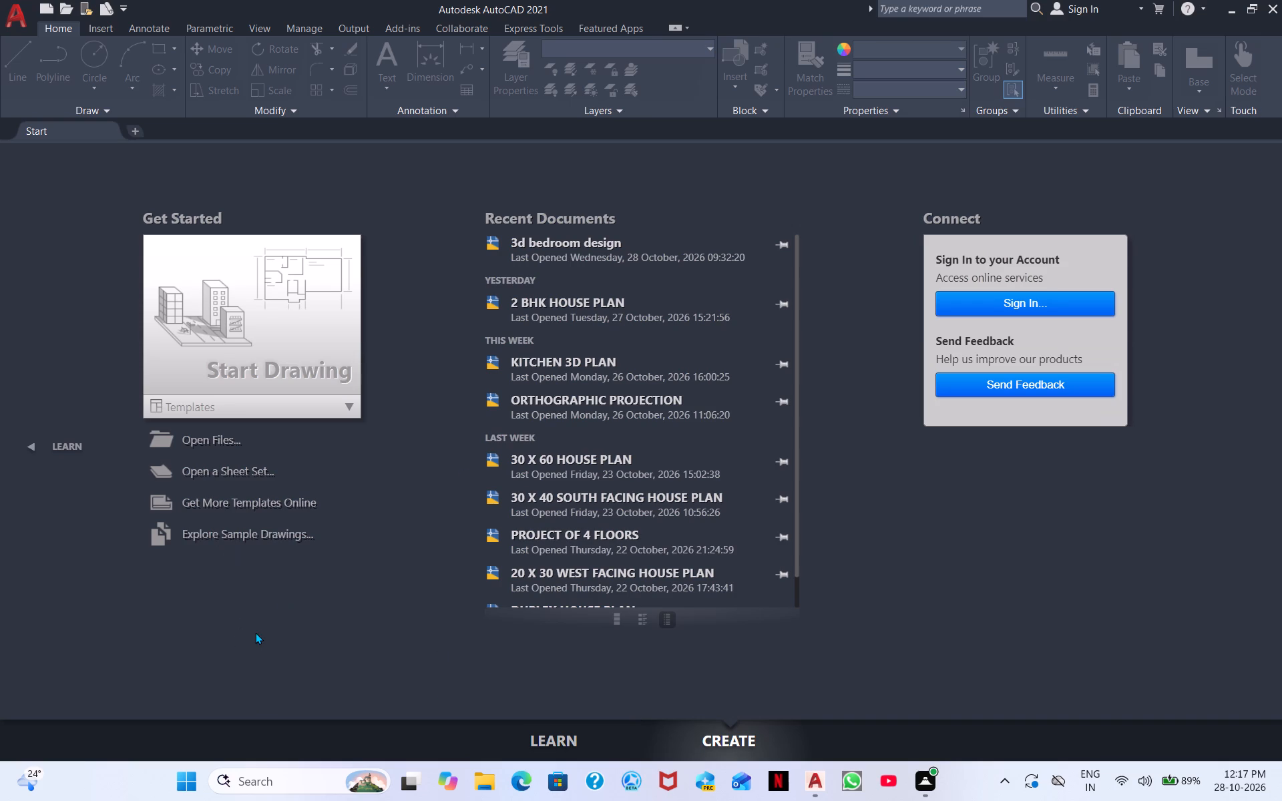
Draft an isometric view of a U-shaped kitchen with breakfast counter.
Start a new blank drawing.
left_click(215, 354)
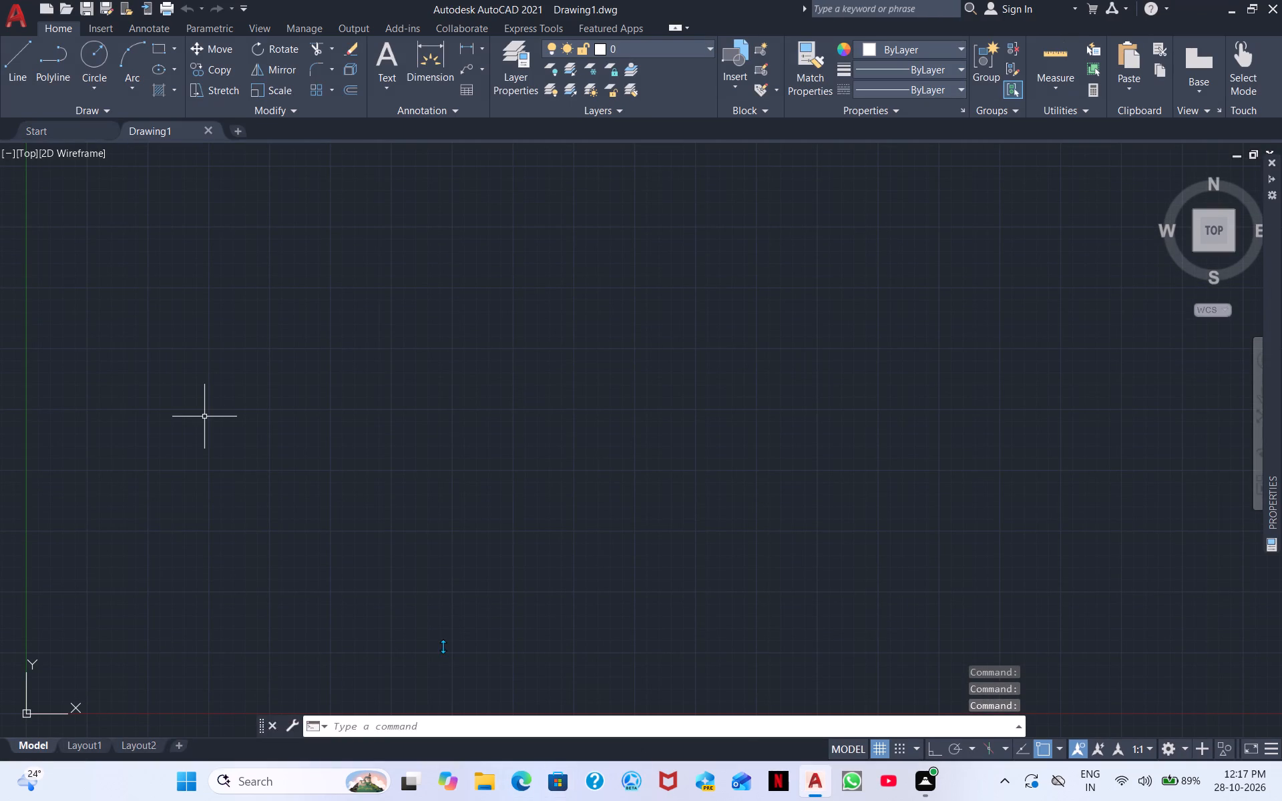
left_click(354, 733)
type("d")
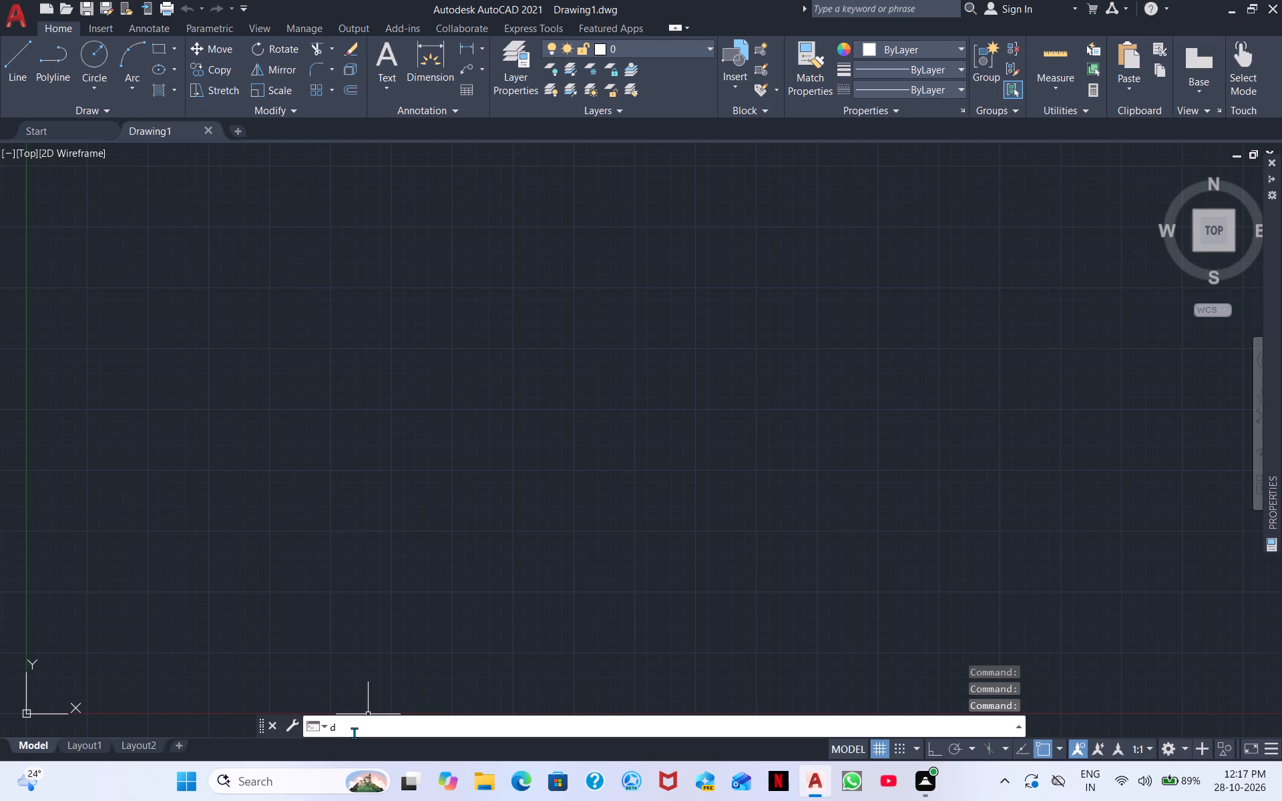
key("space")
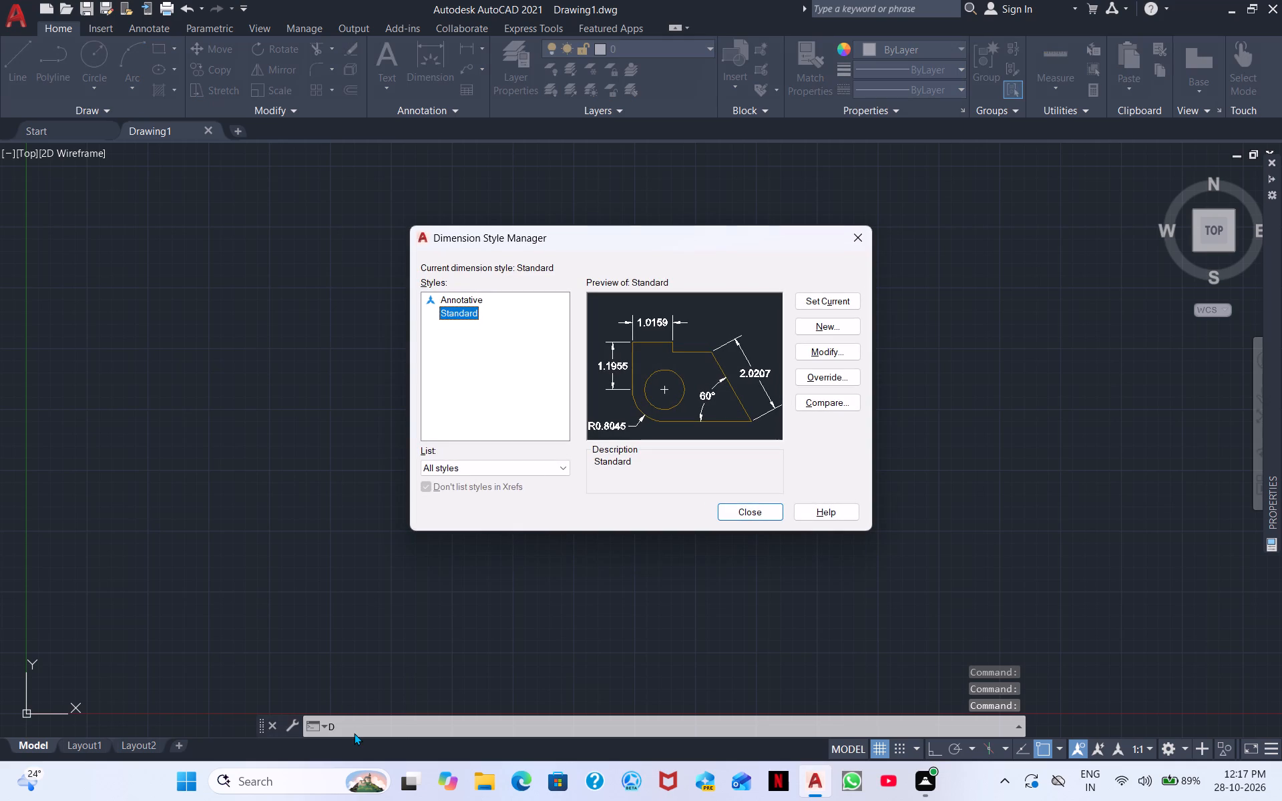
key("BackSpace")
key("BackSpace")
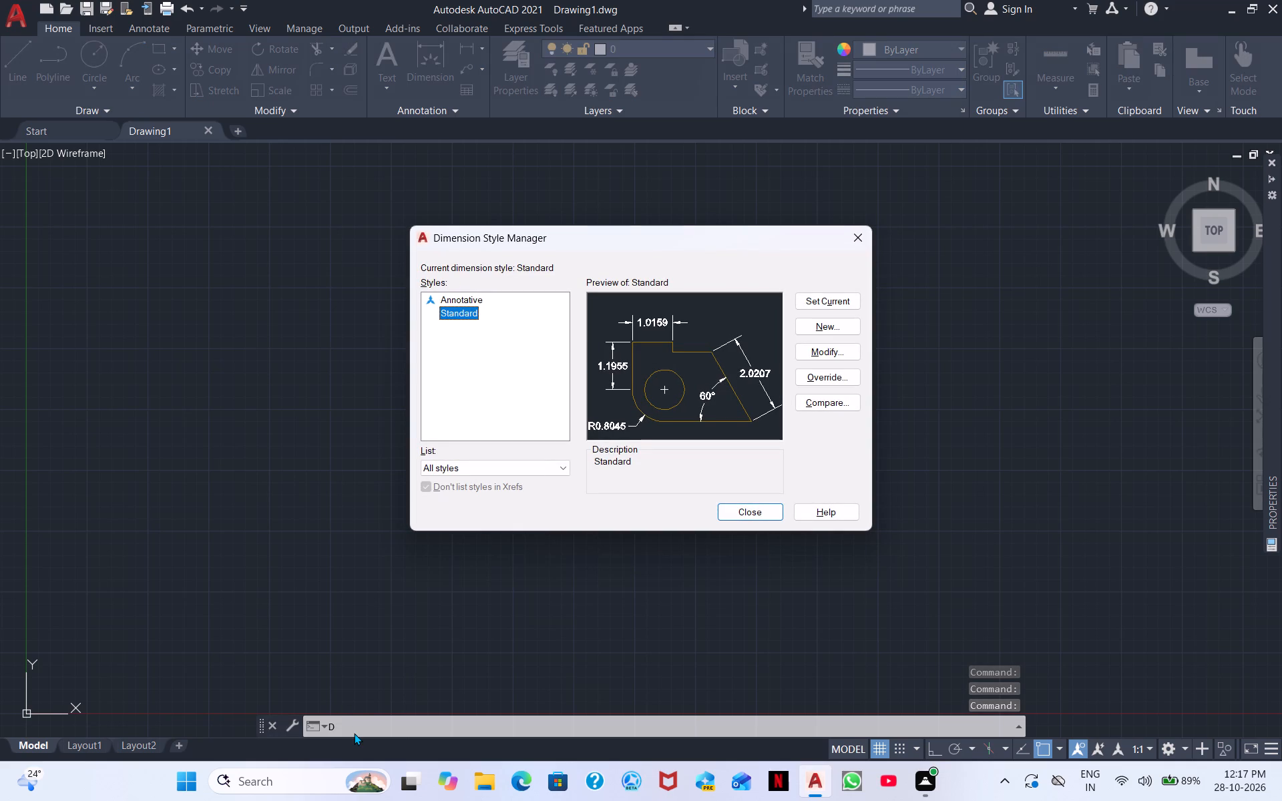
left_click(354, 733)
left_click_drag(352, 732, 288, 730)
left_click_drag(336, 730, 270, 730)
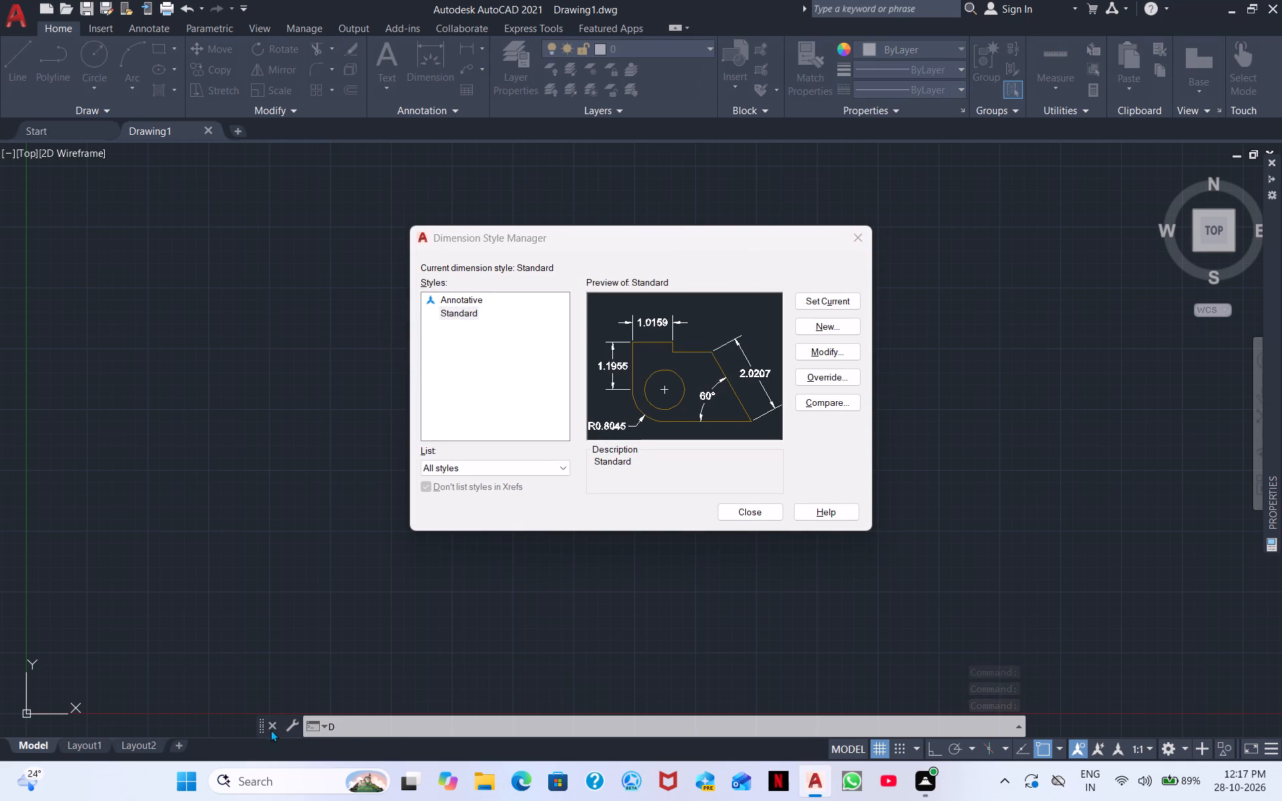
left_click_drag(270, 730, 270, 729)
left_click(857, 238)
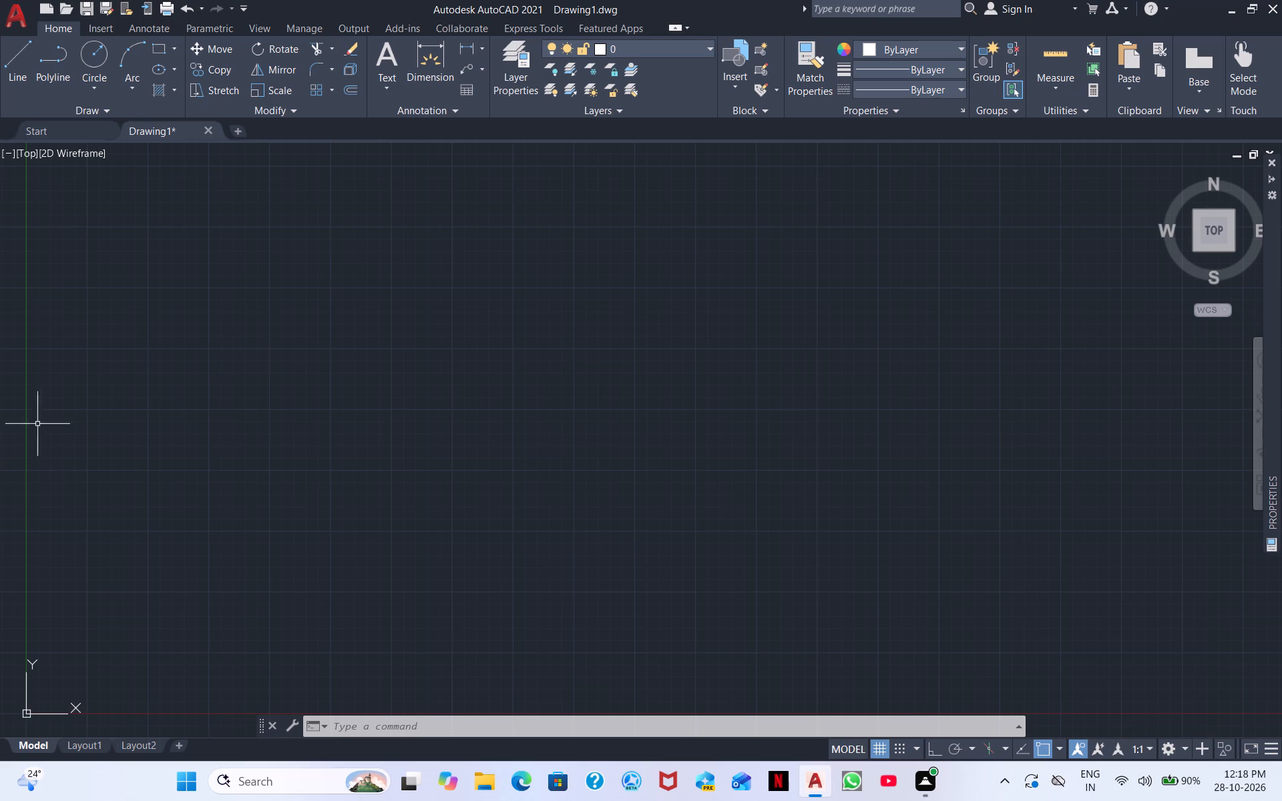
Configure the drawing units to Decimal length with precision 0 and an insertion scale in Meters.
left_click(407, 723)
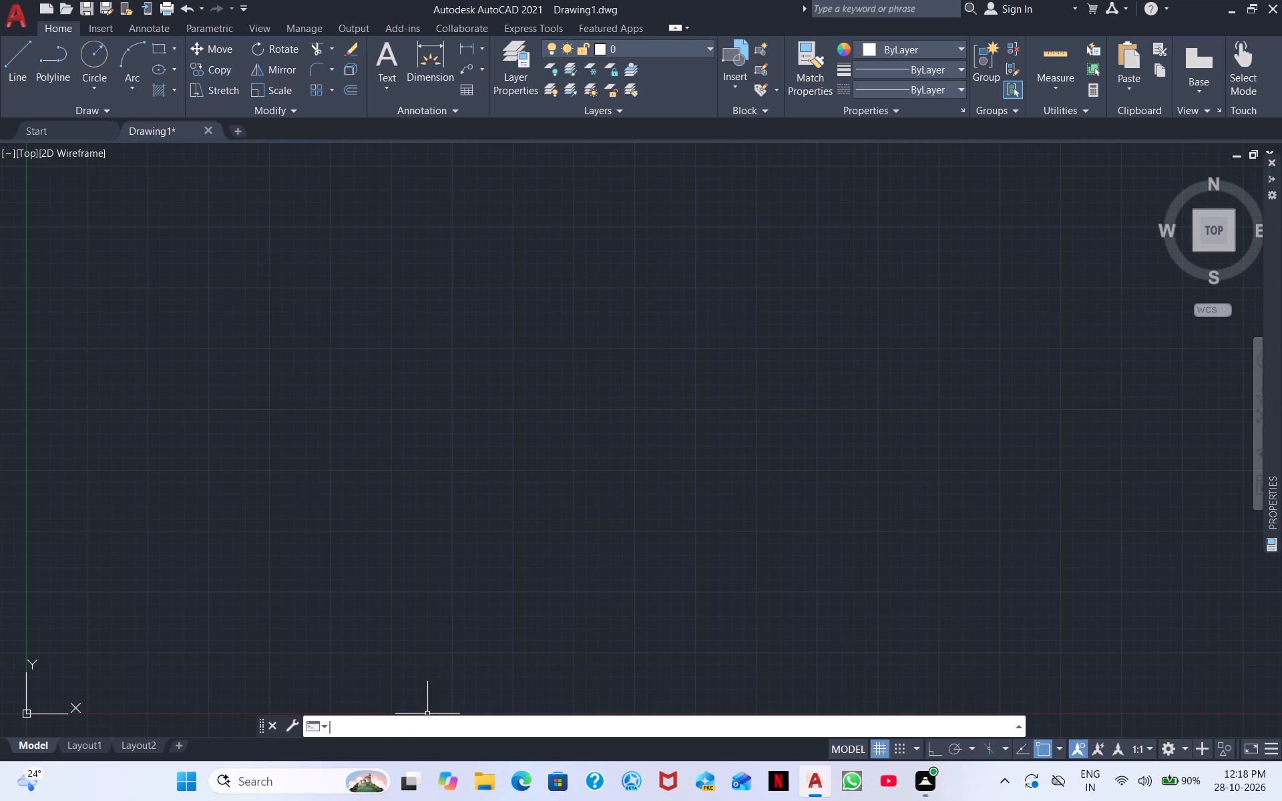
type("un")
key("space")
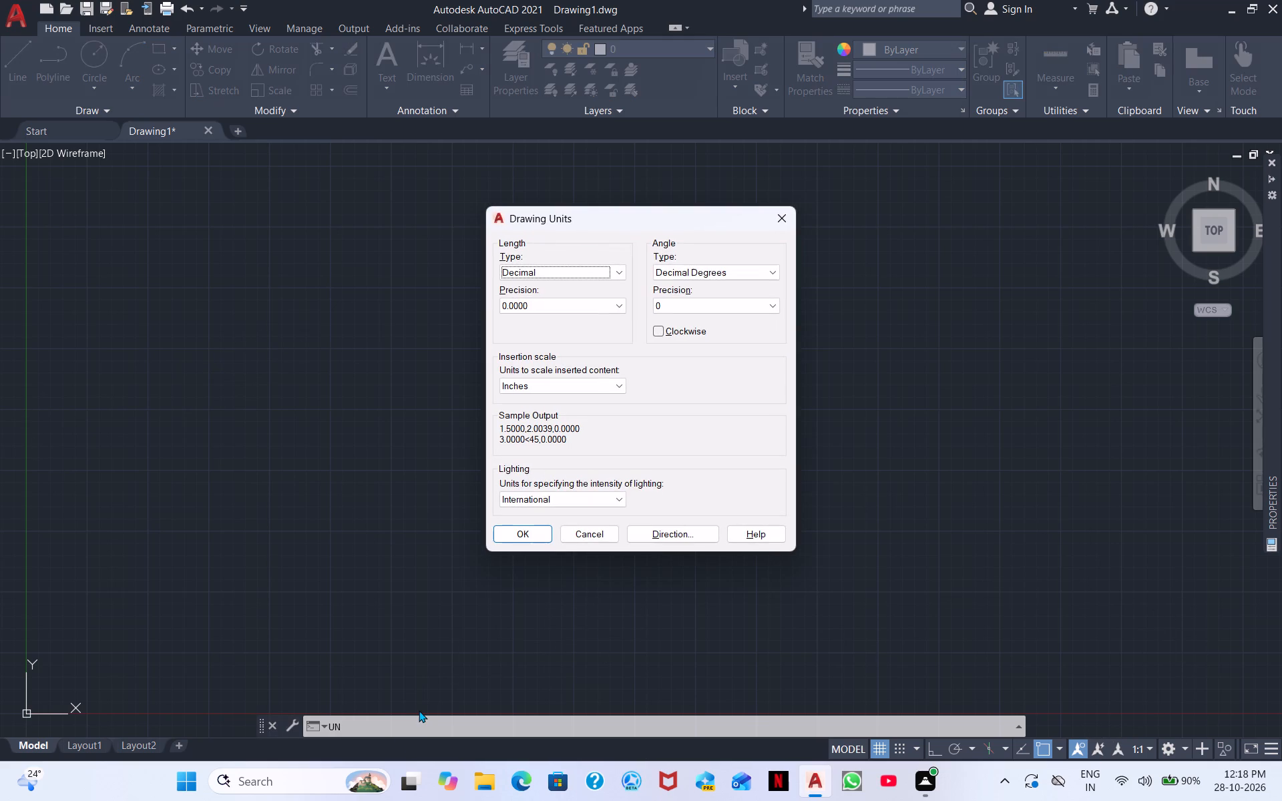
left_click(553, 280)
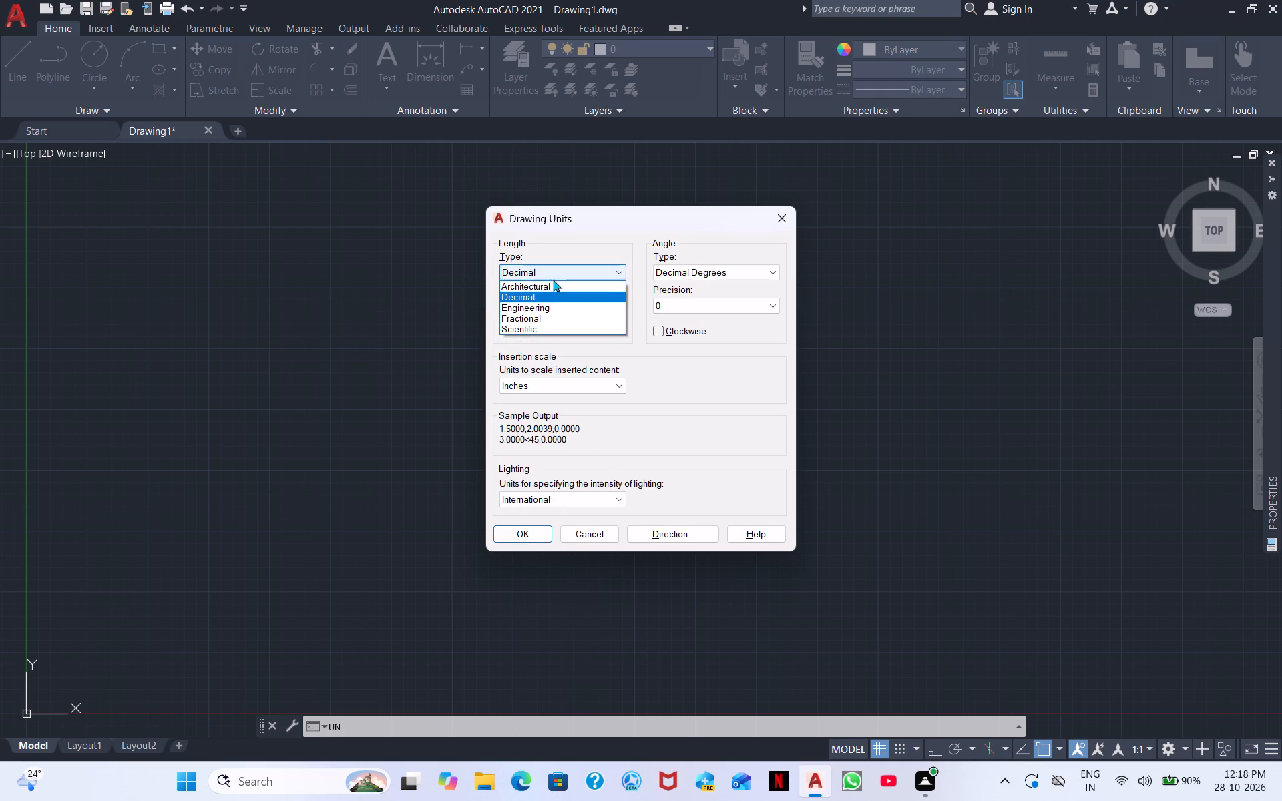
left_click(553, 298)
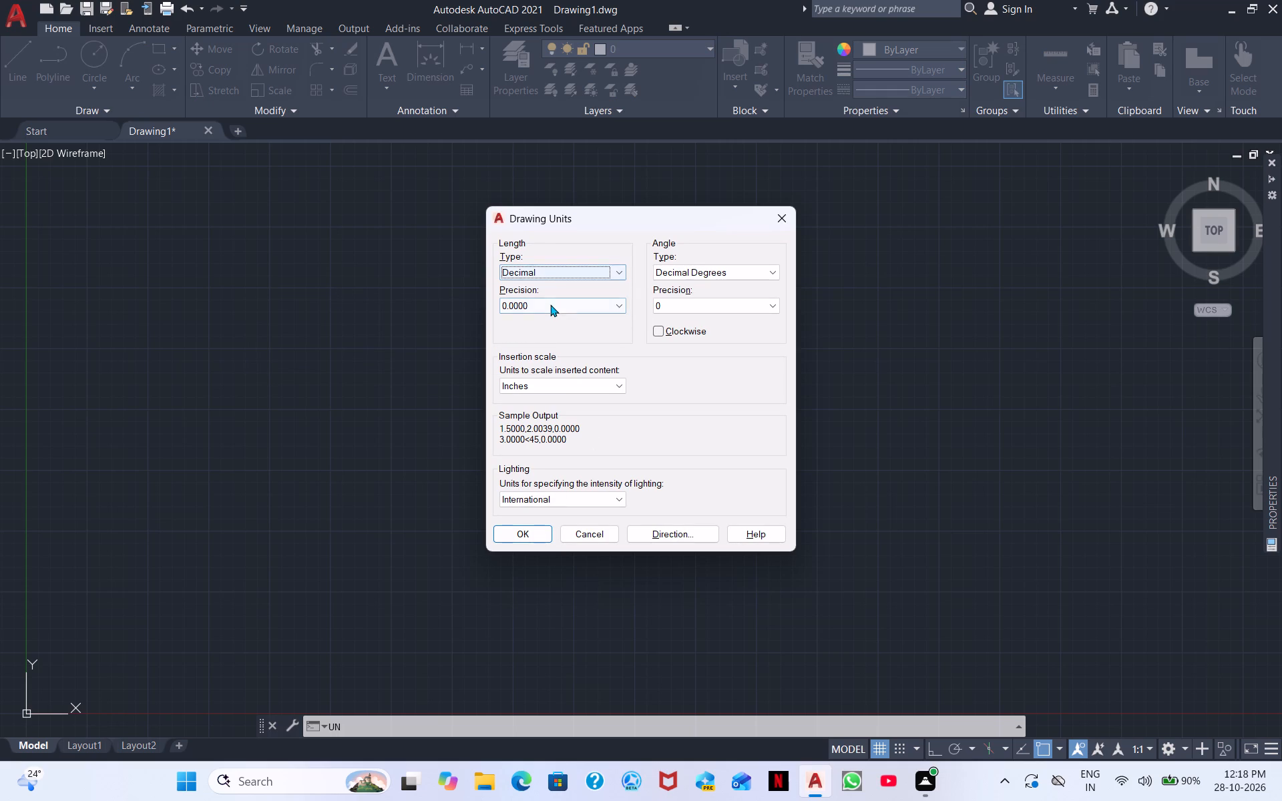
left_click(550, 305)
left_click(544, 323)
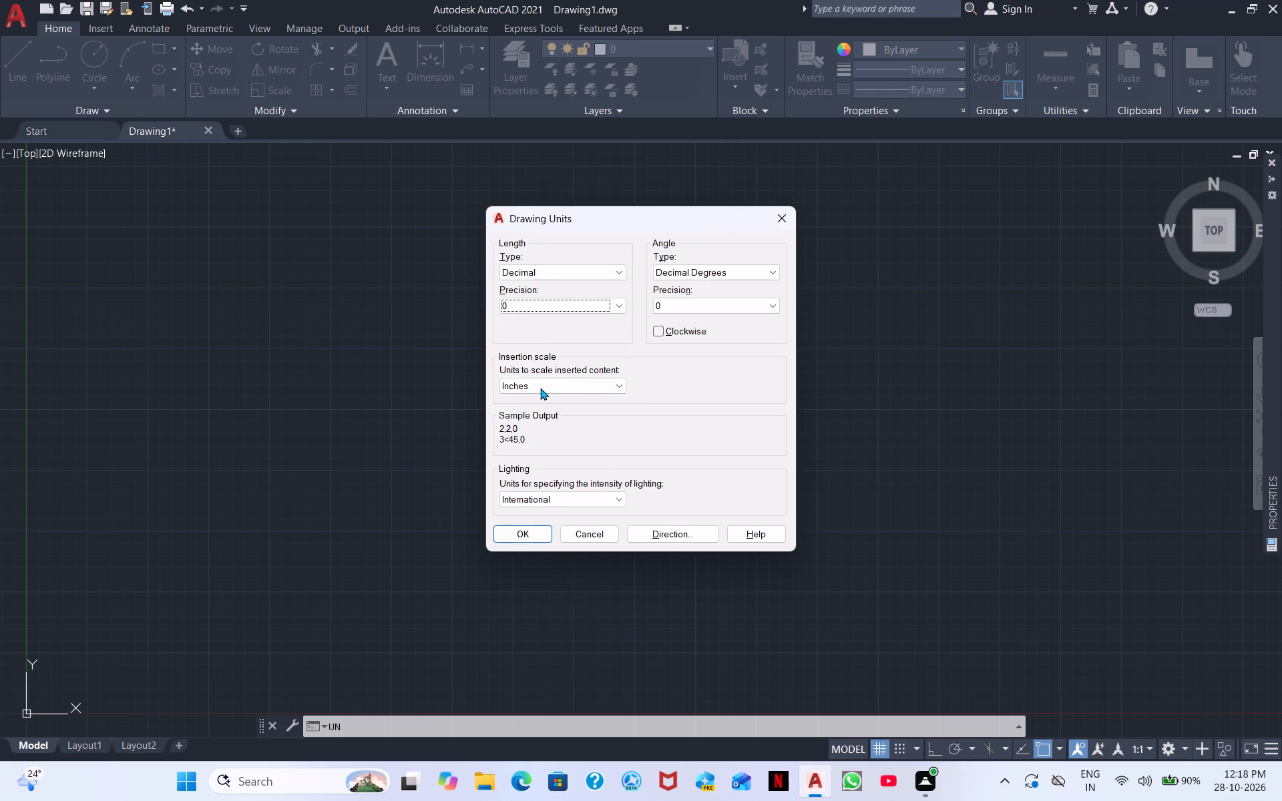
left_click(540, 388)
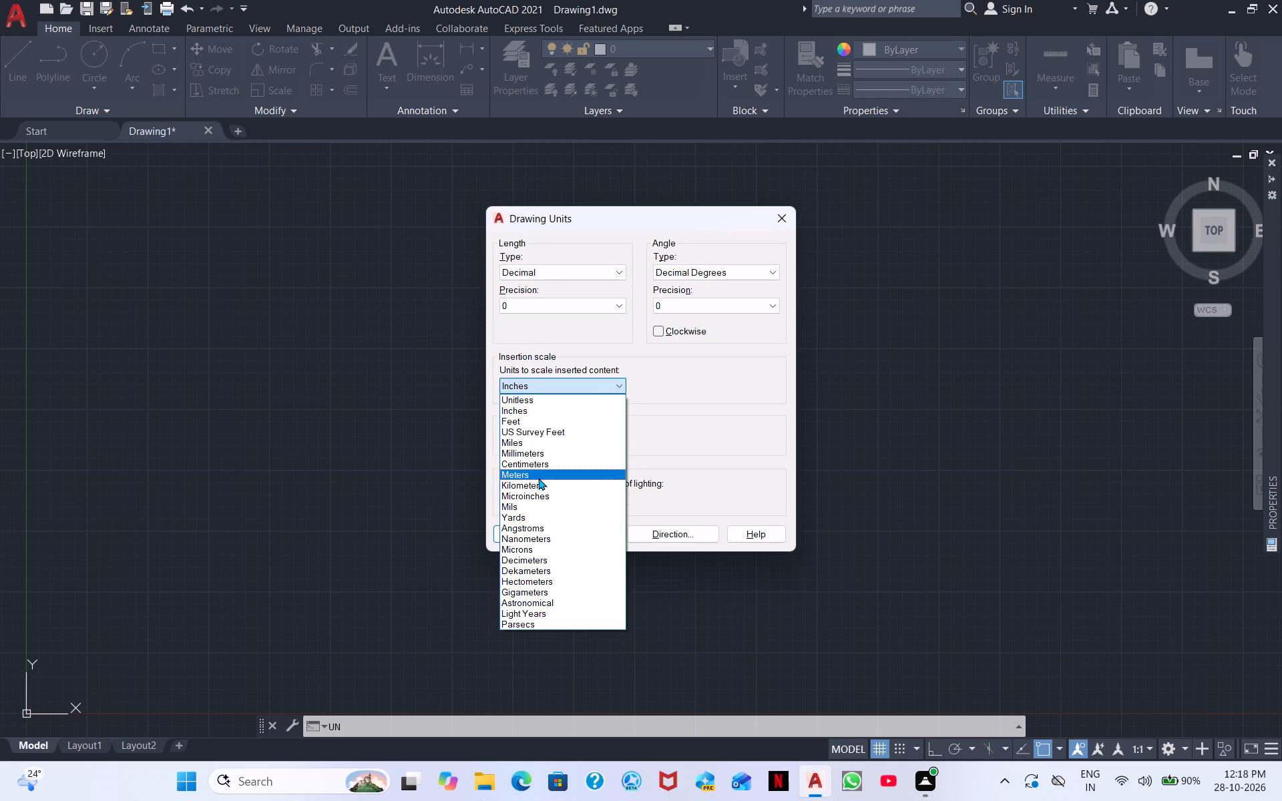
left_click(524, 474)
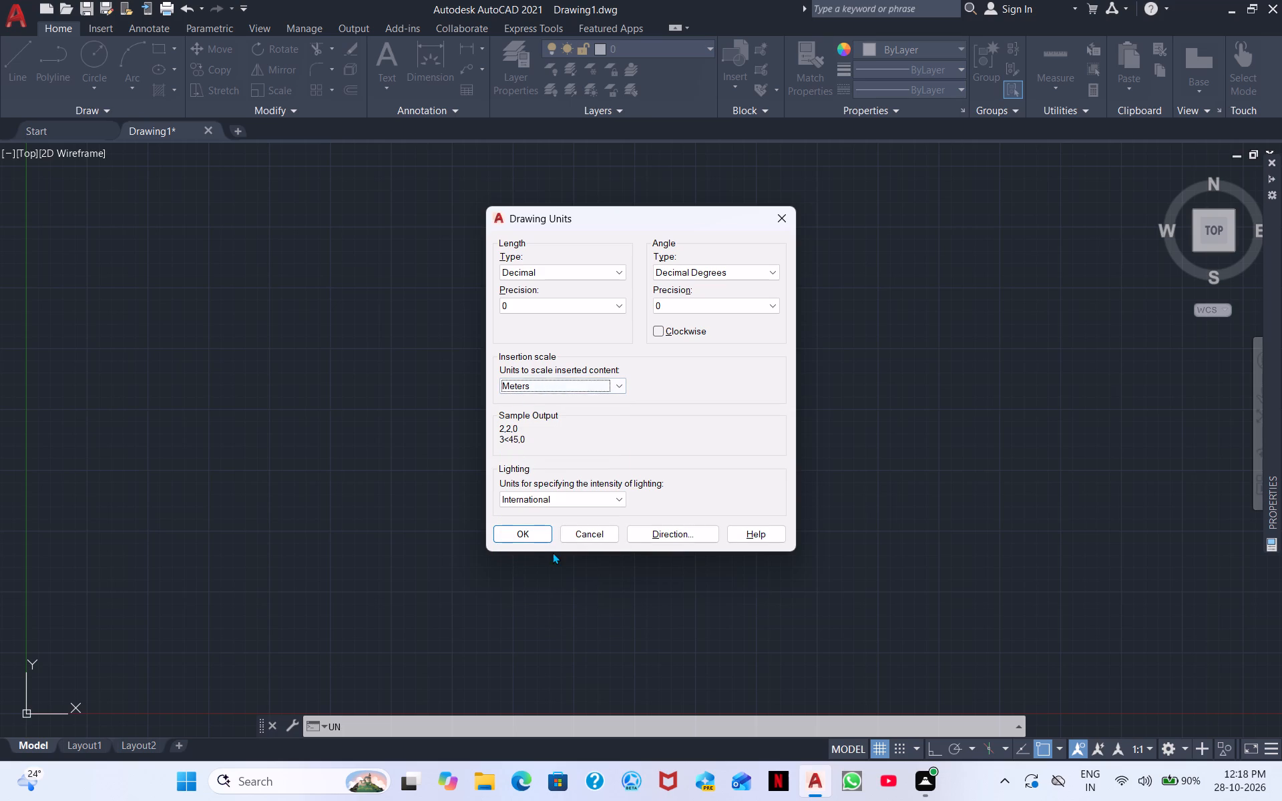
left_click(529, 536)
Modify the Standard dimension style so its linear dimensions use a precision of 0.
left_click(440, 724)
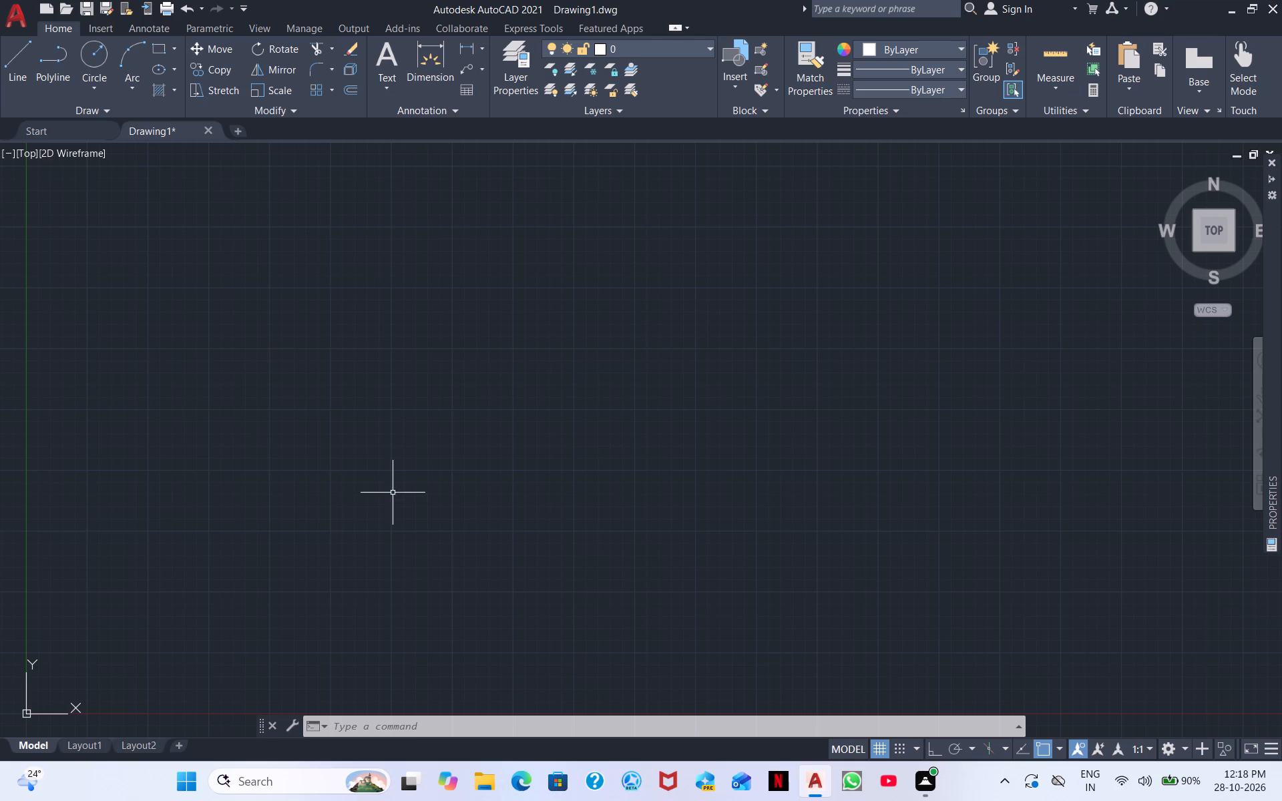
left_click(373, 720)
left_click_drag(362, 723, 361, 730)
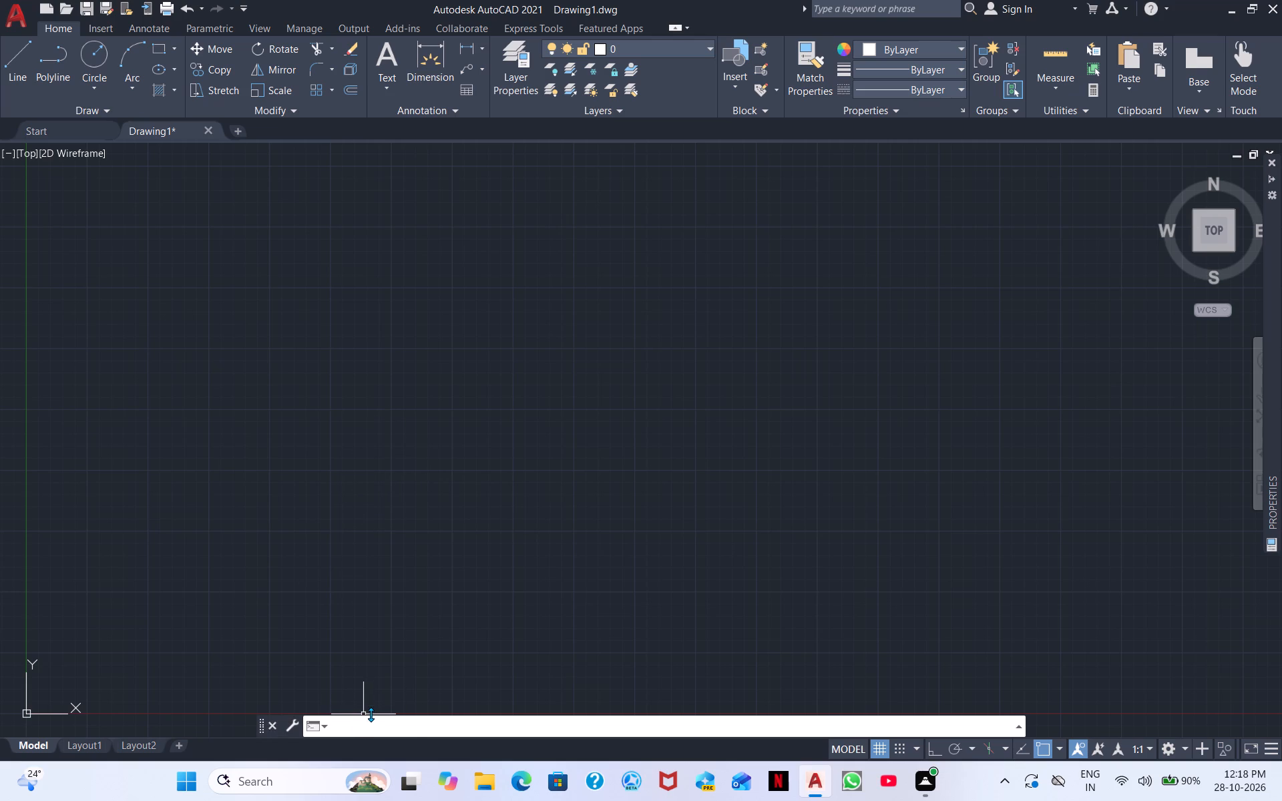
key("d")
key("space")
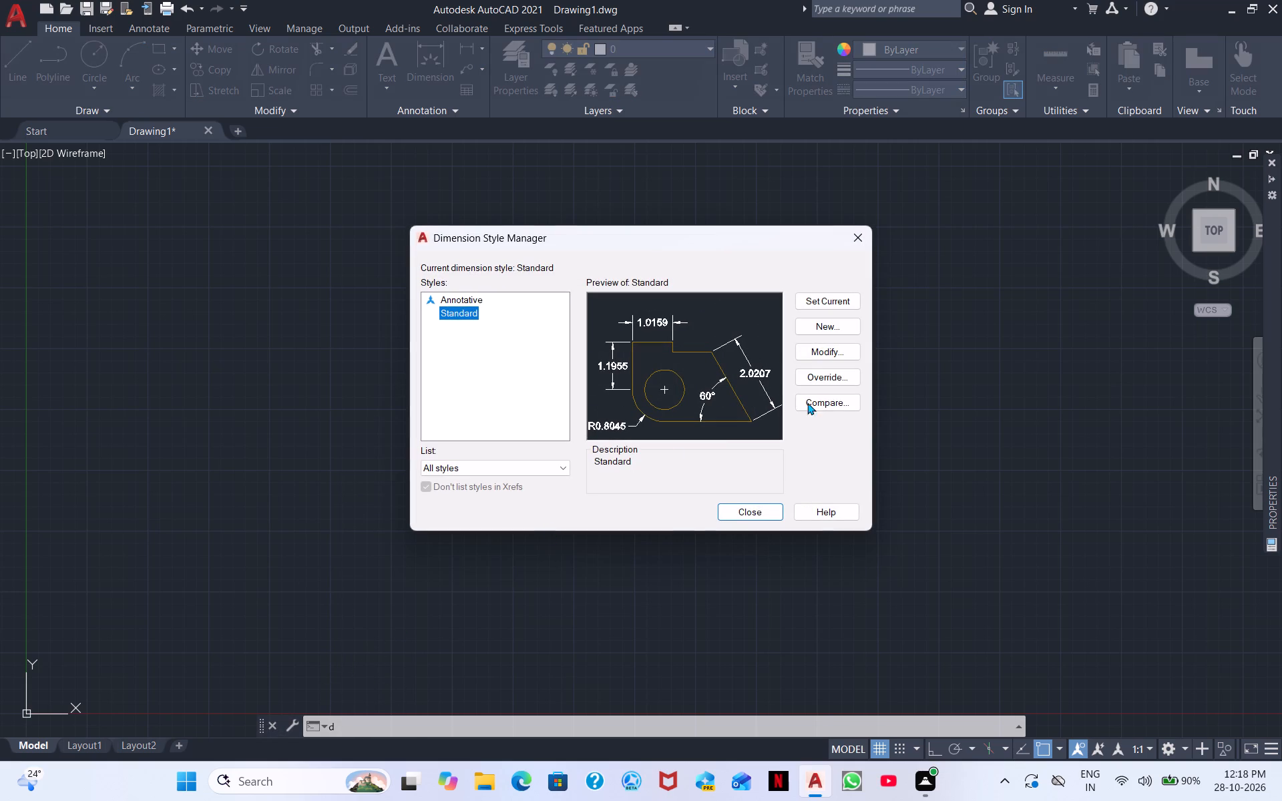
left_click(823, 362)
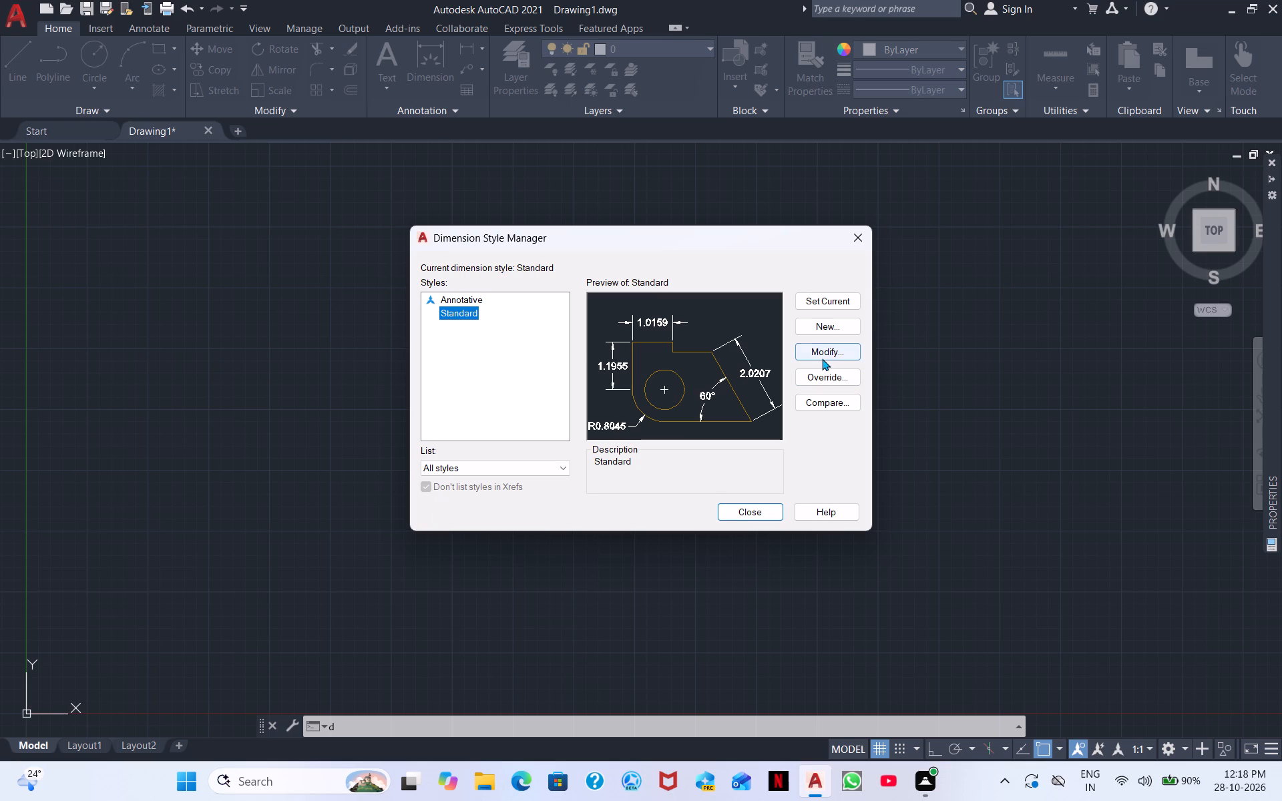
left_click(822, 358)
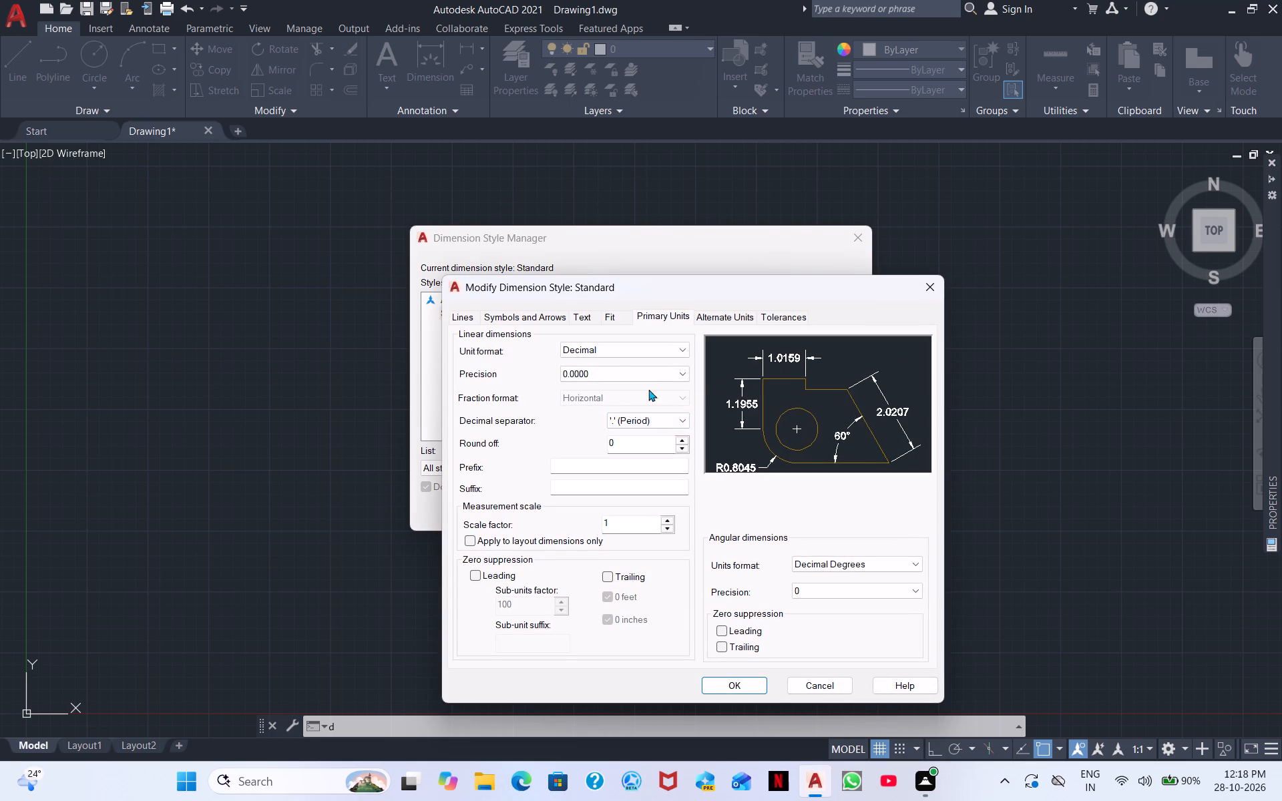
left_click(623, 377)
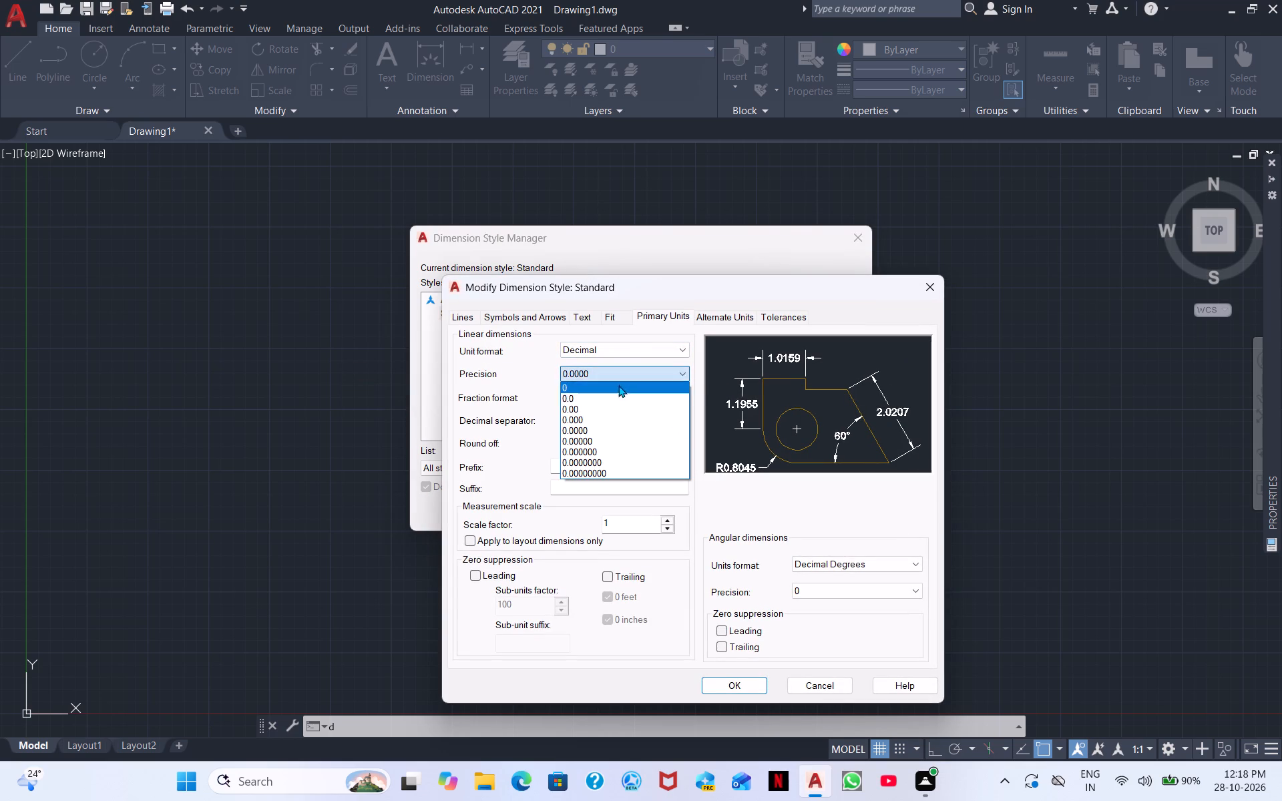
left_click(596, 384)
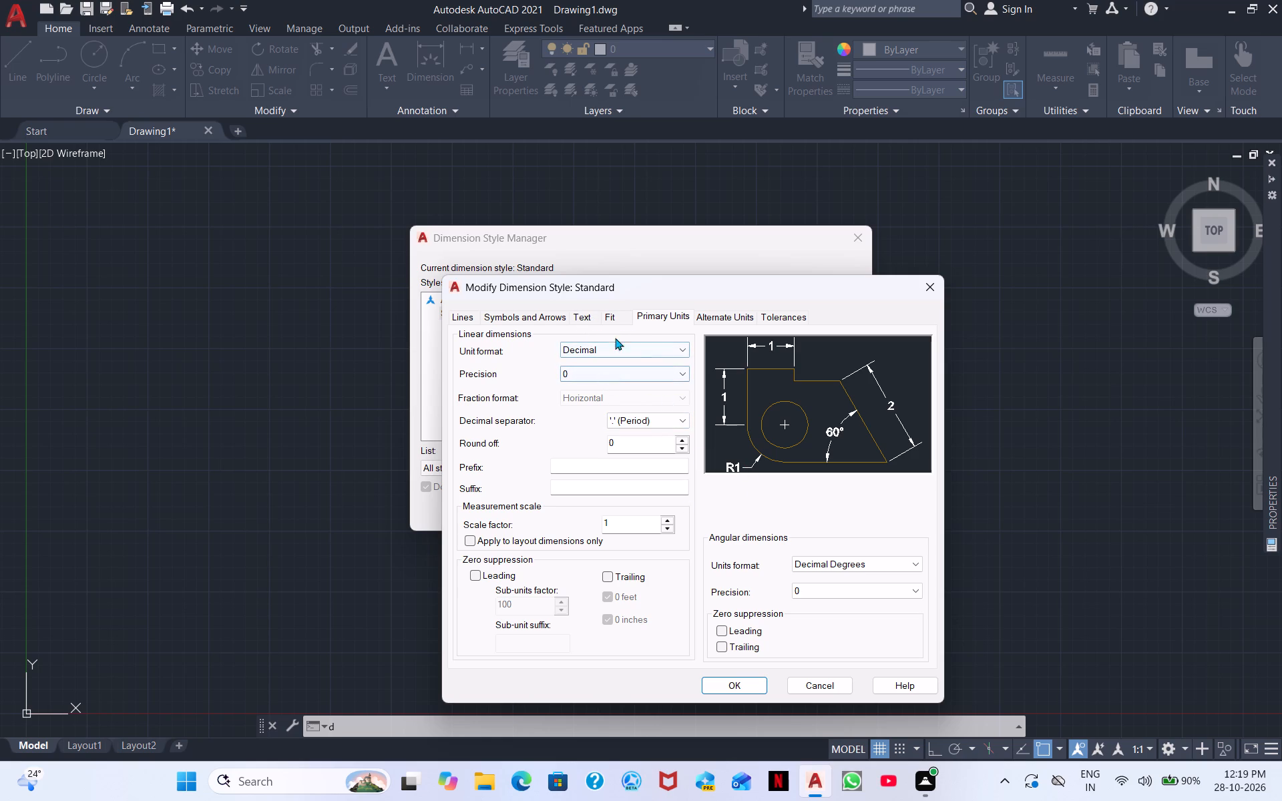
Set the Standard dimension style's text height to 5.
left_click(592, 320)
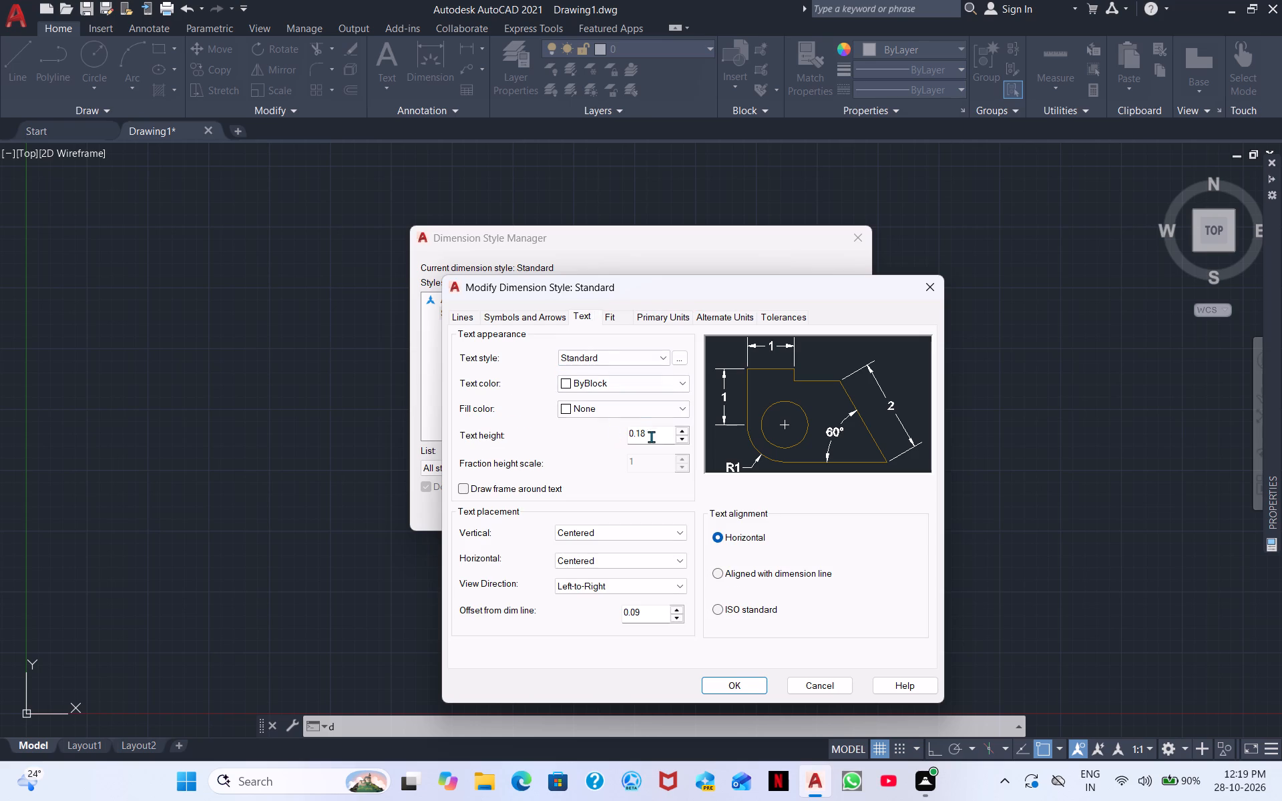
left_click_drag(655, 435, 586, 435)
key("BackSpace")
key("5")
key("Return")
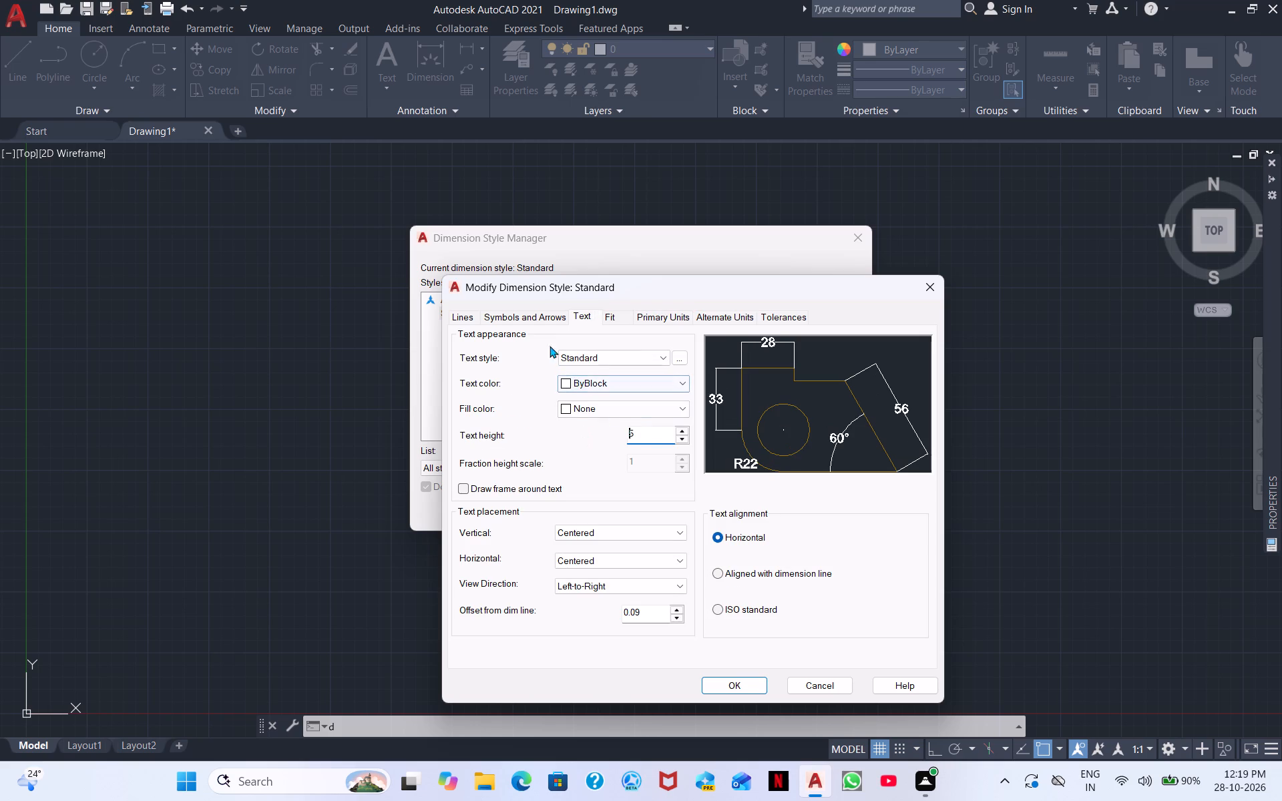
Set the arrow size to 4, save the Standard dimension style and make it current.
left_click(537, 322)
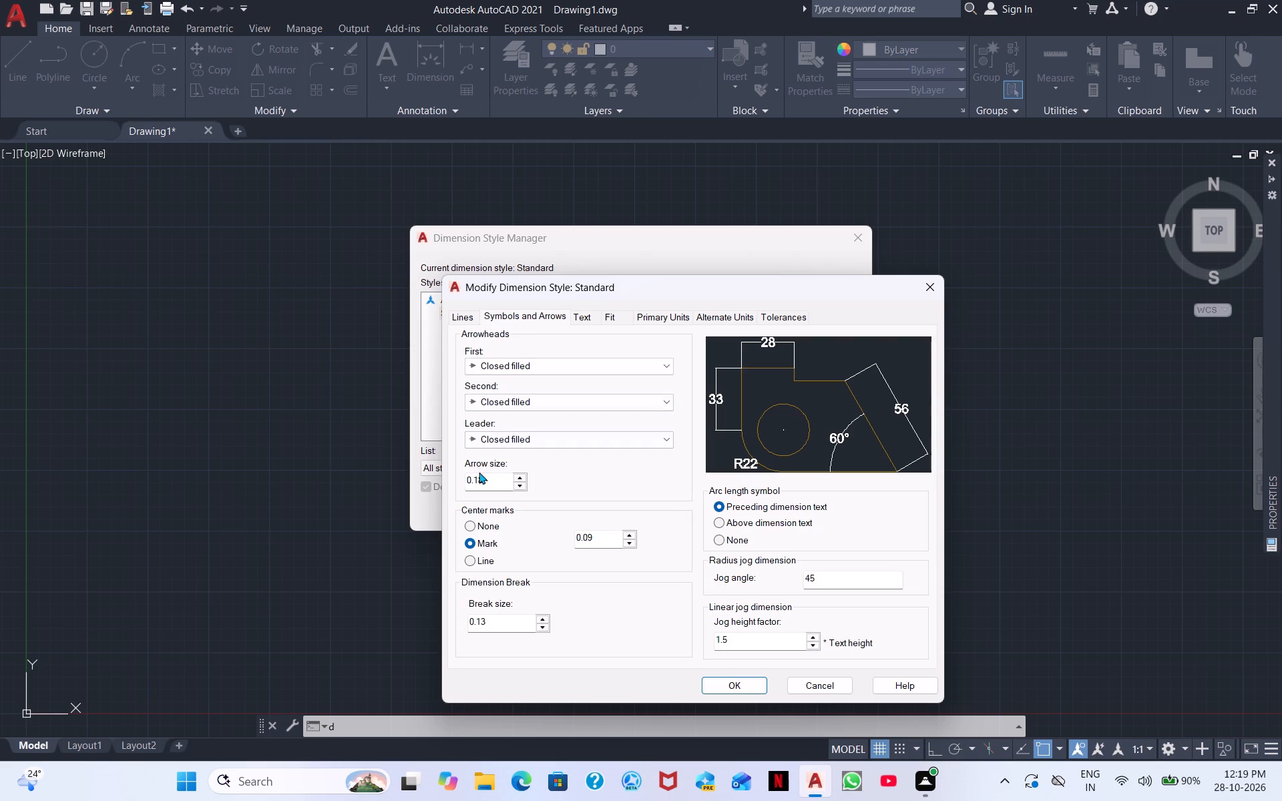
left_click_drag(483, 481, 440, 486)
key("BackSpace")
key("4")
left_click(731, 685)
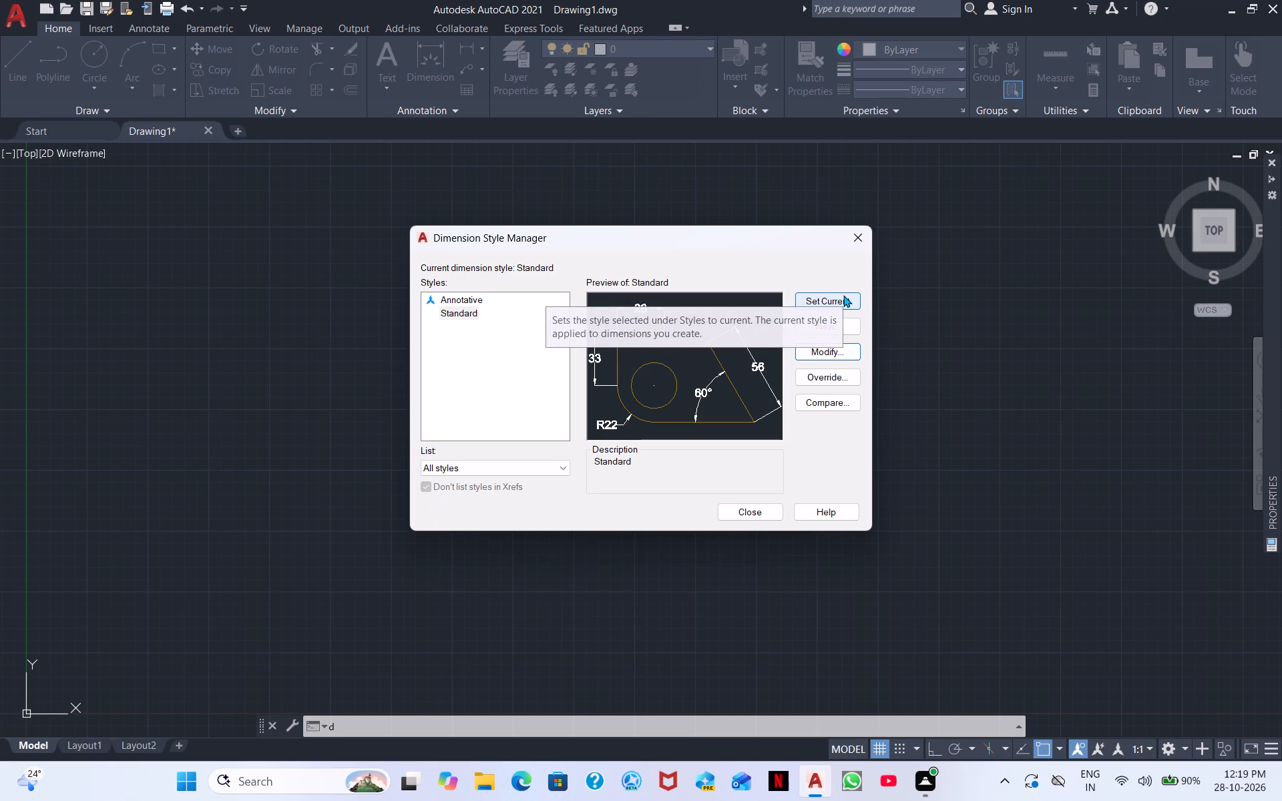
left_click(829, 297)
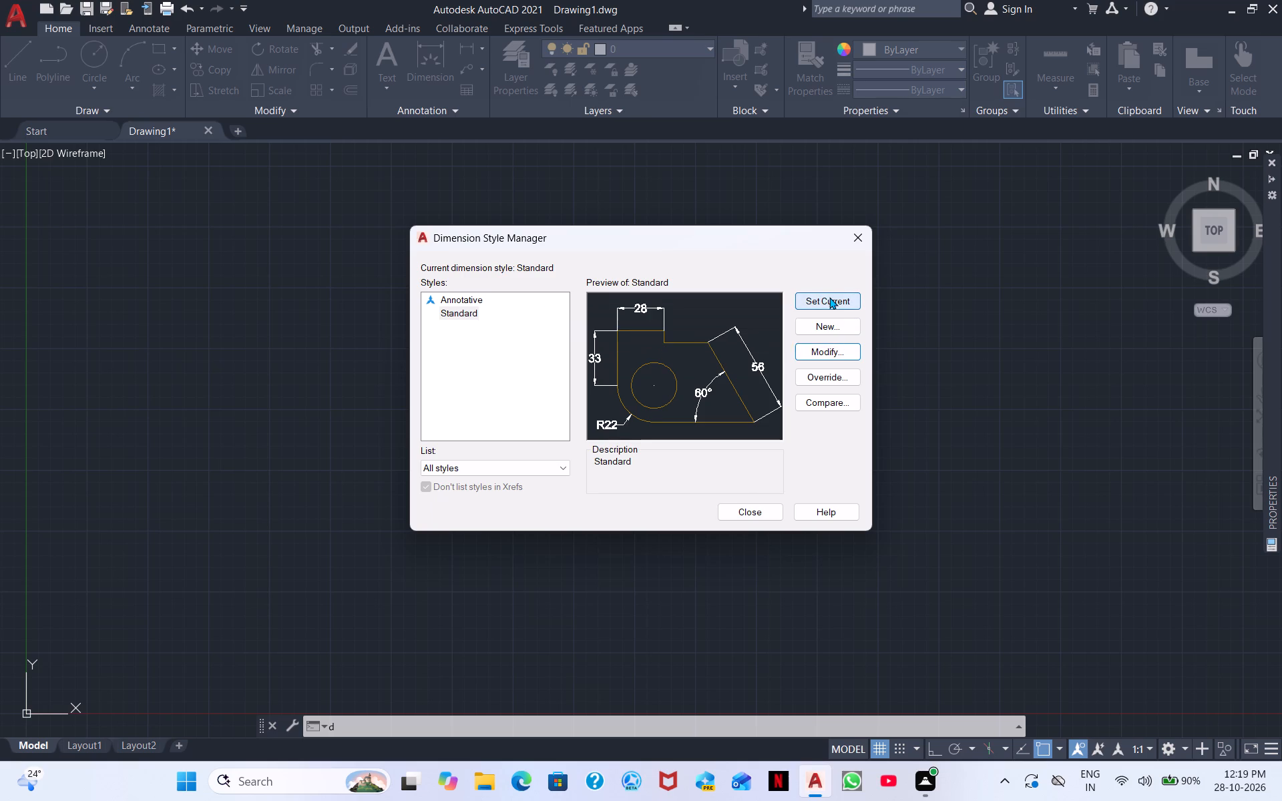
left_click(739, 507)
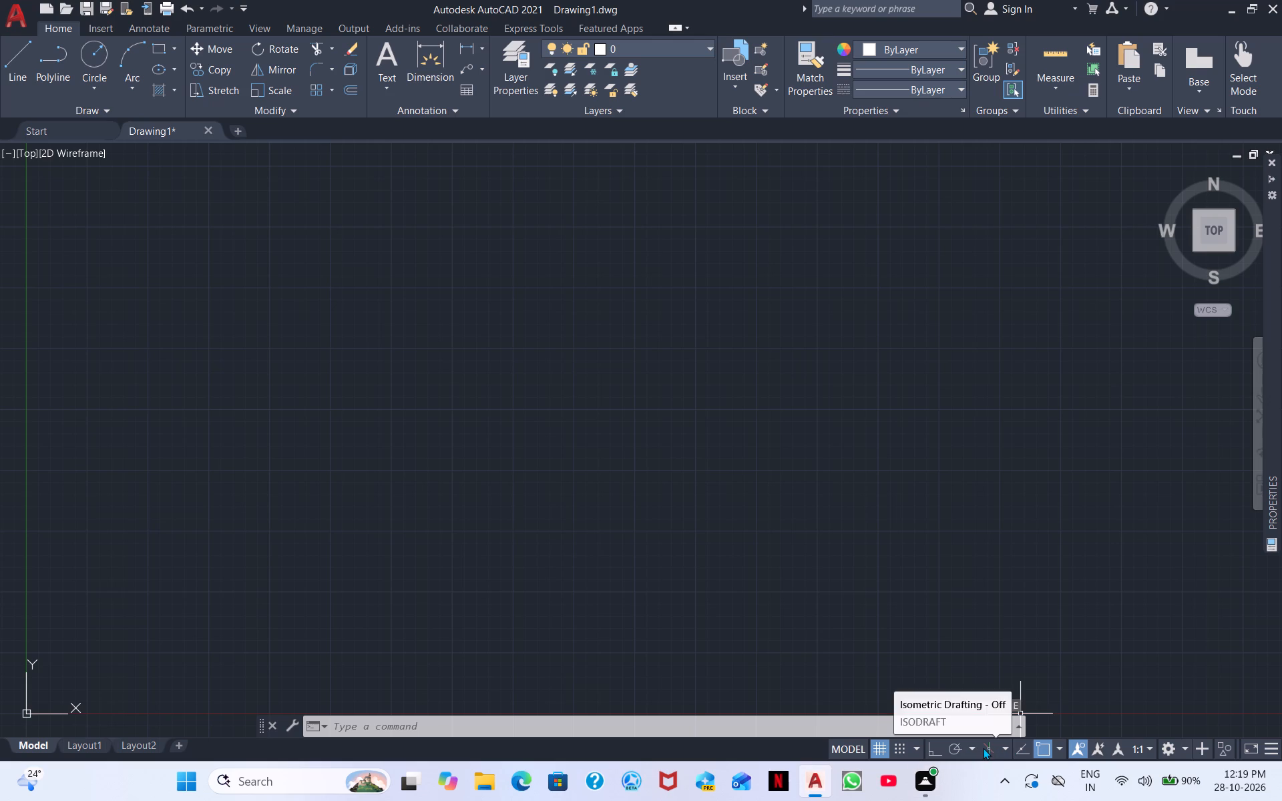
Check the Open and Save settings in the program options and apply them as they are.
left_click(614, 721)
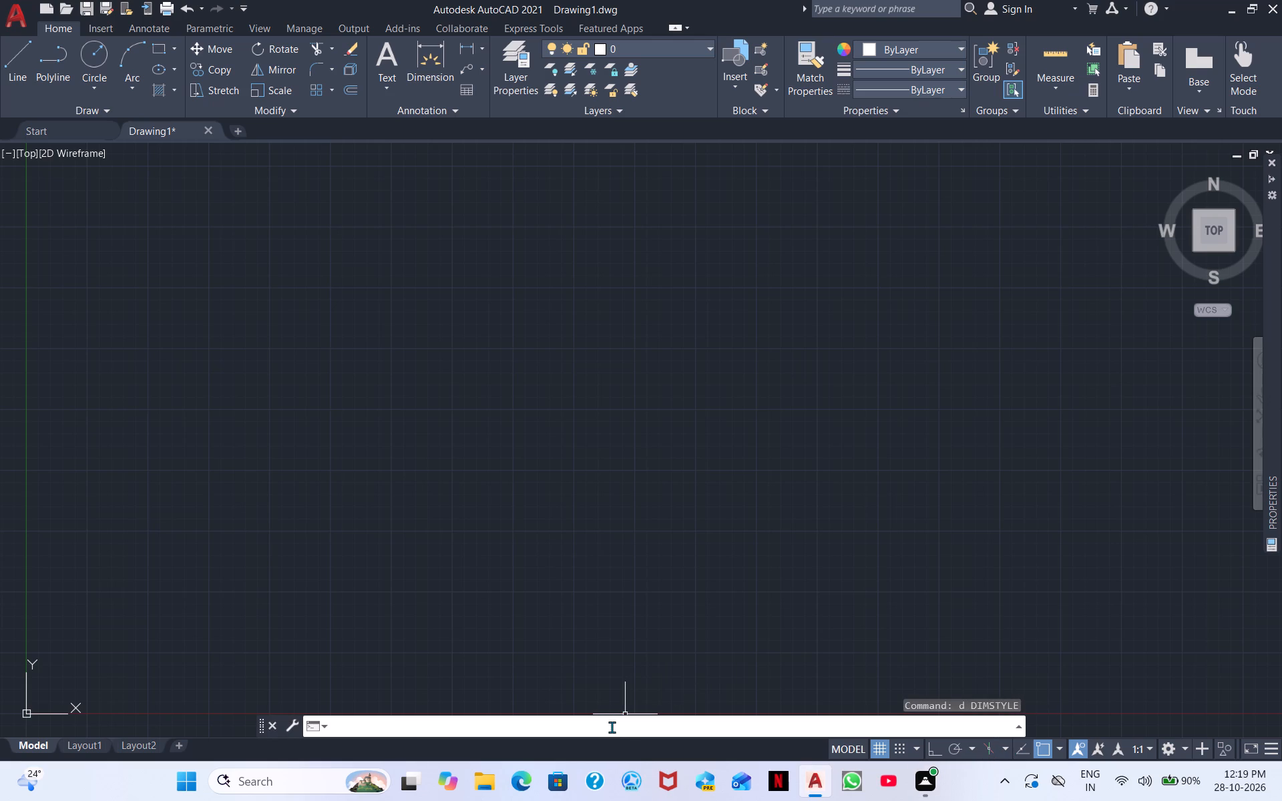
type("op")
key("space")
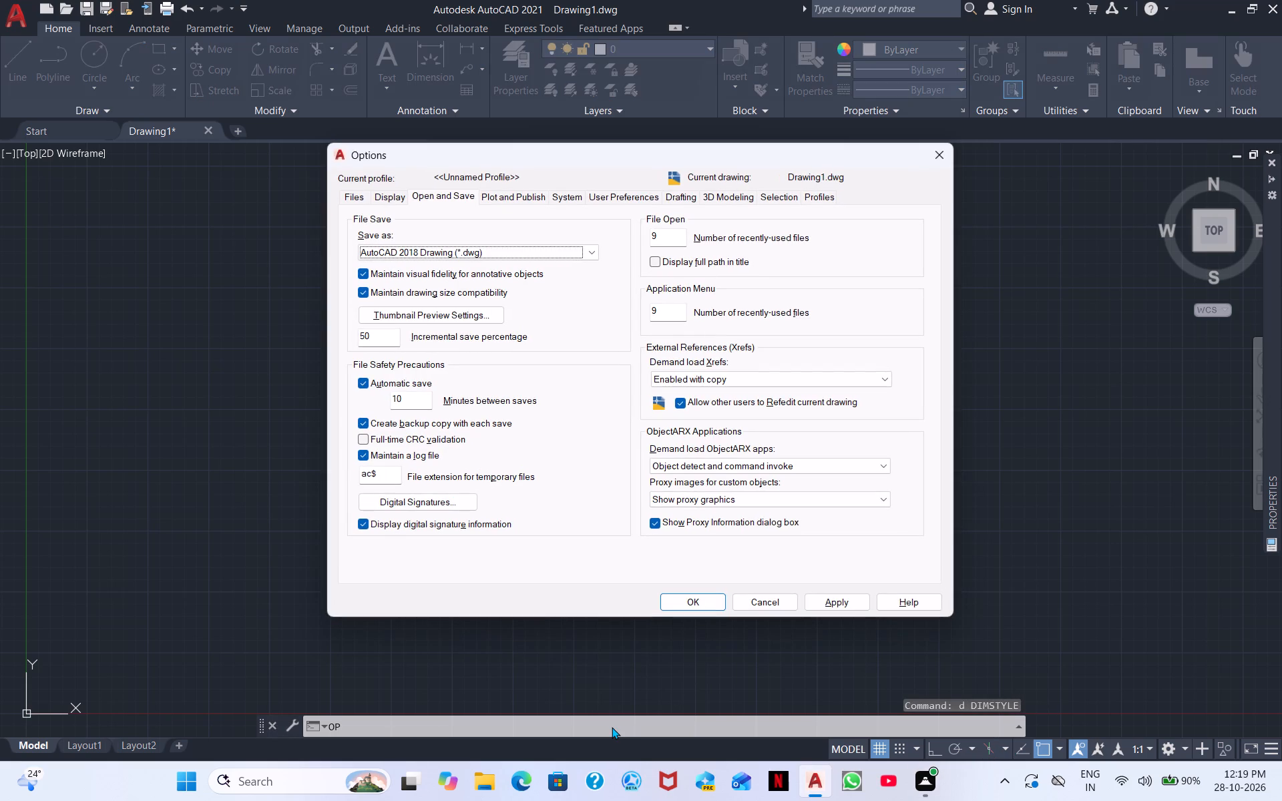
left_click(839, 603)
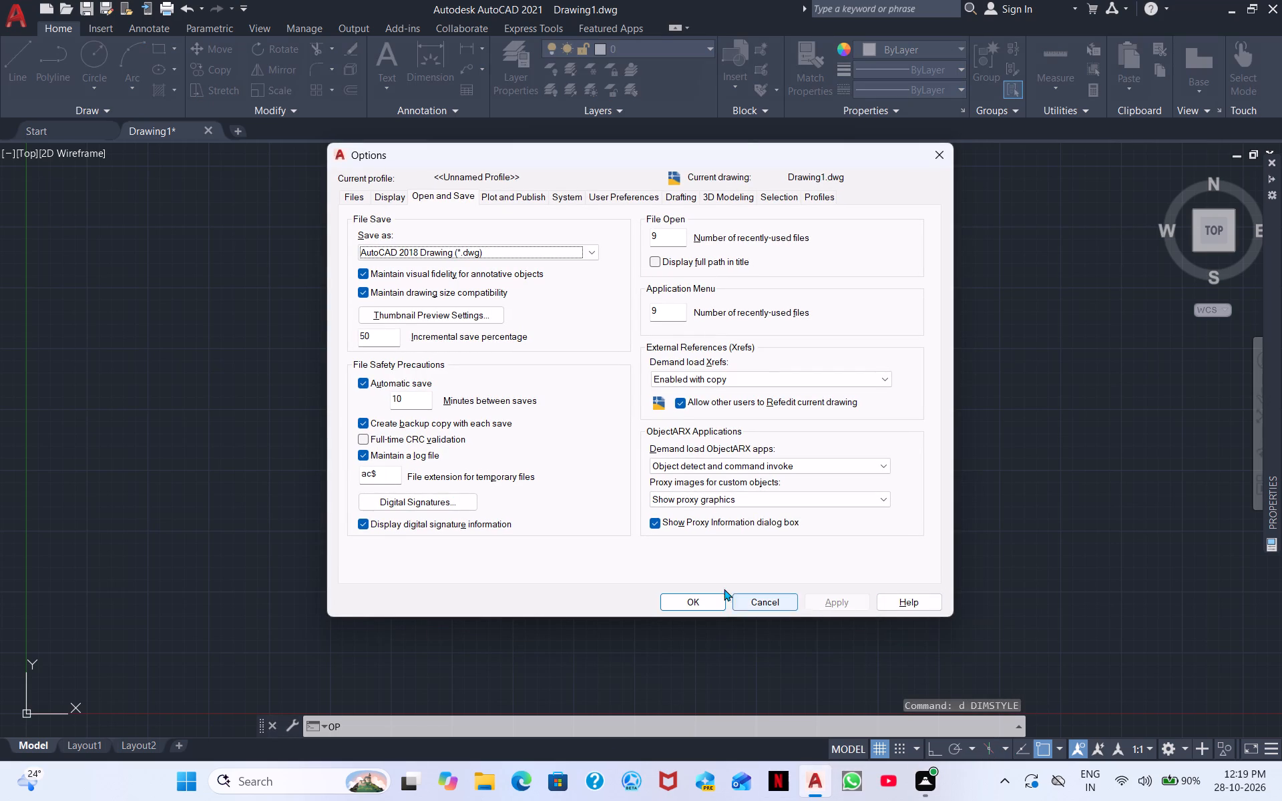
left_click(700, 598)
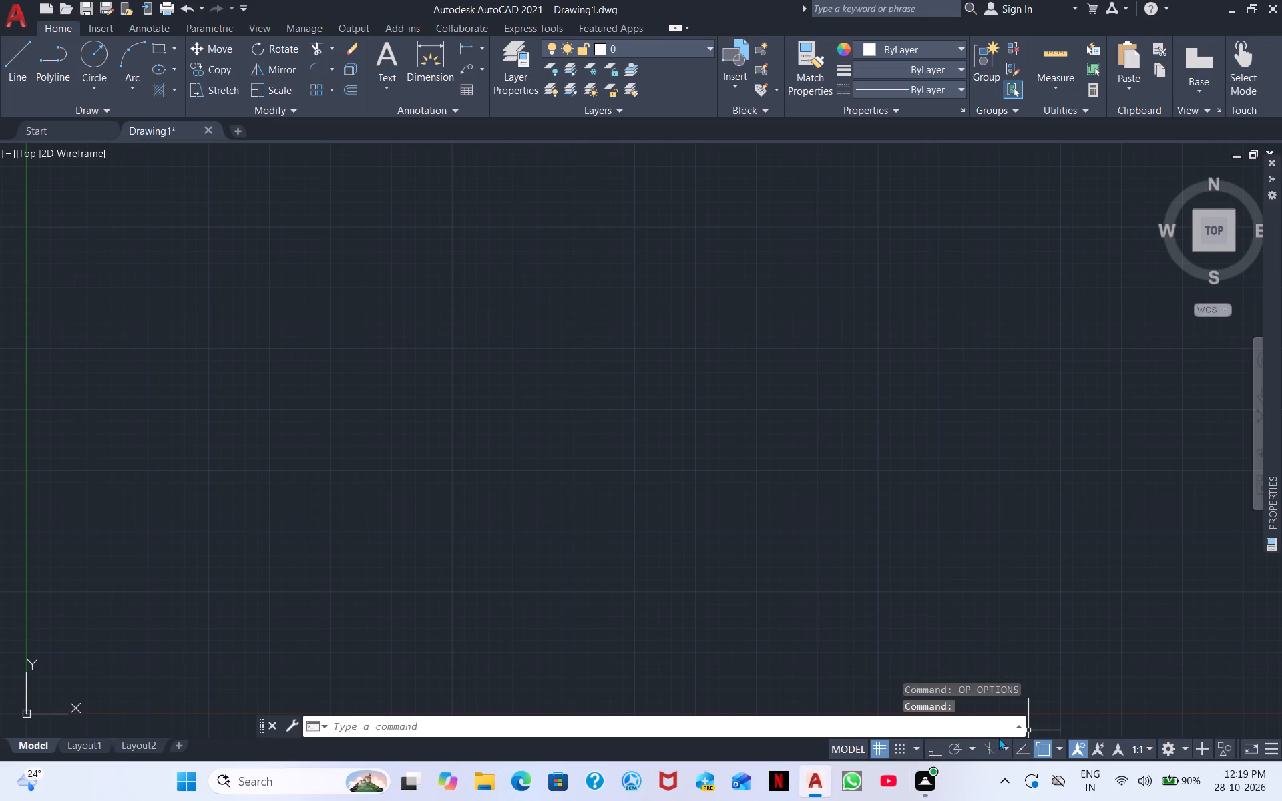
Turn on isometric drafting with the left isoplane and enable Ortho mode.
left_click(988, 751)
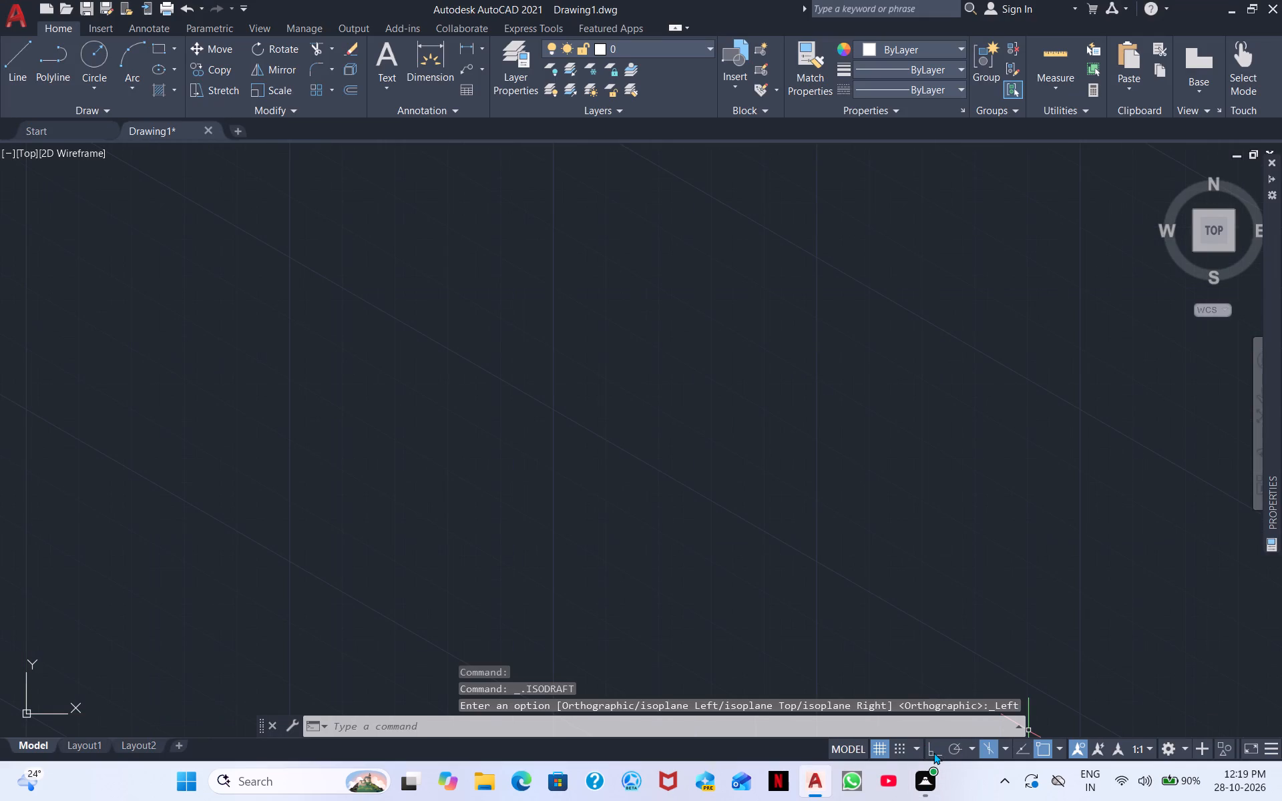
left_click(933, 752)
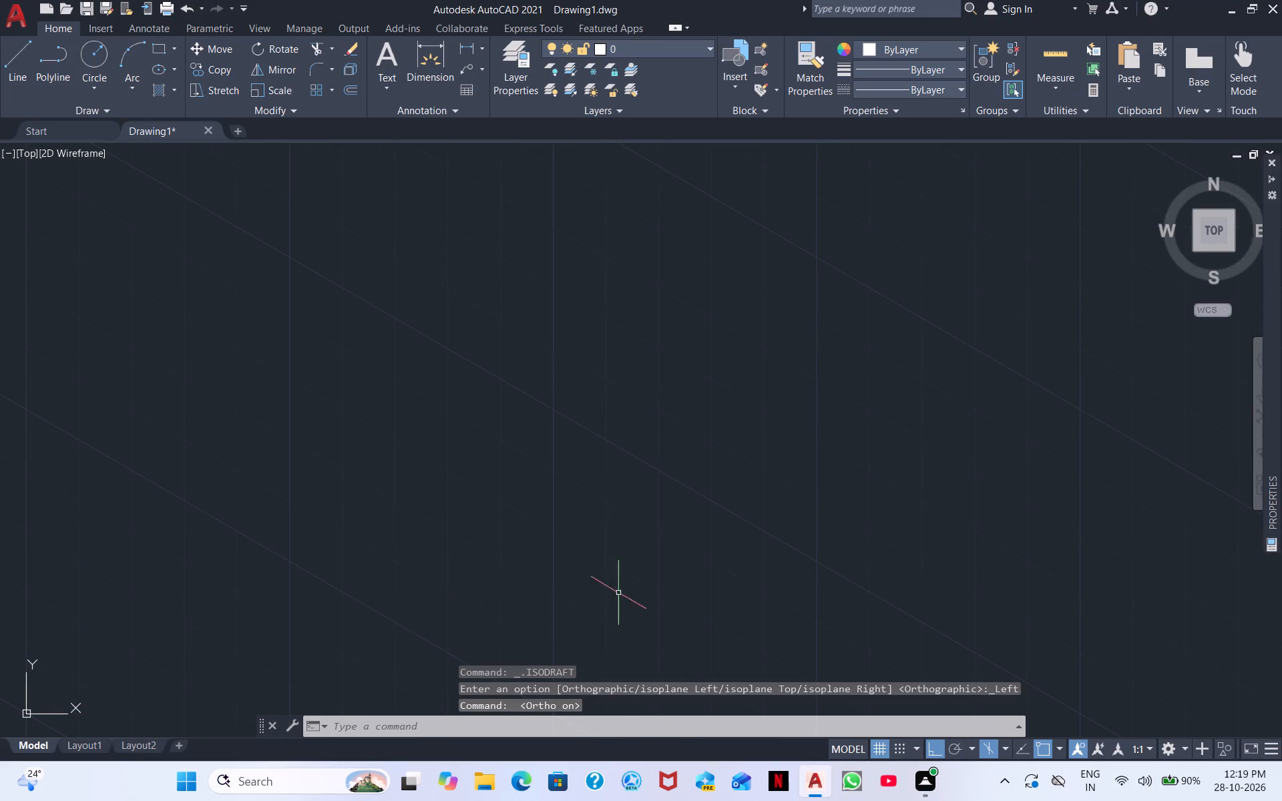
left_click(702, 618)
left_click(641, 398)
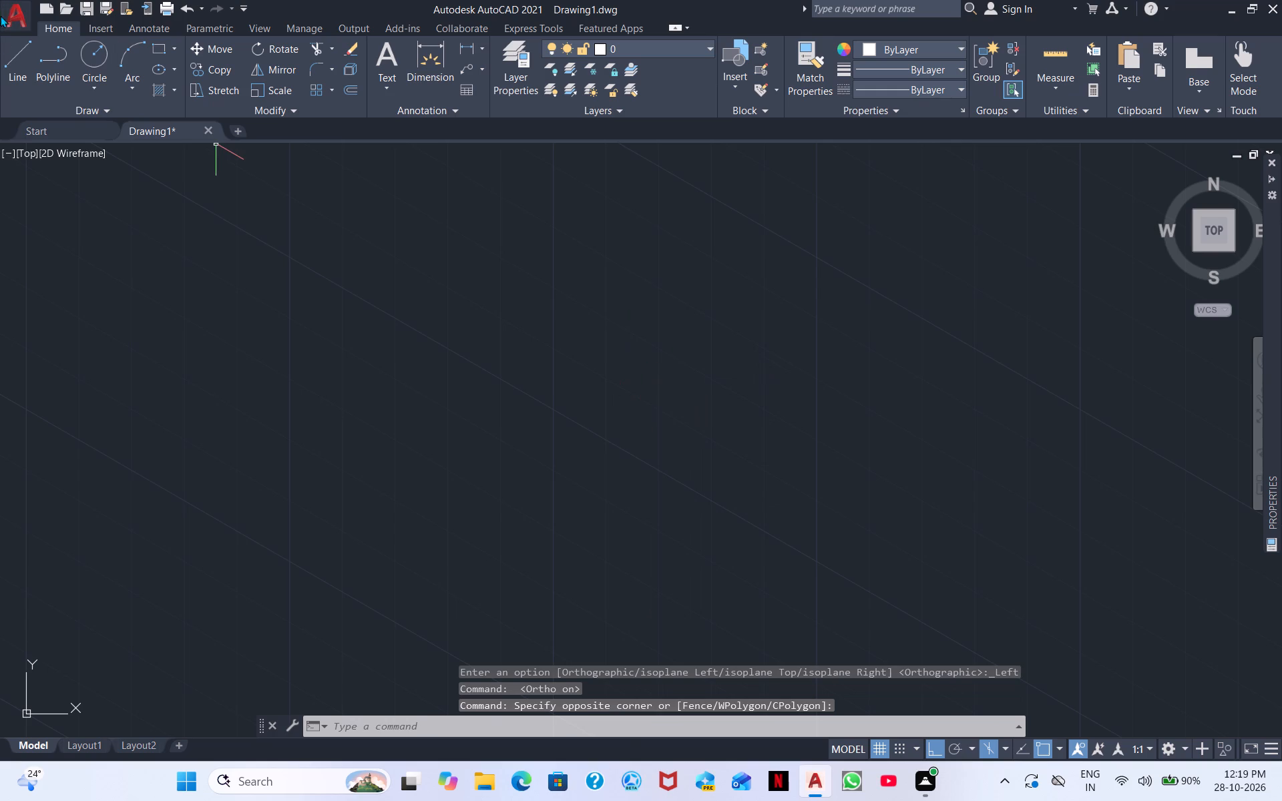
Draw a vertical line 900 long upward in the left isoplane as the first edge of the isometric box.
left_click(9, 65)
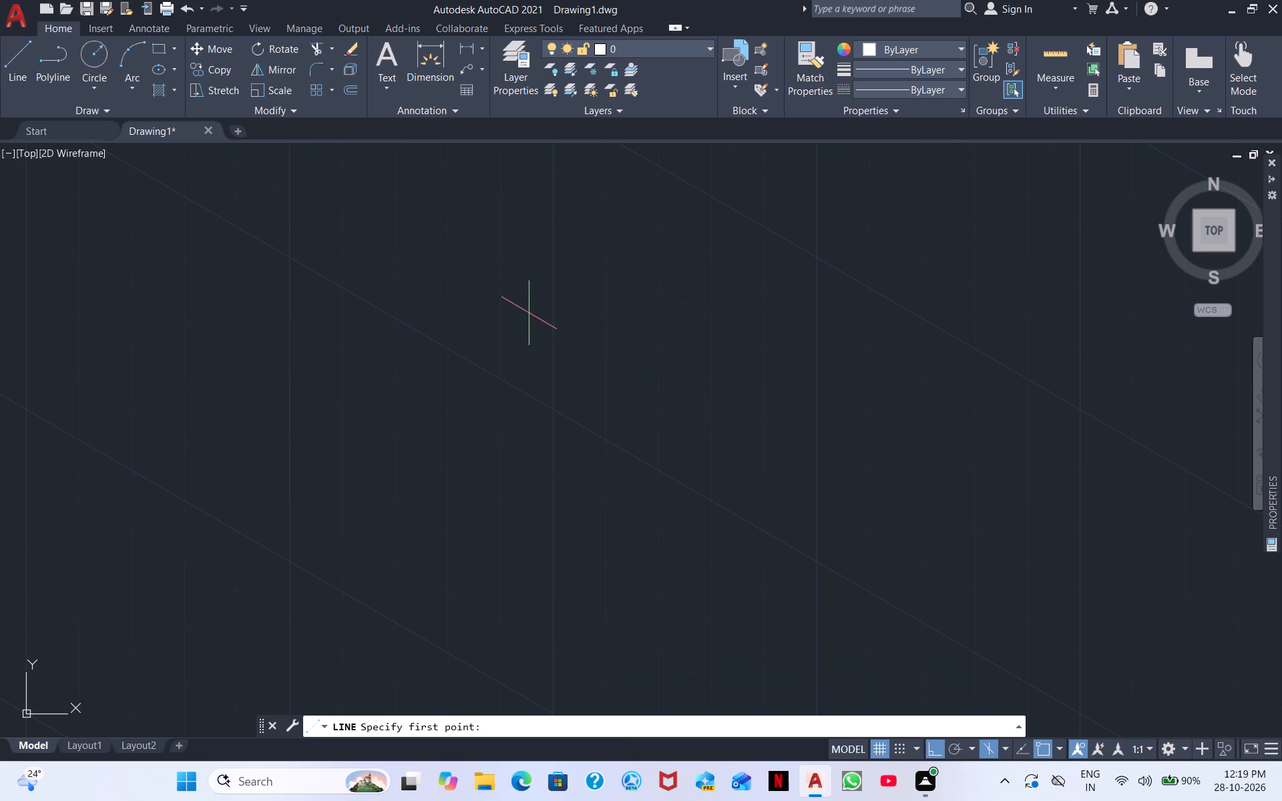
left_click_drag(784, 585, 792, 555)
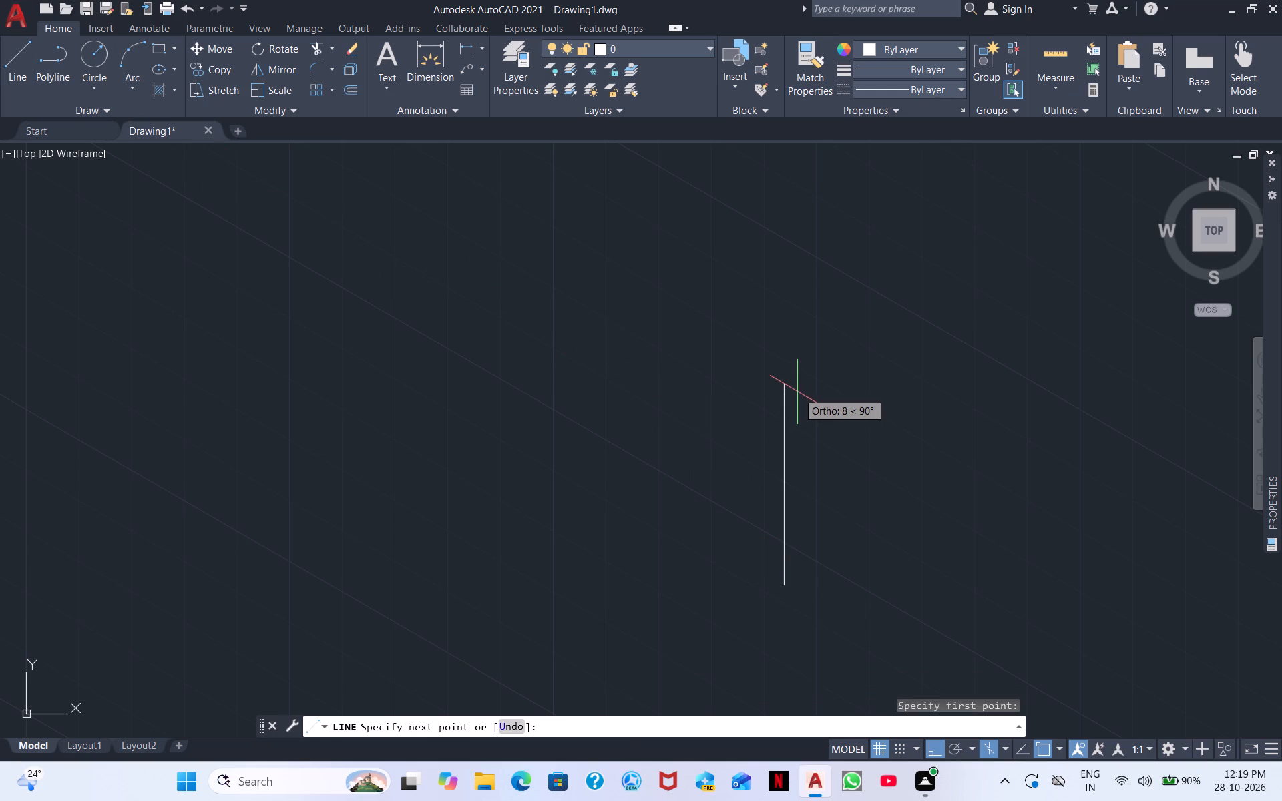
type("90.0")
key("BackSpace")
key("BackSpace")
key("BackSpace")
type("00")
key("Return")
scroll(608, 226, "down", 3)
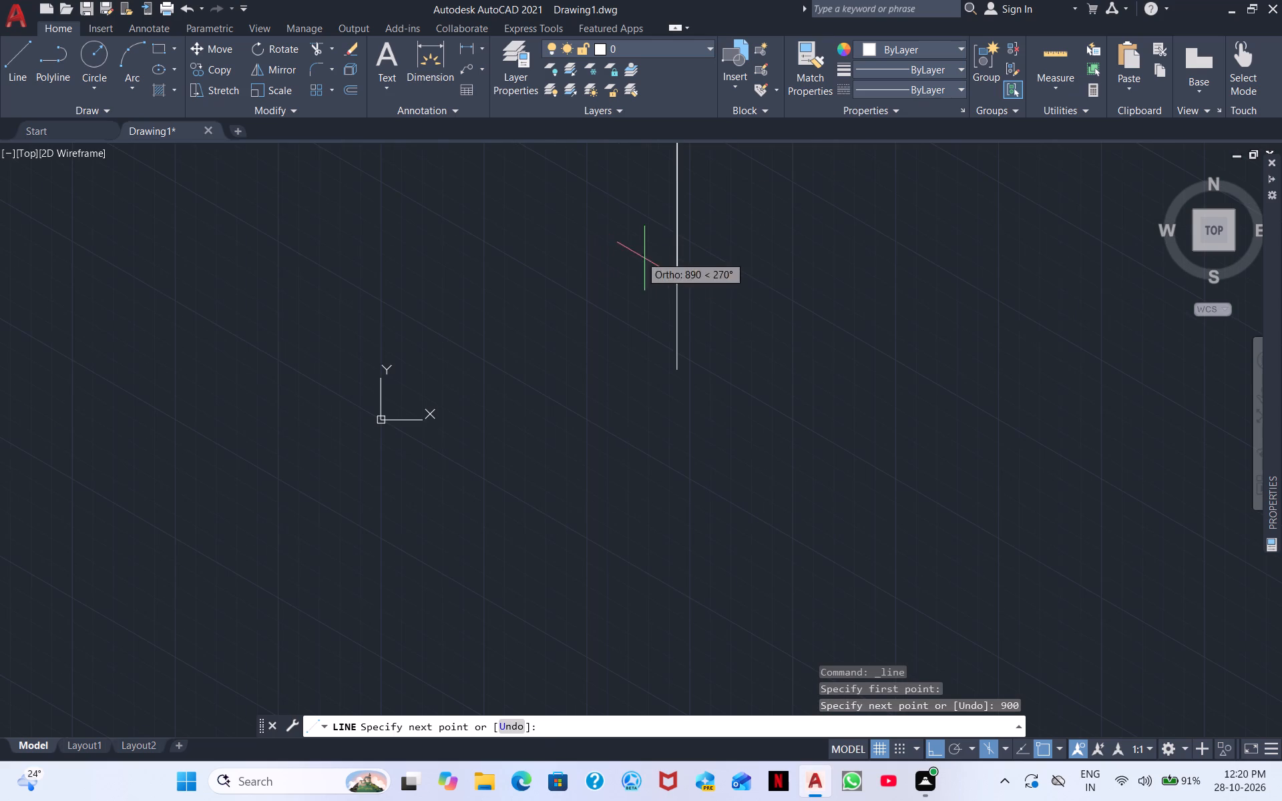
middle_click_drag(756, 184, 719, 527)
scroll(608, 250, "down", 4)
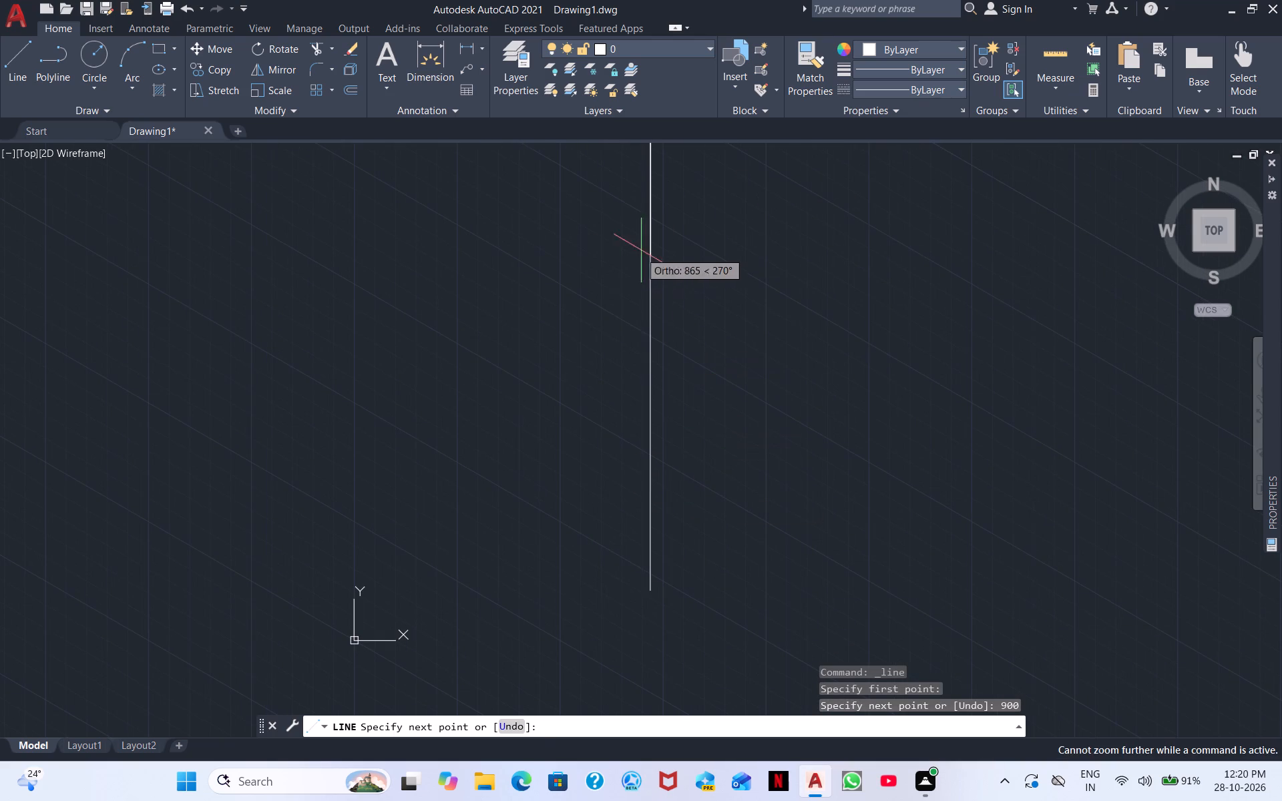
scroll(641, 250, "down", 2)
key("Escape")
Draw a 600 line at 210° from the vertical edge's upper end, using the top isoplane.
scroll(718, 247, "down", 2)
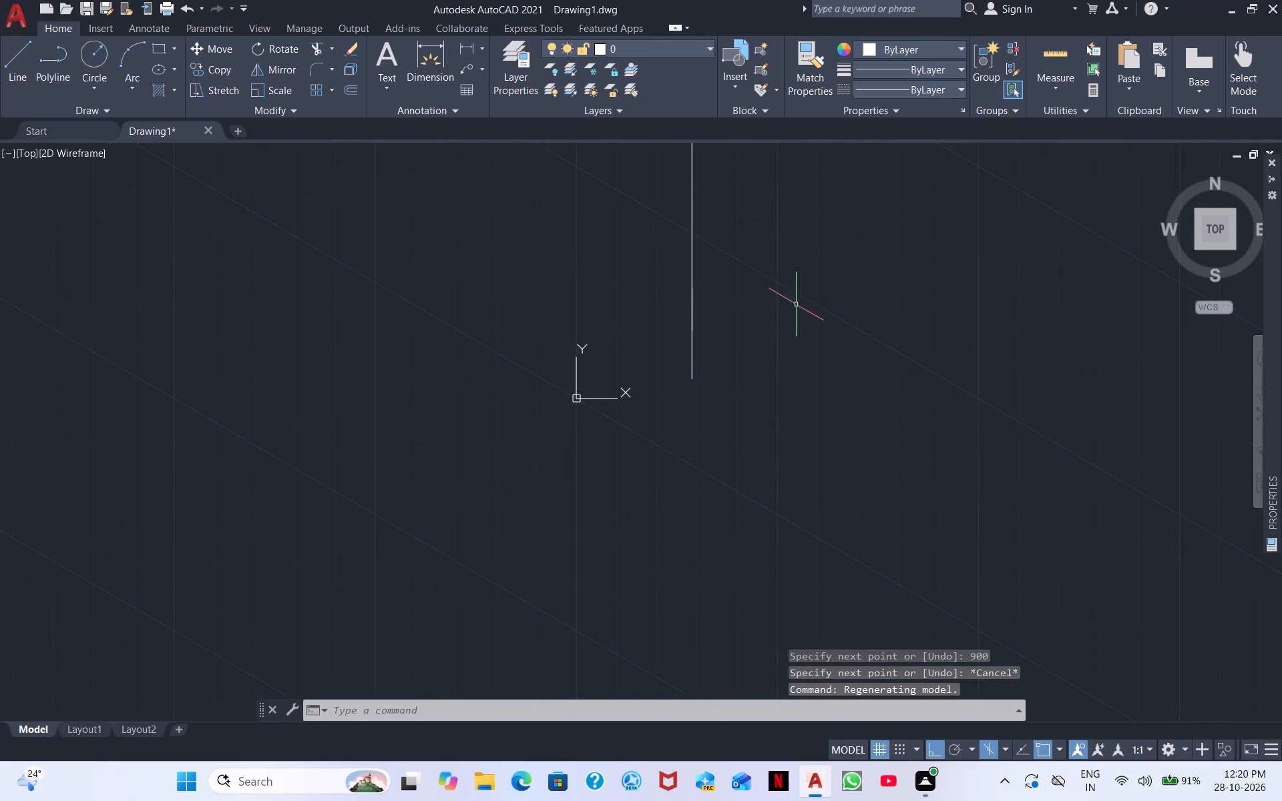
middle_click_drag(789, 368, 785, 530)
scroll(792, 255, "down", 3)
middle_click_drag(790, 303, 786, 374)
scroll(786, 360, "down", 3)
scroll(785, 306, "down", 2)
middle_click_drag(812, 259, 736, 487)
scroll(680, 393, "up", 3)
middle_click_drag(794, 424, 613, 108)
middle_click_drag(682, 382, 652, 242)
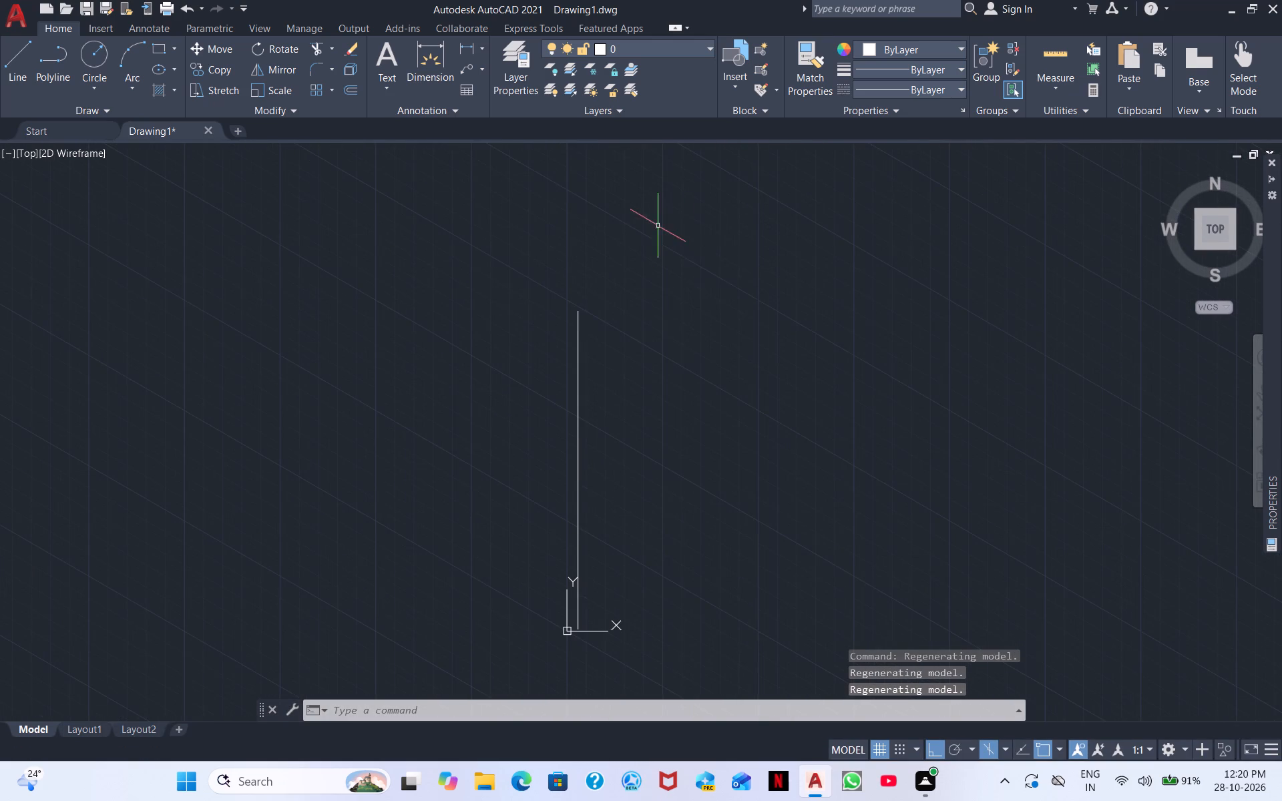
right_click(717, 274)
left_click(826, 289)
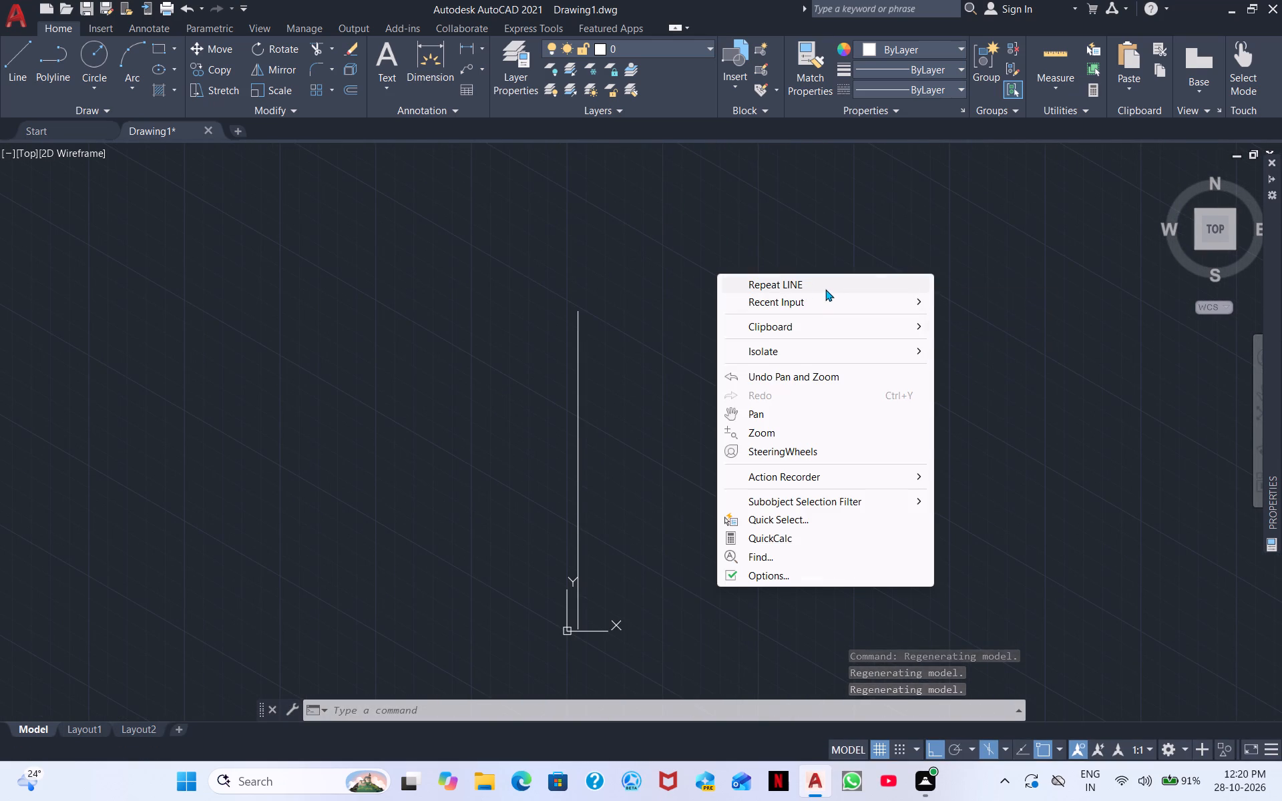
left_click(572, 308)
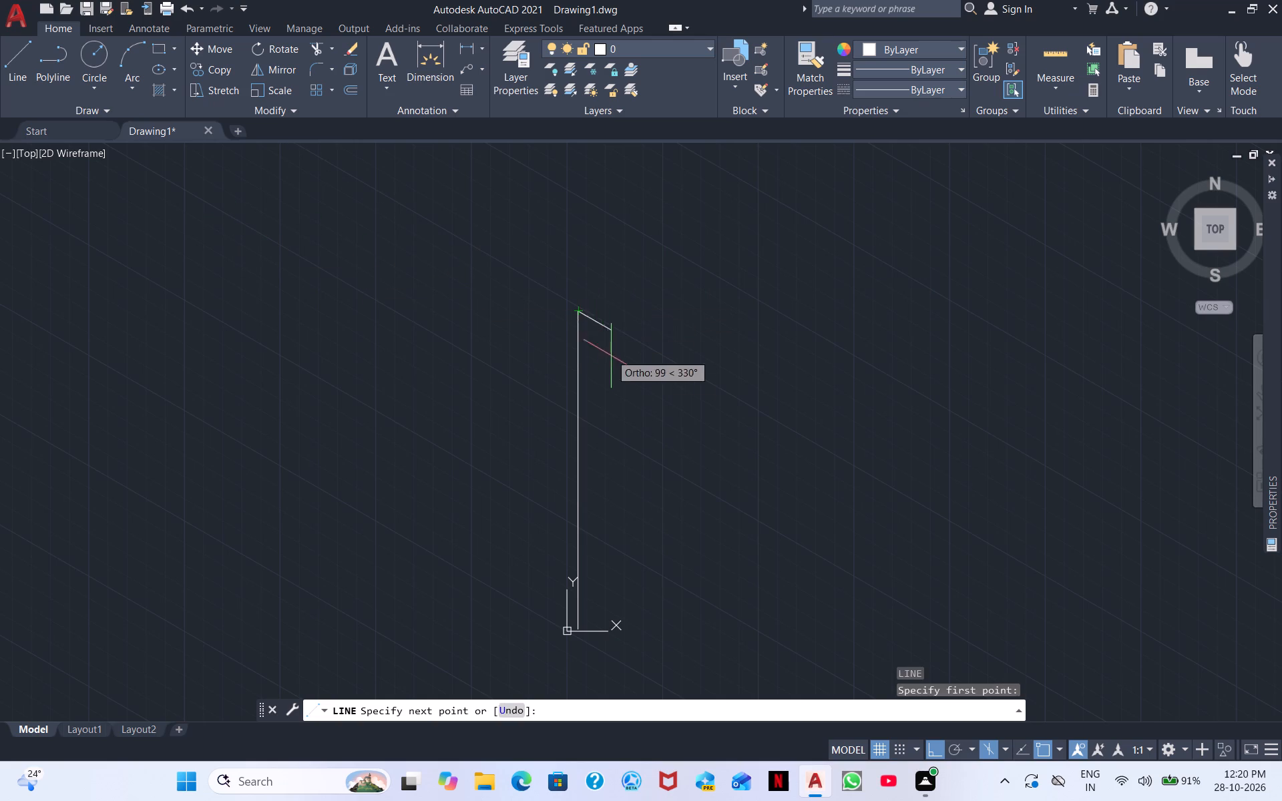
key("F5")
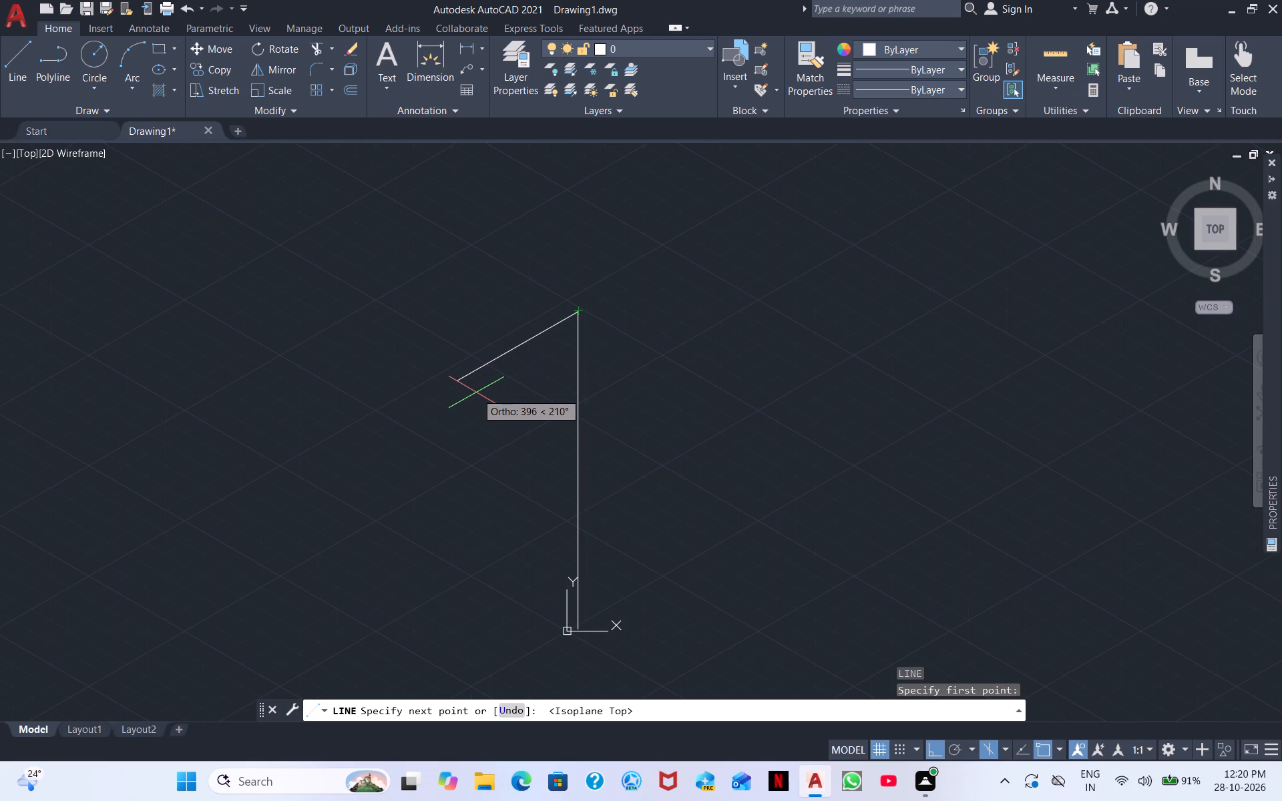
type("600")
key("Return")
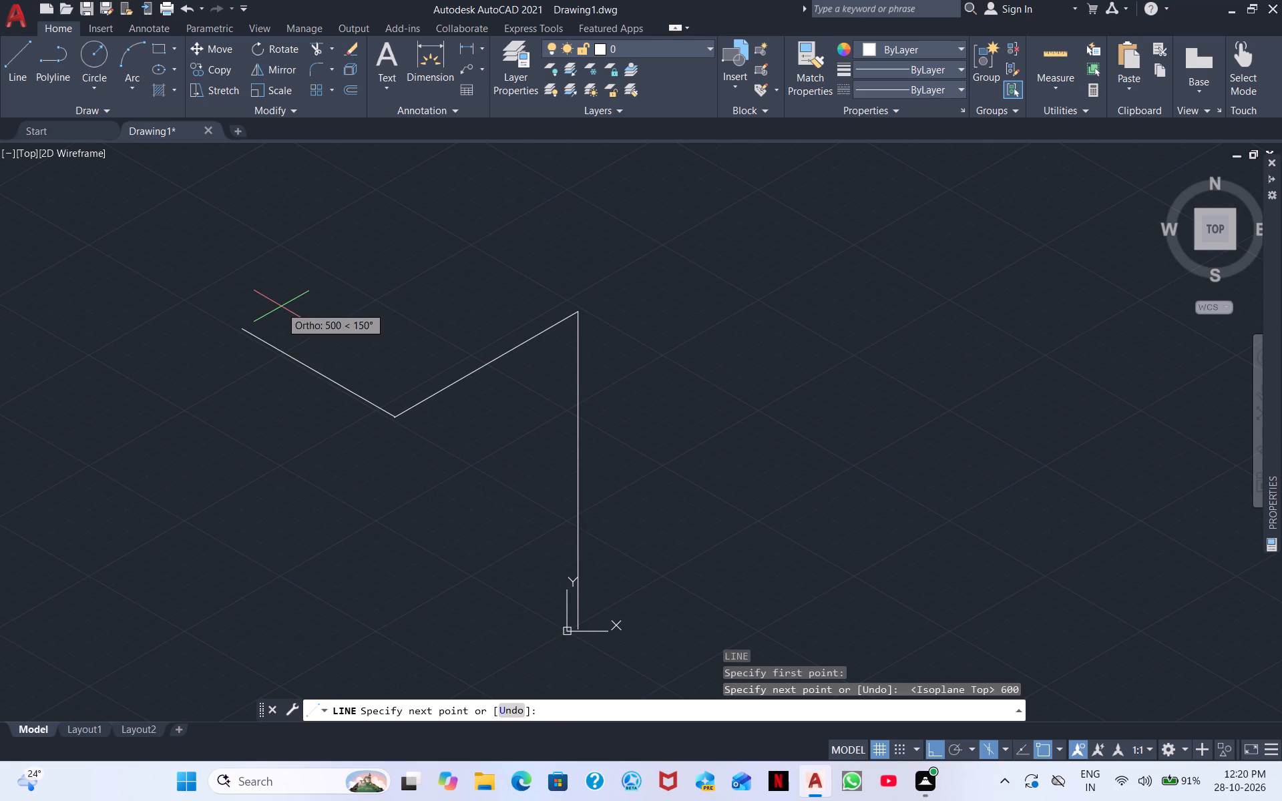
Complete the top face with an 1800 line at 150°, a 600 line at 30°, and a closing line to the vertical edge's upper end.
middle_click_drag(281, 306, 590, 599)
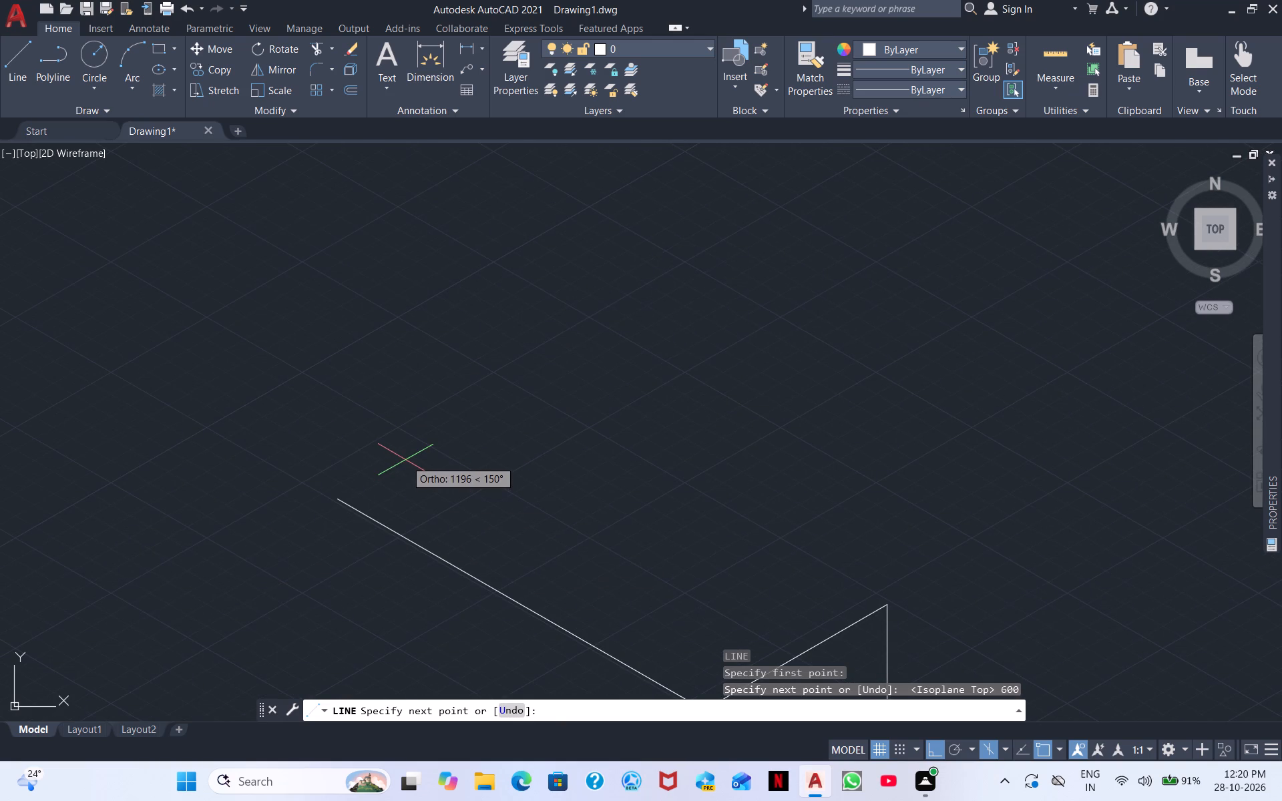
type("1800")
key("Return")
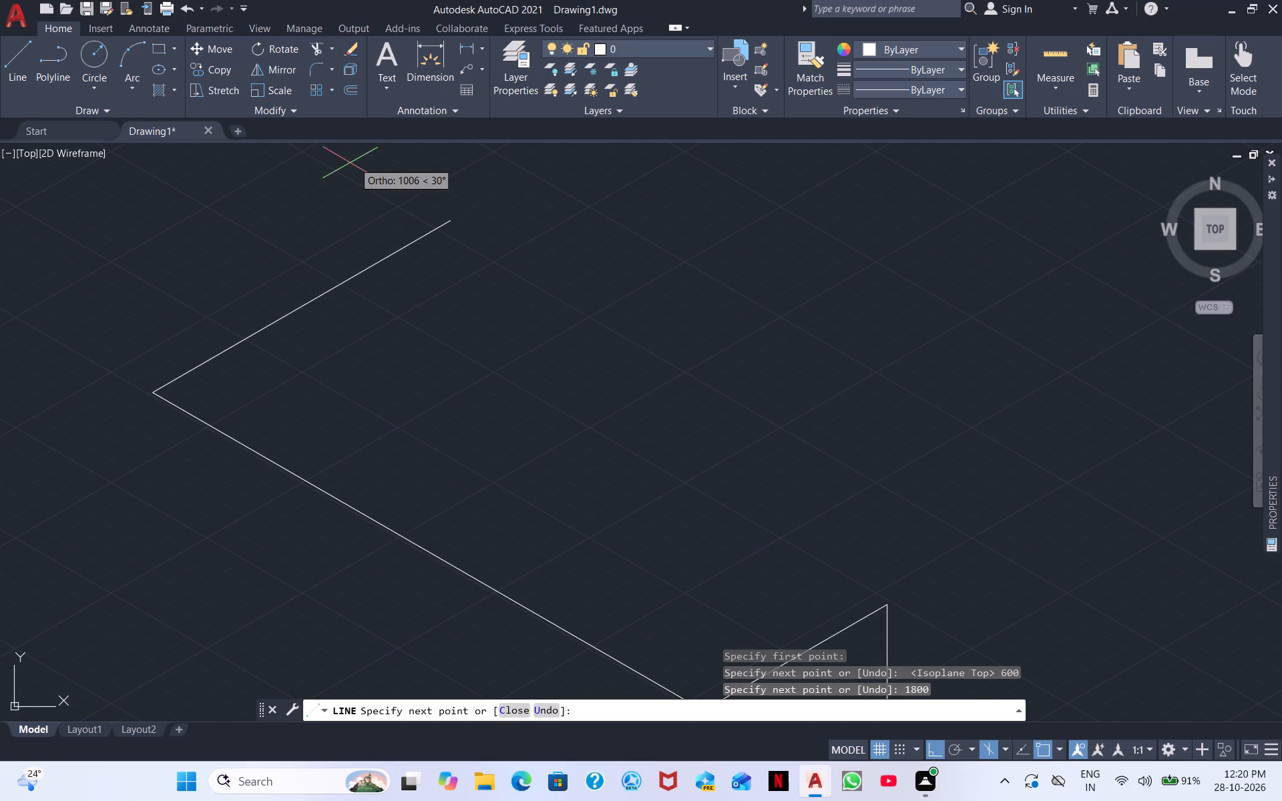
type("600")
key("Return")
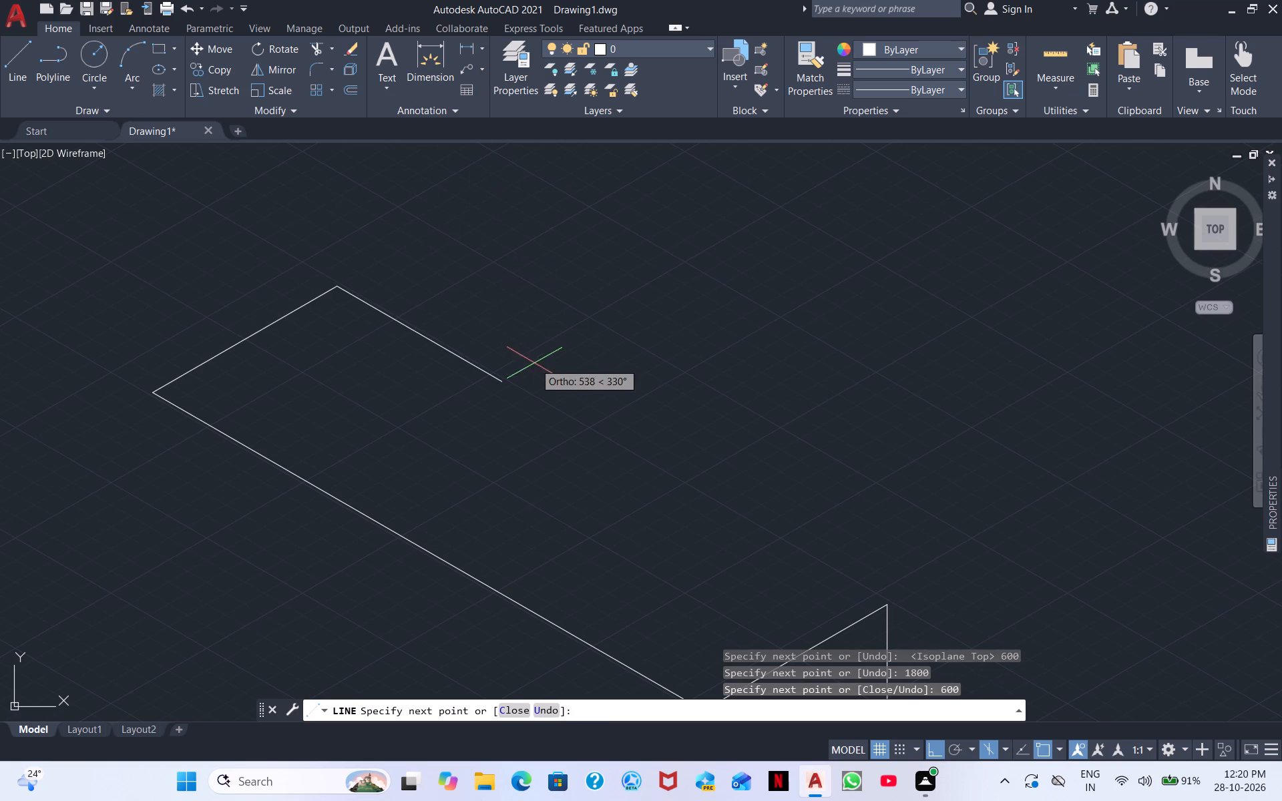
middle_click_drag(669, 405, 554, 284)
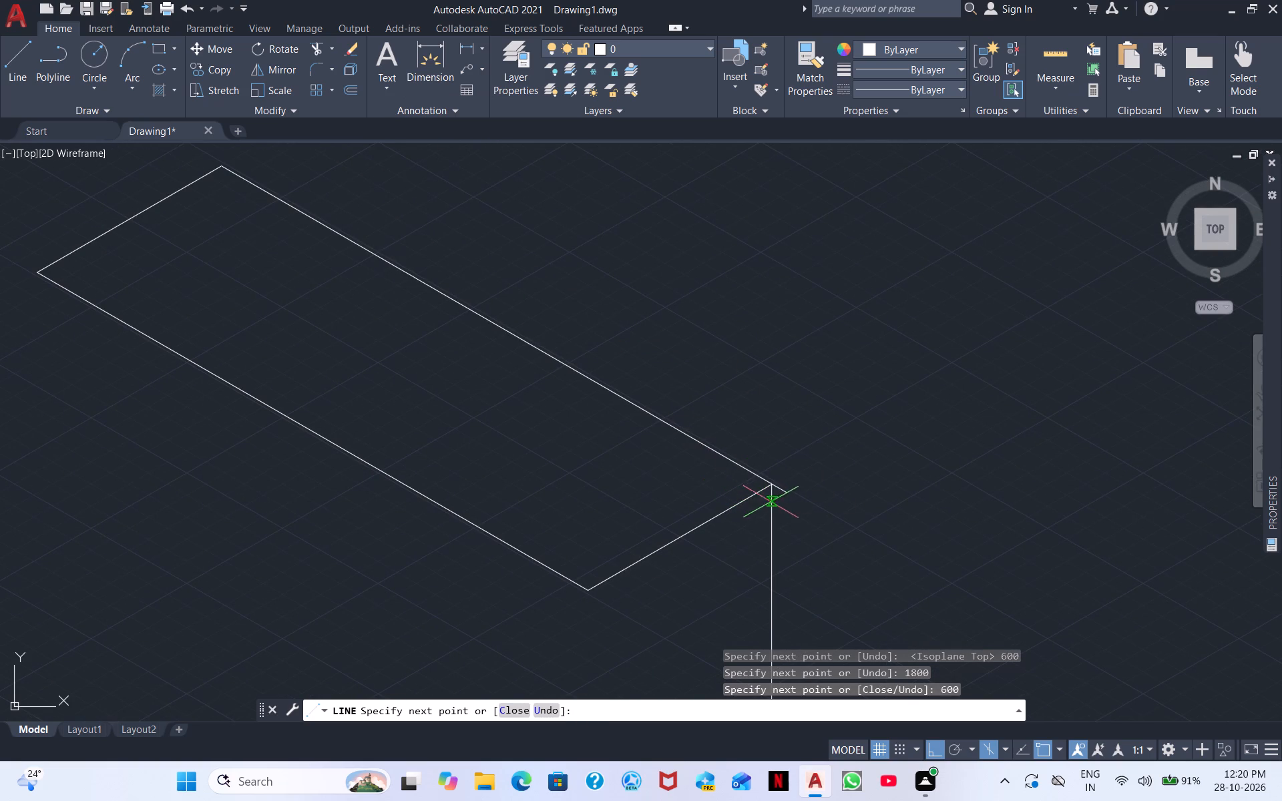
scroll(785, 484, "up", 4)
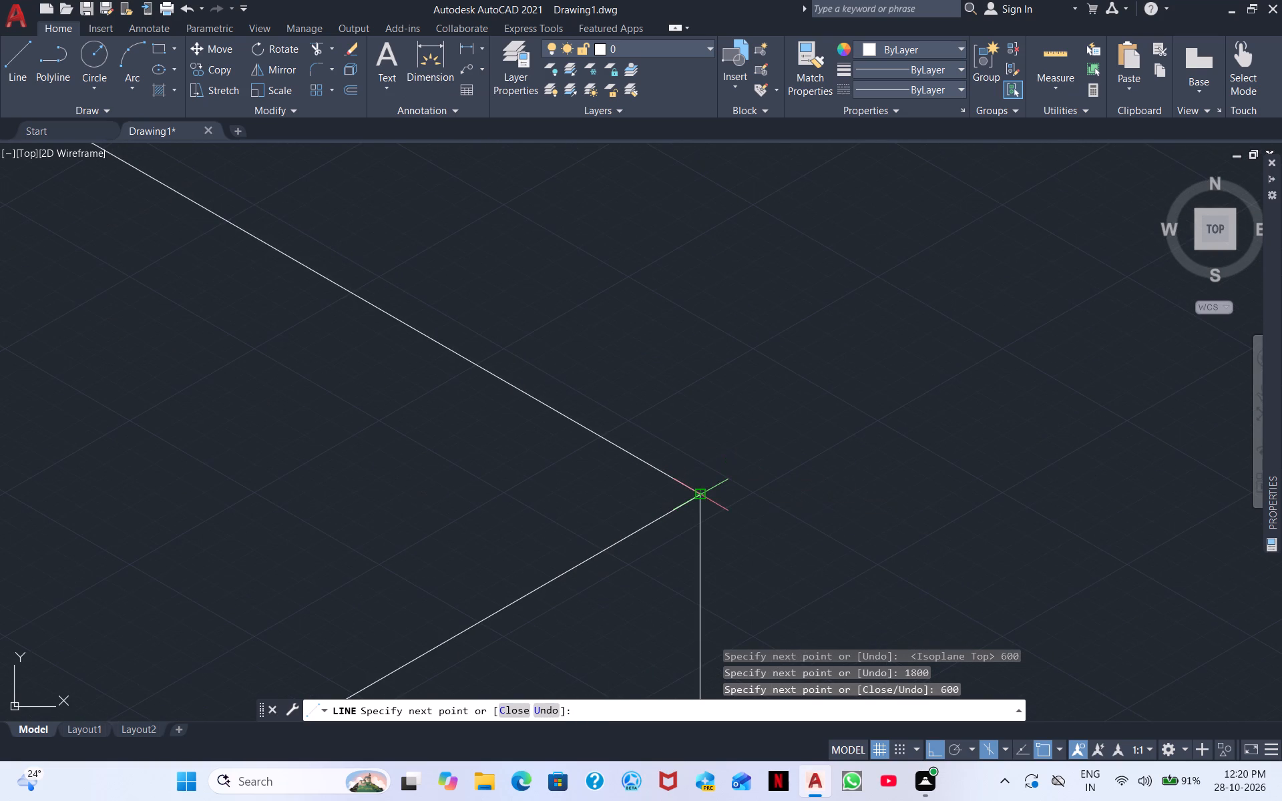
left_click(705, 498)
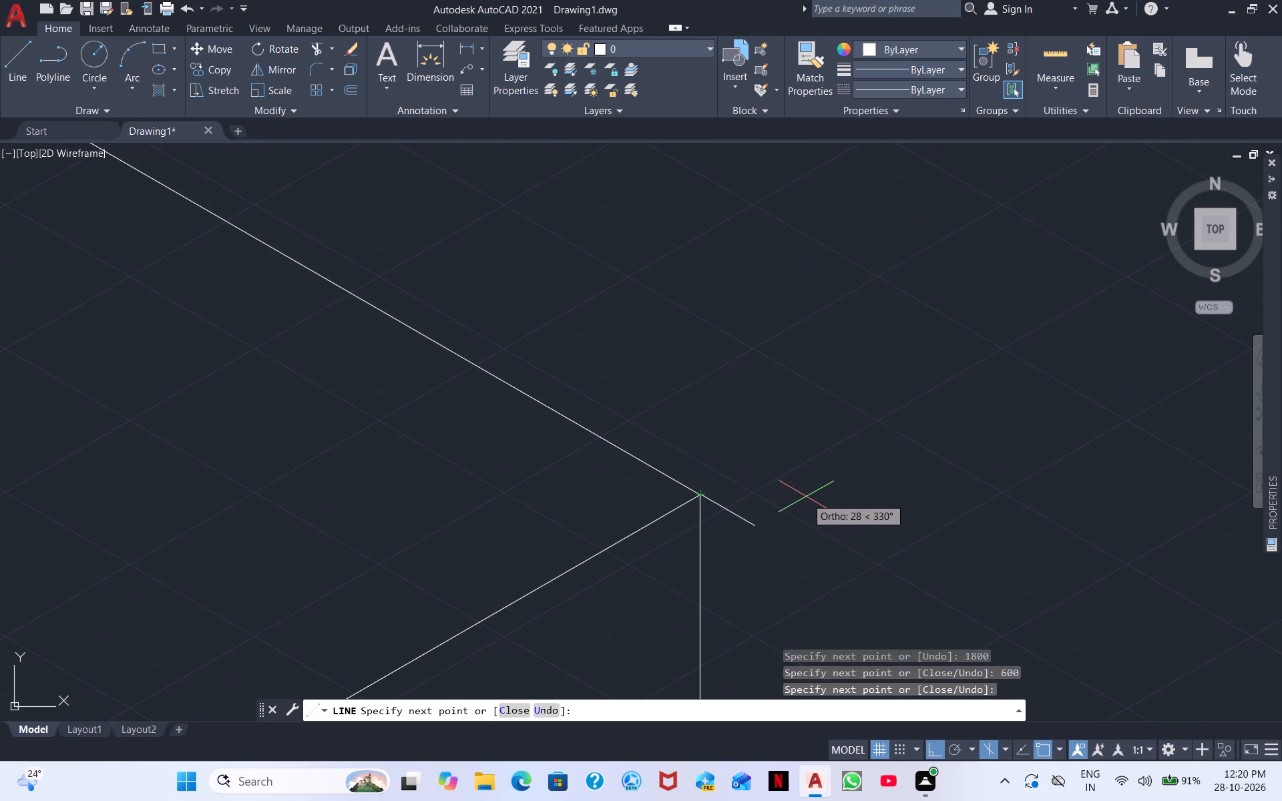
scroll(834, 481, "down", 2)
key("Escape")
Draw a vertical line down from the top face's front corner in the right isoplane, extending past the 900 edge's depth.
scroll(887, 497, "down", 2)
middle_click_drag(881, 531, 1000, 421)
right_click(821, 612)
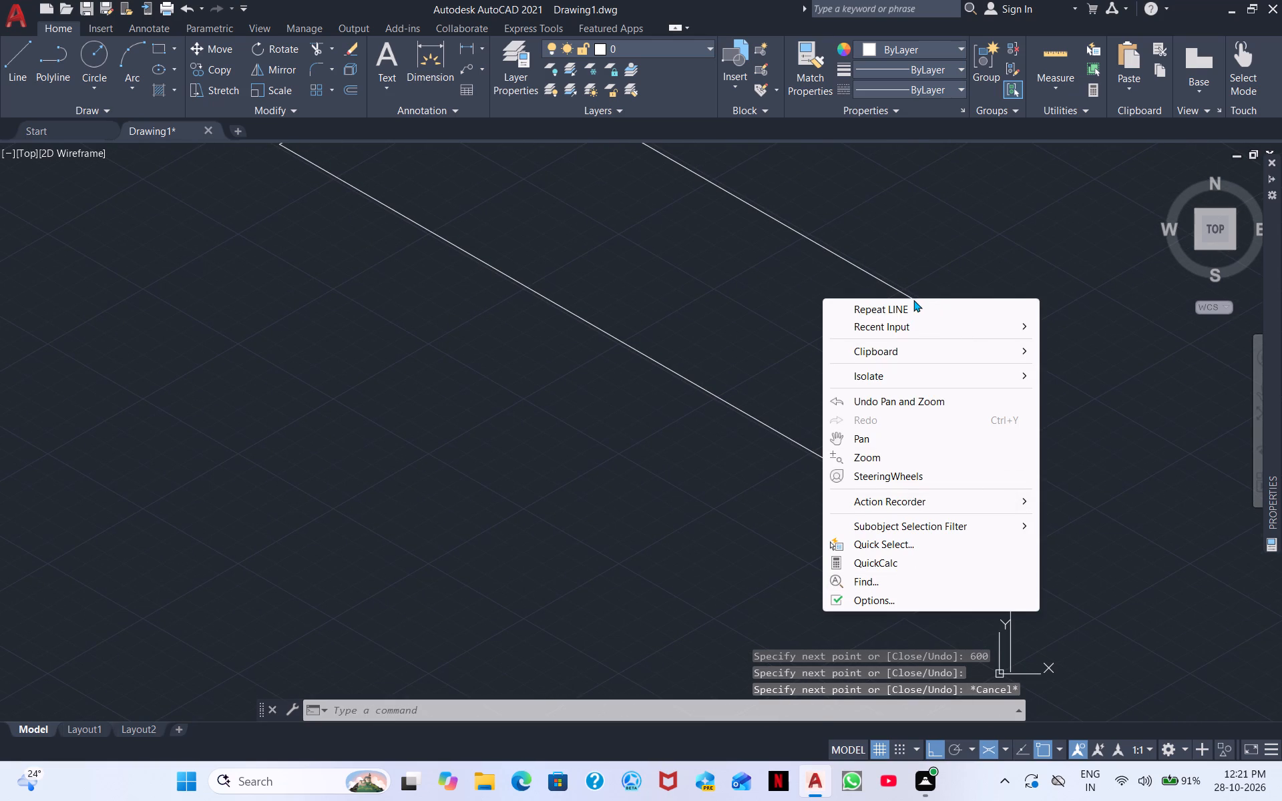
left_click(910, 306)
scroll(849, 463, "down", 2)
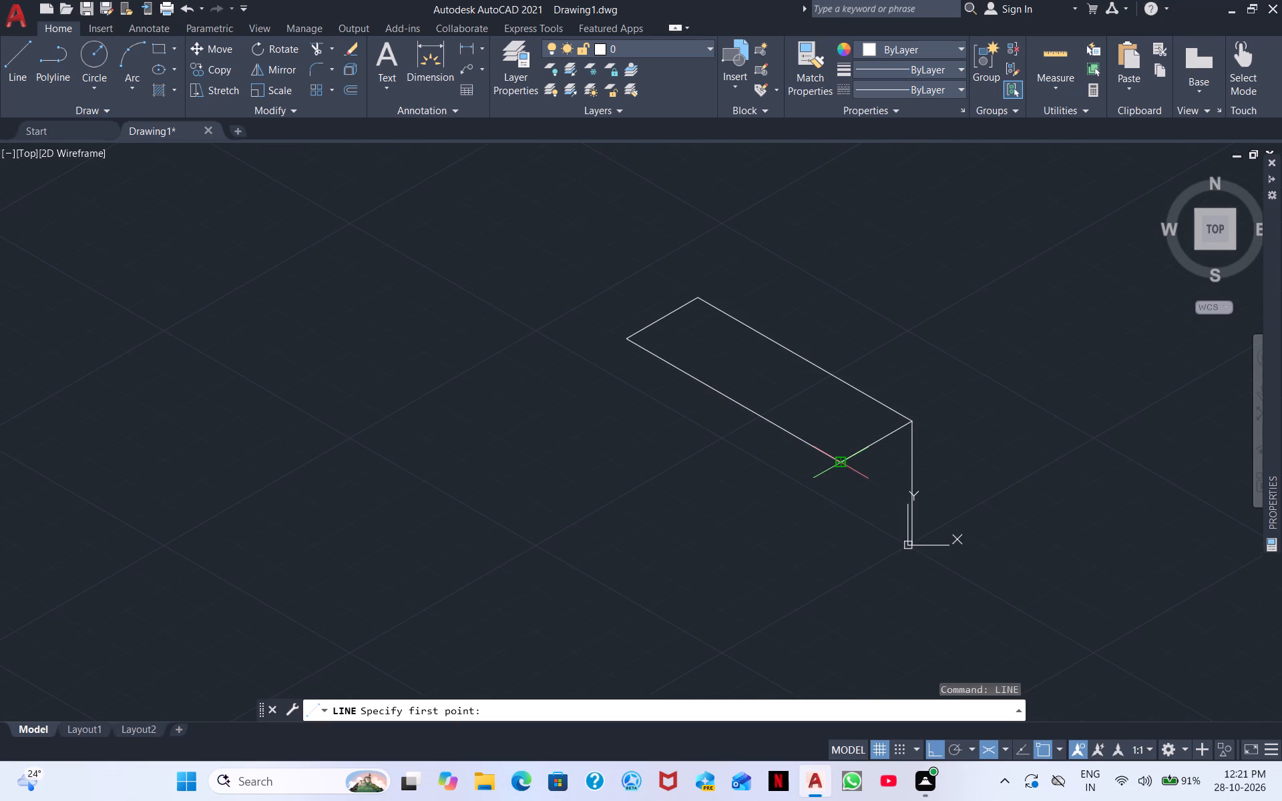
left_click(837, 467)
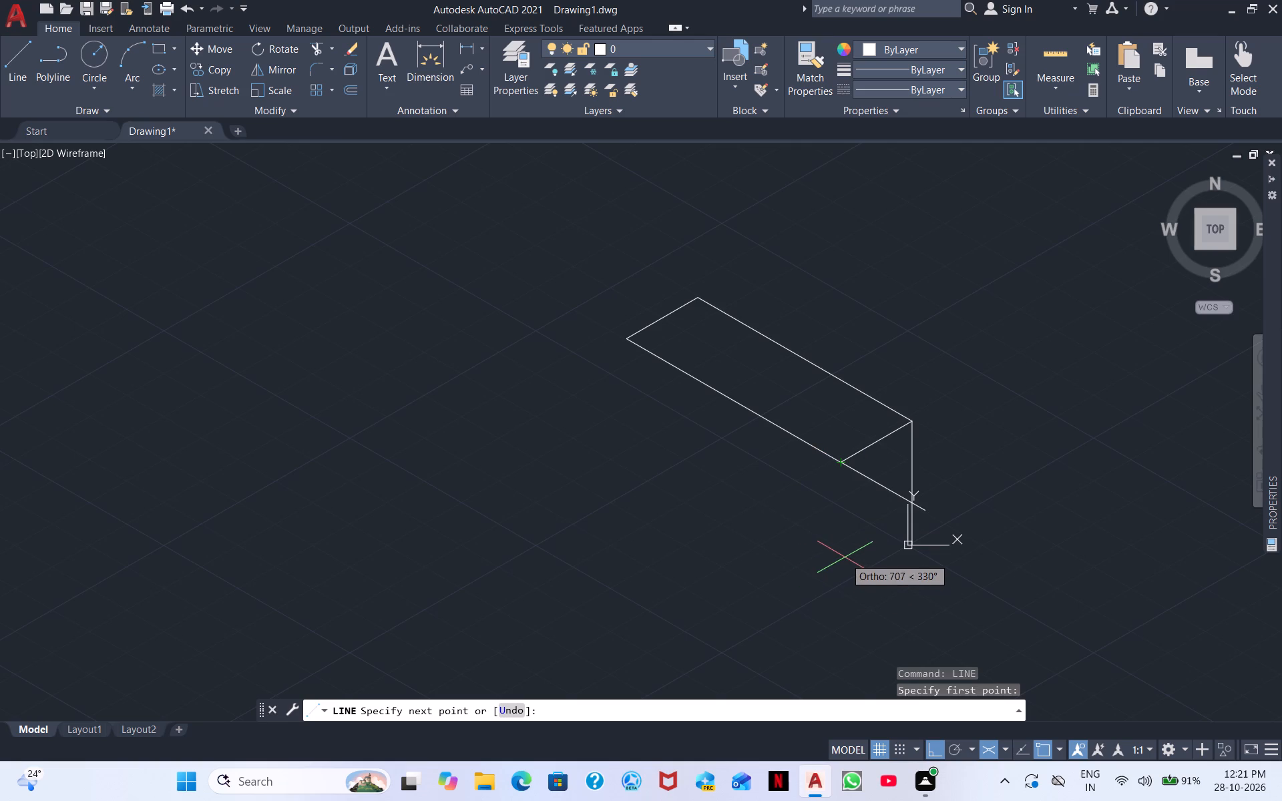
key("F5")
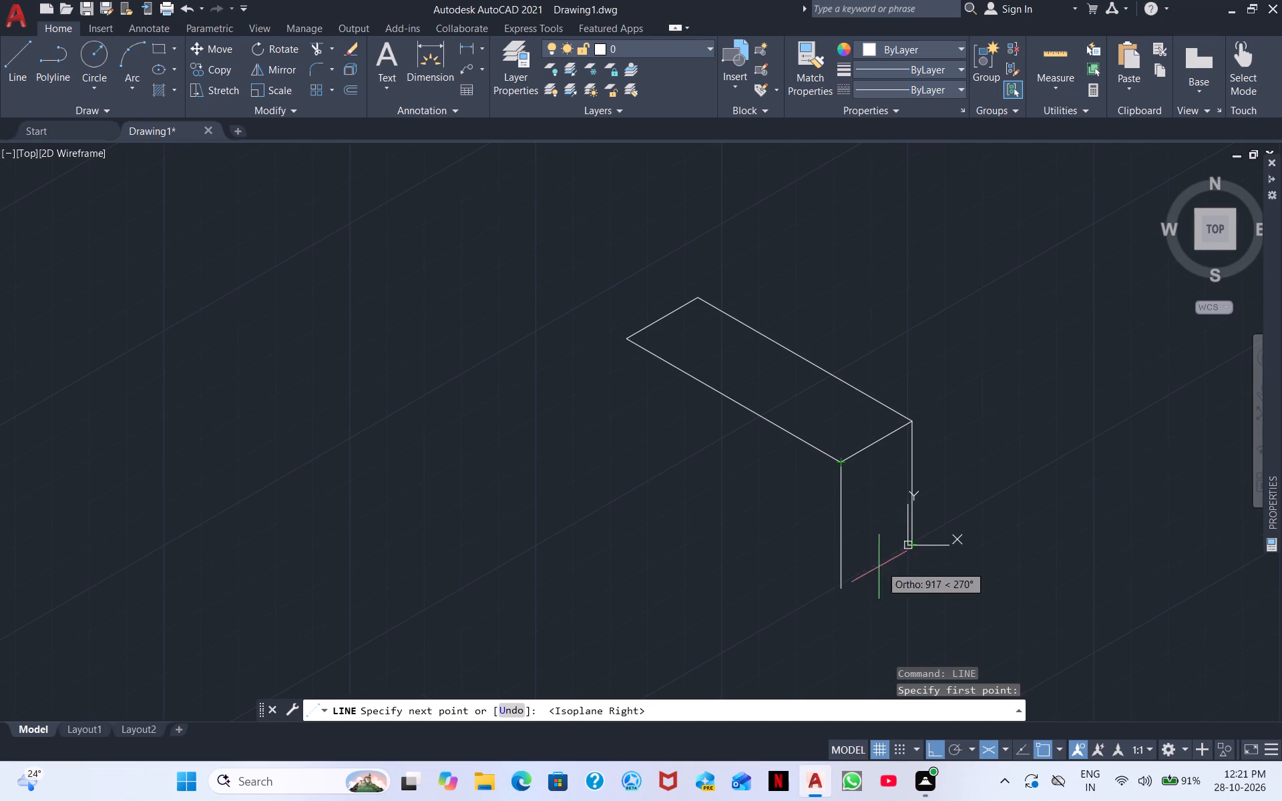
left_click(858, 611)
key("Escape")
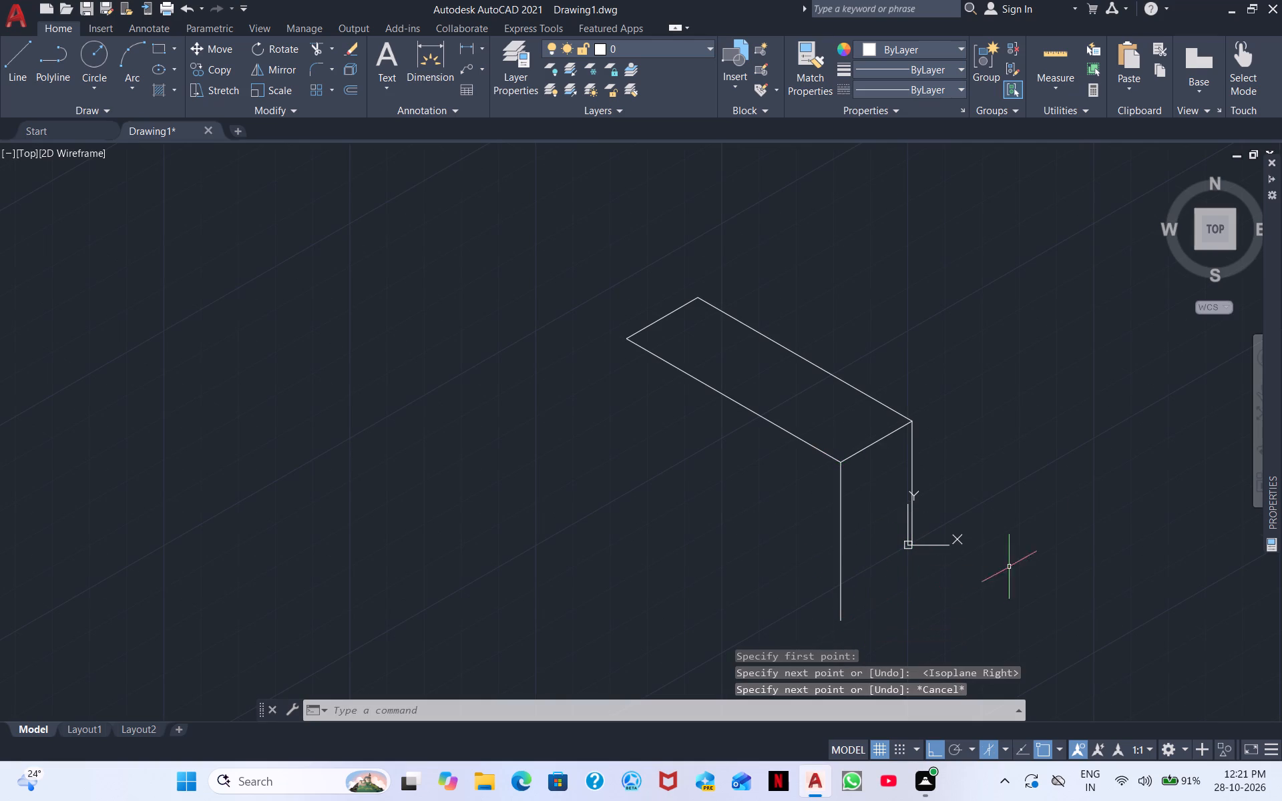
Draw a line at 210° from the lower end of the 900 edge, crossing past the front vertical line.
right_click(1063, 527)
left_click(1142, 218)
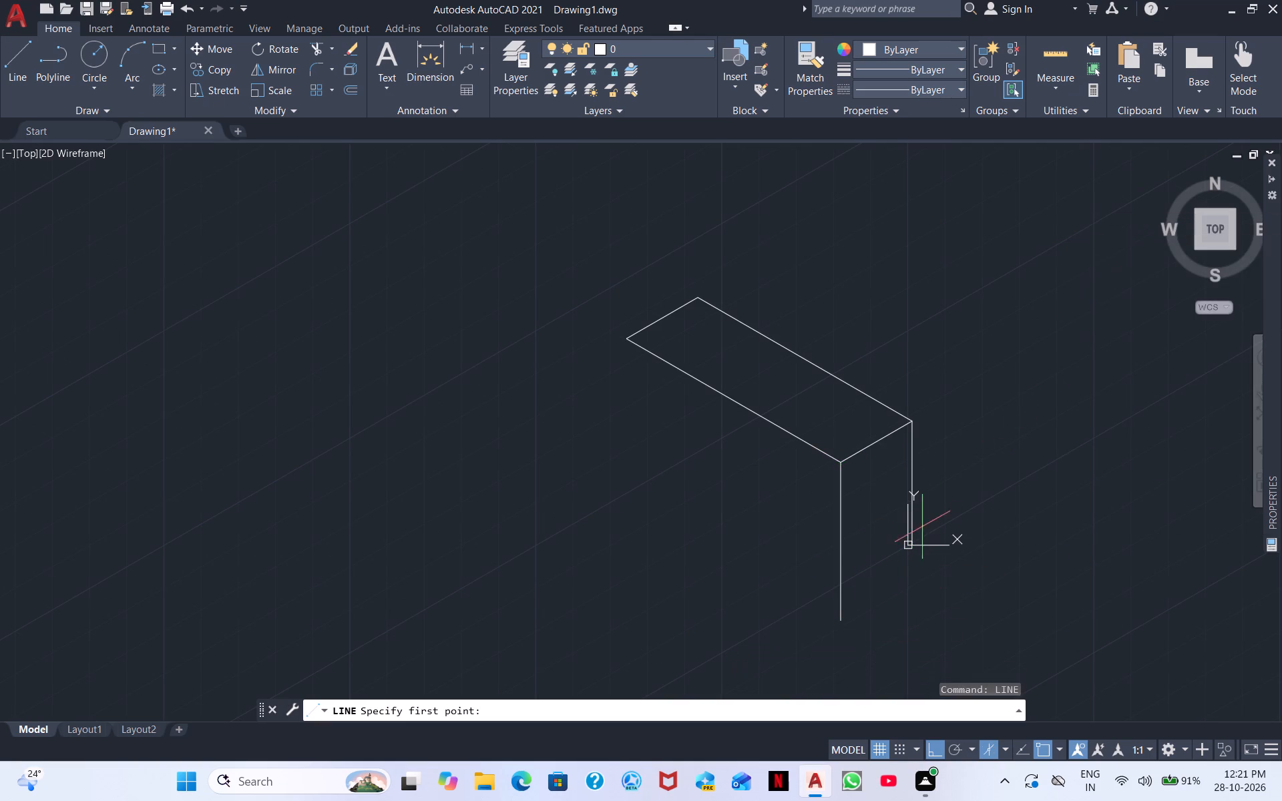
scroll(921, 528, "up", 4)
left_click(857, 638)
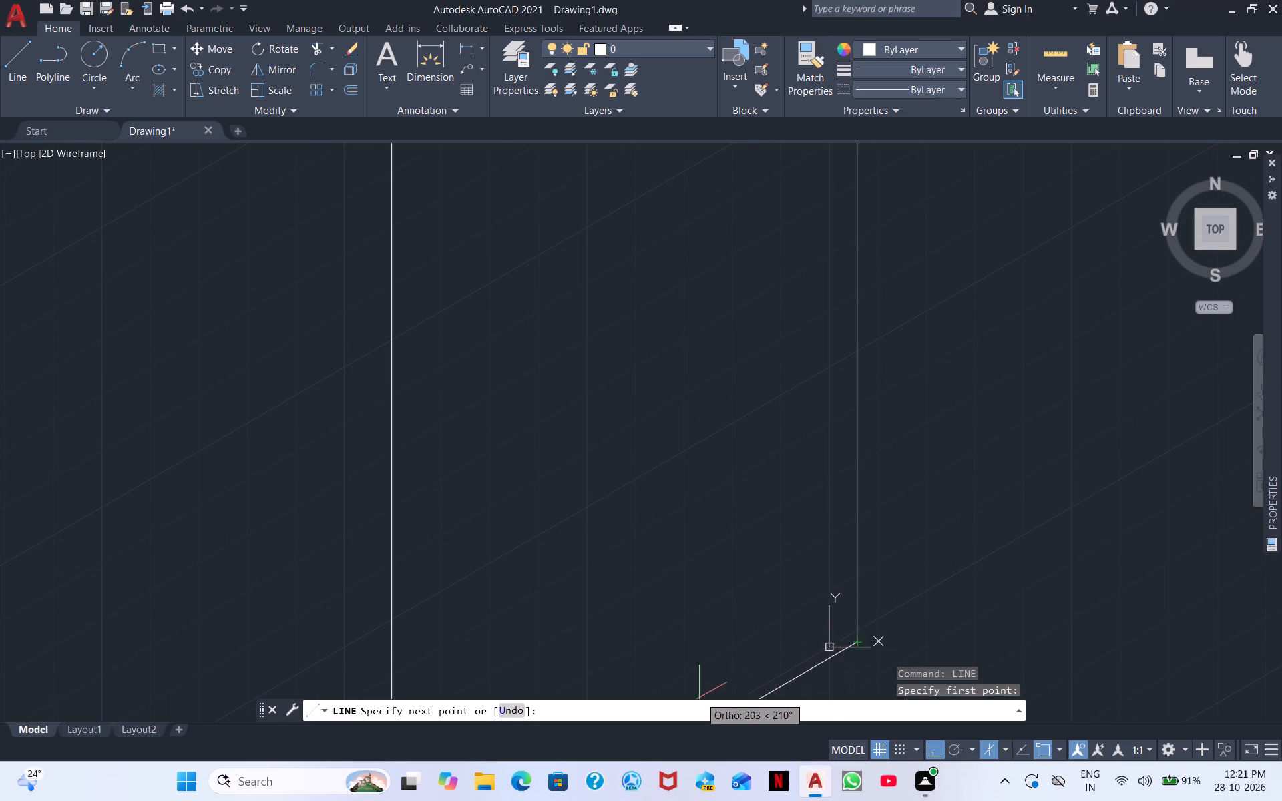
middle_click_drag(699, 698, 964, 284)
left_click(504, 639)
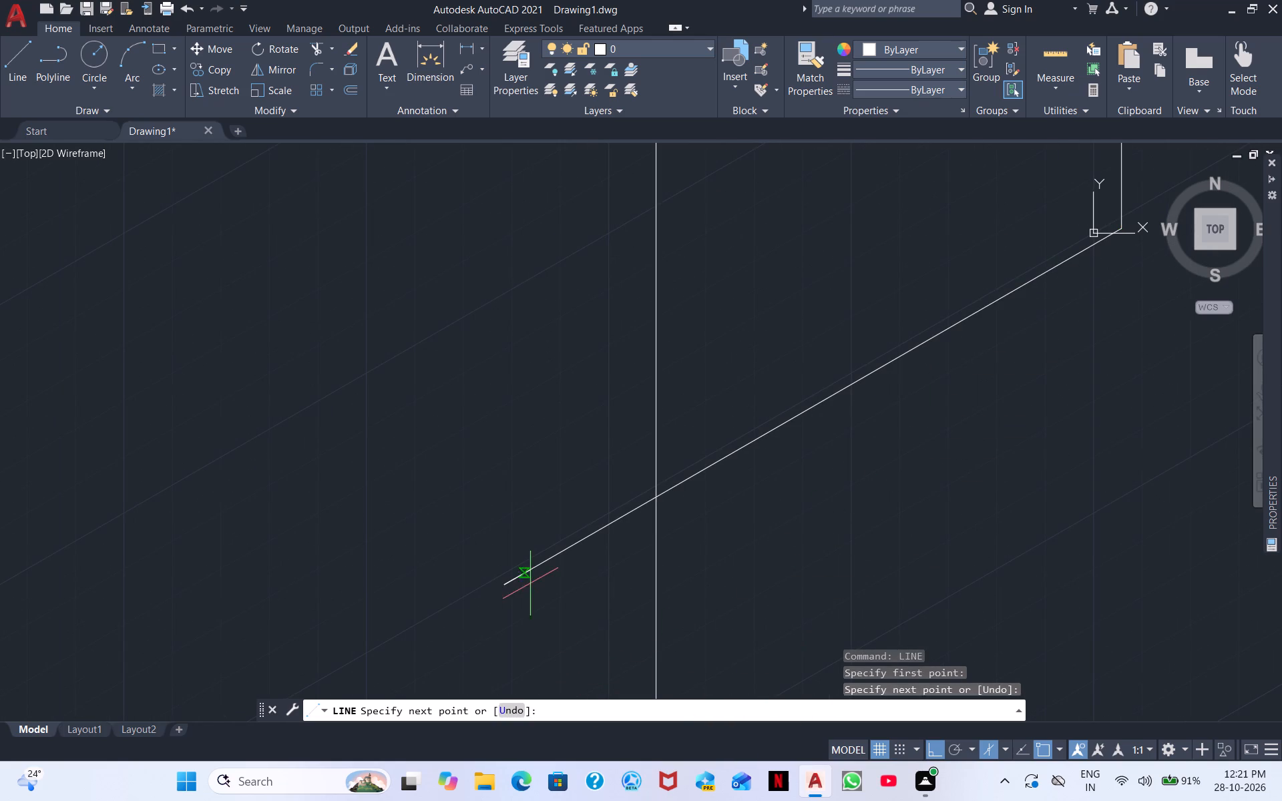
key("Escape")
Trim the overhanging ends of the bottom line and front vertical line beyond their intersection.
left_click(318, 44)
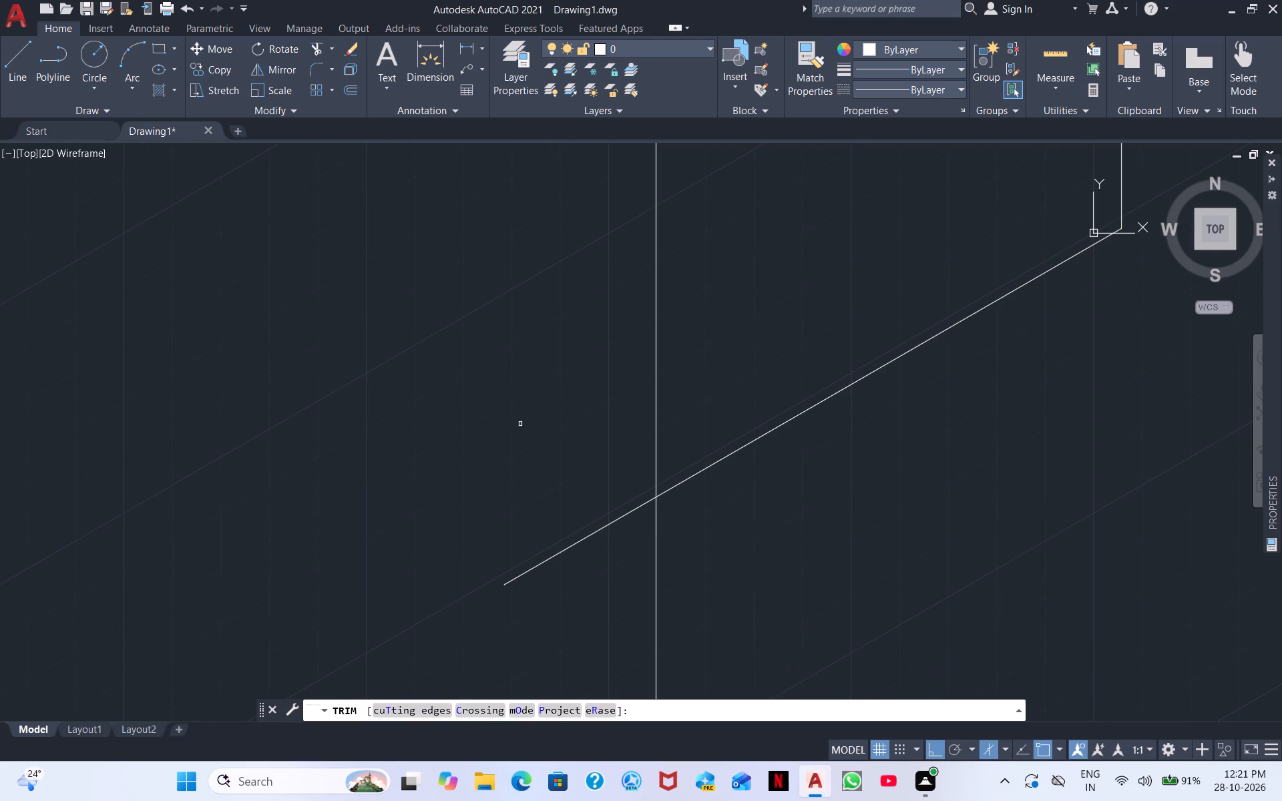
left_click_drag(546, 475, 792, 614)
scroll(832, 561, "down", 2)
middle_click_drag(961, 503, 1183, 566)
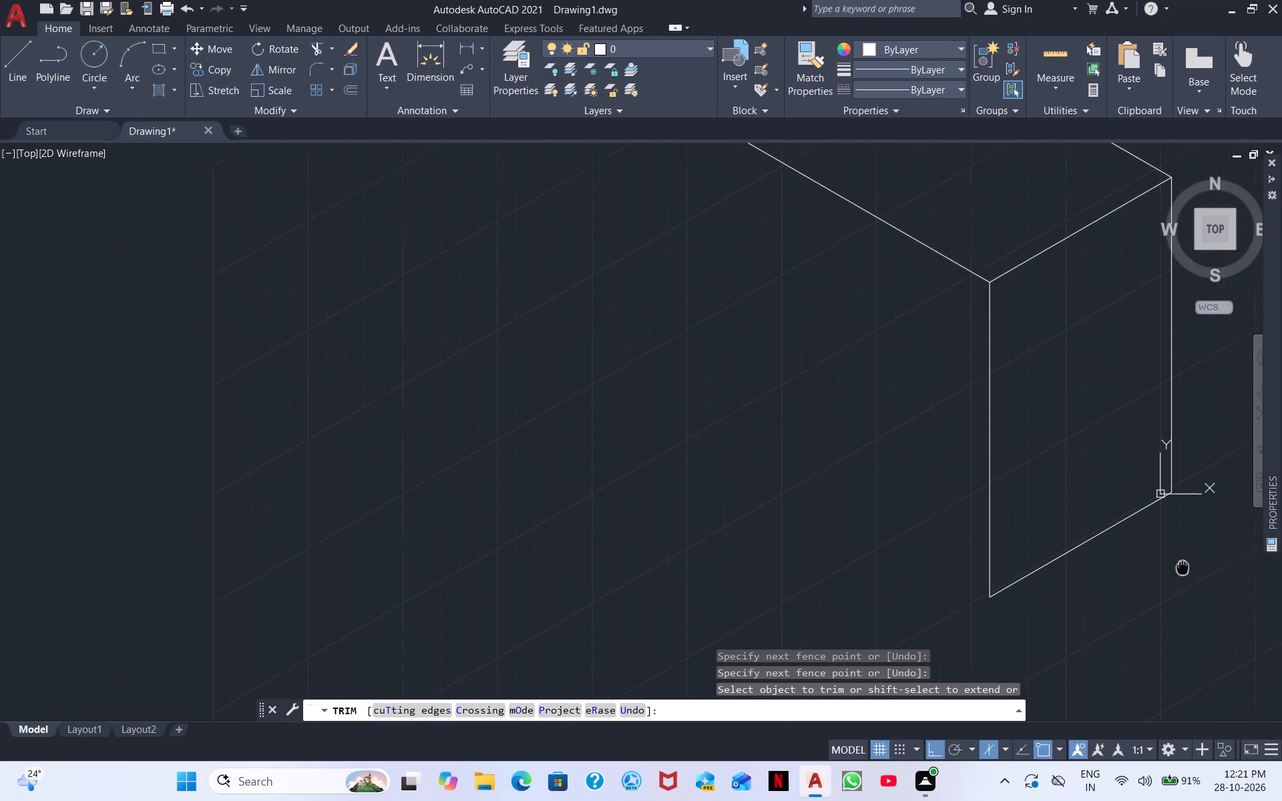
middle_click_drag(1183, 566, 1181, 563)
right_click(632, 414)
left_click(661, 423)
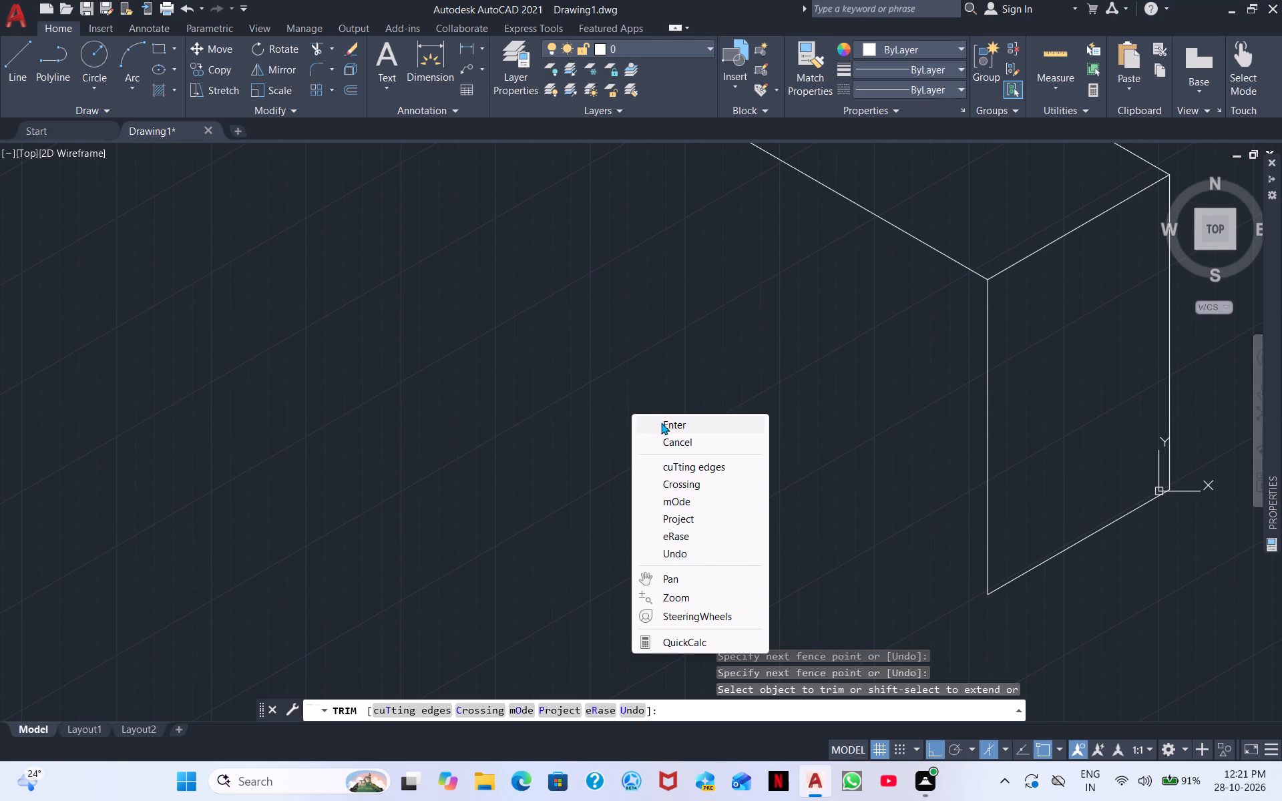
Start the long bottom edge from the lower front corner at 150°, using the left isoplane.
right_click(750, 417)
left_click(807, 447)
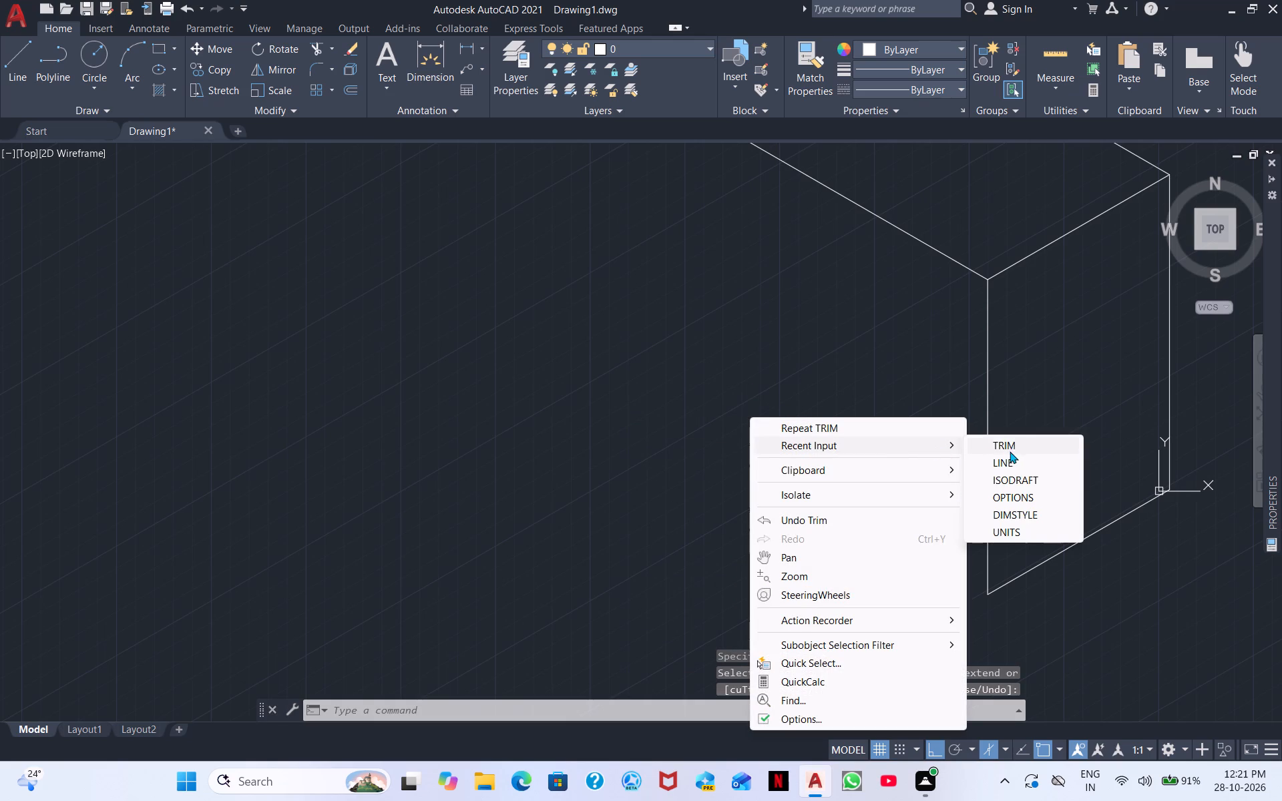
left_click(1000, 463)
scroll(785, 372, "down", 3)
middle_click_drag(688, 364, 835, 432)
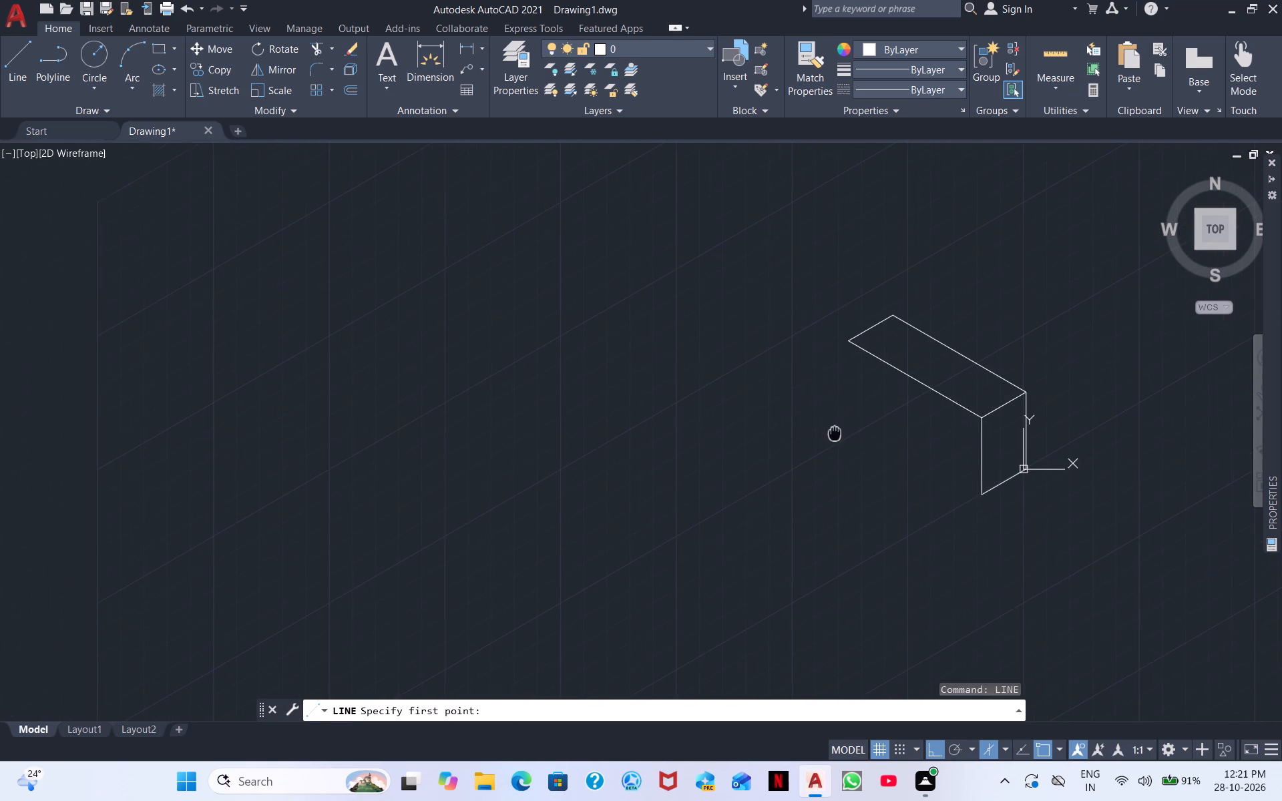
middle_click_drag(835, 432, 836, 432)
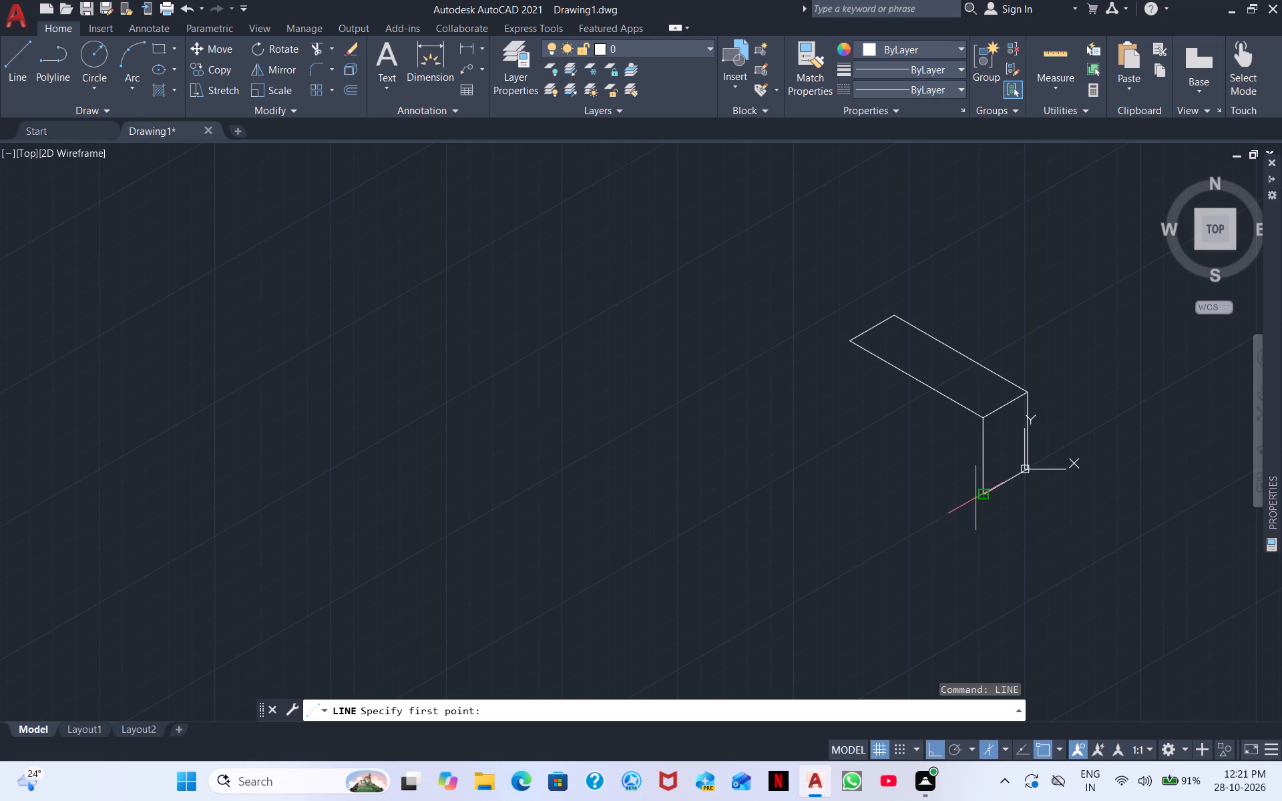
scroll(980, 500, "up", 4)
left_click(994, 469)
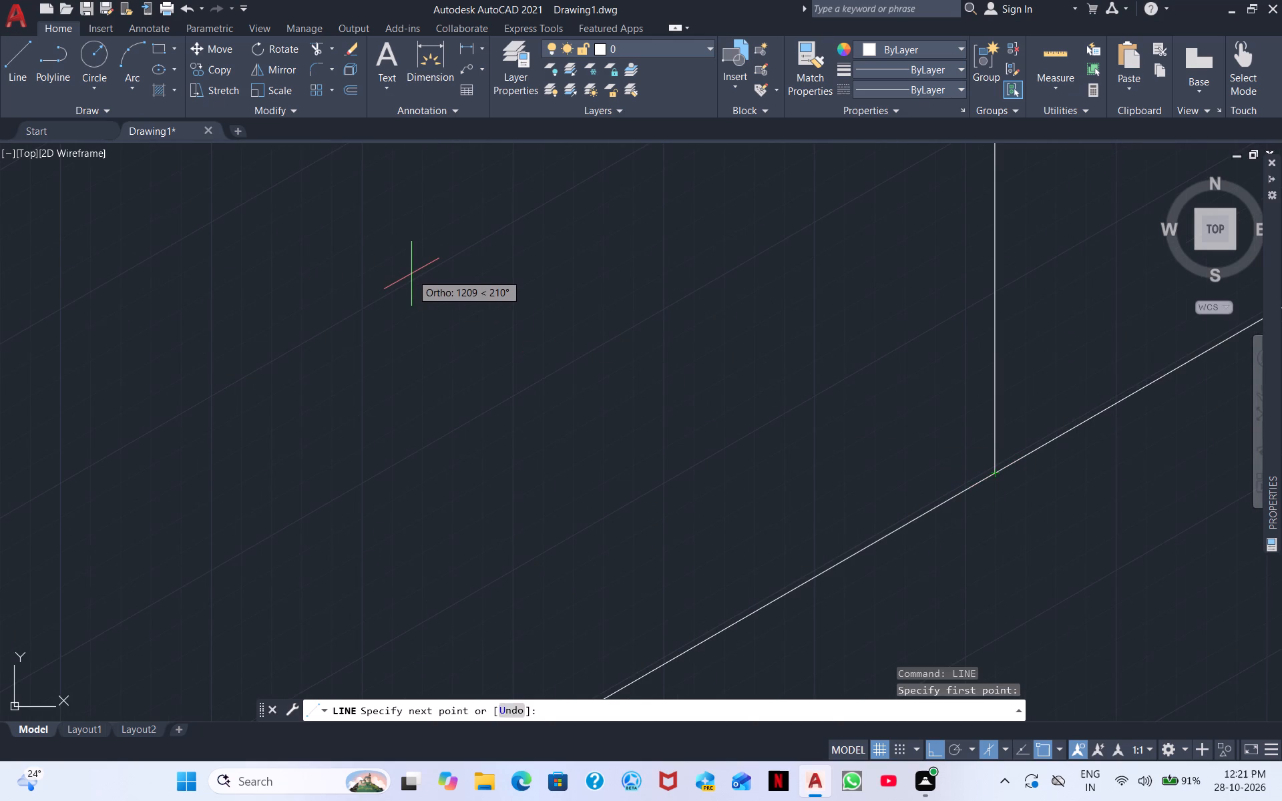
key("F5")
middle_click_drag(448, 352, 714, 653)
scroll(480, 264, "down", 4)
middle_click_drag(359, 249, 425, 372)
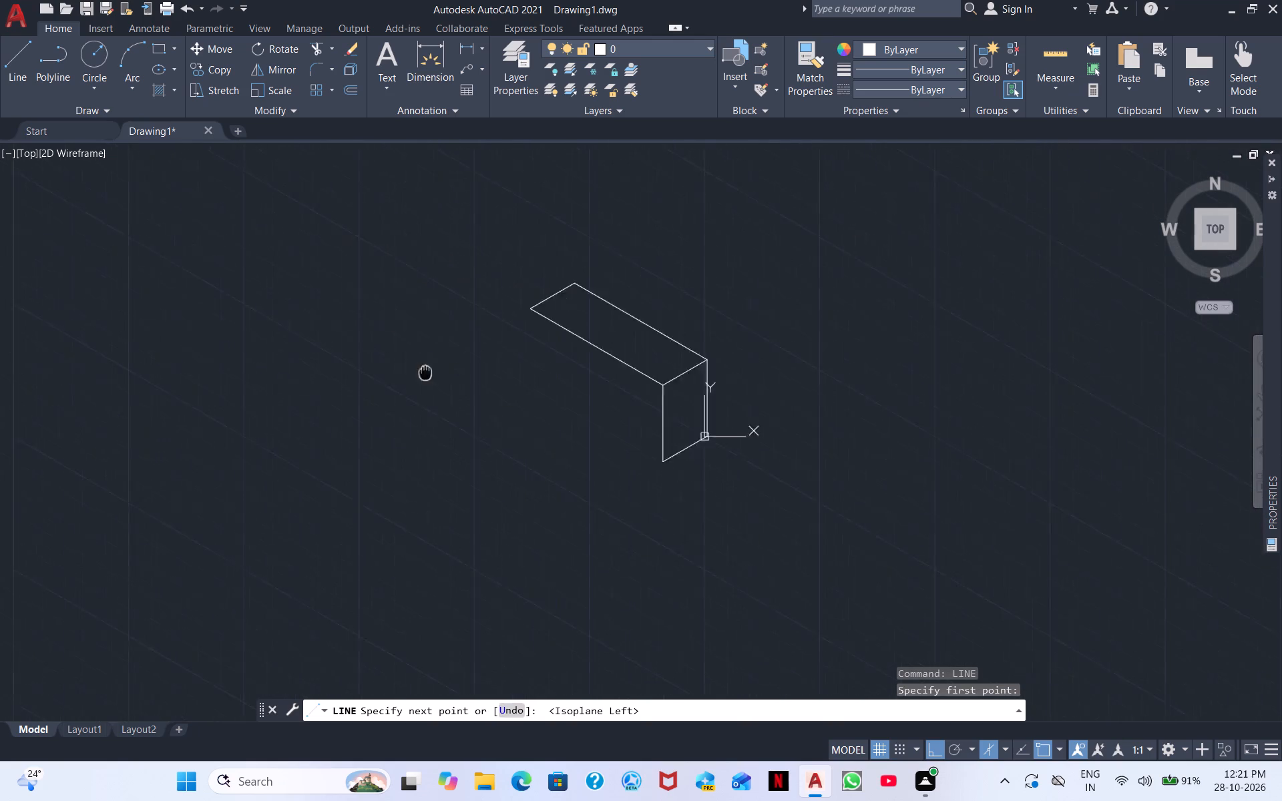
middle_click_drag(425, 372, 481, 437)
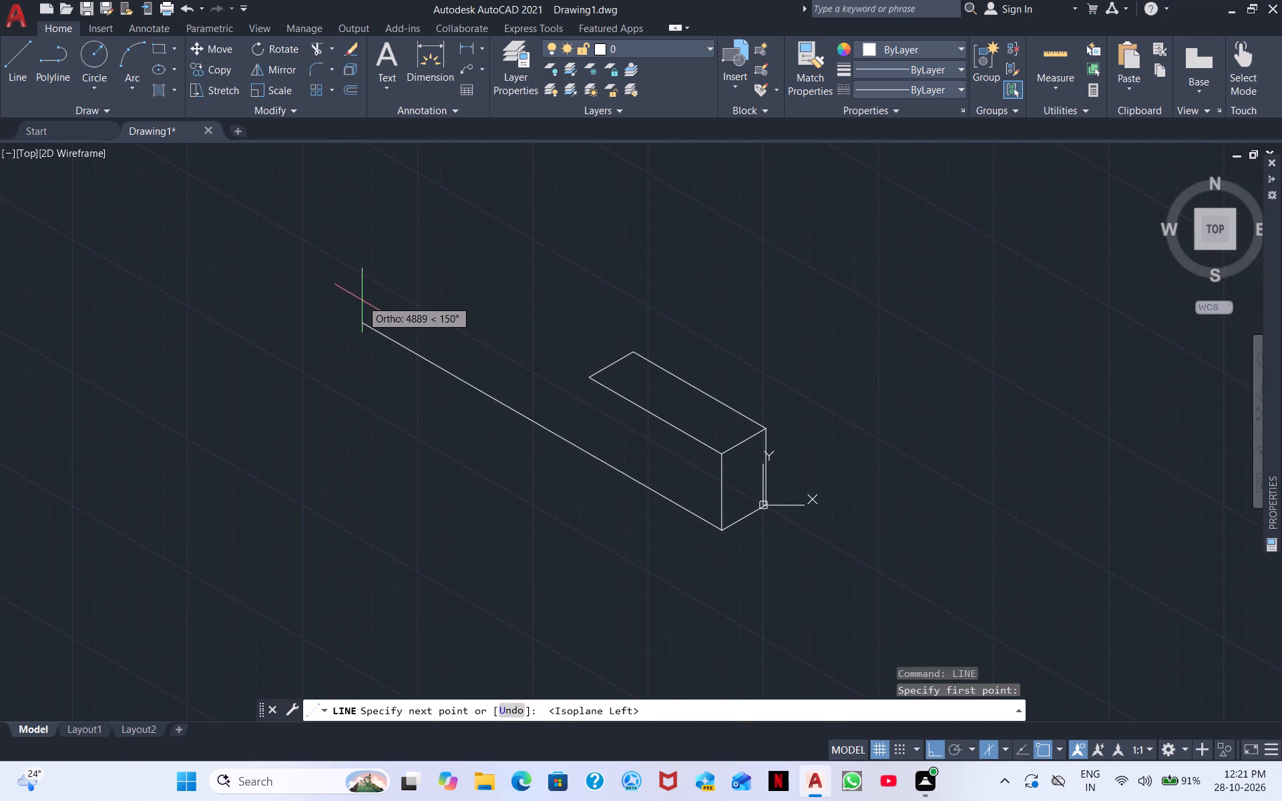
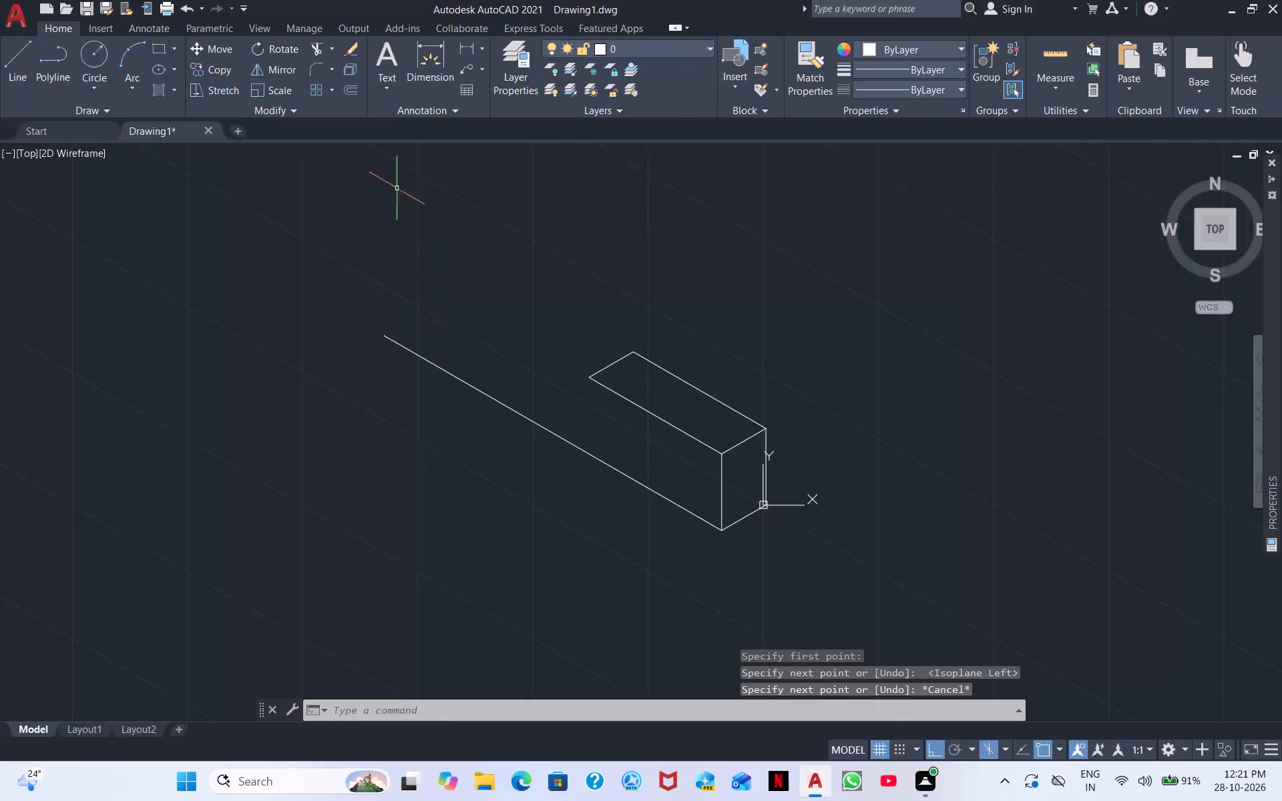
Draw a vertical line down from the outer far end of the top face's front long edge, crossing past the long bottom edge.
left_click(11, 65)
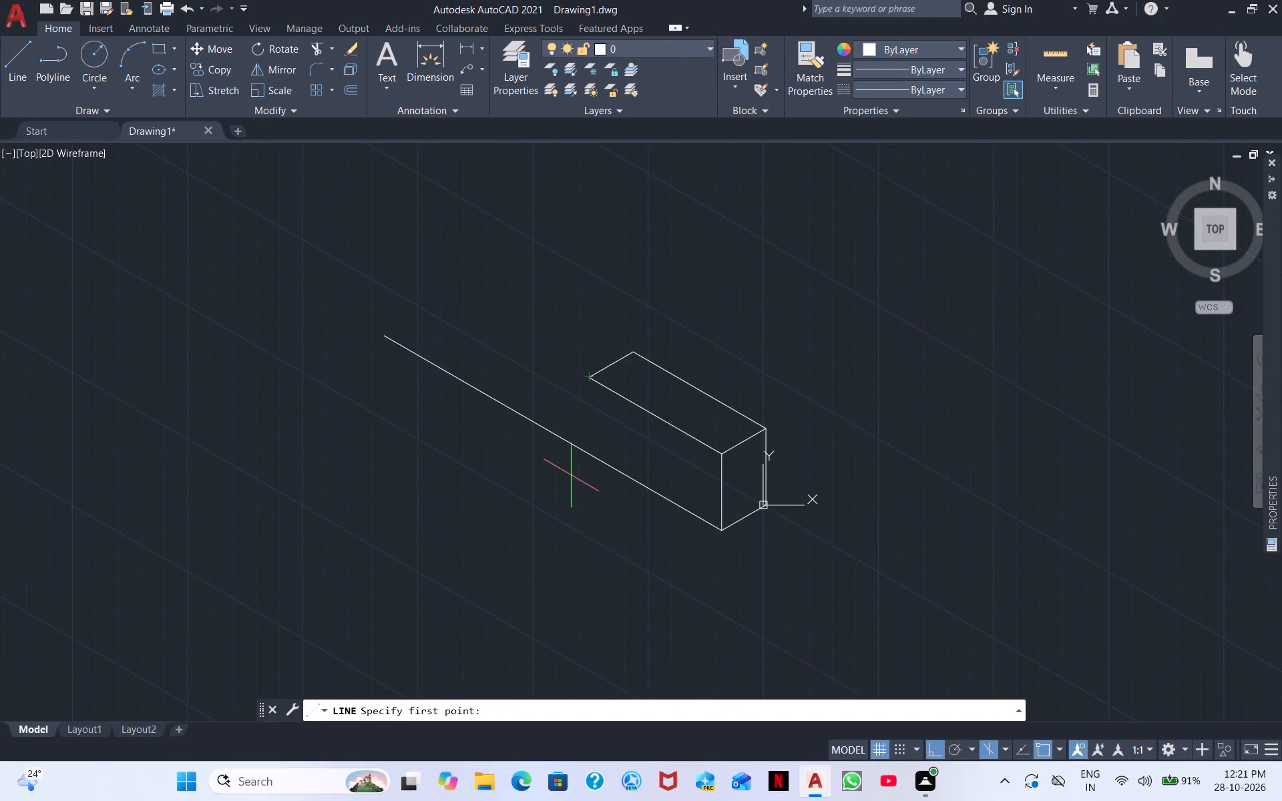
scroll(601, 386, "up", 3)
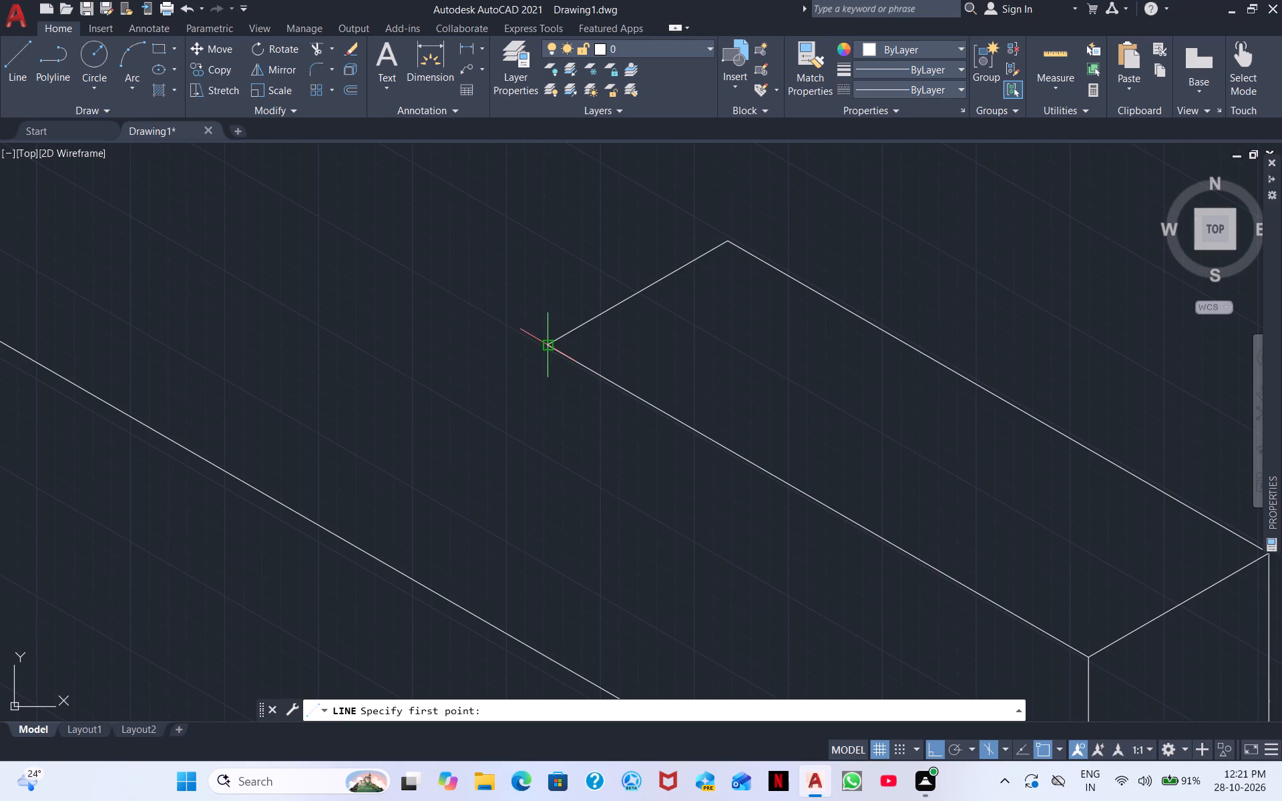
left_click(551, 347)
scroll(518, 626, "down", 3)
middle_click_drag(517, 630, 515, 636)
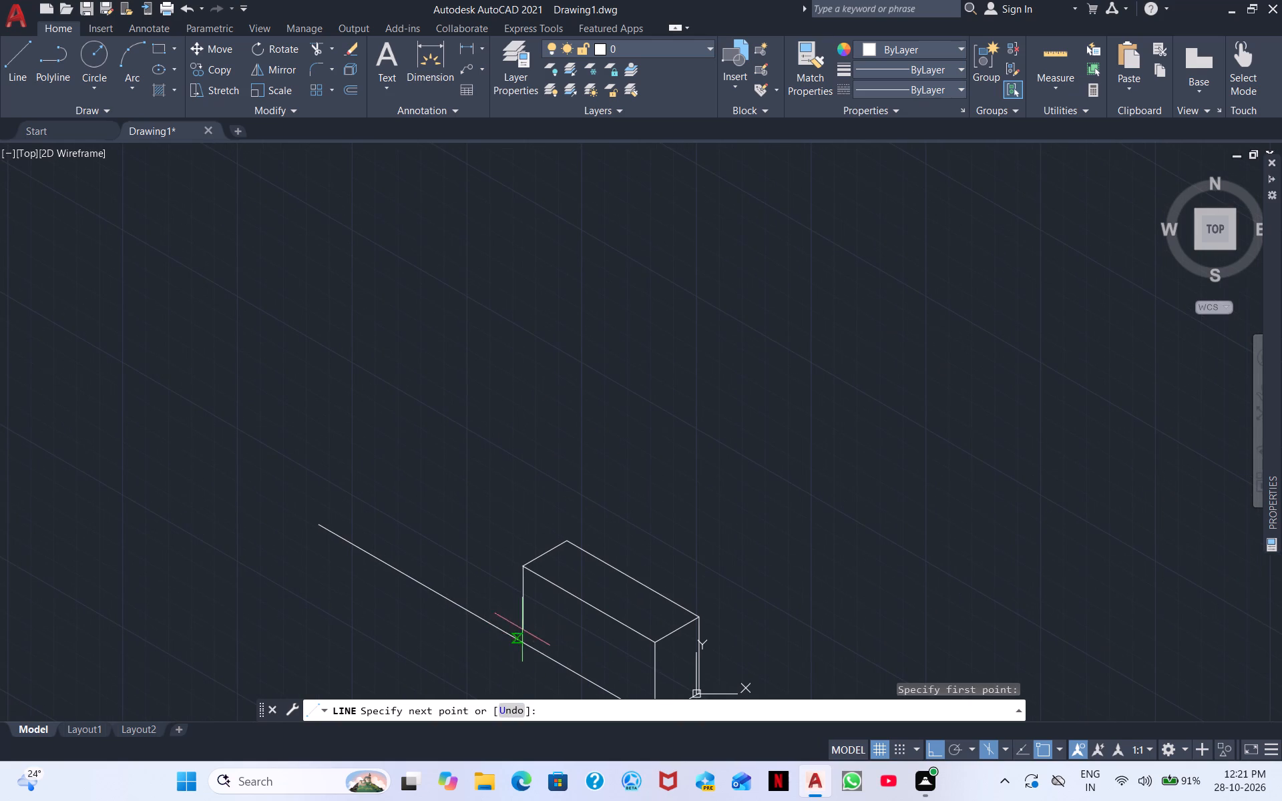
left_click(517, 676)
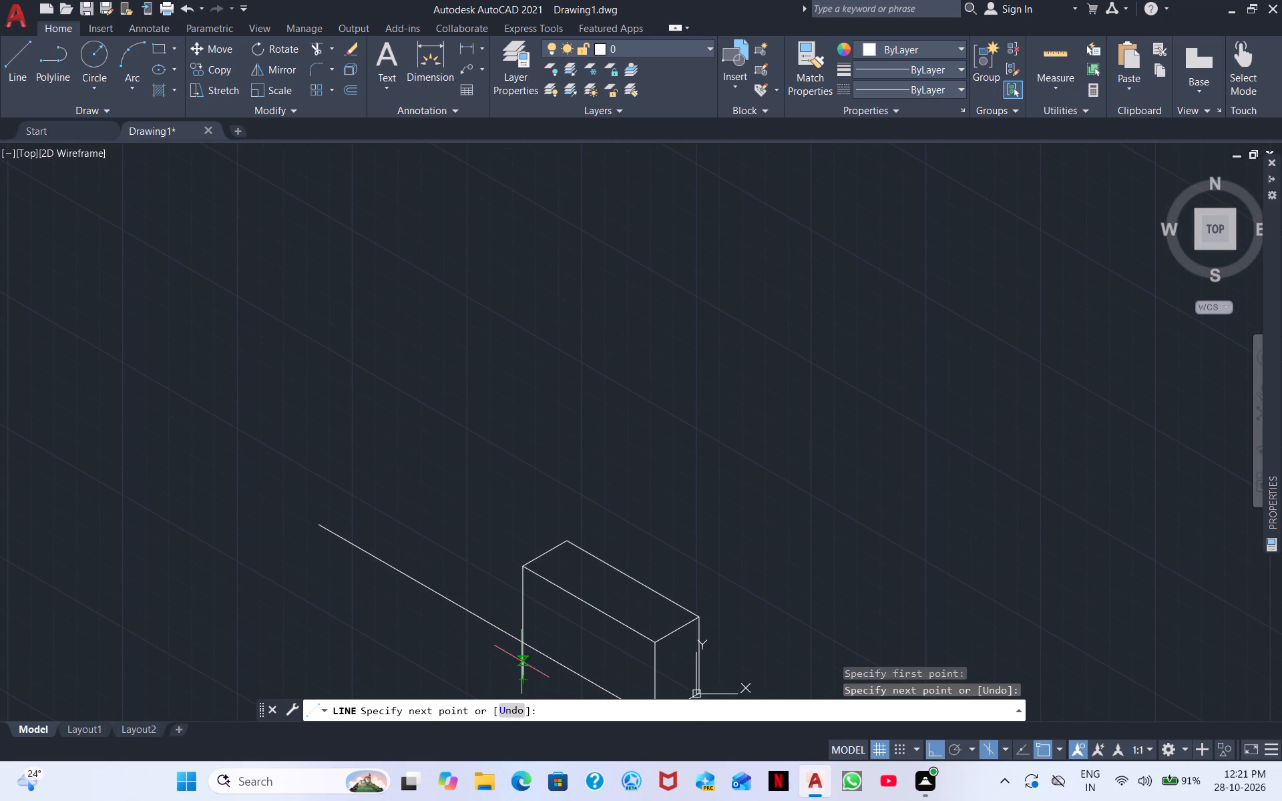
key("Escape")
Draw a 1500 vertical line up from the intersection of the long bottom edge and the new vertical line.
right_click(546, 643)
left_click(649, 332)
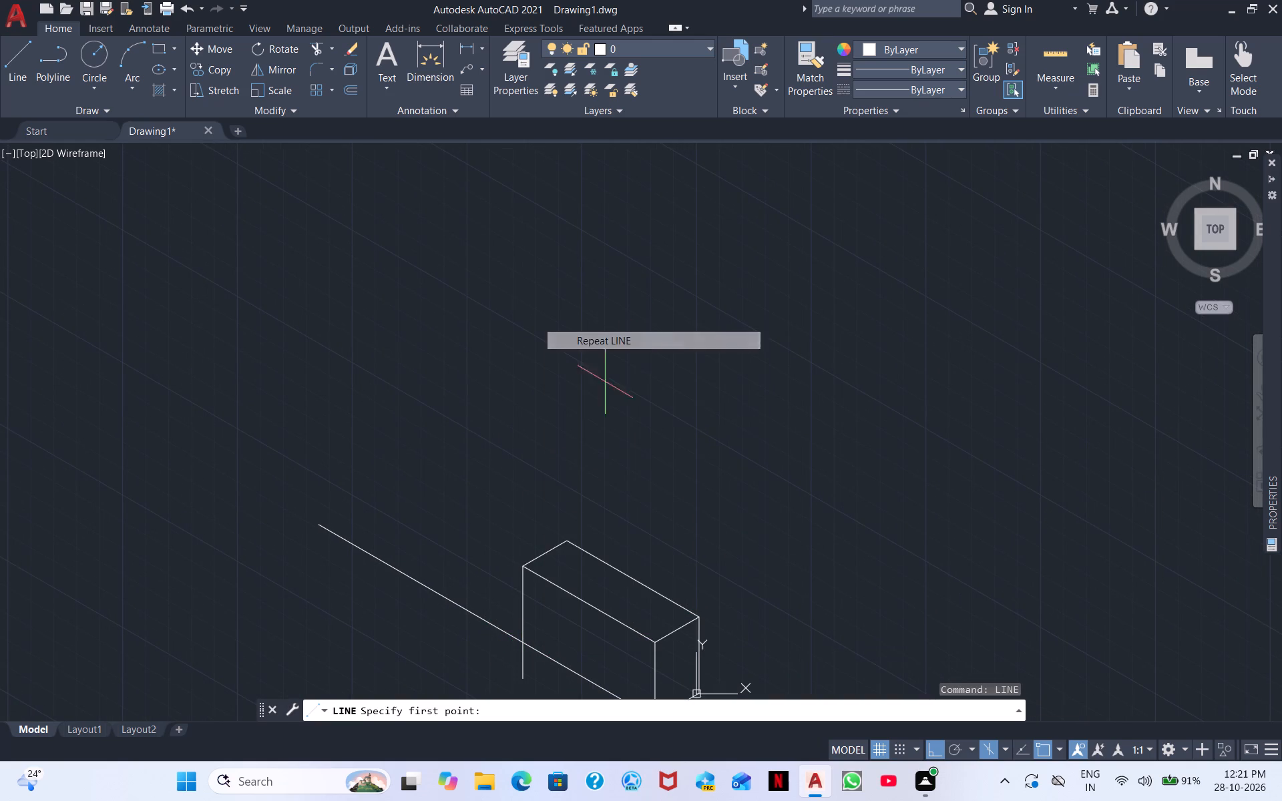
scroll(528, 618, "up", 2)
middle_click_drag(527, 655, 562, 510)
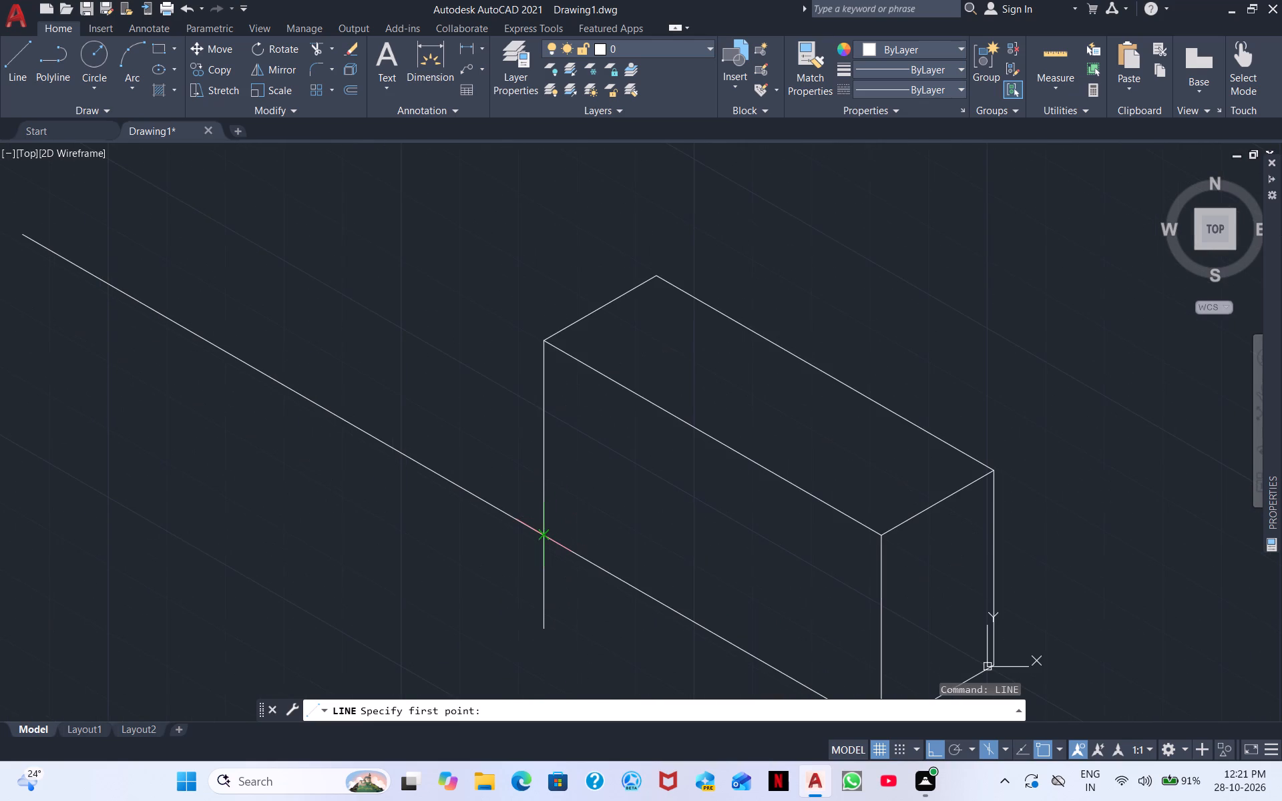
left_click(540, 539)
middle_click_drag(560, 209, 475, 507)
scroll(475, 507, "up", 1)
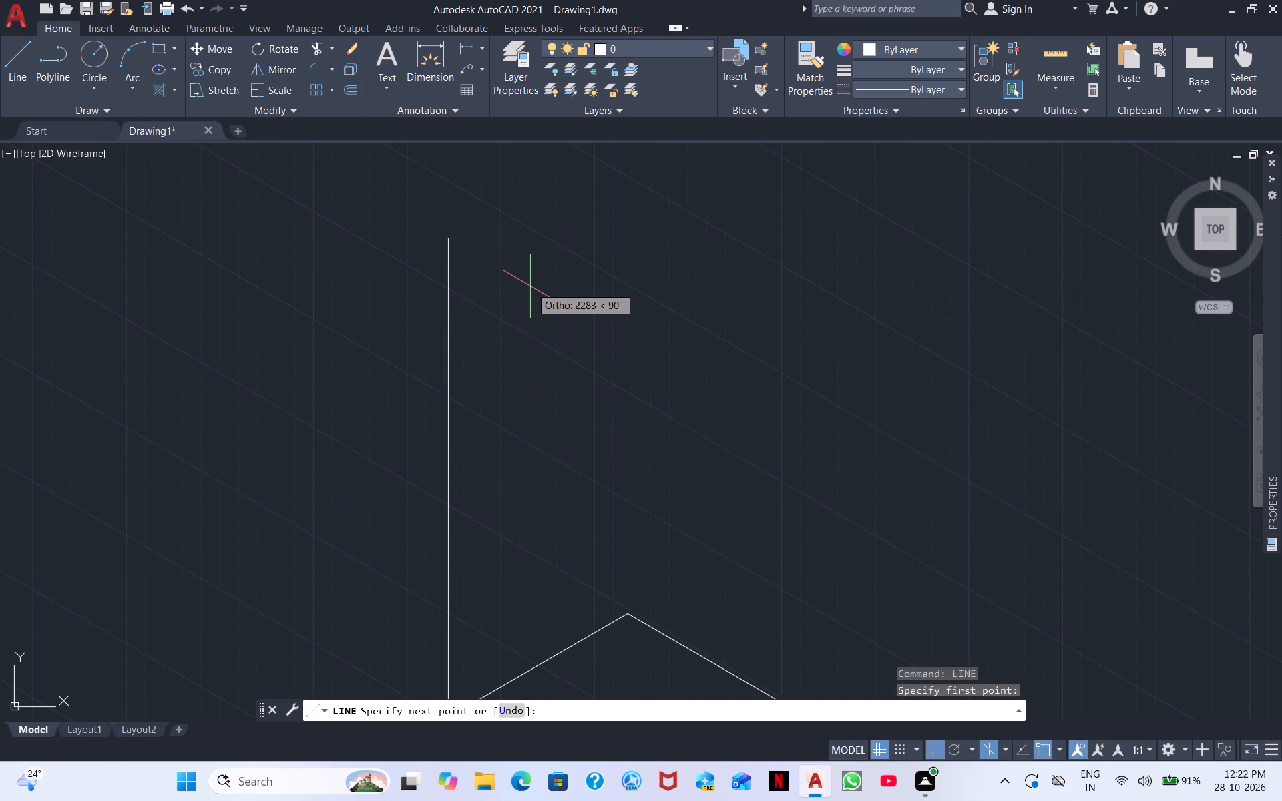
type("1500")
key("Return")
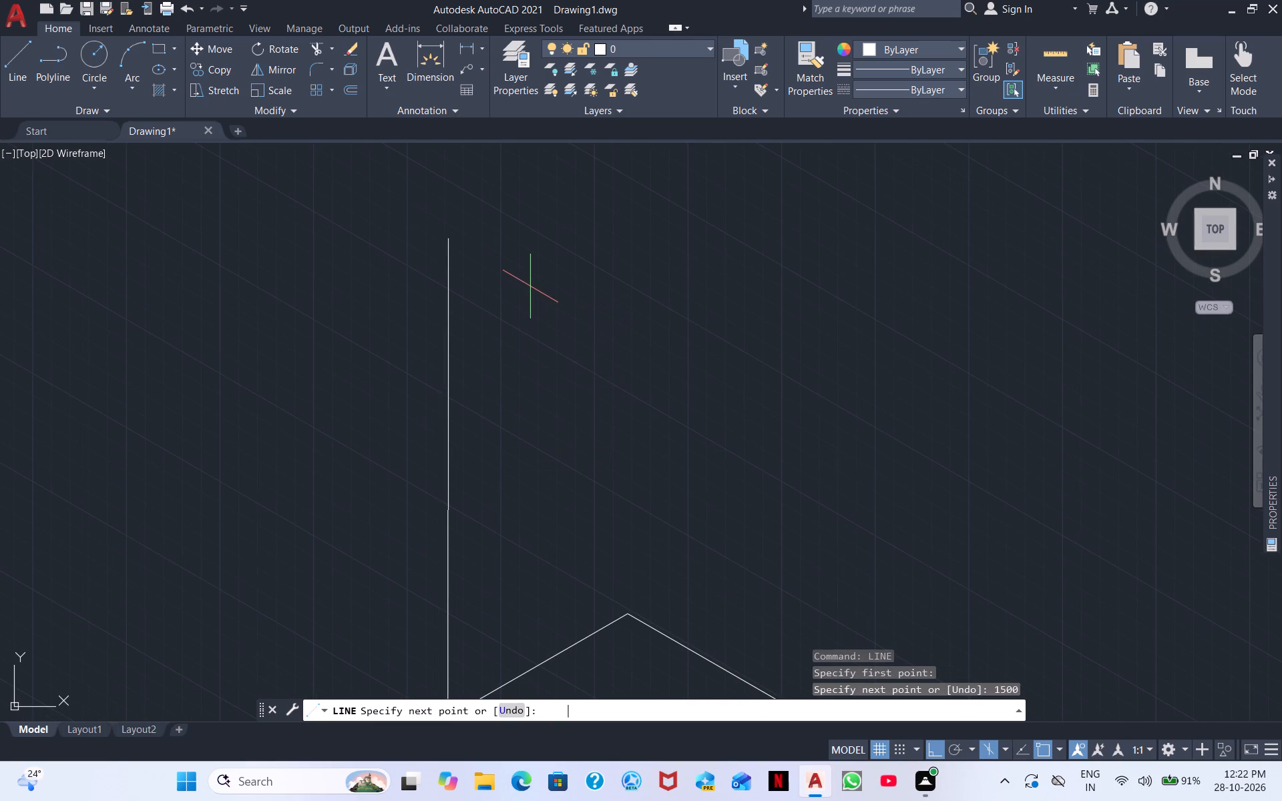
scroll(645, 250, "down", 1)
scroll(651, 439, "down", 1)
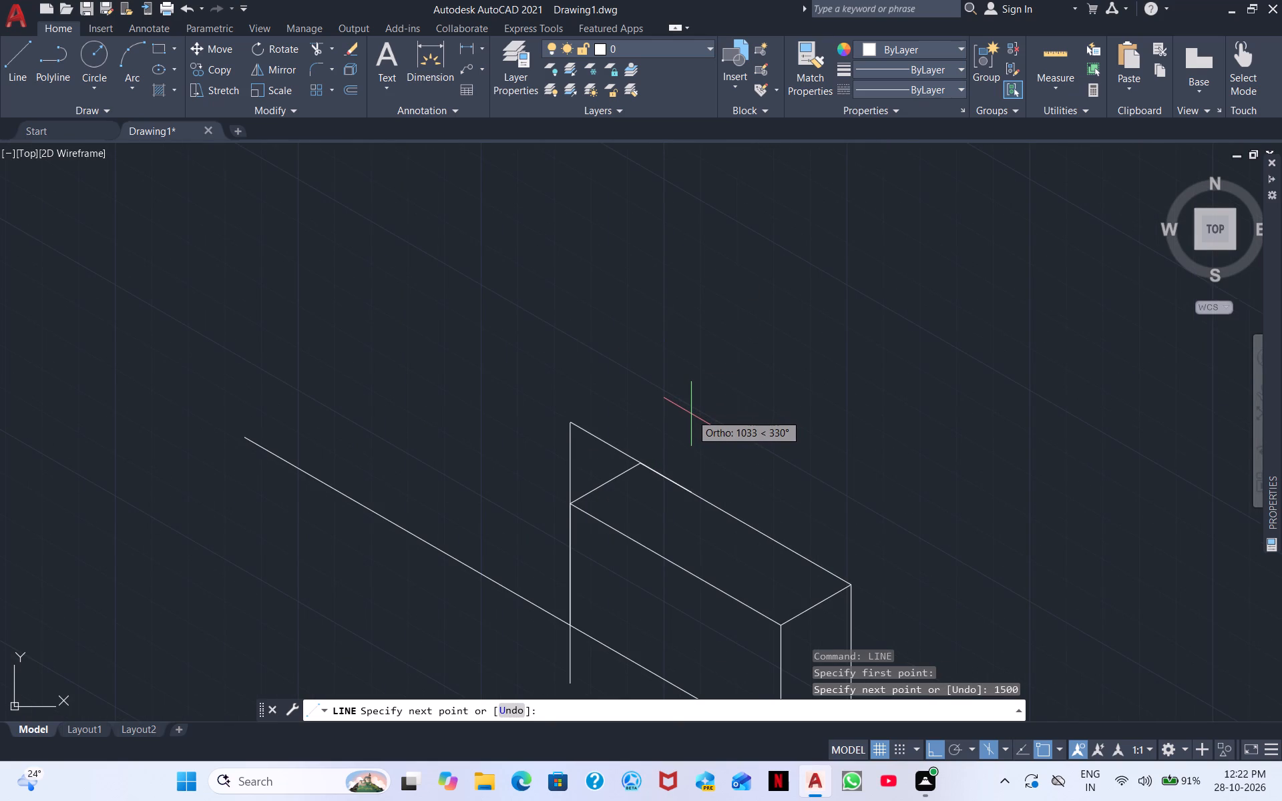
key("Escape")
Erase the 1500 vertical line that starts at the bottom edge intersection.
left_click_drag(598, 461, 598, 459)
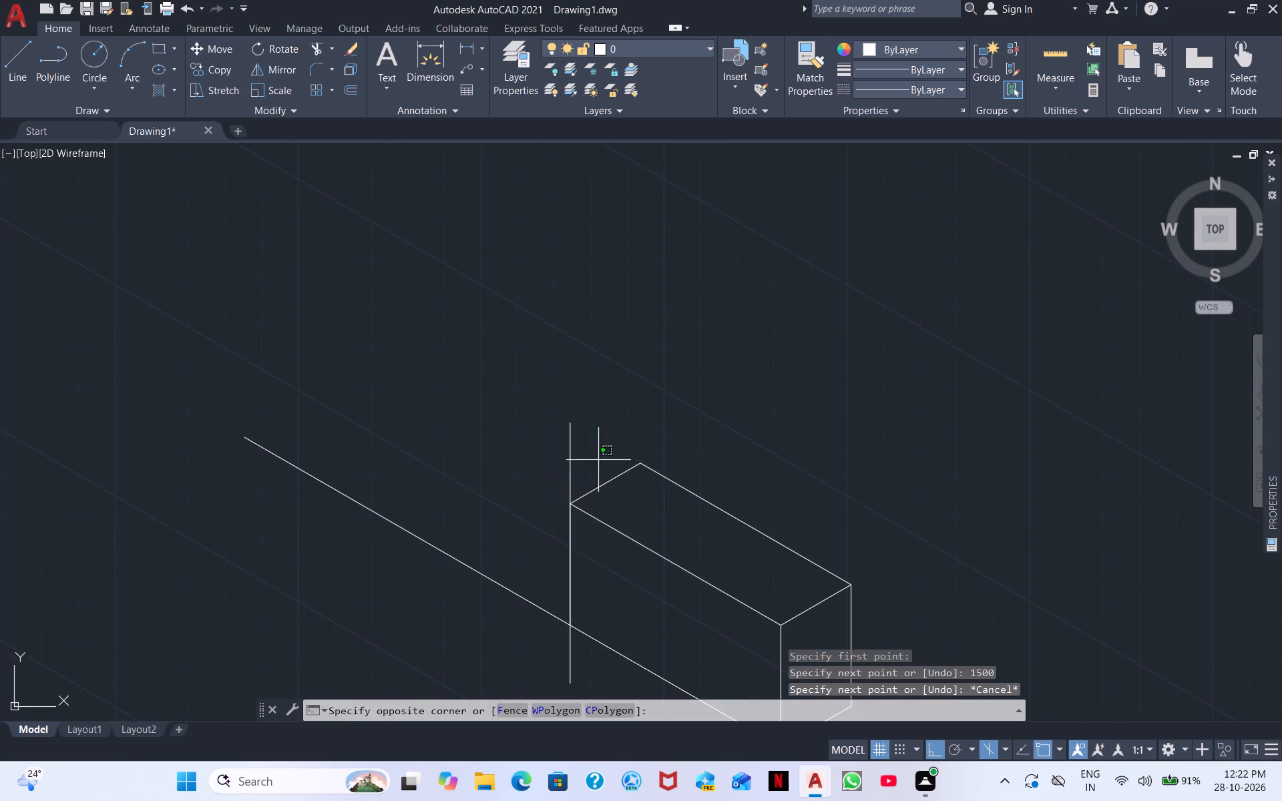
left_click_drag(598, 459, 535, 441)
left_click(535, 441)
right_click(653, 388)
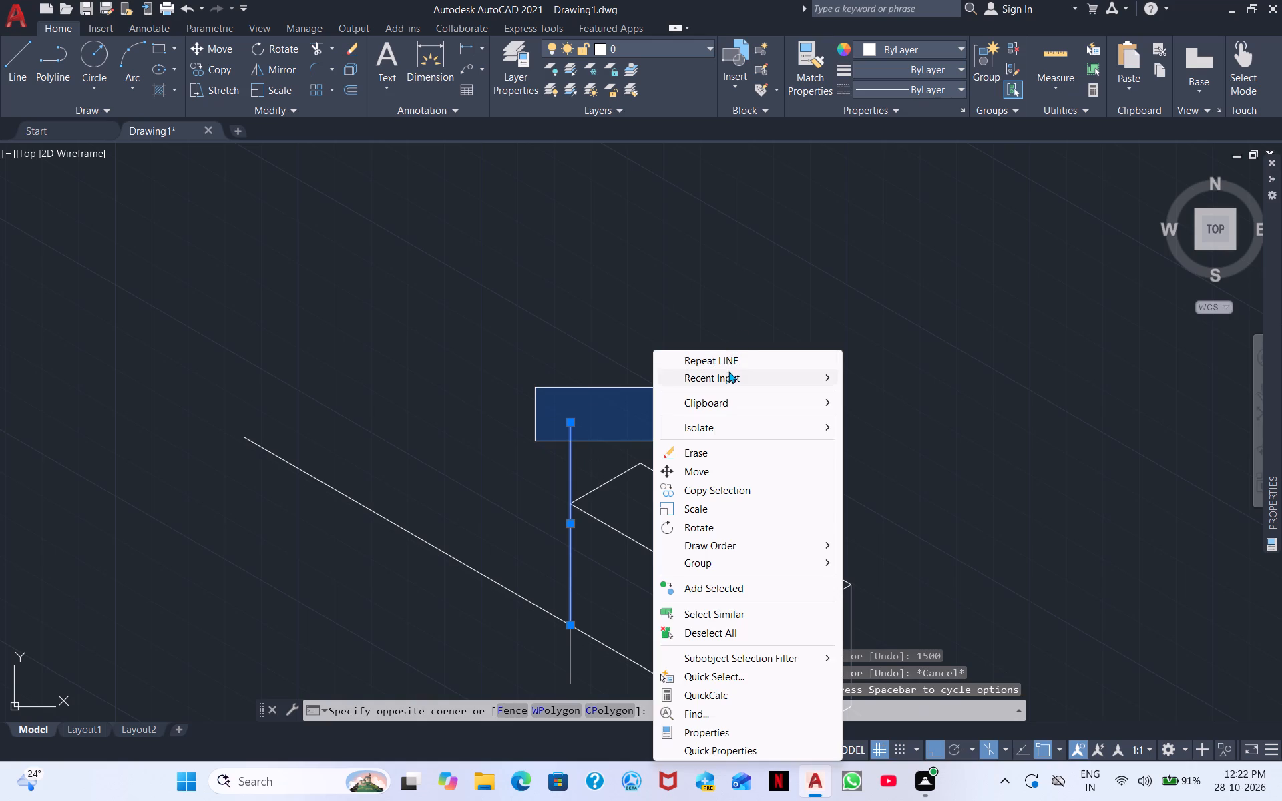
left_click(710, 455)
Draw a 1500 line straight up from the box top's far outer corner, continuing with an 1800 line at 330°.
right_click(628, 404)
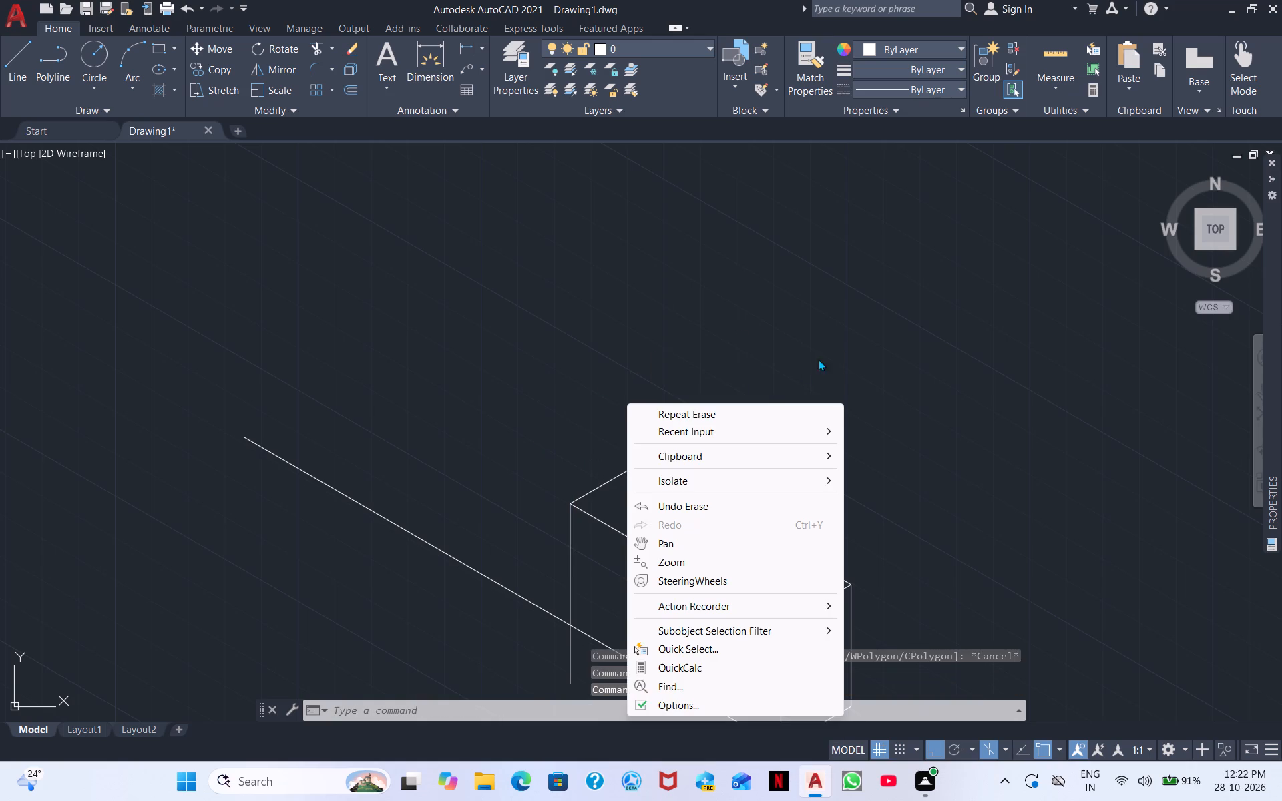
left_click(717, 429)
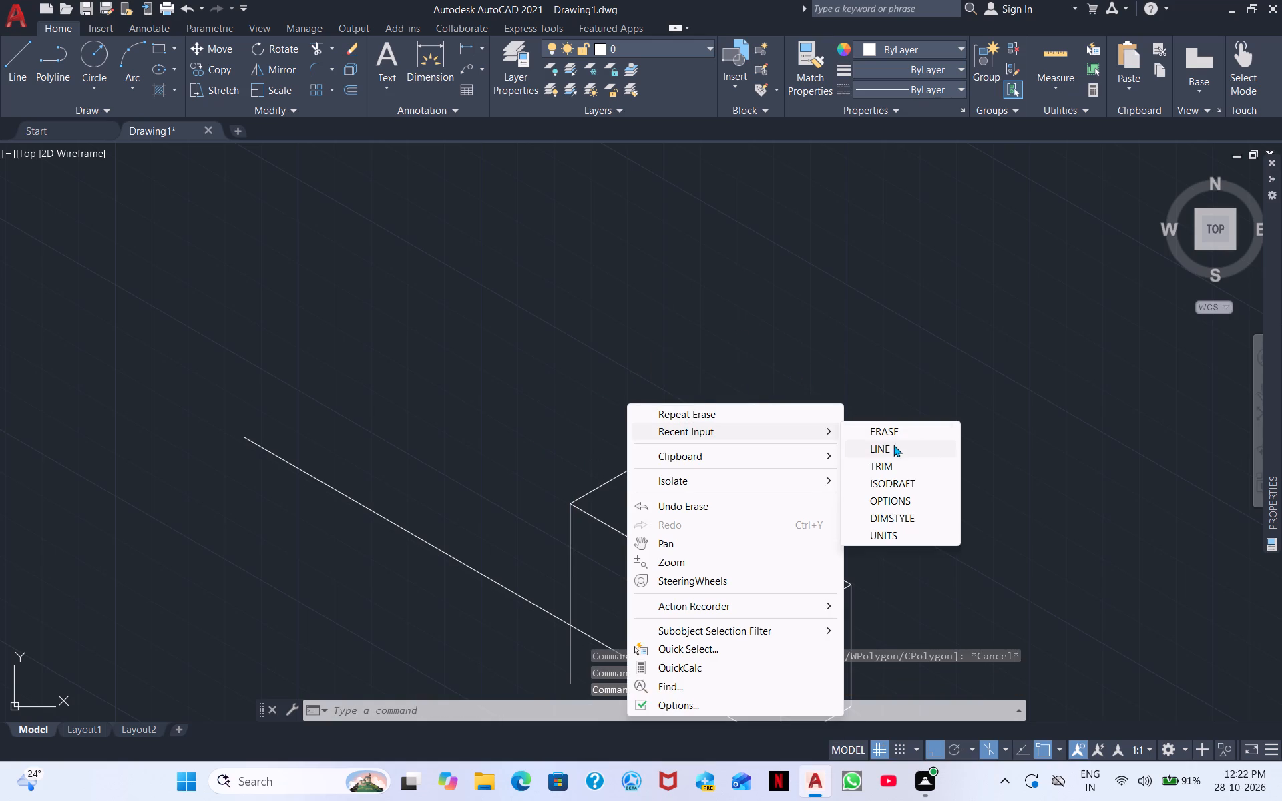
left_click(891, 445)
left_click(570, 505)
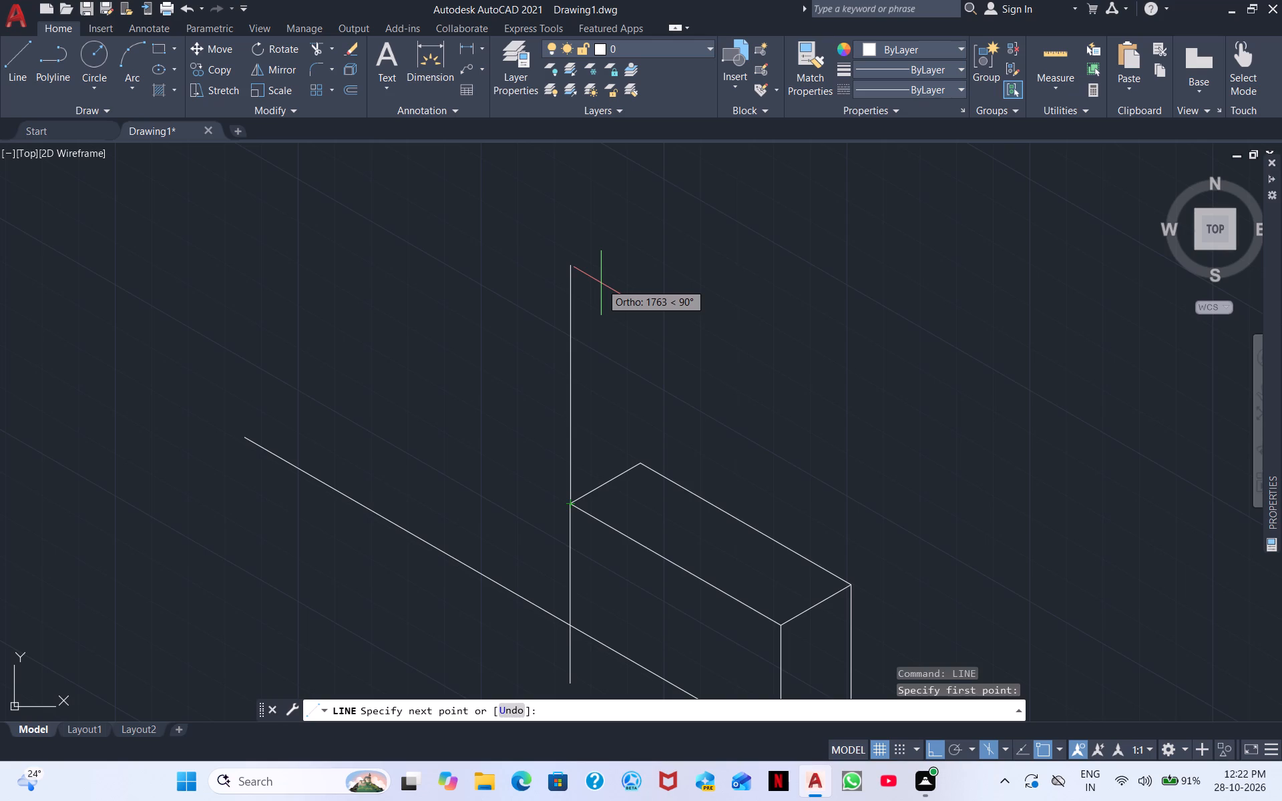
type("1500")
key("Return")
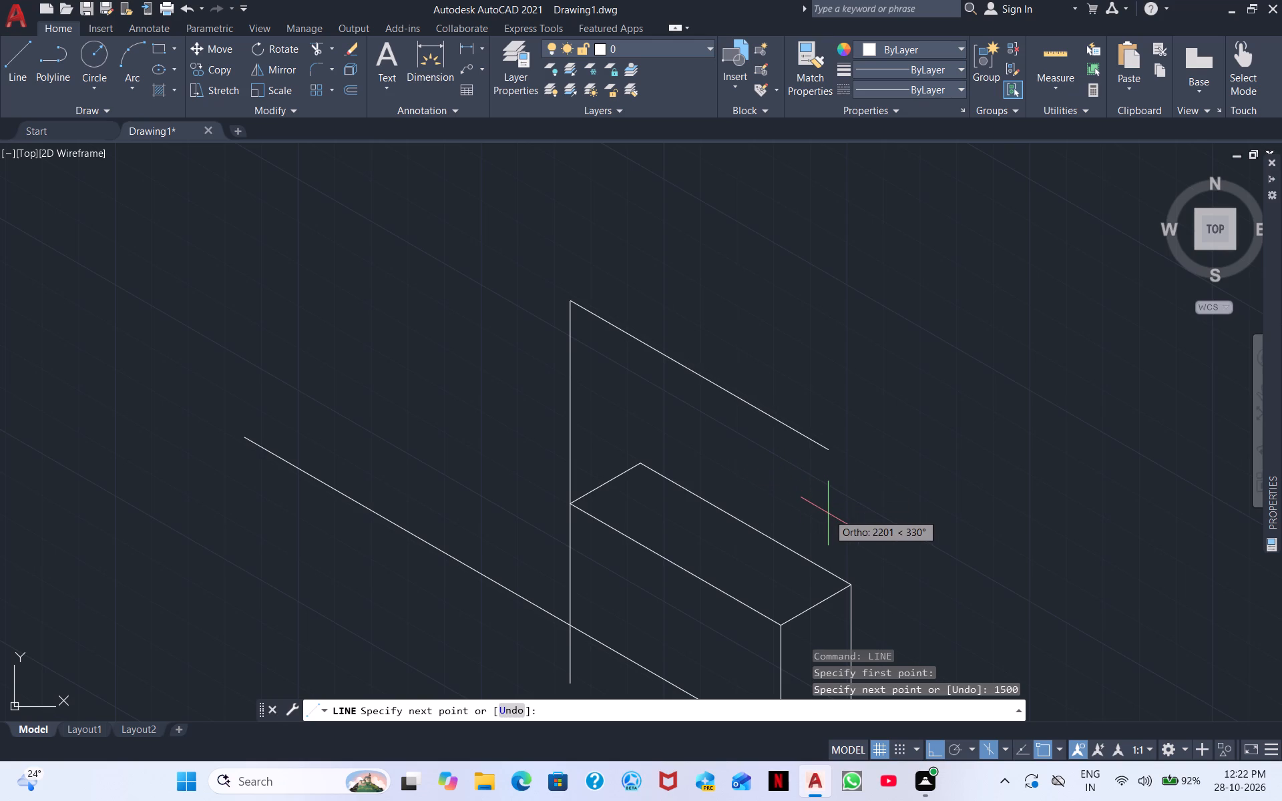
type("1800")
key("Return")
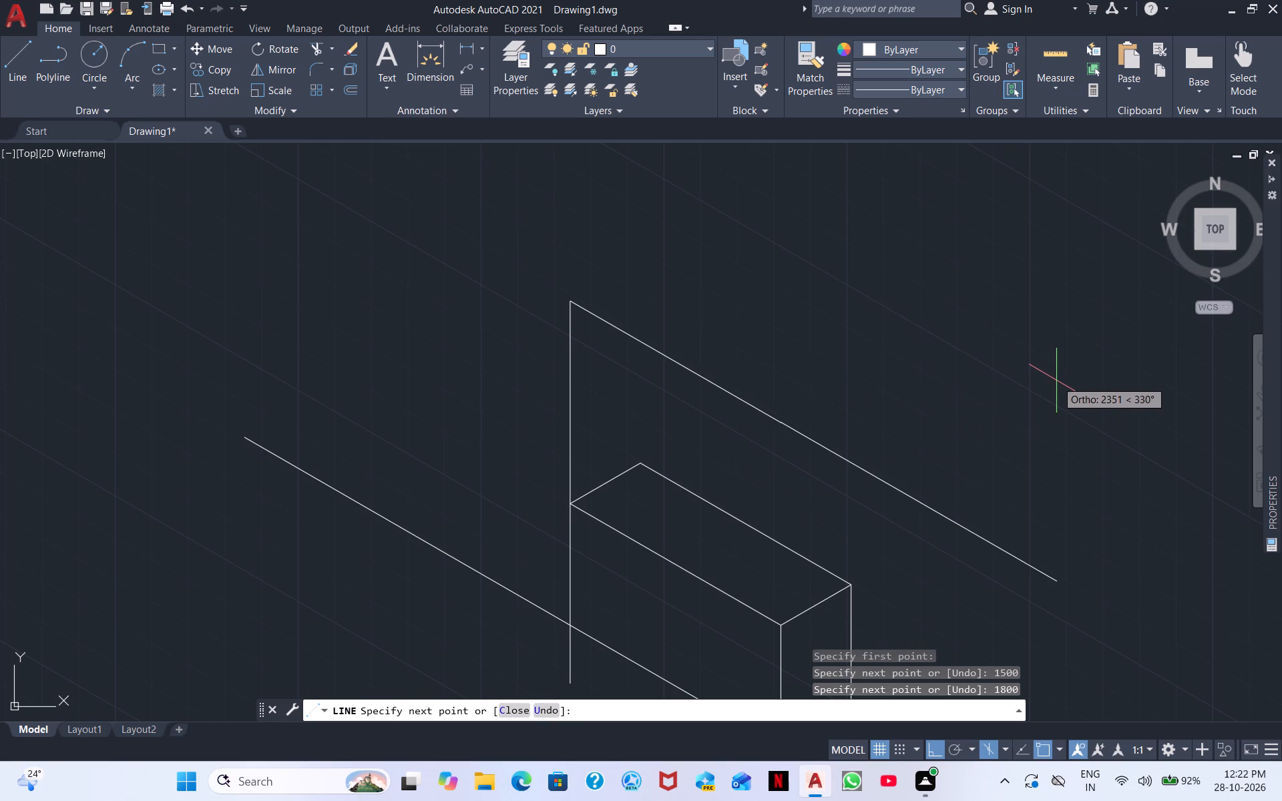
Continue the line 1200 at 30° in the top isoplane to form the upper face's short edge.
key("F5")
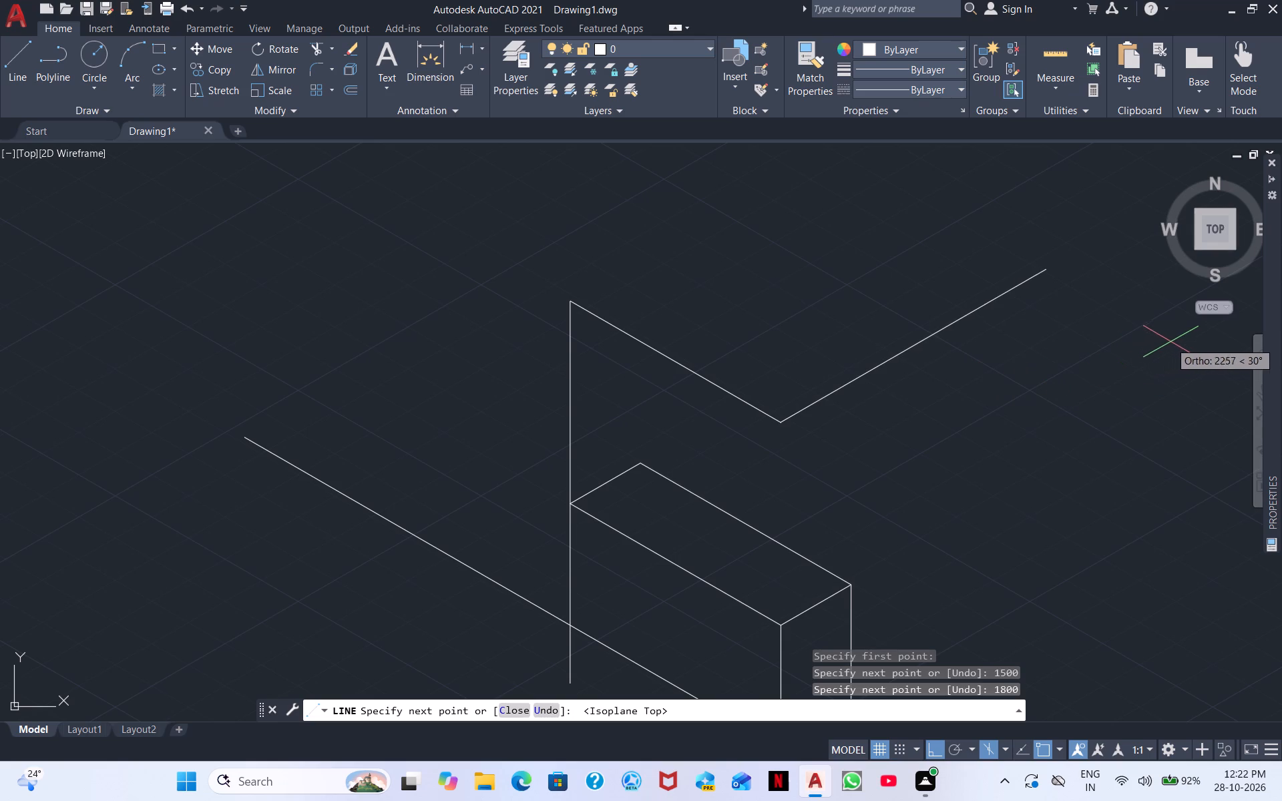
middle_click_drag(1209, 305, 964, 378)
scroll(964, 378, "down", 1)
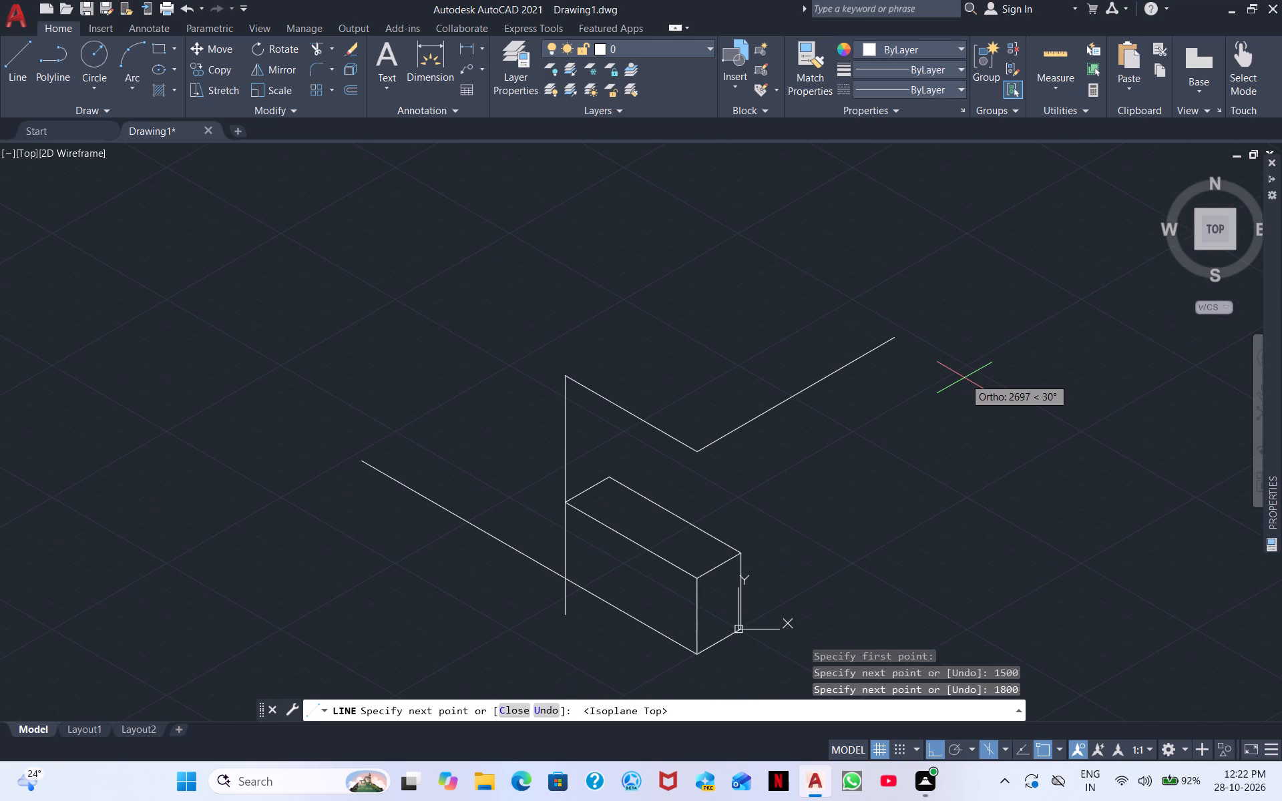
type("1200")
key("Return")
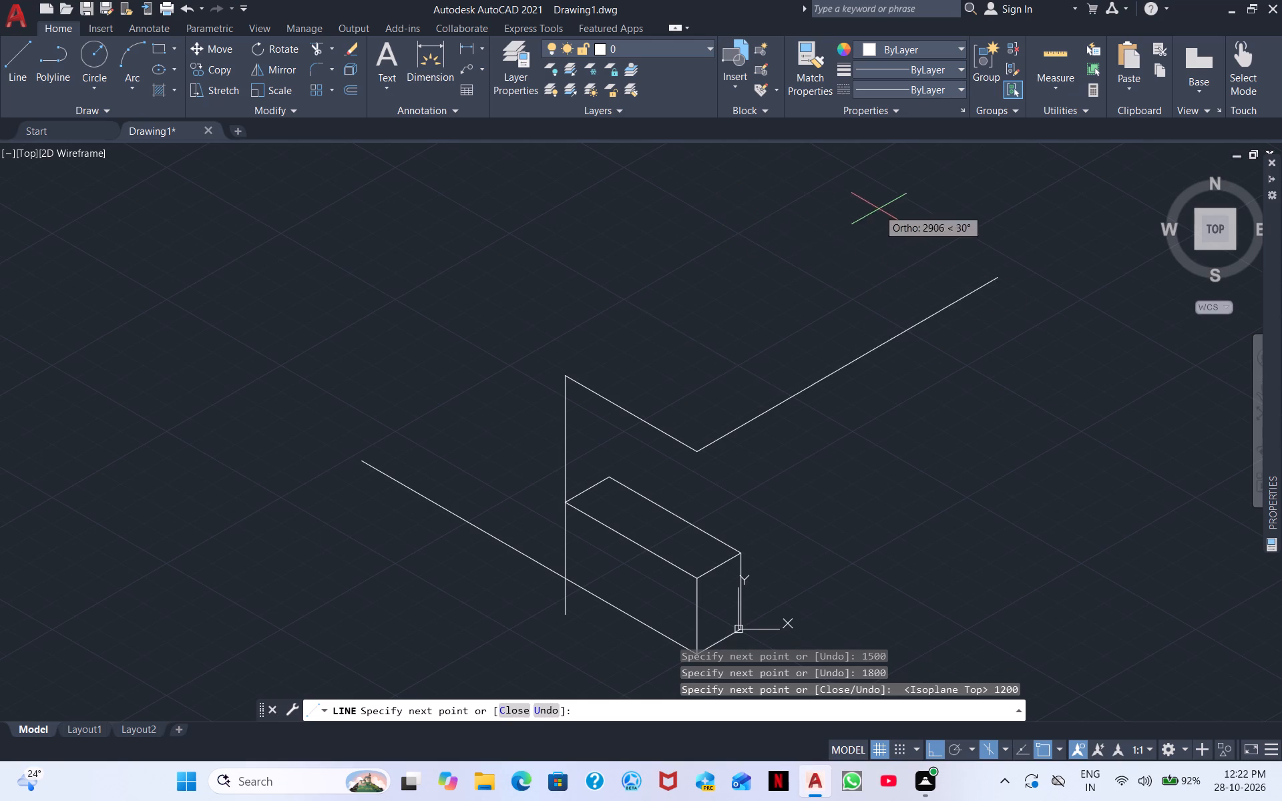
Continue the upper face's back edge at 150°, extending it beyond the 1800 length of the front edge.
scroll(919, 202, "down", 2)
scroll(903, 212, "up", 2)
scroll(752, 210, "up", 5)
scroll(730, 225, "down", 3)
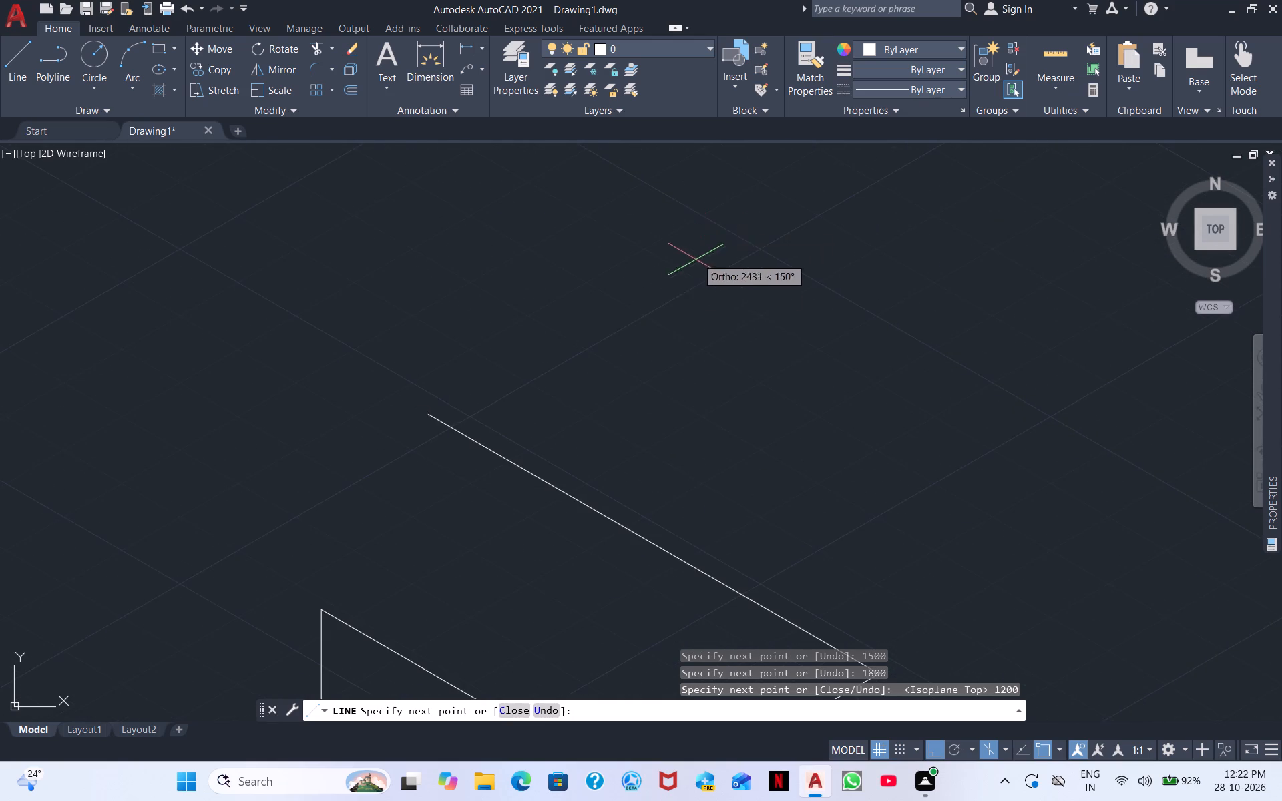
scroll(708, 320, "down", 2)
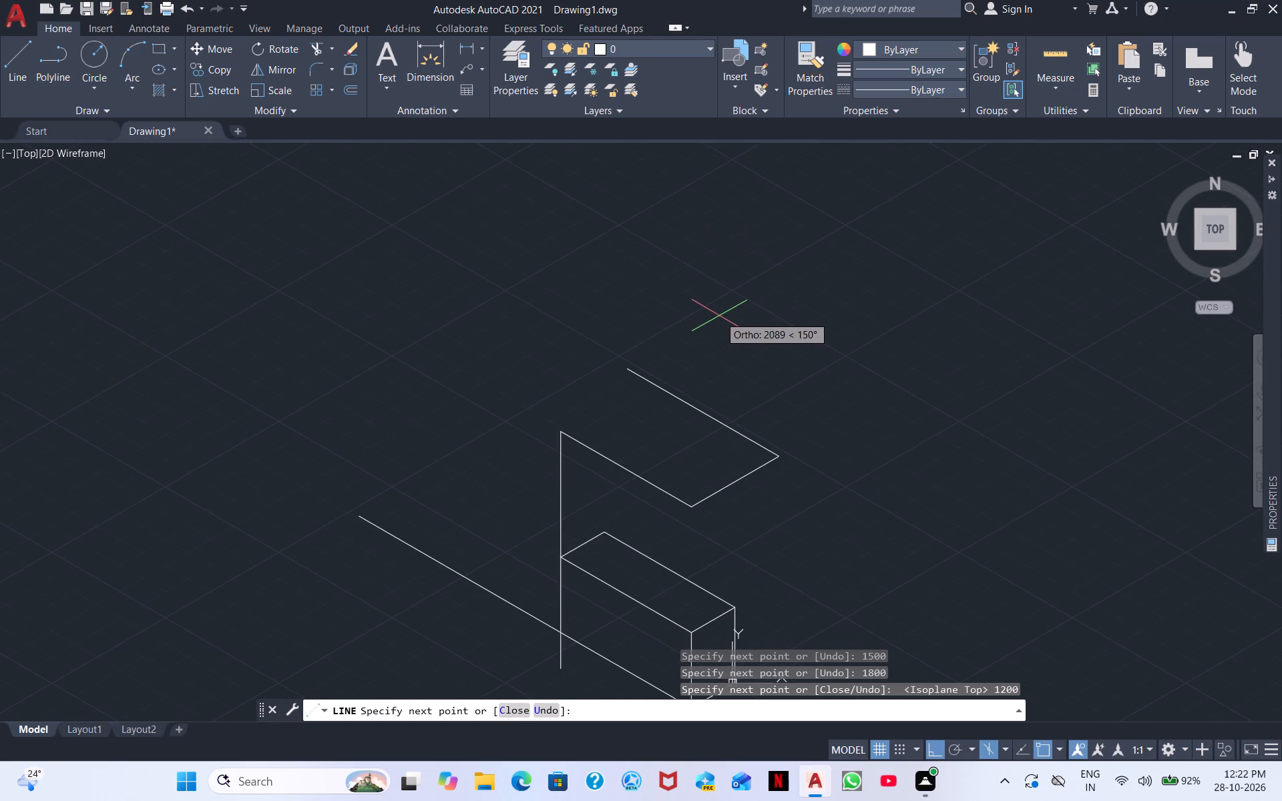
scroll(720, 318, "down", 1)
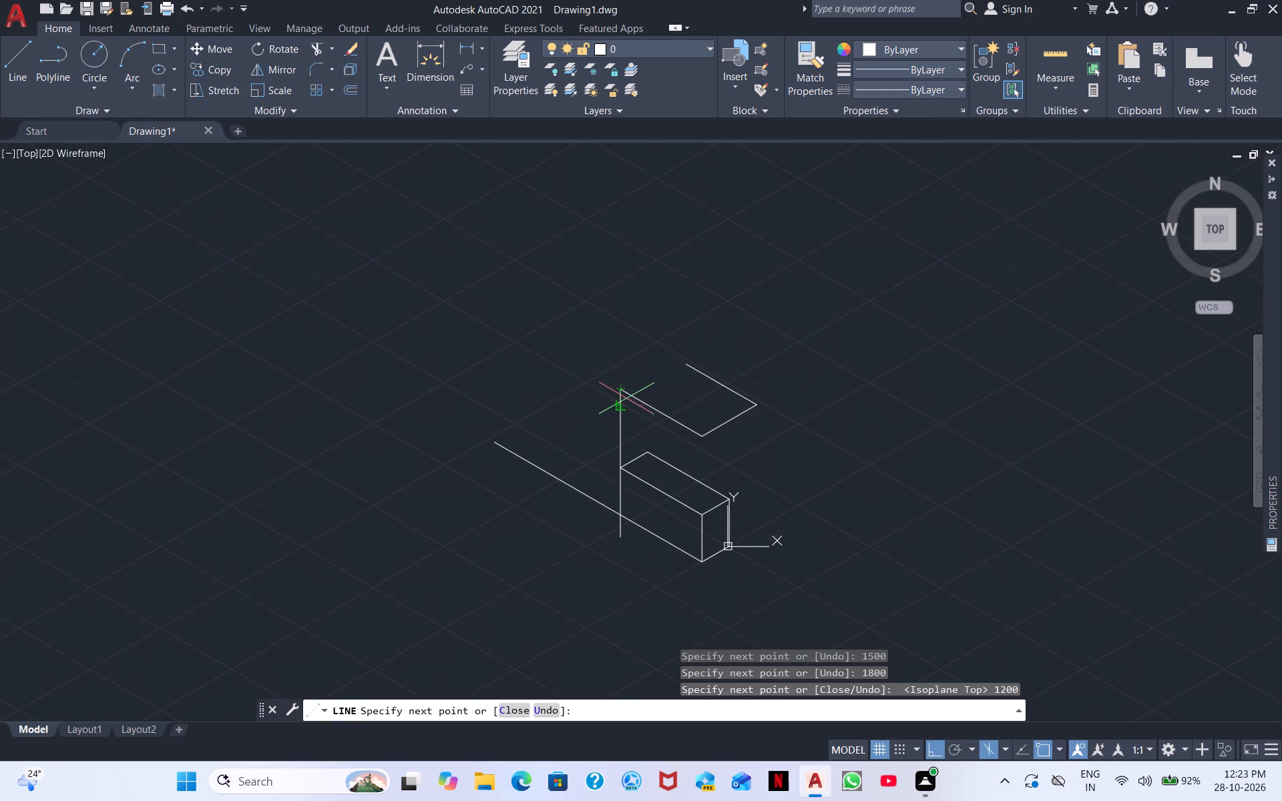
scroll(628, 403, "up", 3)
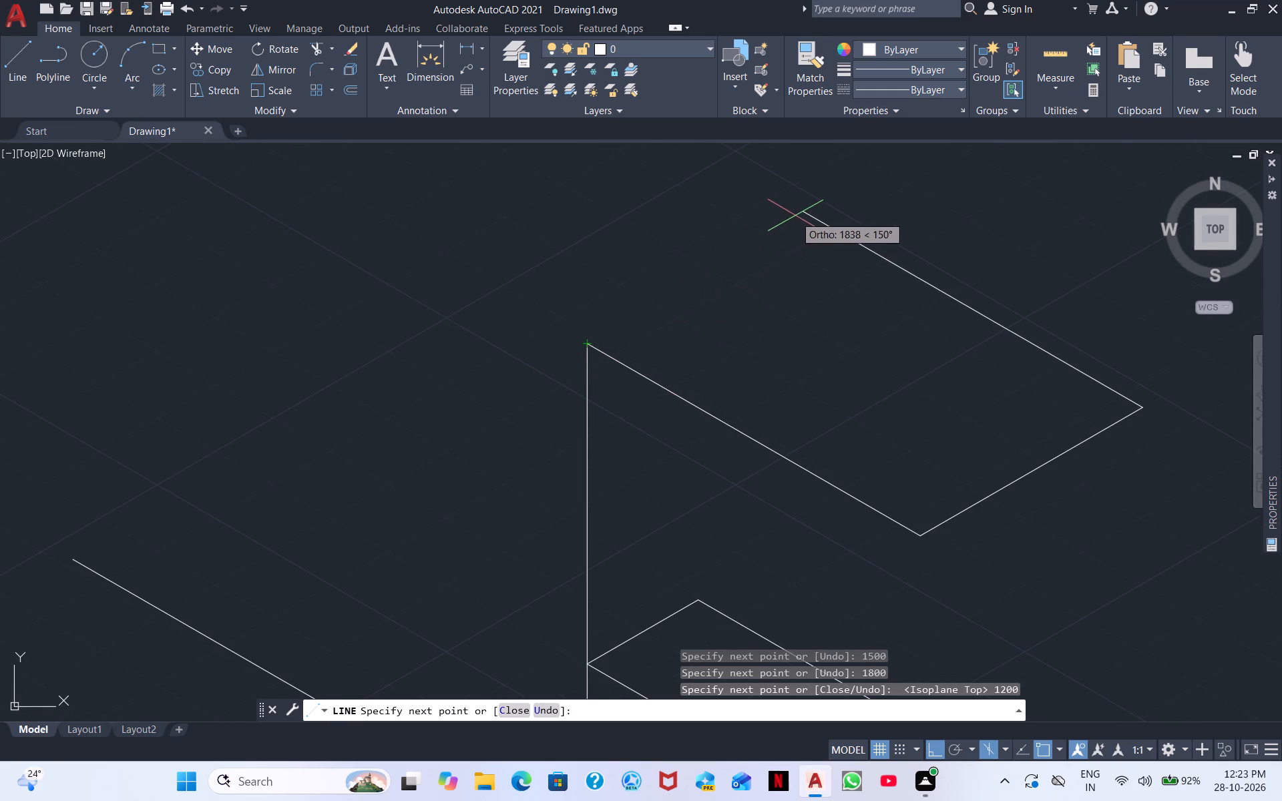
left_click(670, 156)
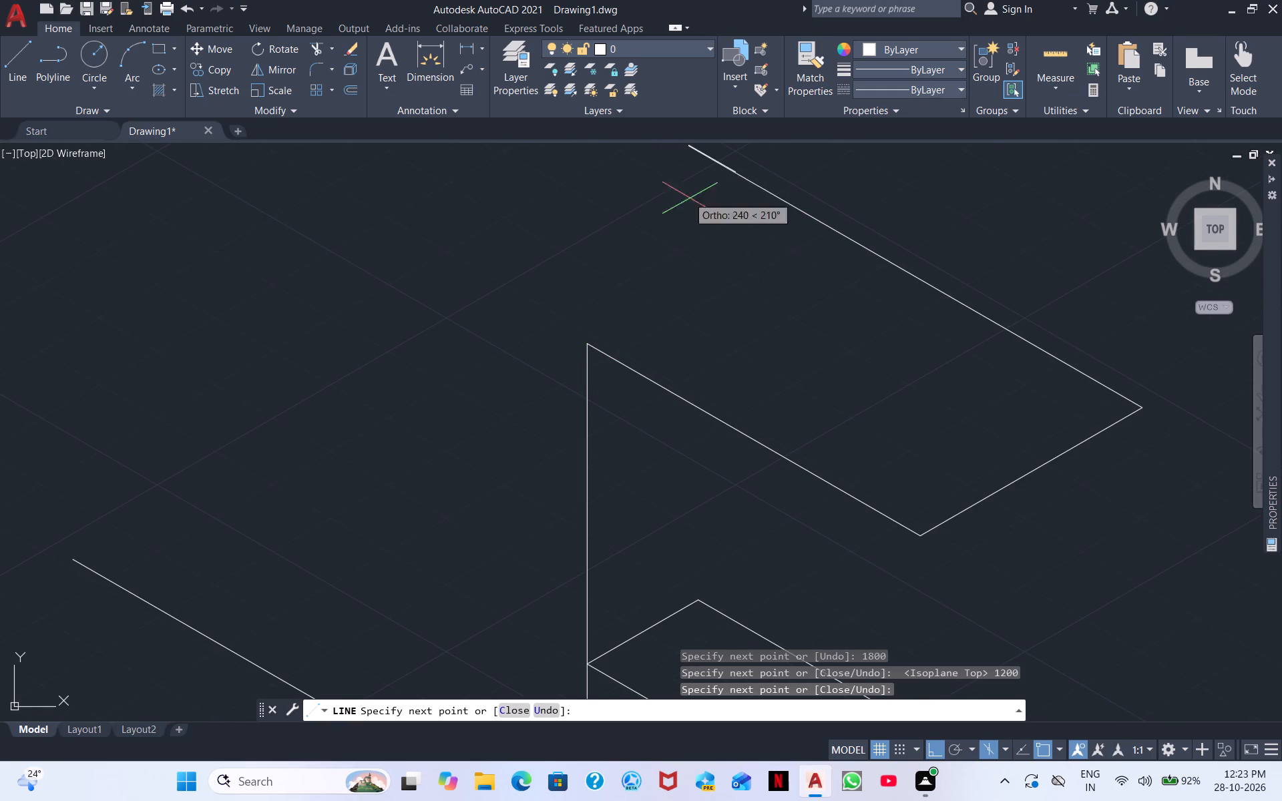
key("Escape")
Draw a line about 1815 long at 30° from the top of the 1500 vertical, crossing the upper face's back edge.
right_click(664, 322)
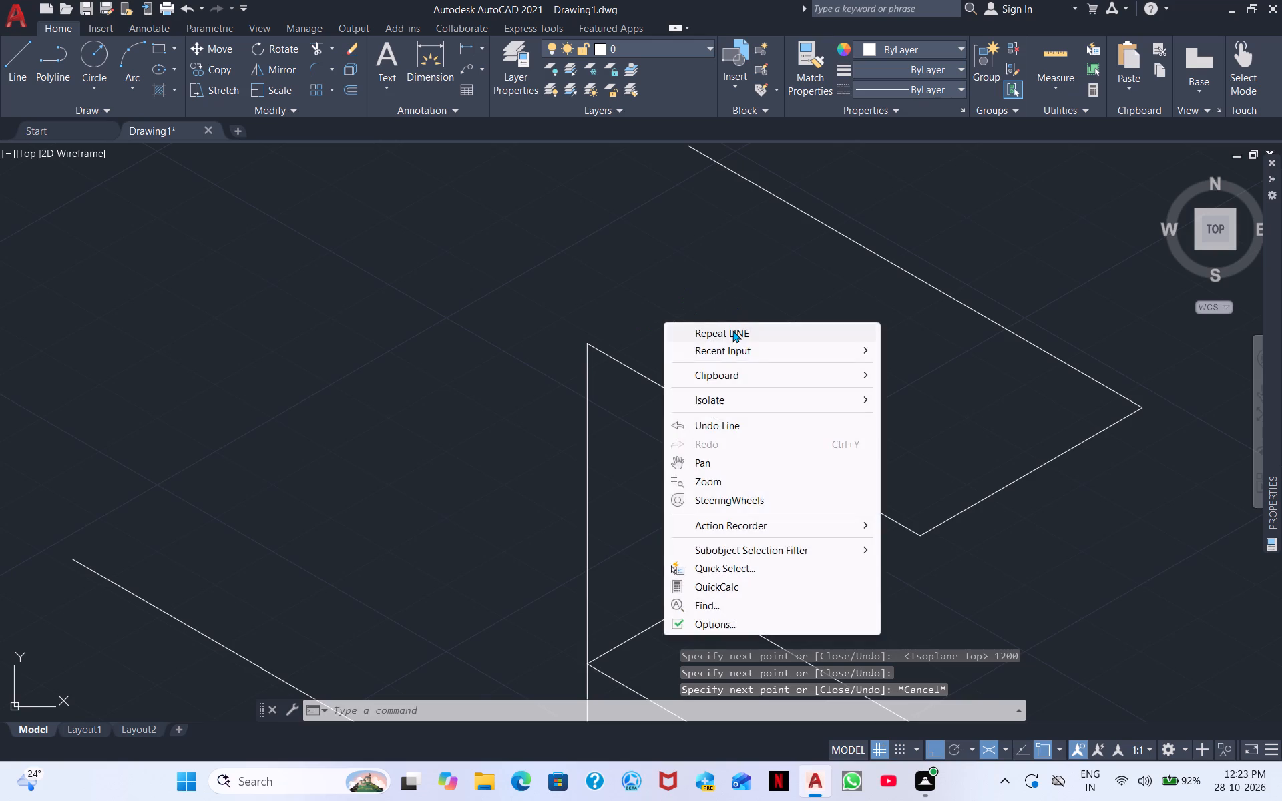
left_click(732, 330)
left_click(588, 346)
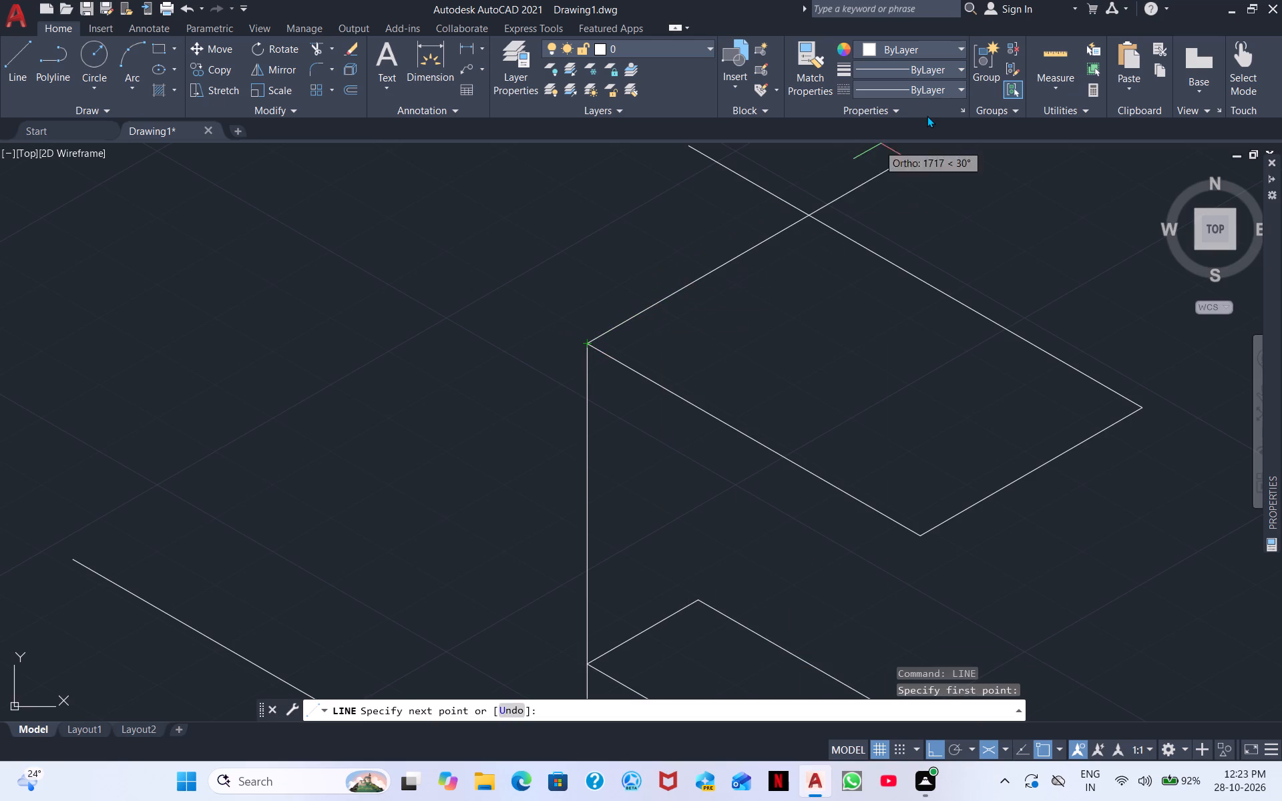
left_click(927, 115)
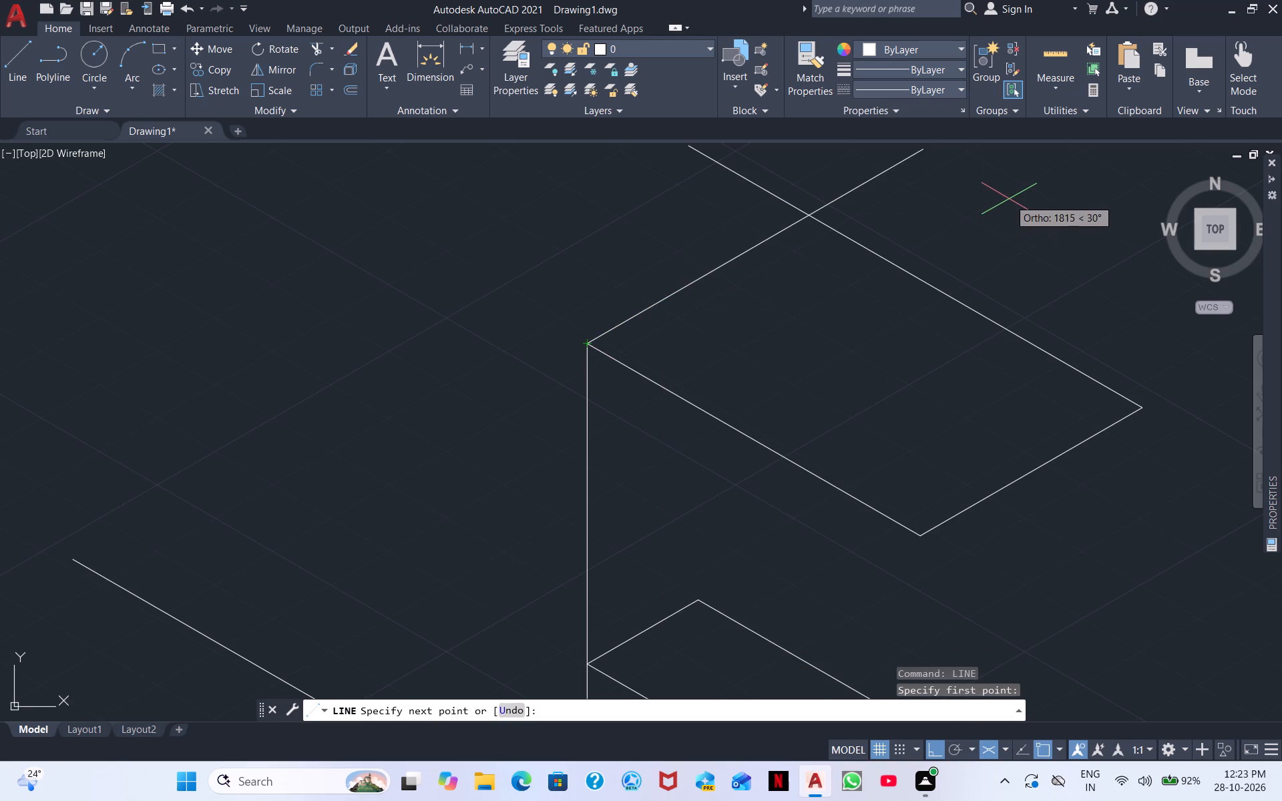
left_click(1009, 199)
scroll(932, 209, "down", 2)
key("Escape")
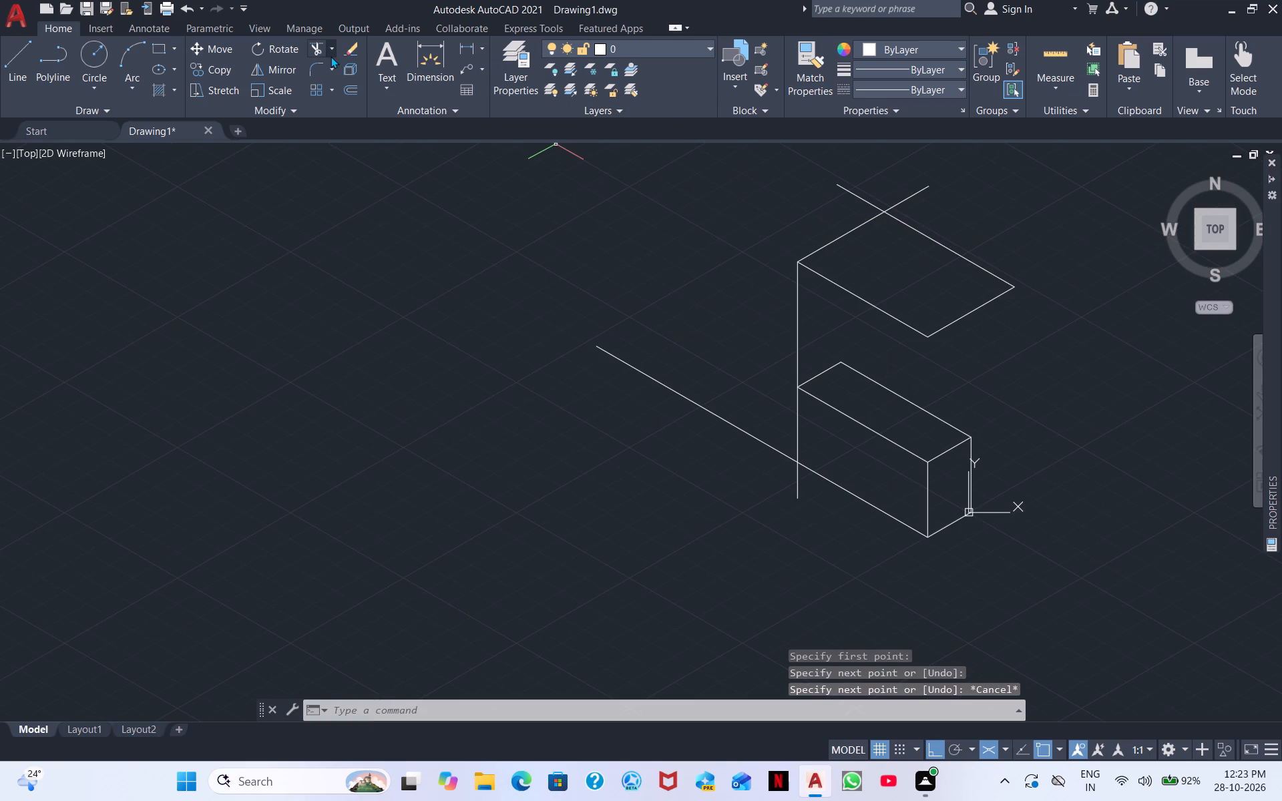
Trim the two overhanging line ends beyond the upper face's back corner.
left_click(315, 54)
left_click_drag(851, 193, 911, 192)
left_click_drag(911, 192, 911, 198)
left_click_drag(918, 204, 925, 211)
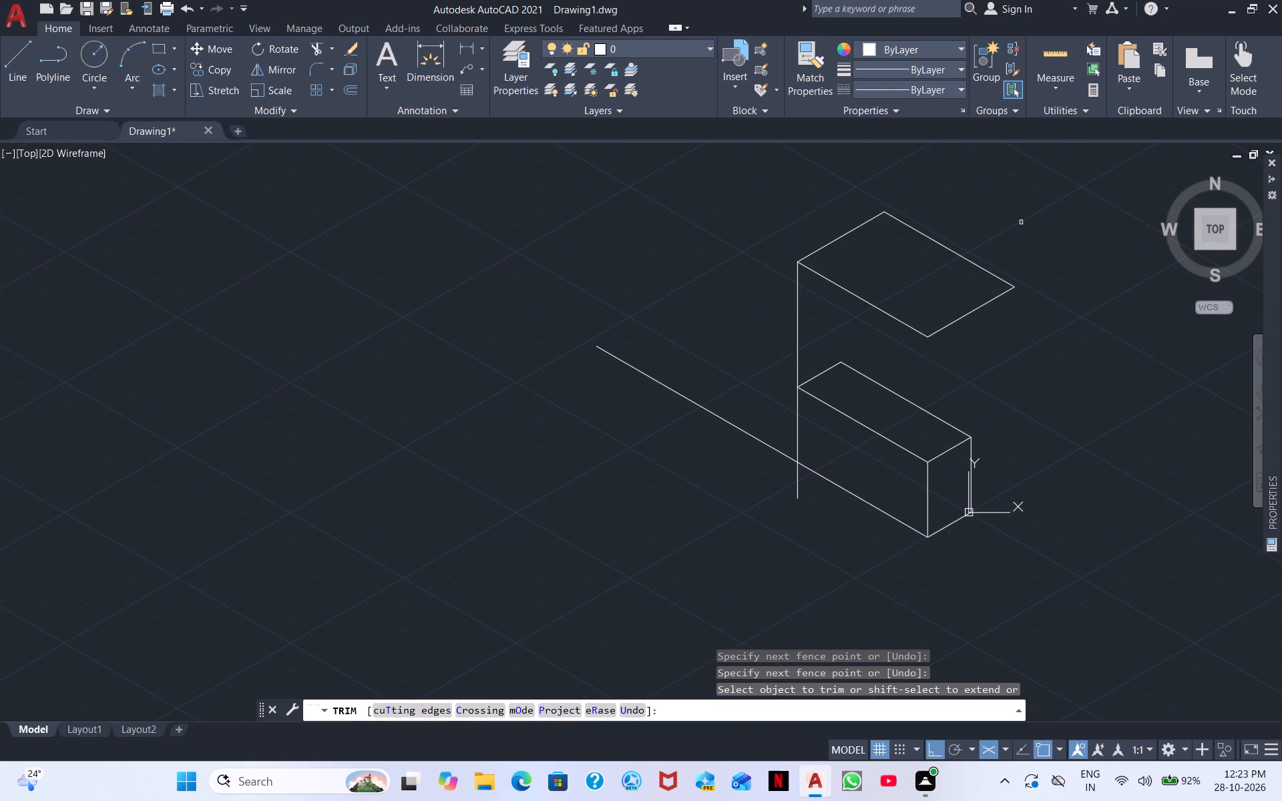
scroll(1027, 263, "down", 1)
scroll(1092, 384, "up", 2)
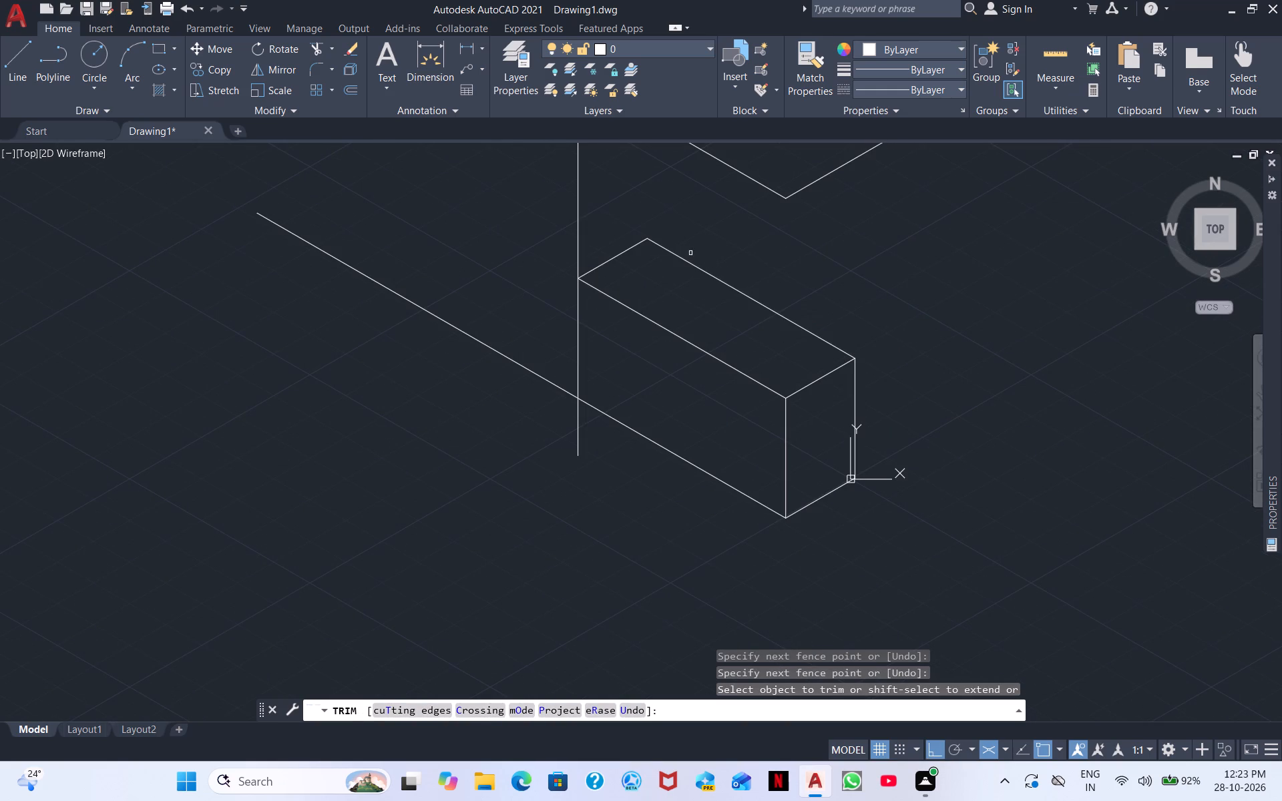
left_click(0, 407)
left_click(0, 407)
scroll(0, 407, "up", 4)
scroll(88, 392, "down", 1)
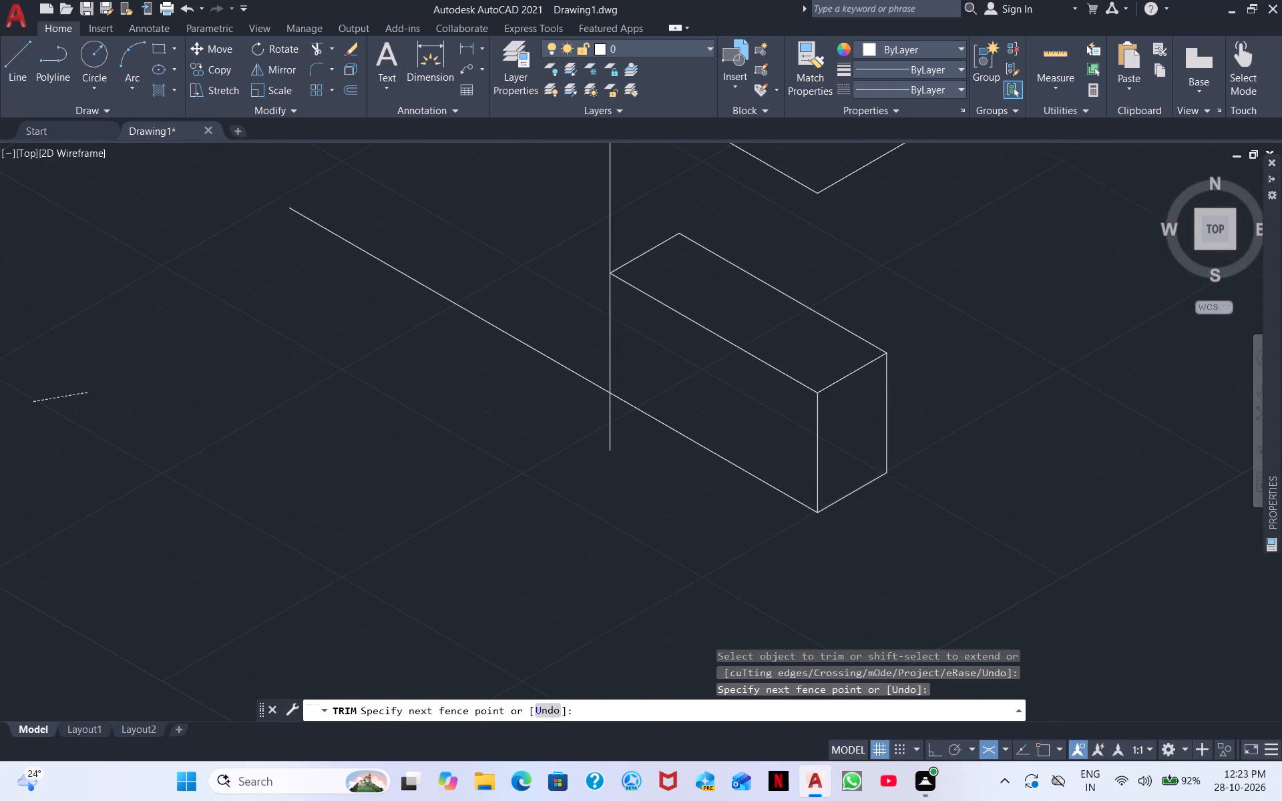
Draw a vertical line up from the lower box top's back corner in the right isoplane, extending past the upper face.
left_click(7, 56)
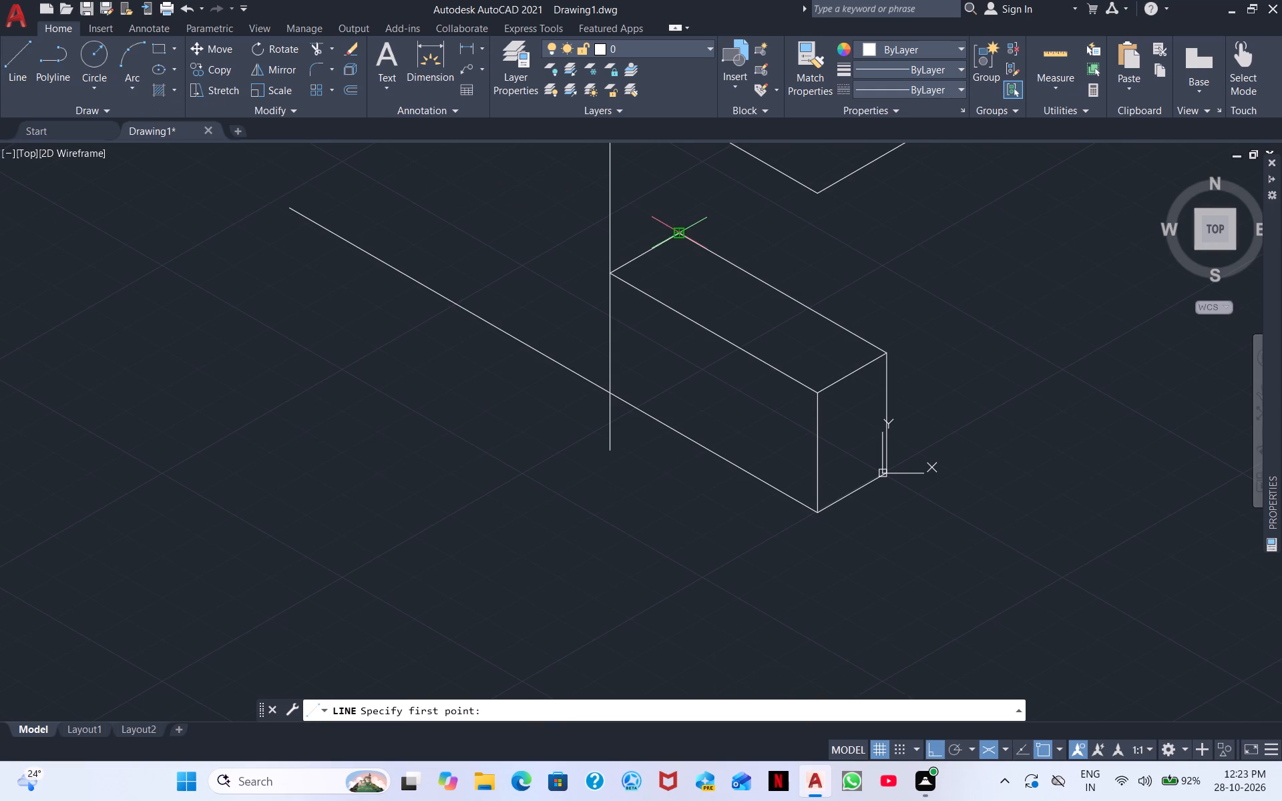
left_click(678, 230)
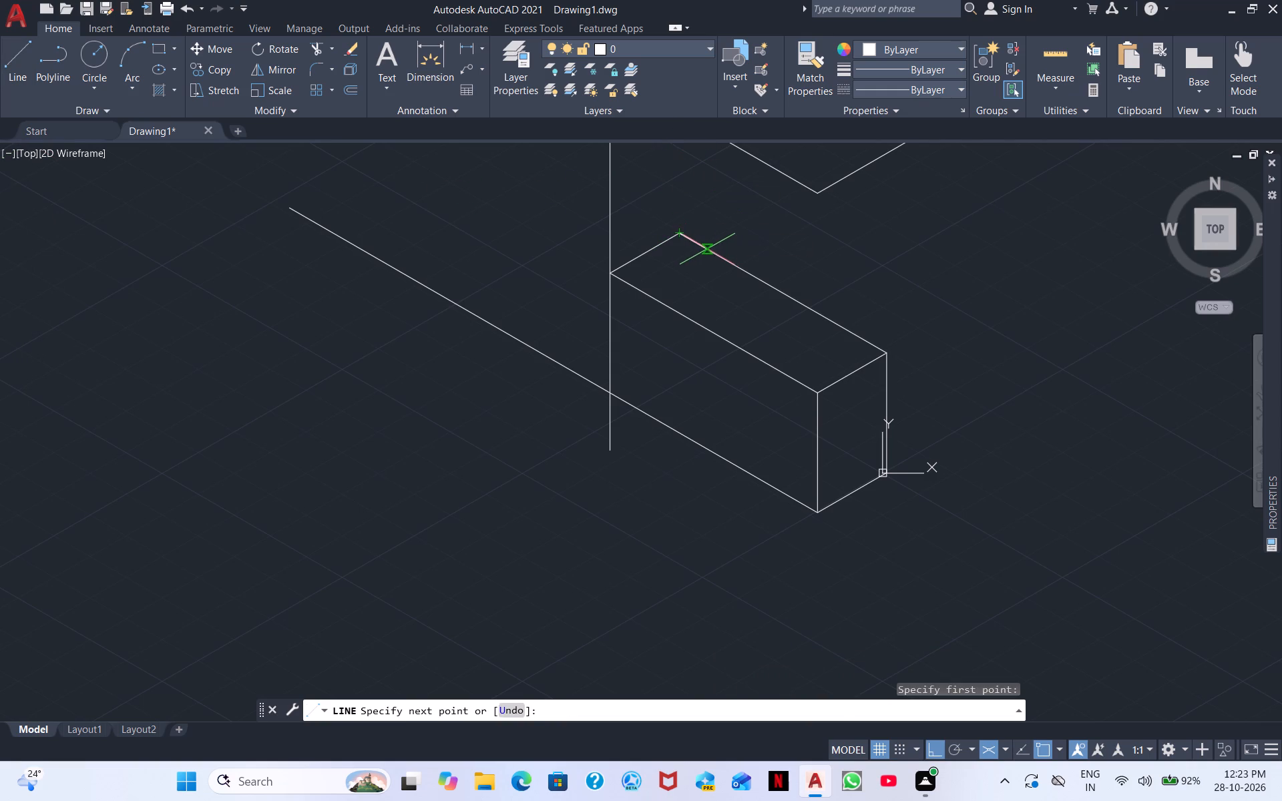
key("F5")
scroll(670, 153, "down", 2)
middle_click_drag(690, 188, 633, 357)
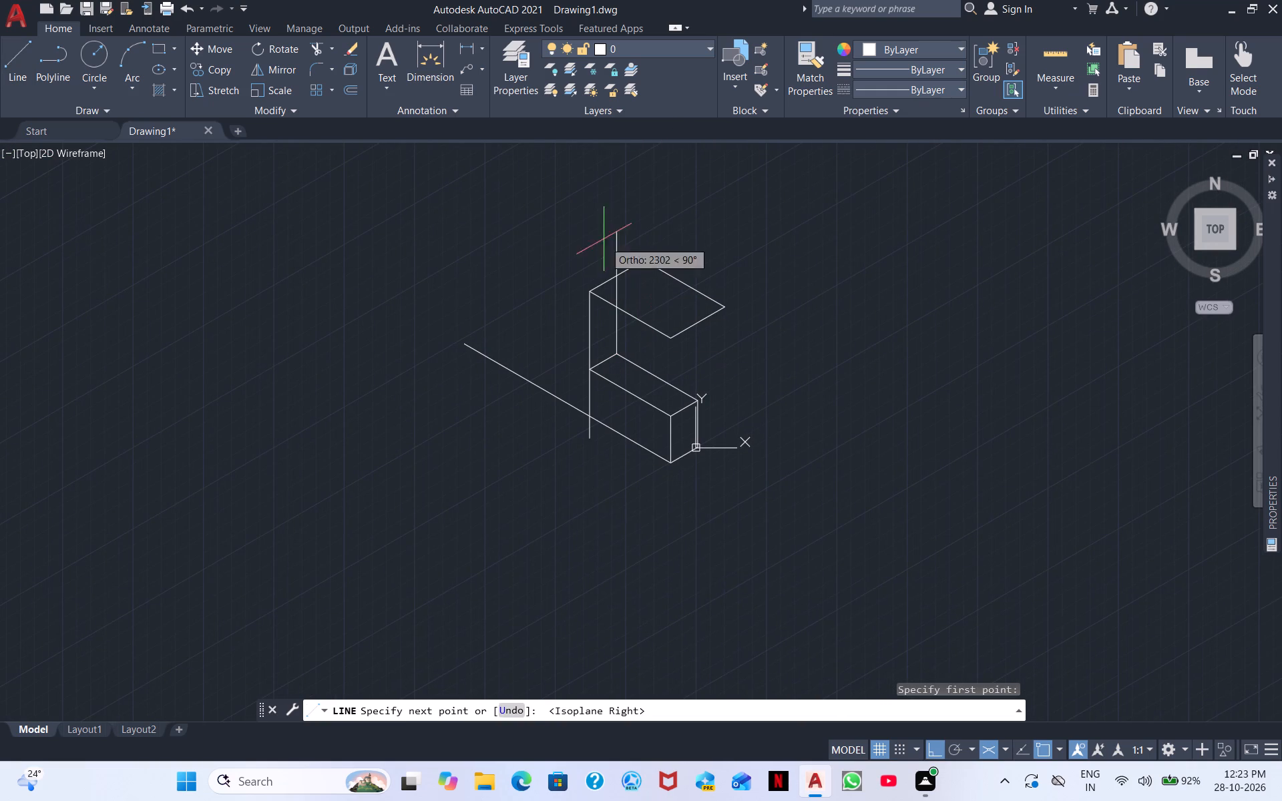
left_click(598, 218)
key("Escape")
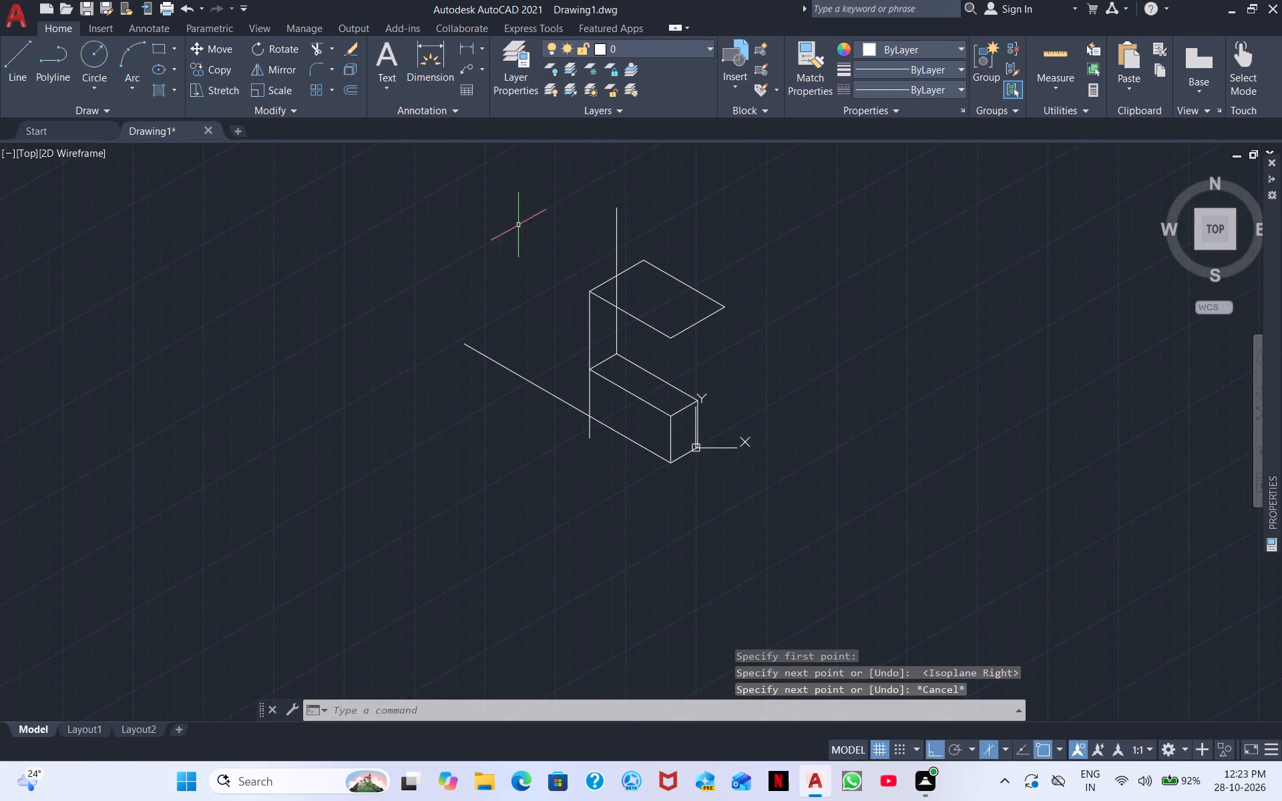
Trim the vertical line from the lower box top's back corner where it crosses and extends above the upper face.
left_click(316, 49)
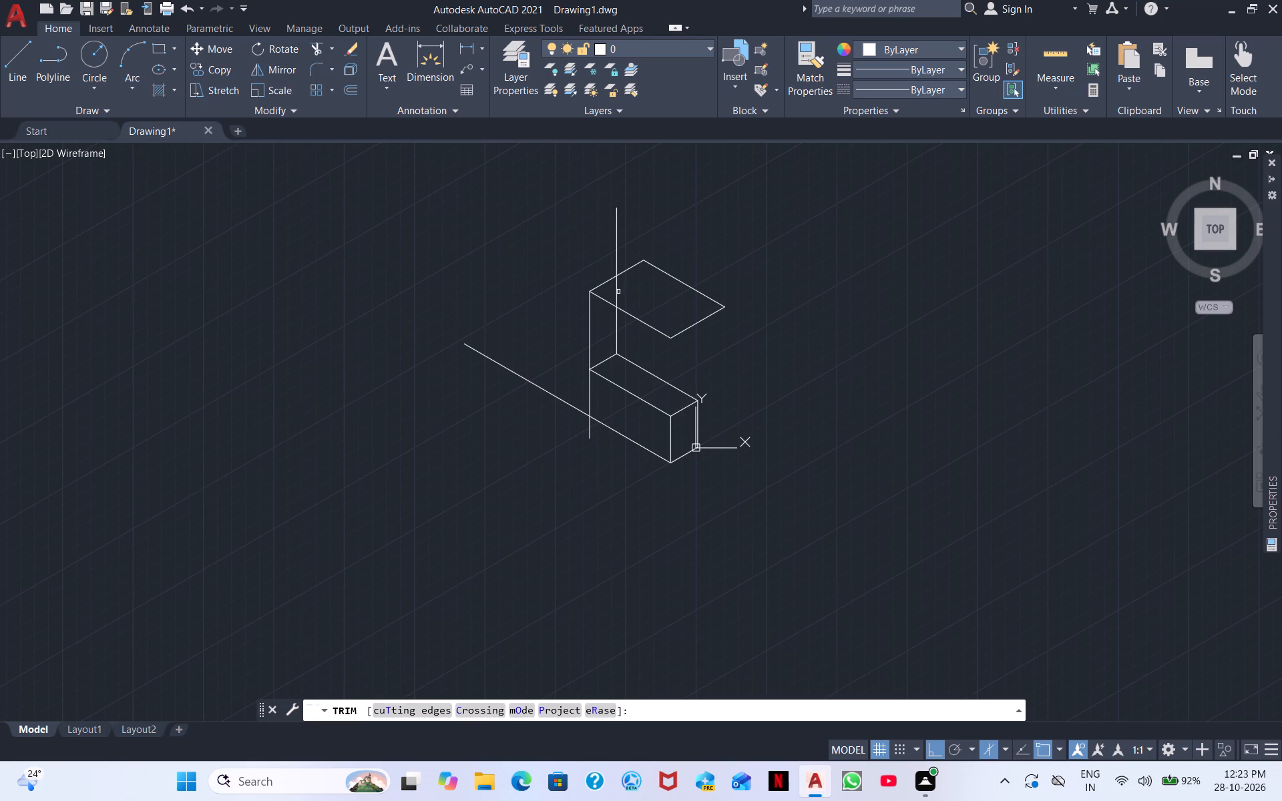
left_click(616, 292)
left_click_drag(613, 258, 631, 248)
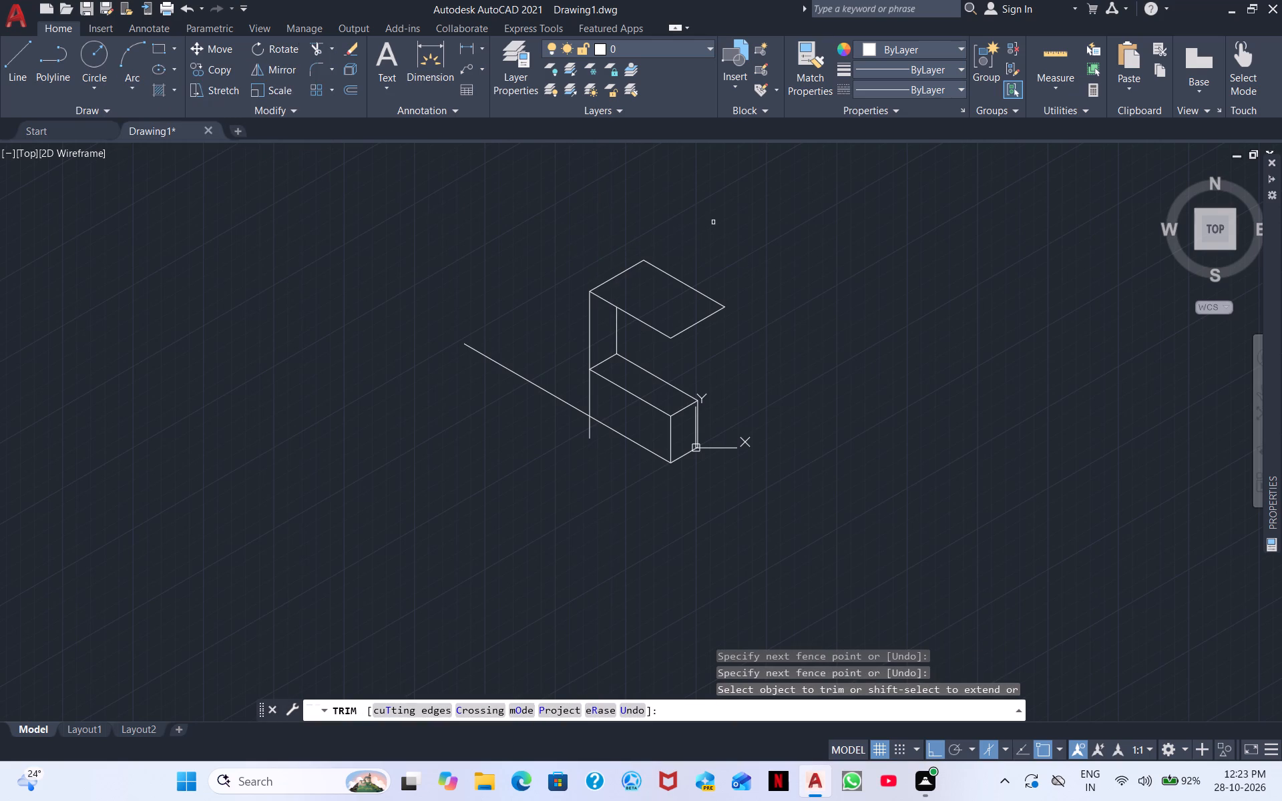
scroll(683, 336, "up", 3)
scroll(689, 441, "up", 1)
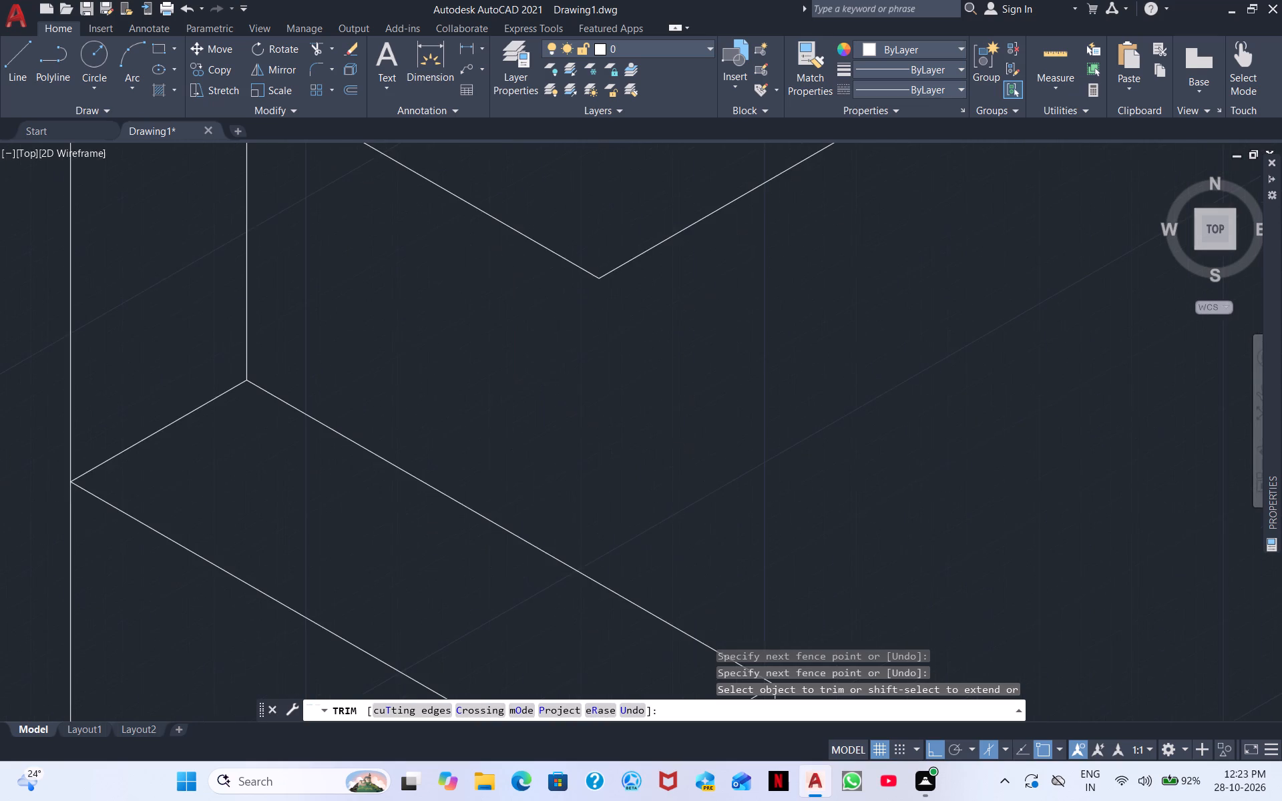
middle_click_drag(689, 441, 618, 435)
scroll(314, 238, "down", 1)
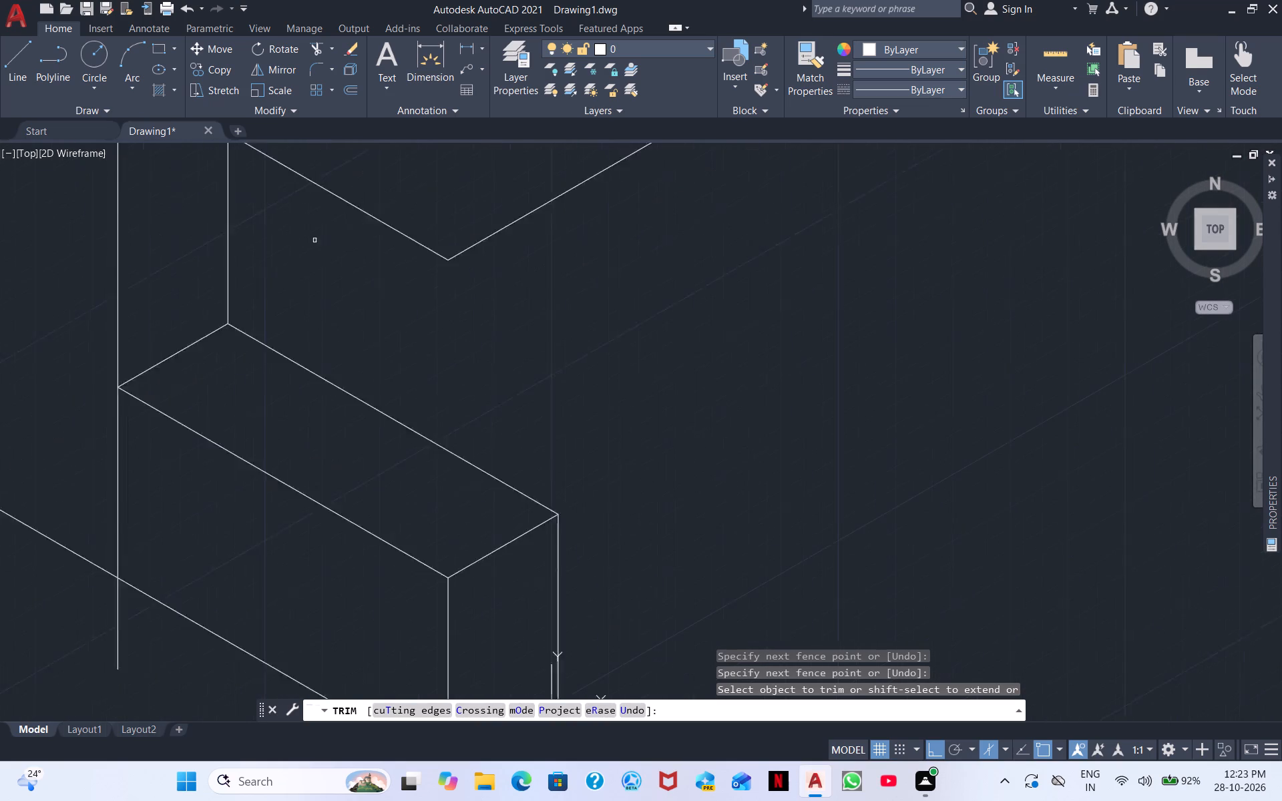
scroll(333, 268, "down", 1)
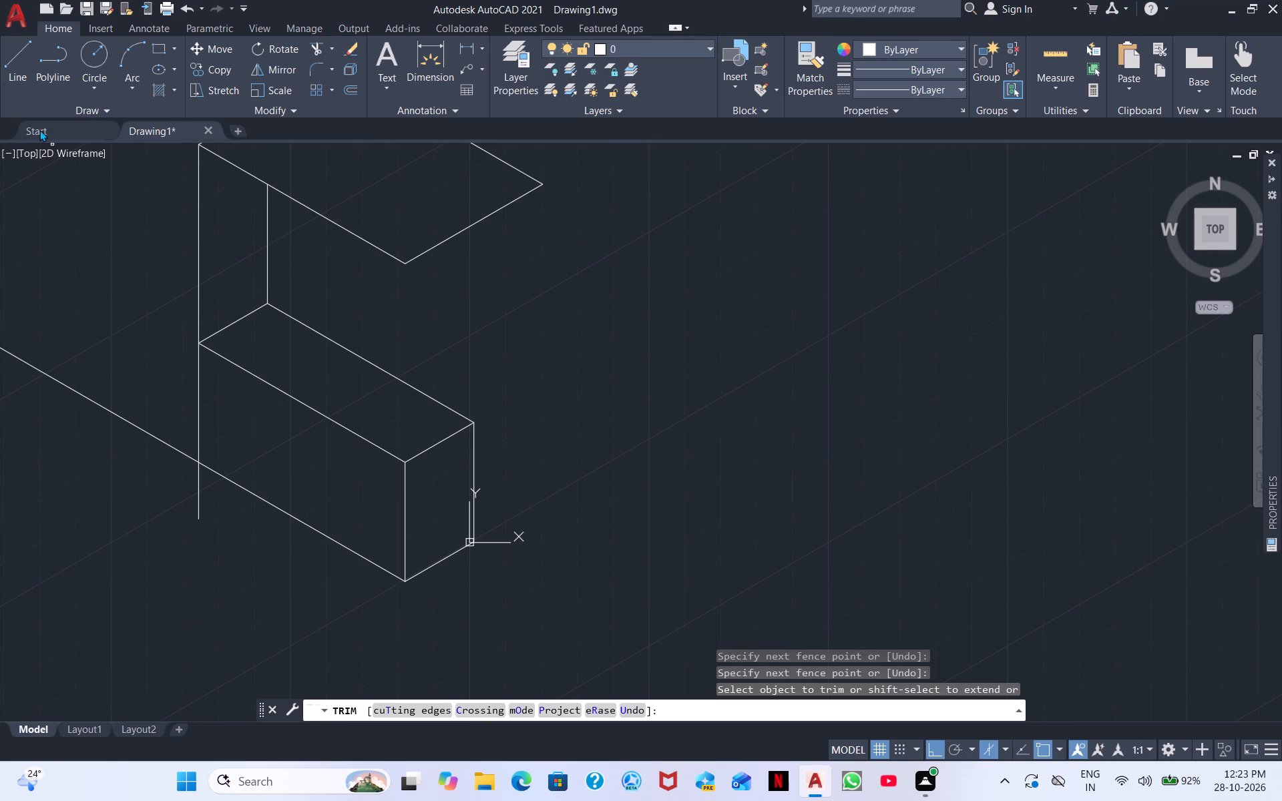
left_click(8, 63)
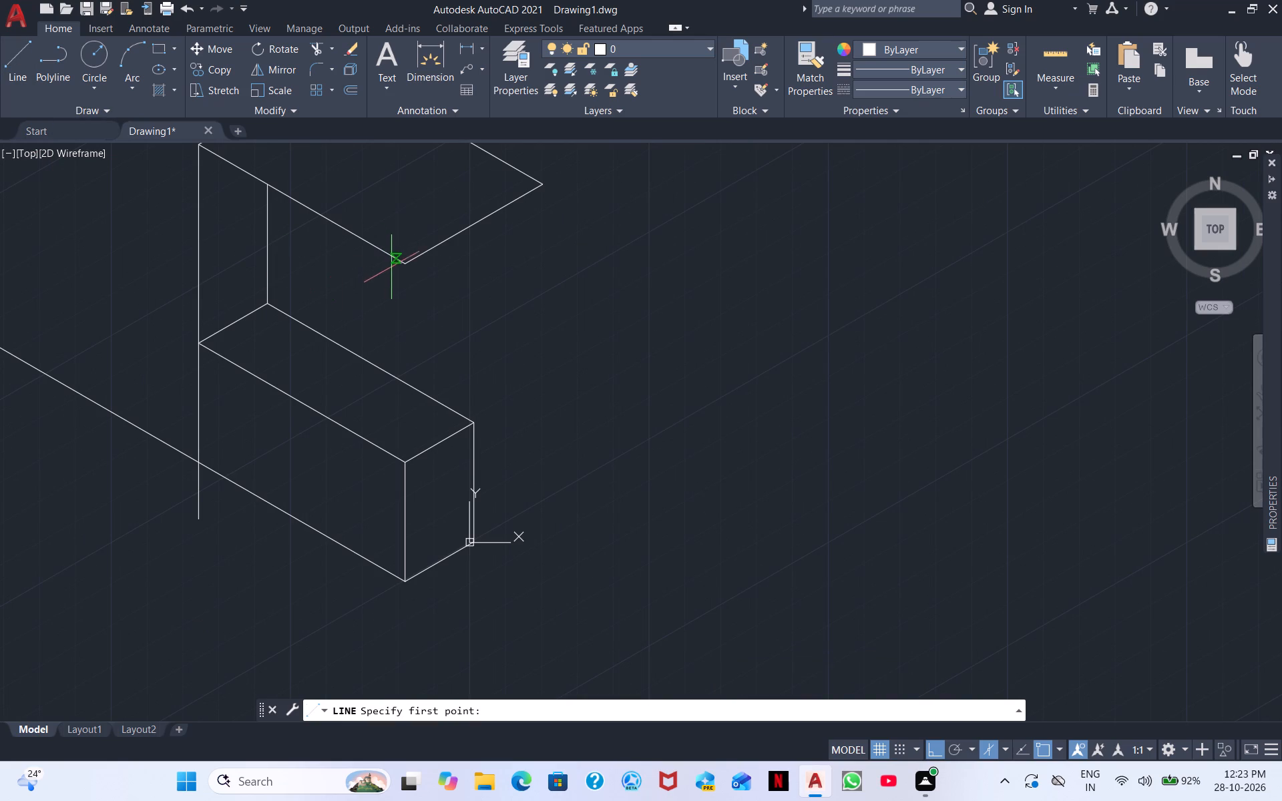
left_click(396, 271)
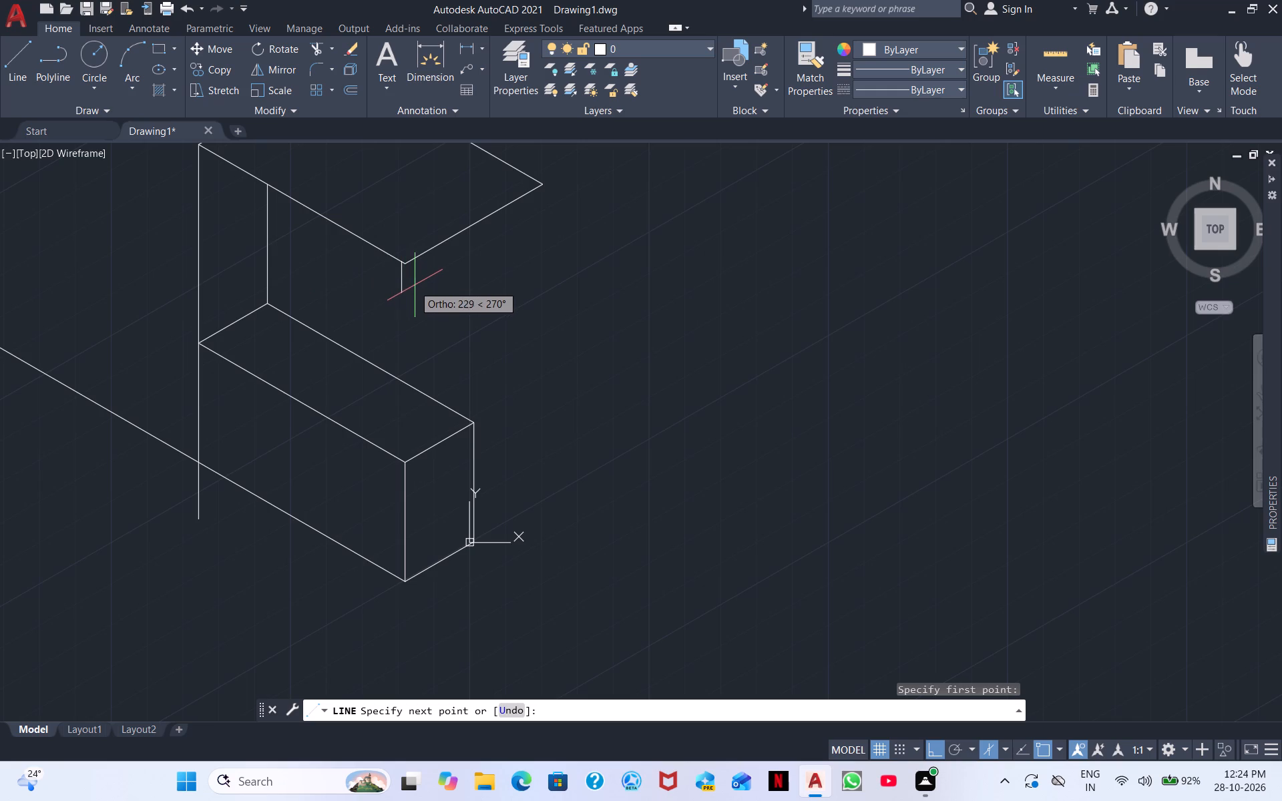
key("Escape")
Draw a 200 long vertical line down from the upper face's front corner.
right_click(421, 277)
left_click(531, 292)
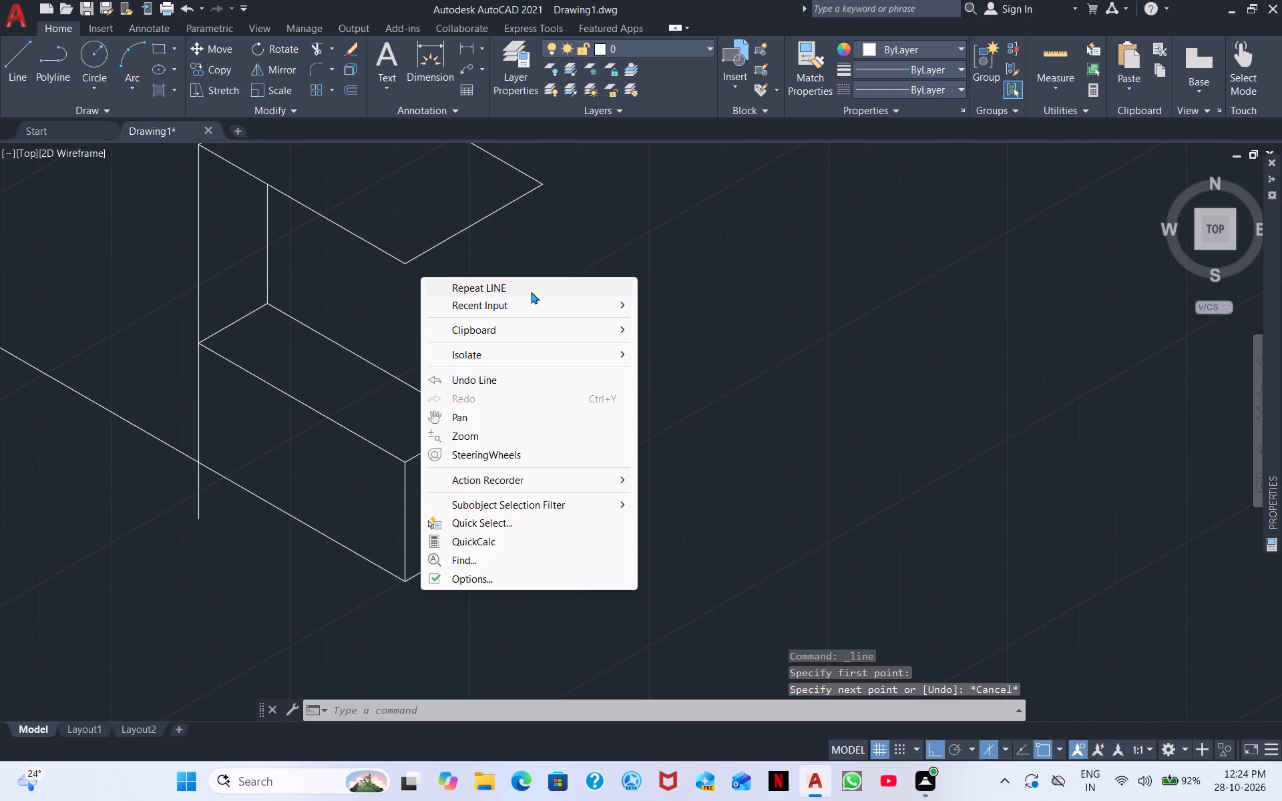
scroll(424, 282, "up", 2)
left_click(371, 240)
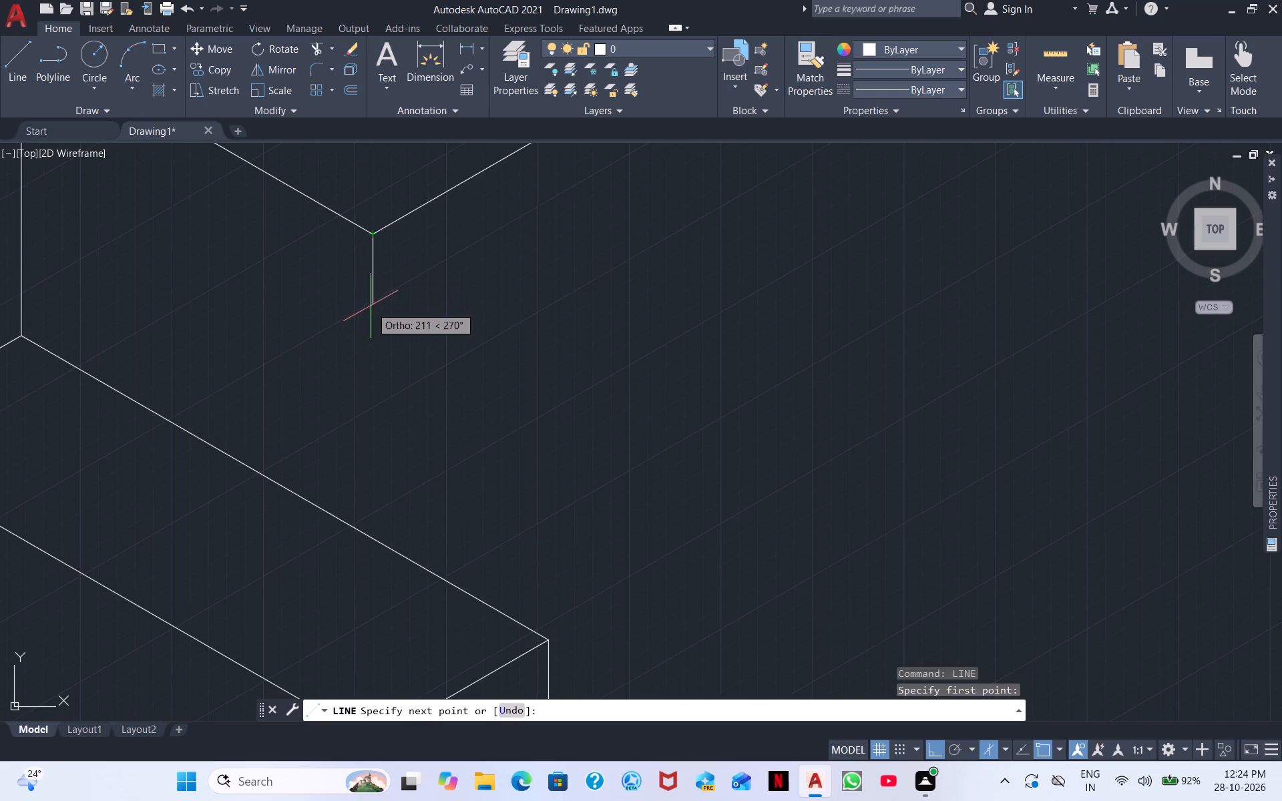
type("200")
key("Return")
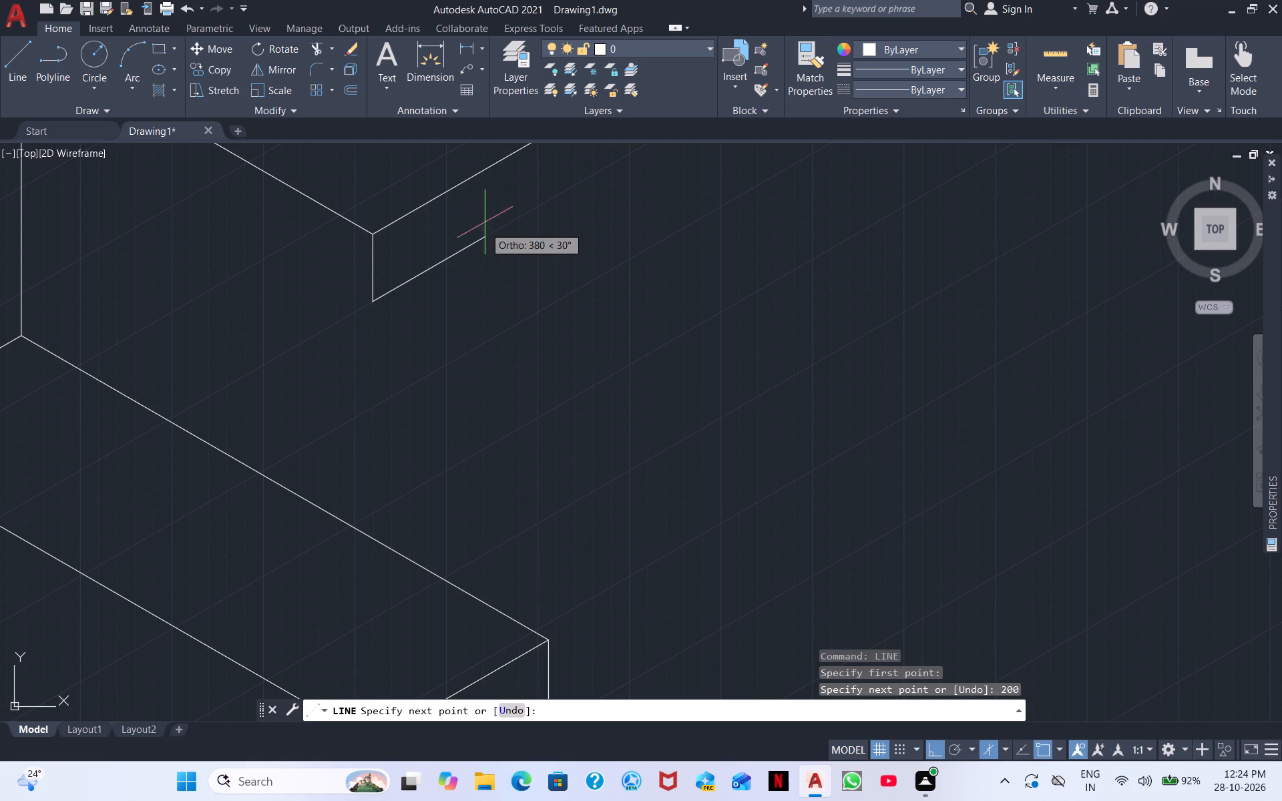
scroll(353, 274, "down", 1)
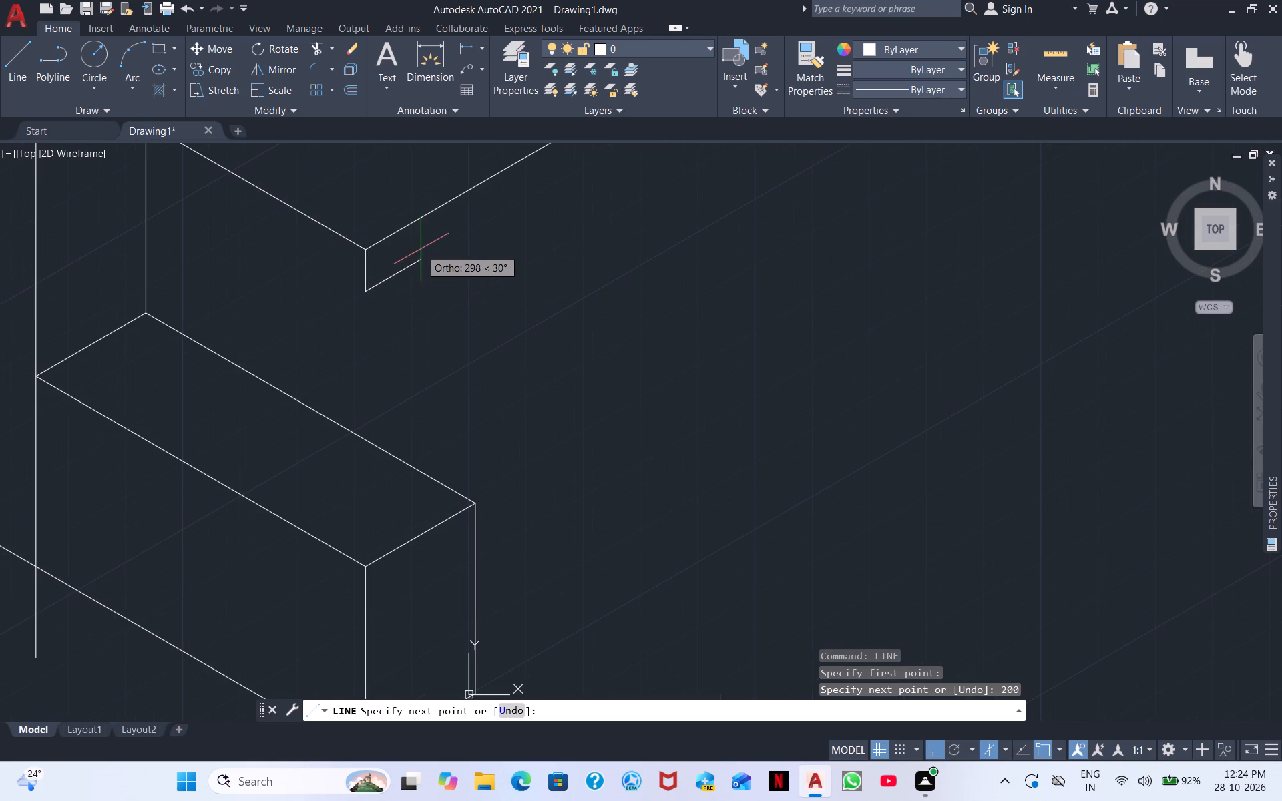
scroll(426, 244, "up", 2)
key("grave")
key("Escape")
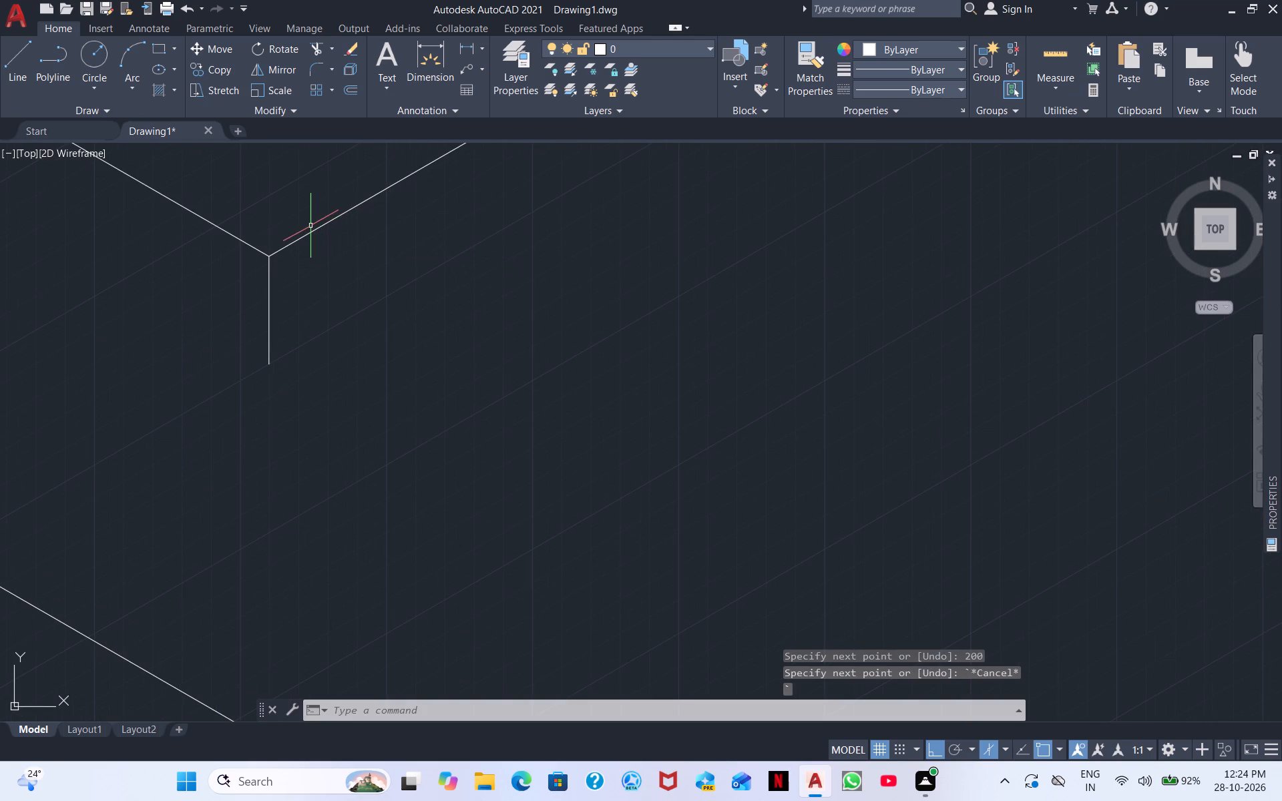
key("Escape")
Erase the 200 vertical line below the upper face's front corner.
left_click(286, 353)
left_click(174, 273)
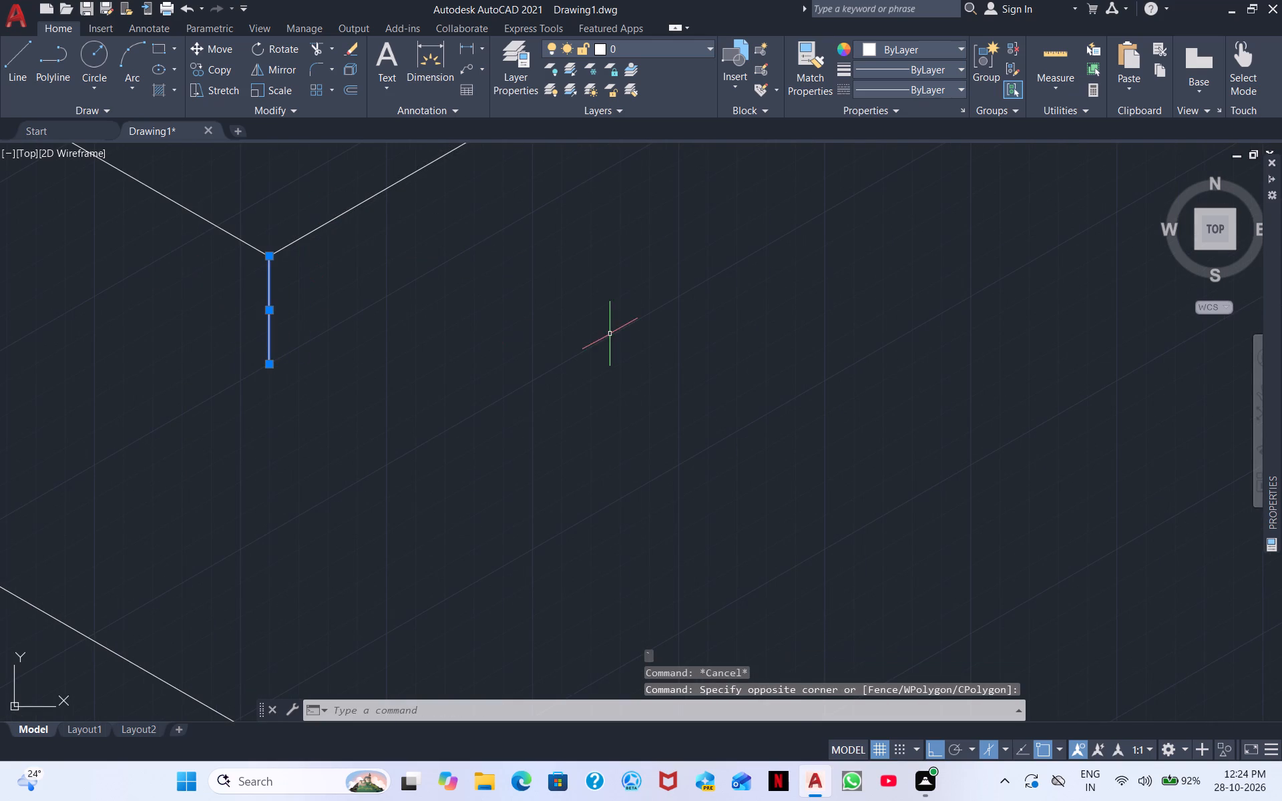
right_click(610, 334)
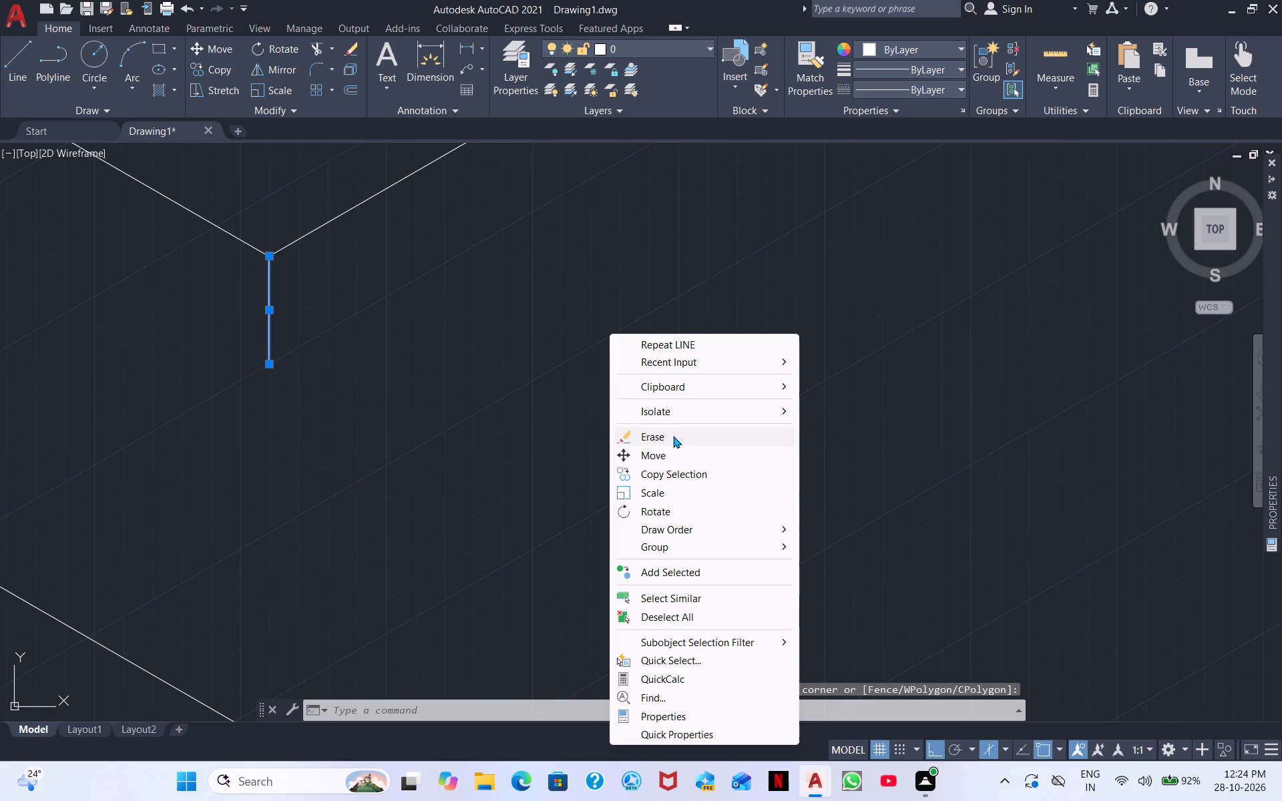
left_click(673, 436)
Draw a 2400 long line at 30° from the lower box top's back corner, passing across the upper face.
scroll(527, 276, "down", 2)
scroll(531, 352, "down", 1)
middle_click_drag(529, 346, 410, 387)
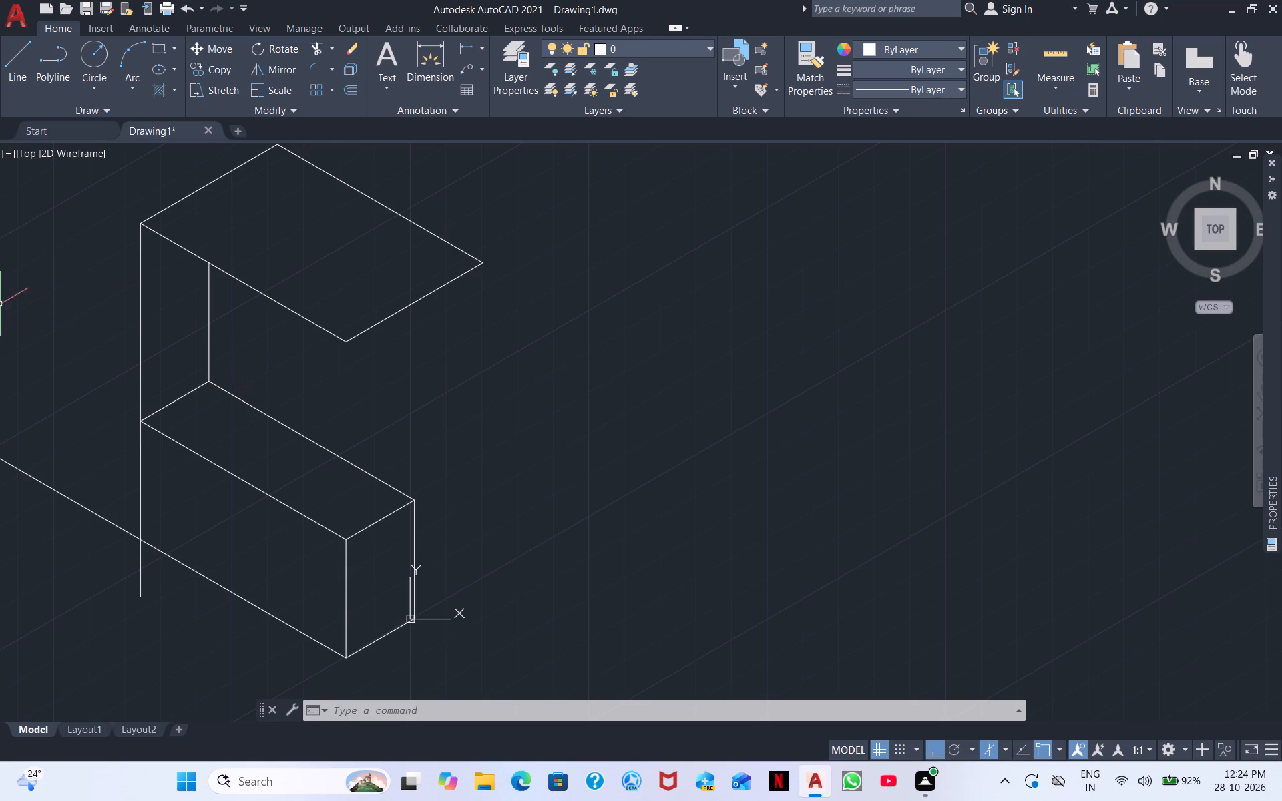
left_click(22, 72)
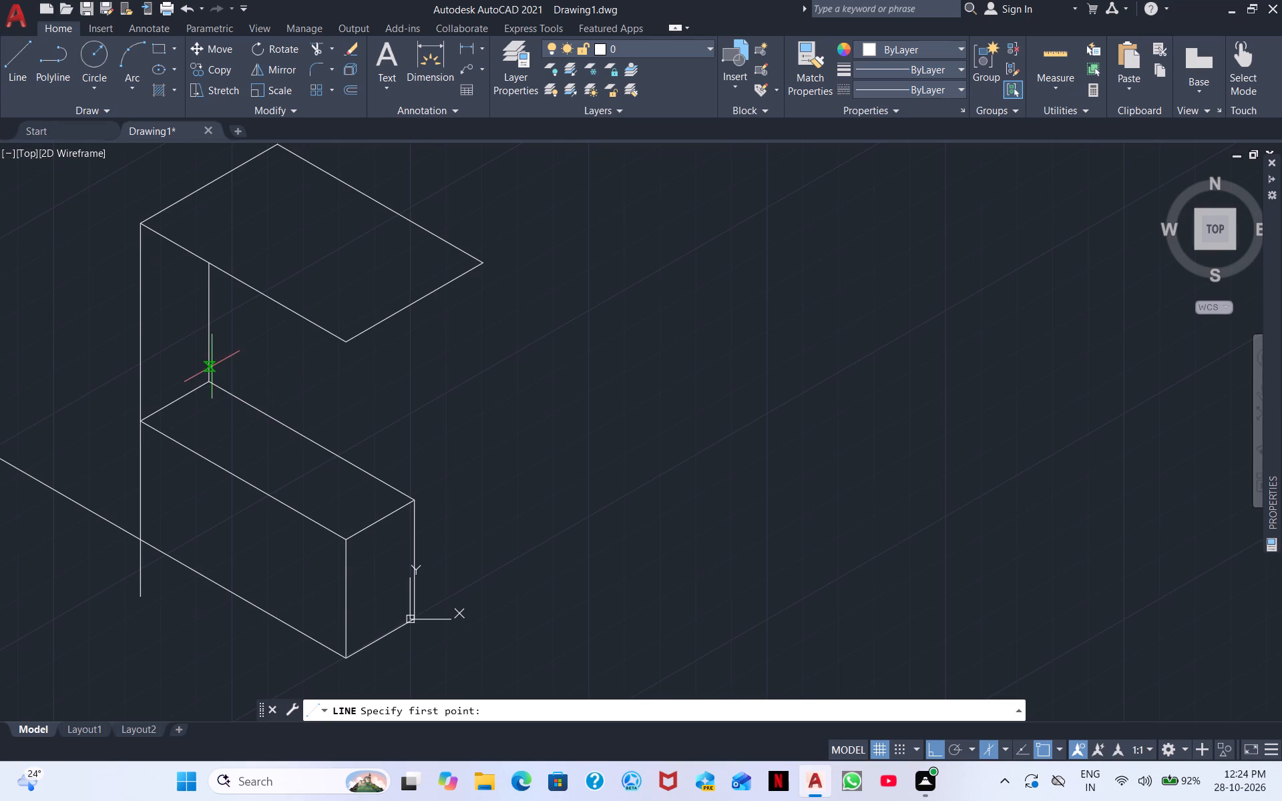
left_click(211, 378)
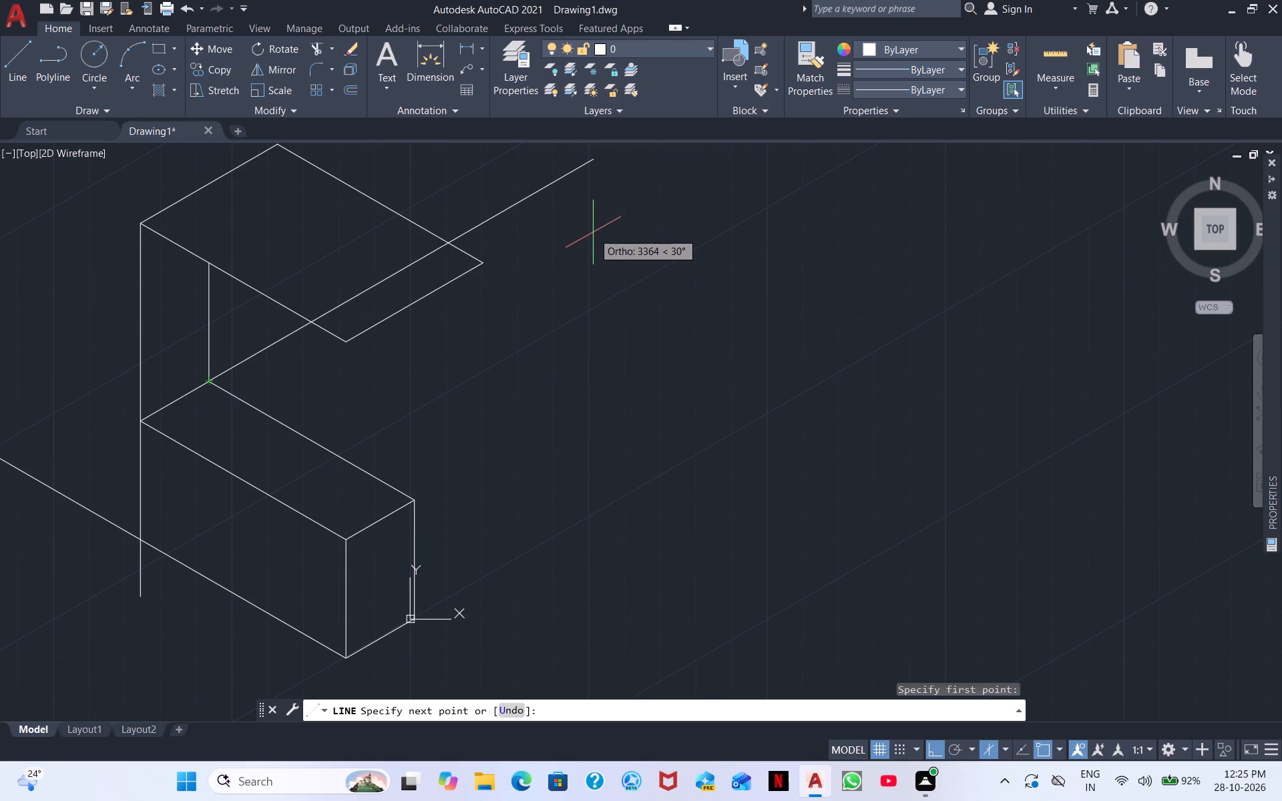
type("24")
type("00")
key("Return")
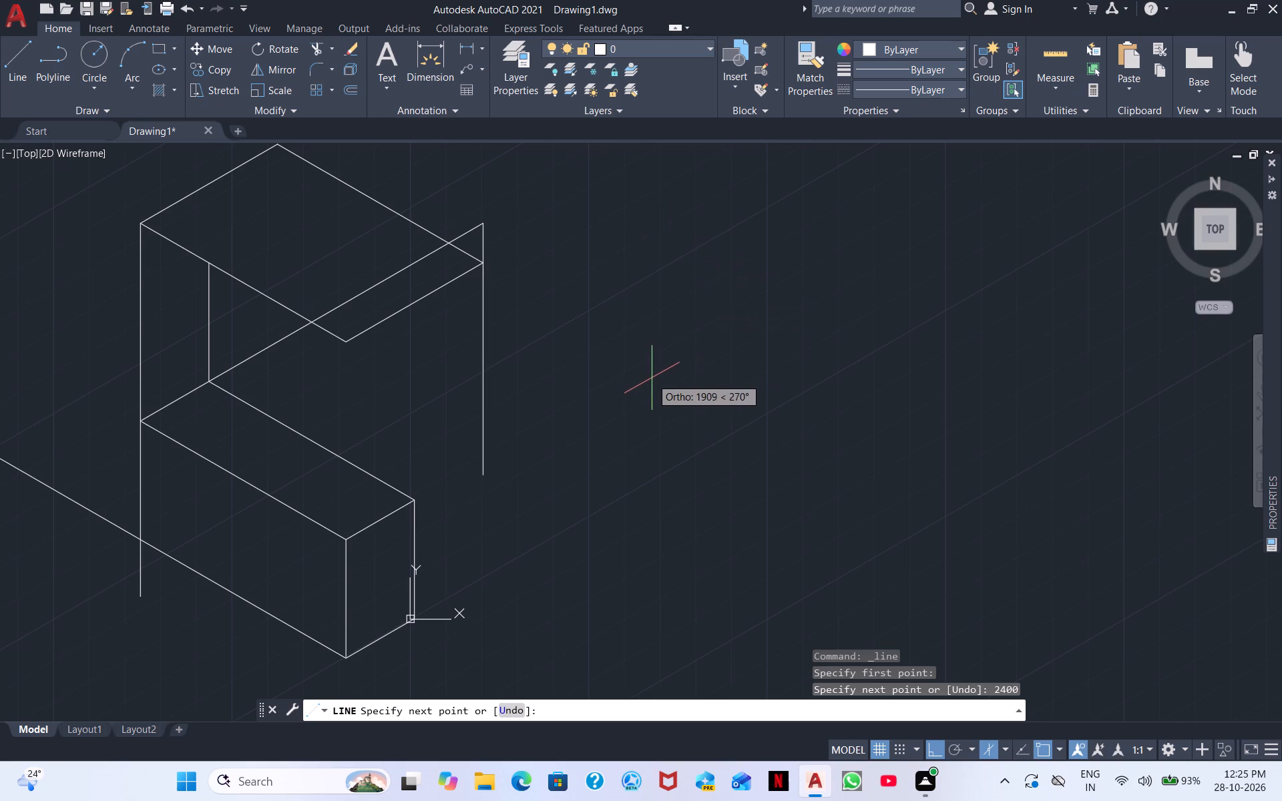
Continue the line 3000 at 330° in the left isoplane, ending with an 880 vertical segment downward.
key("F5")
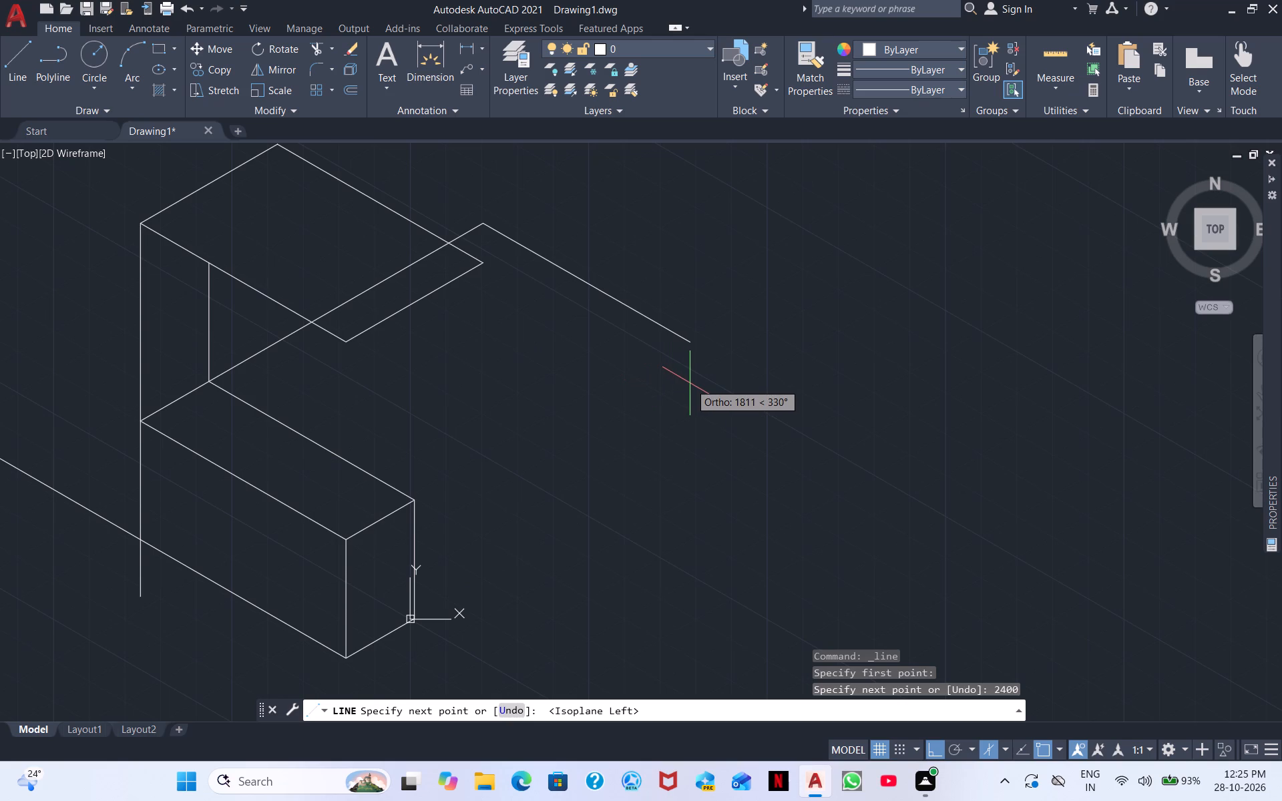
type("300")
key("0")
key("Return")
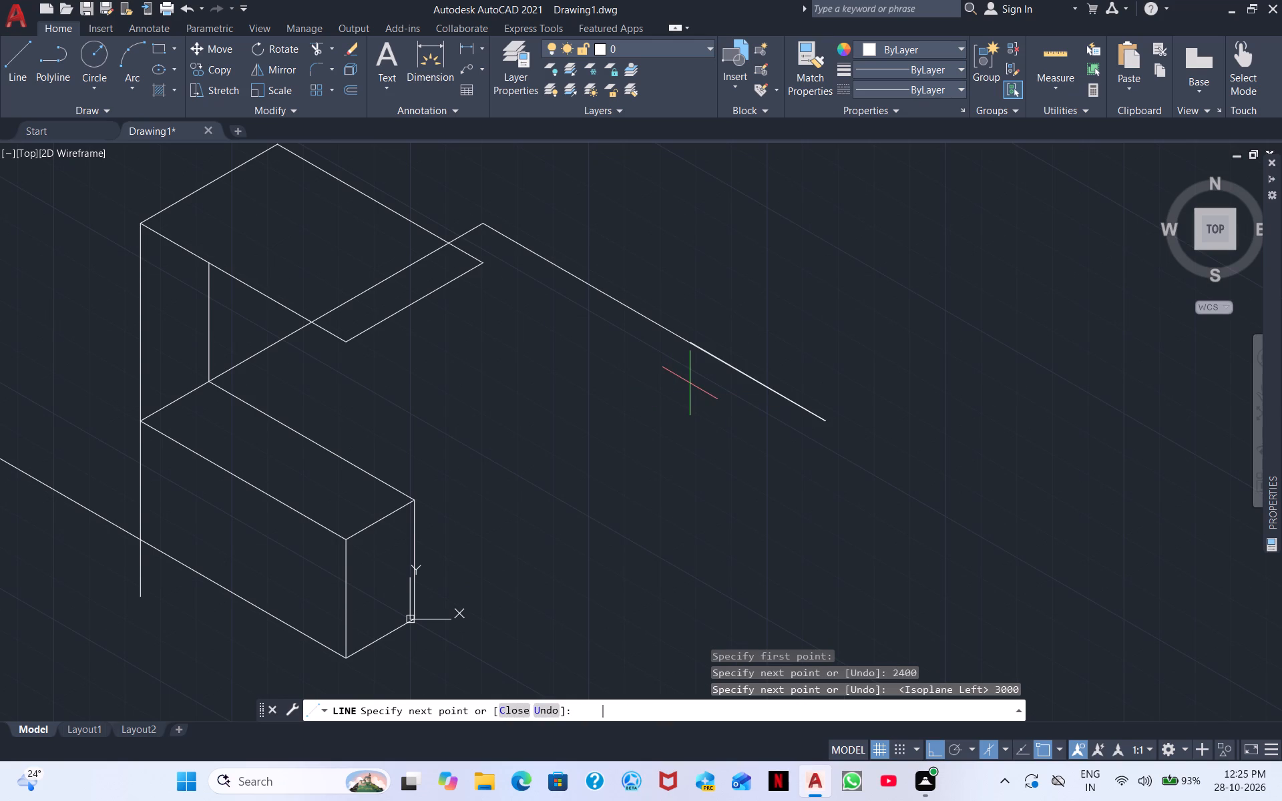
middle_click_drag(704, 480, 483, 384)
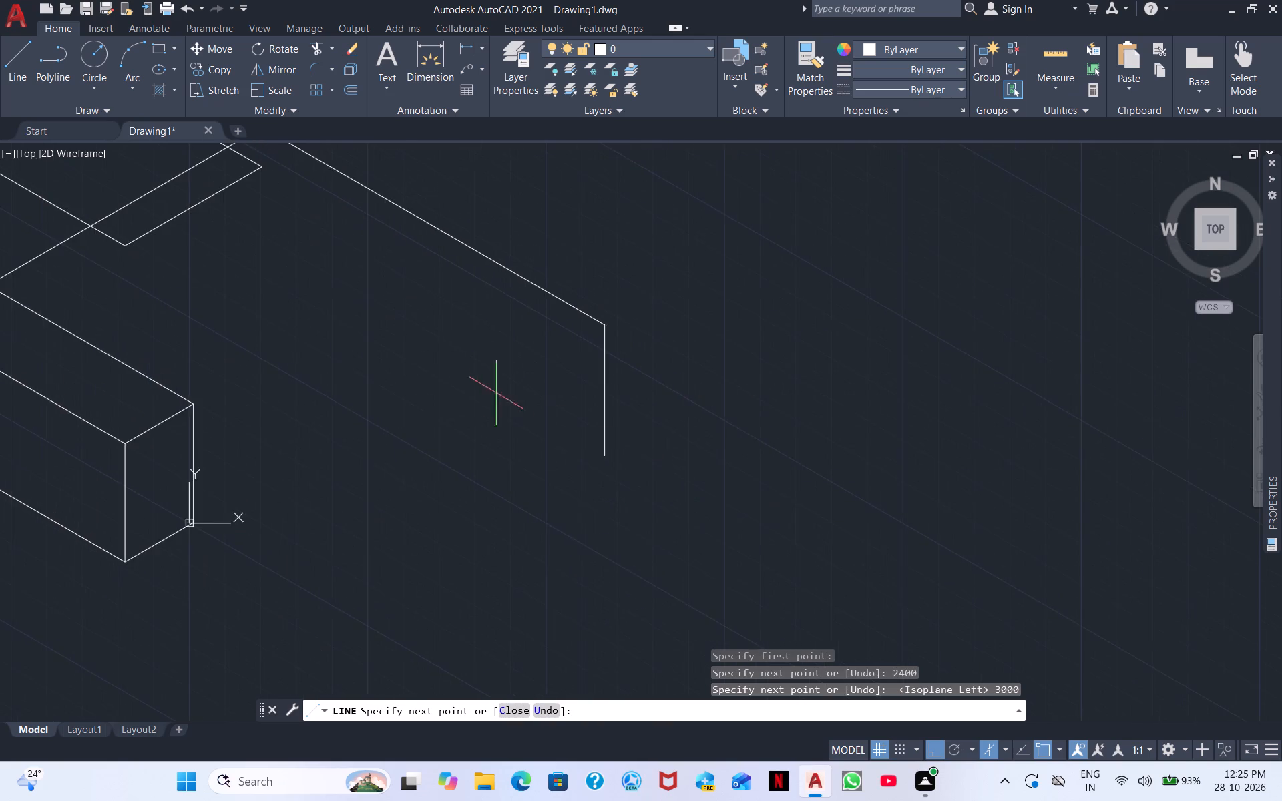
scroll(575, 445, "down", 1)
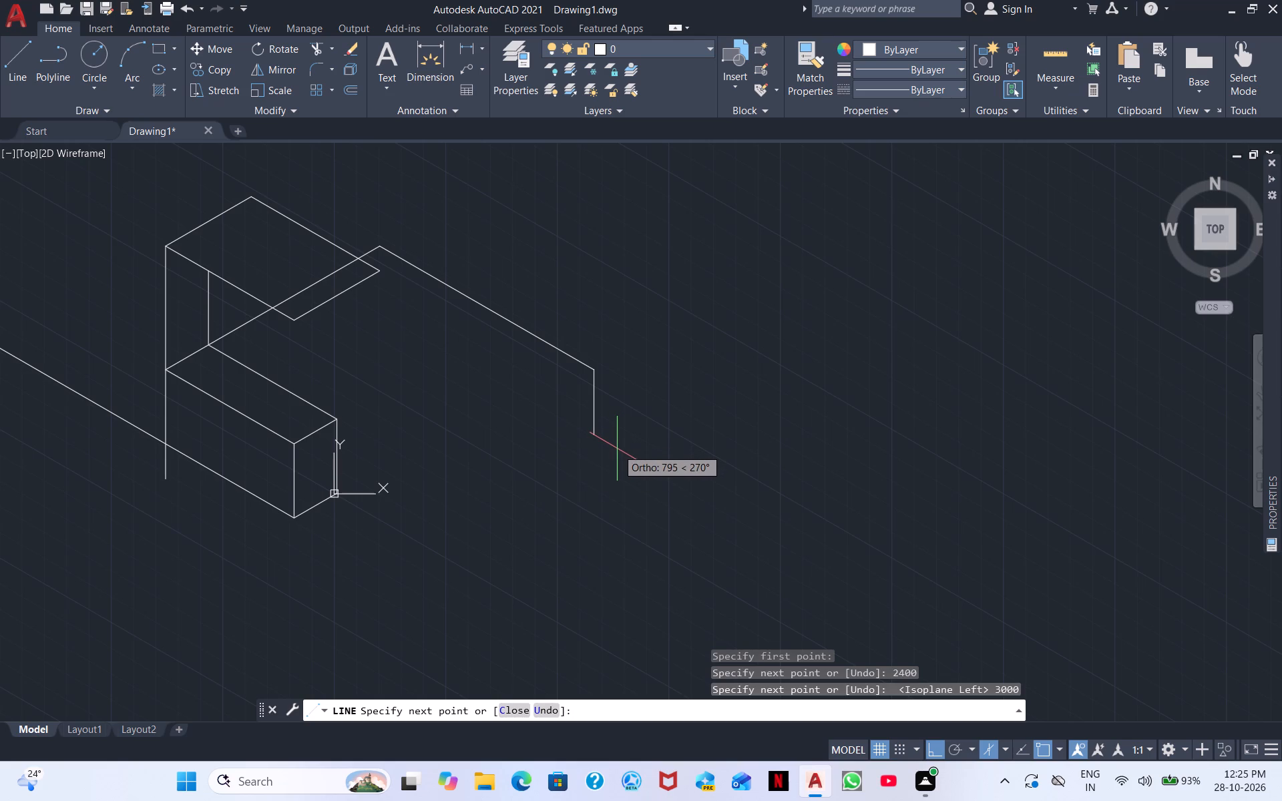
type("880")
key("Return")
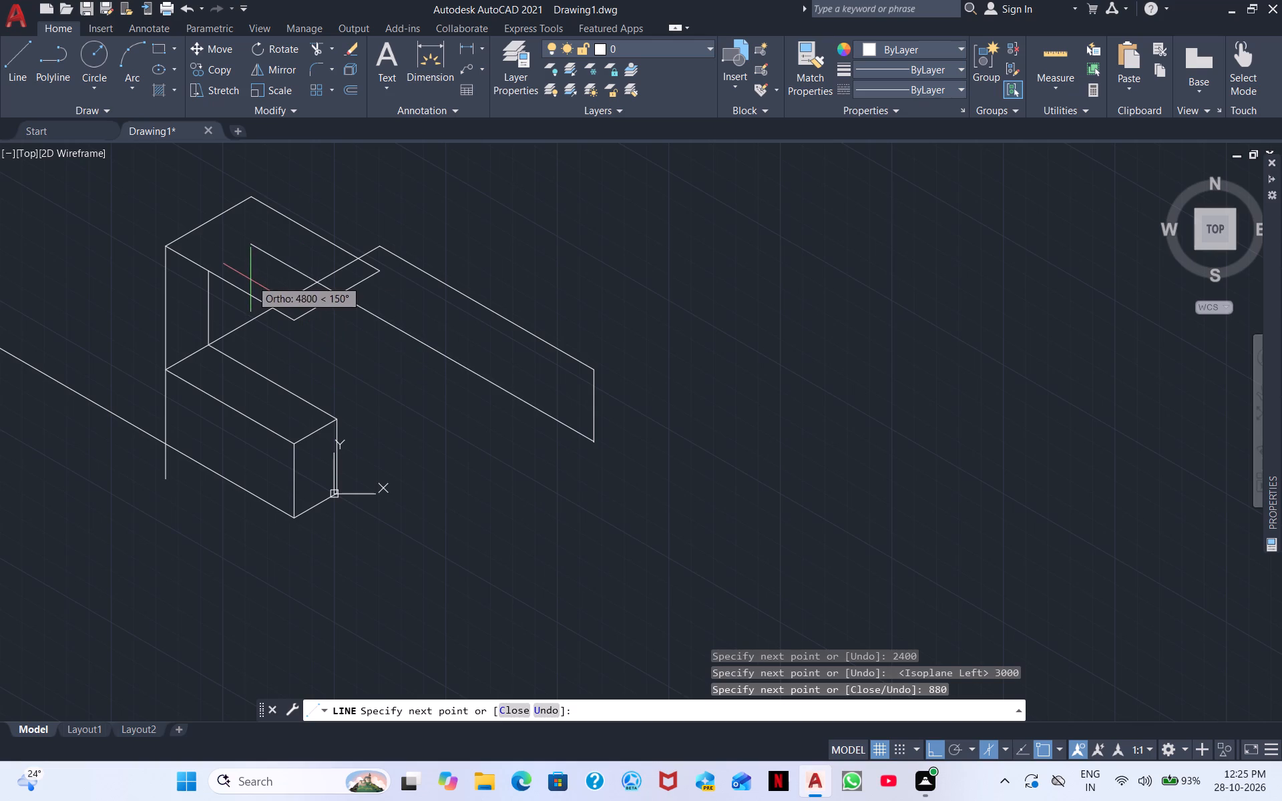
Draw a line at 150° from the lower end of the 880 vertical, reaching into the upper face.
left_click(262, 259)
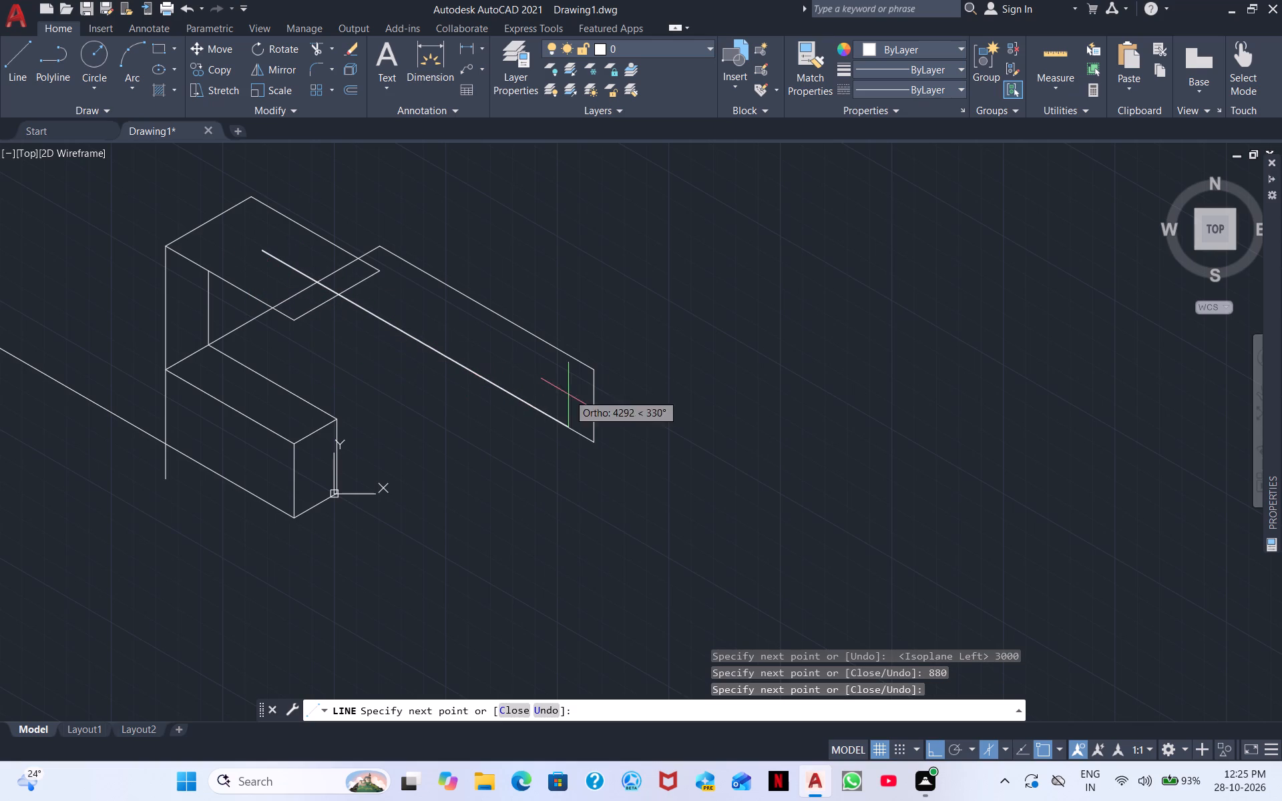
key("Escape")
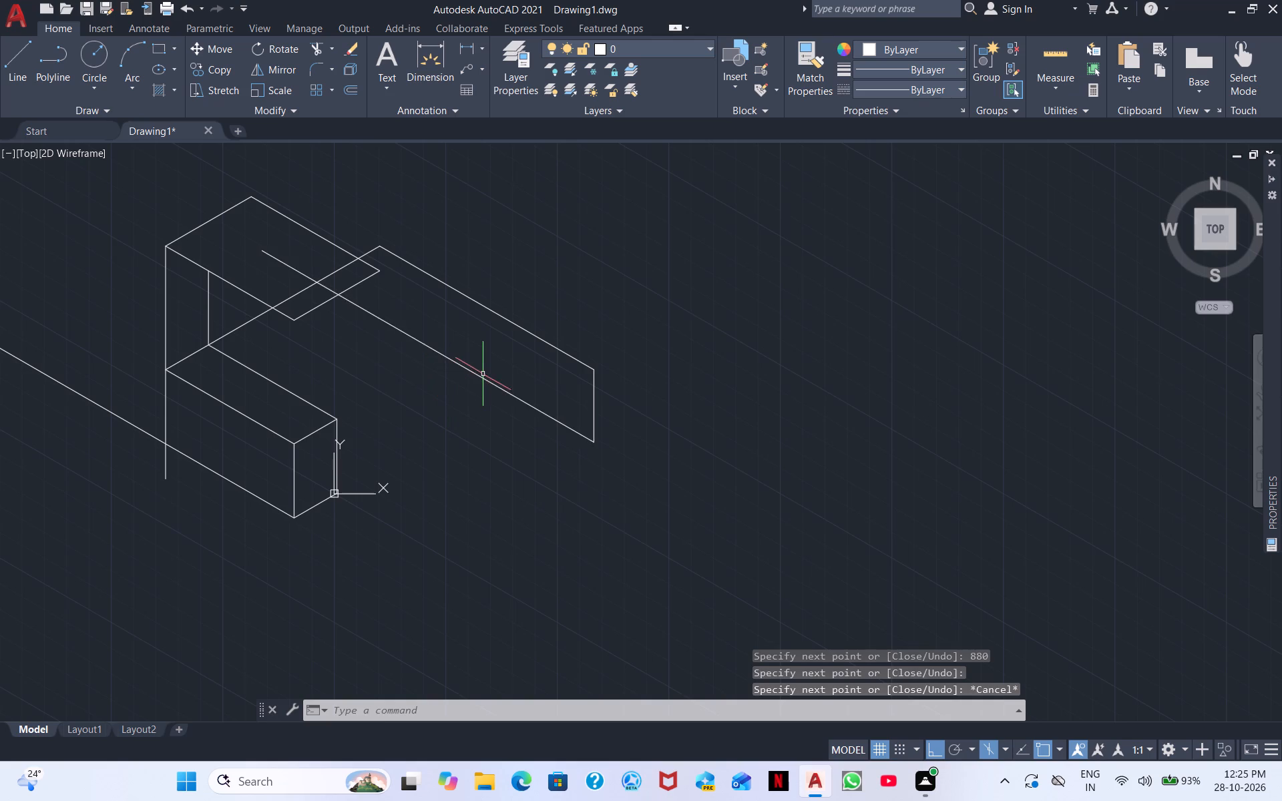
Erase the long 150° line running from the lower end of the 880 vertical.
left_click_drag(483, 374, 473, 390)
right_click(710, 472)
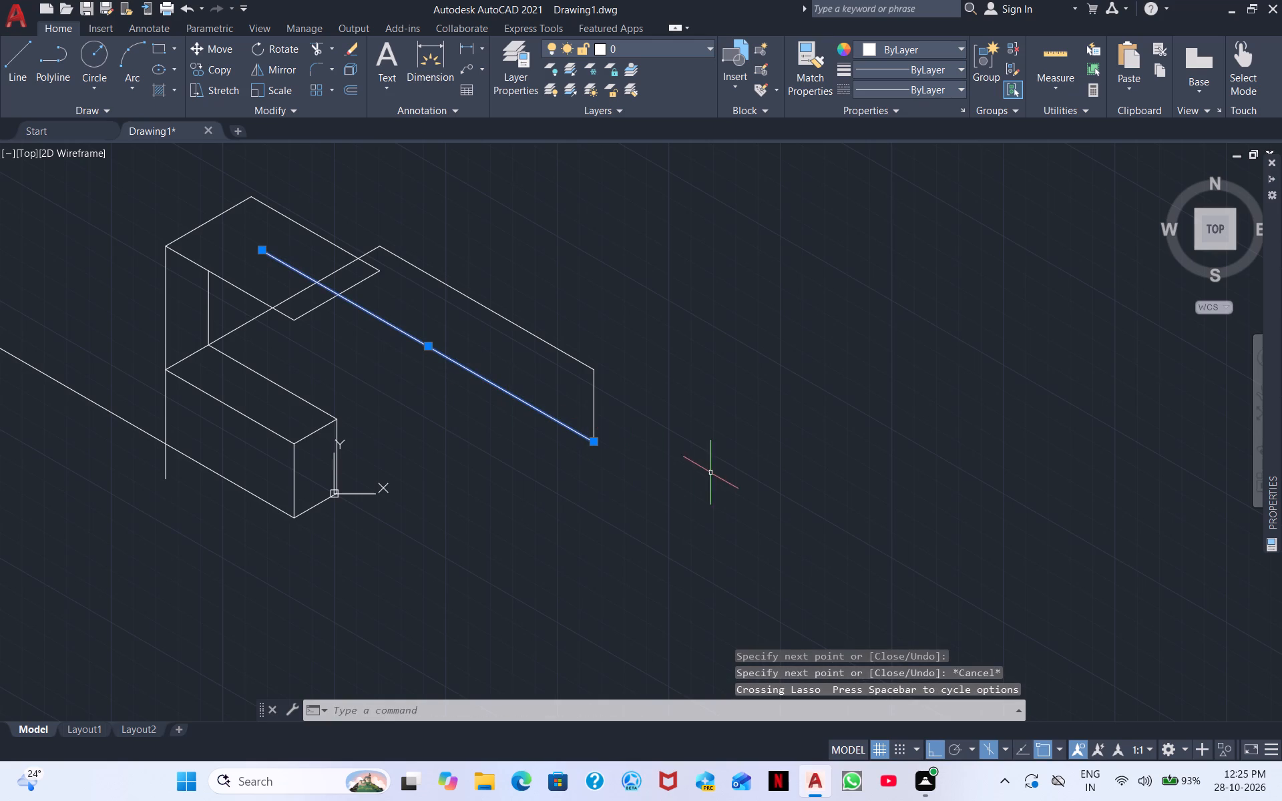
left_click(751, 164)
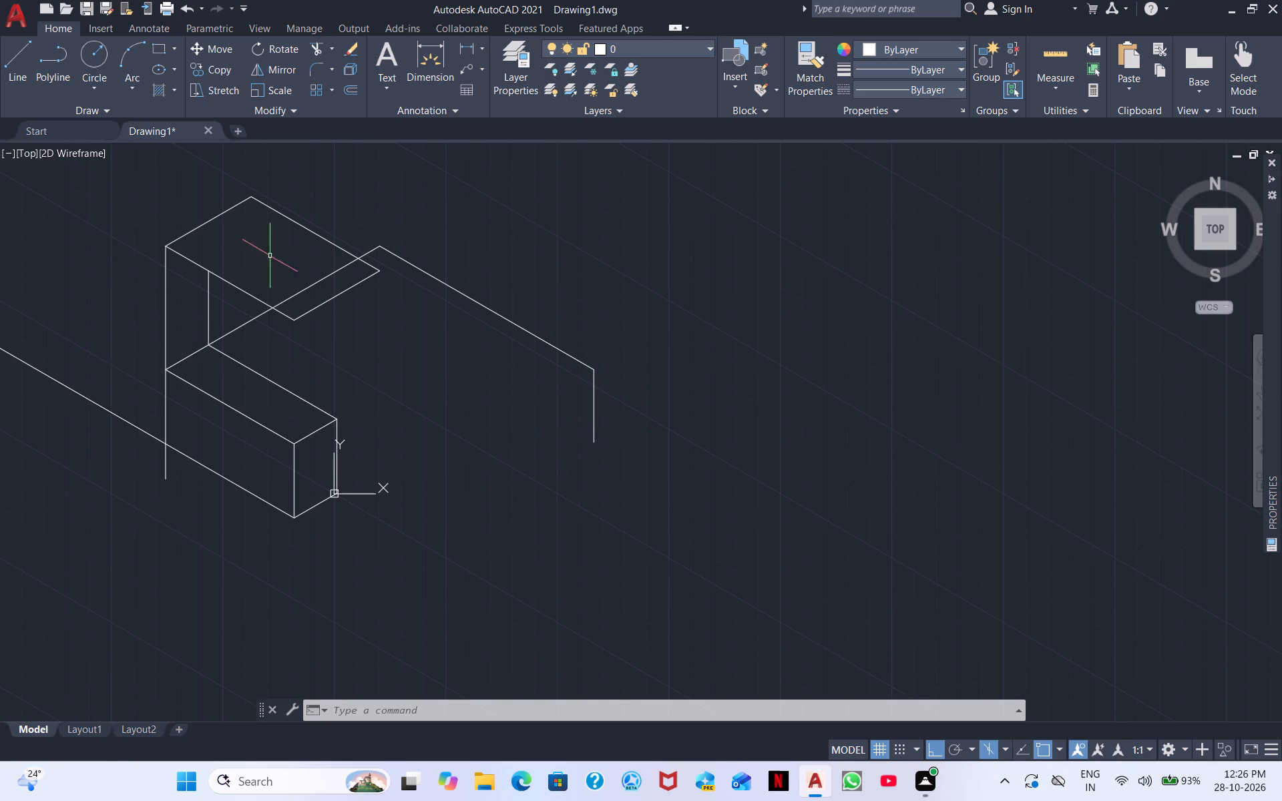
Draw a 700 long line at 30° in the top isoplane from the lower end of the 880 vertical.
left_click(10, 64)
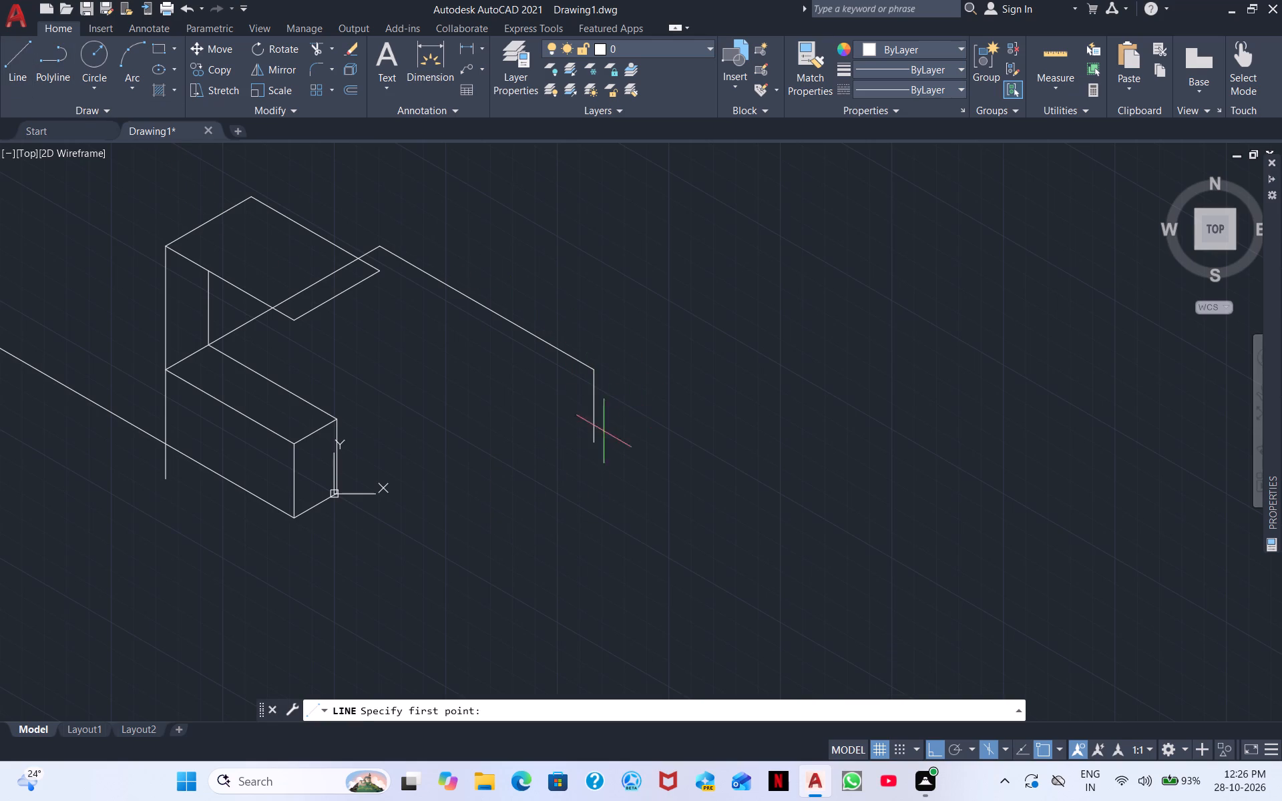
left_click(598, 445)
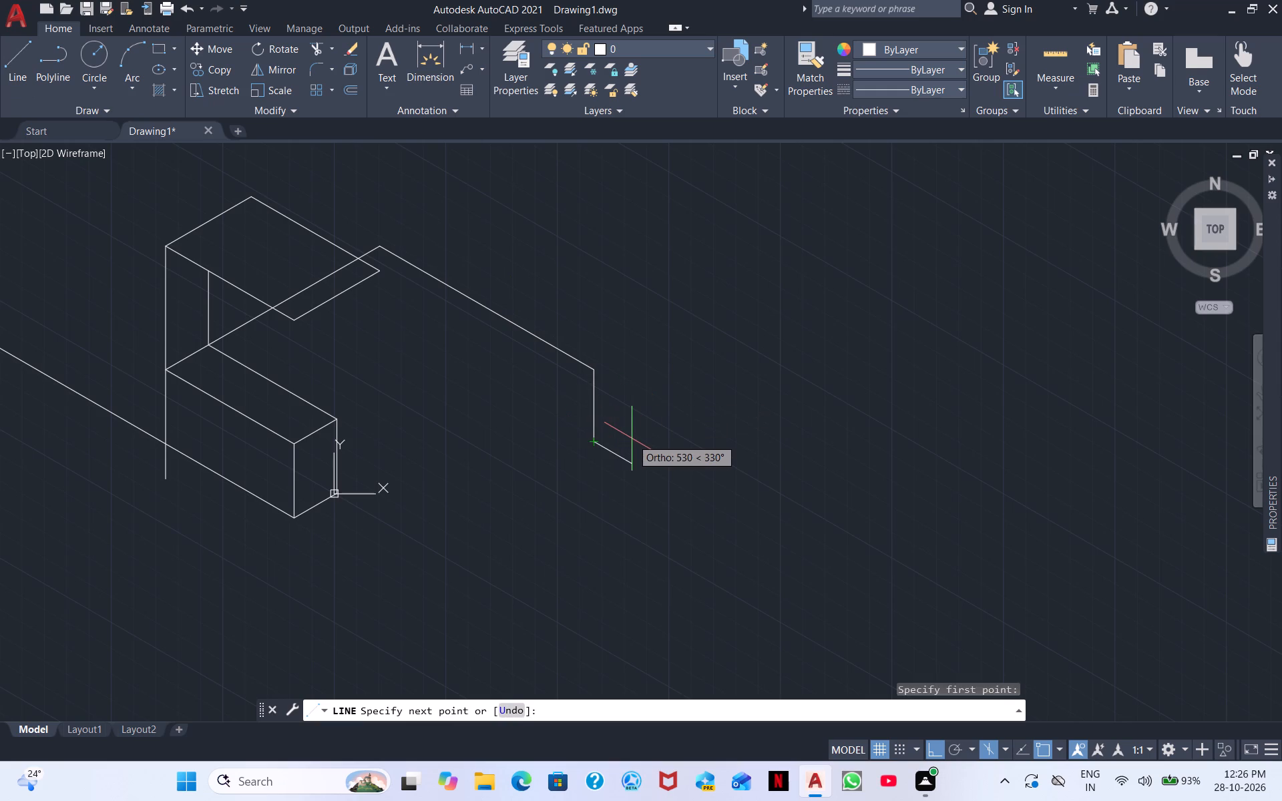
key("F5")
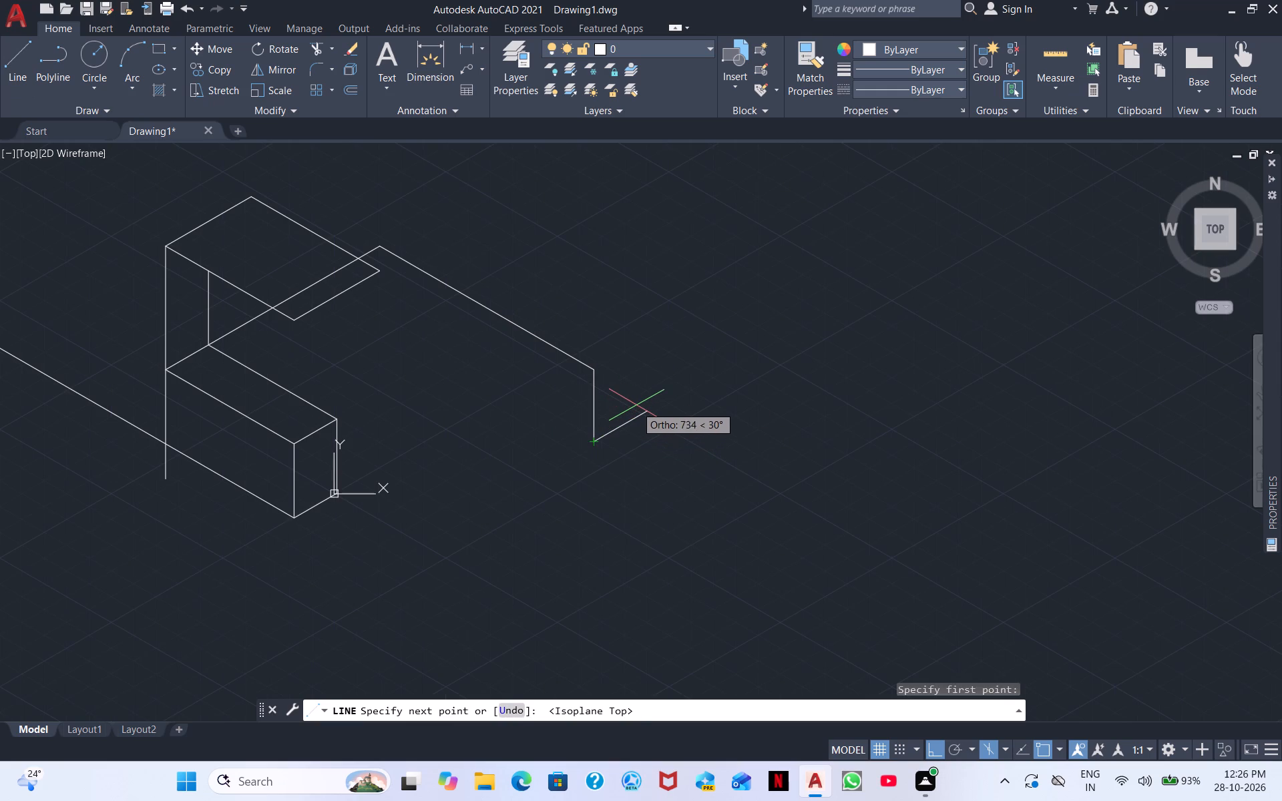
type("700")
key("Return")
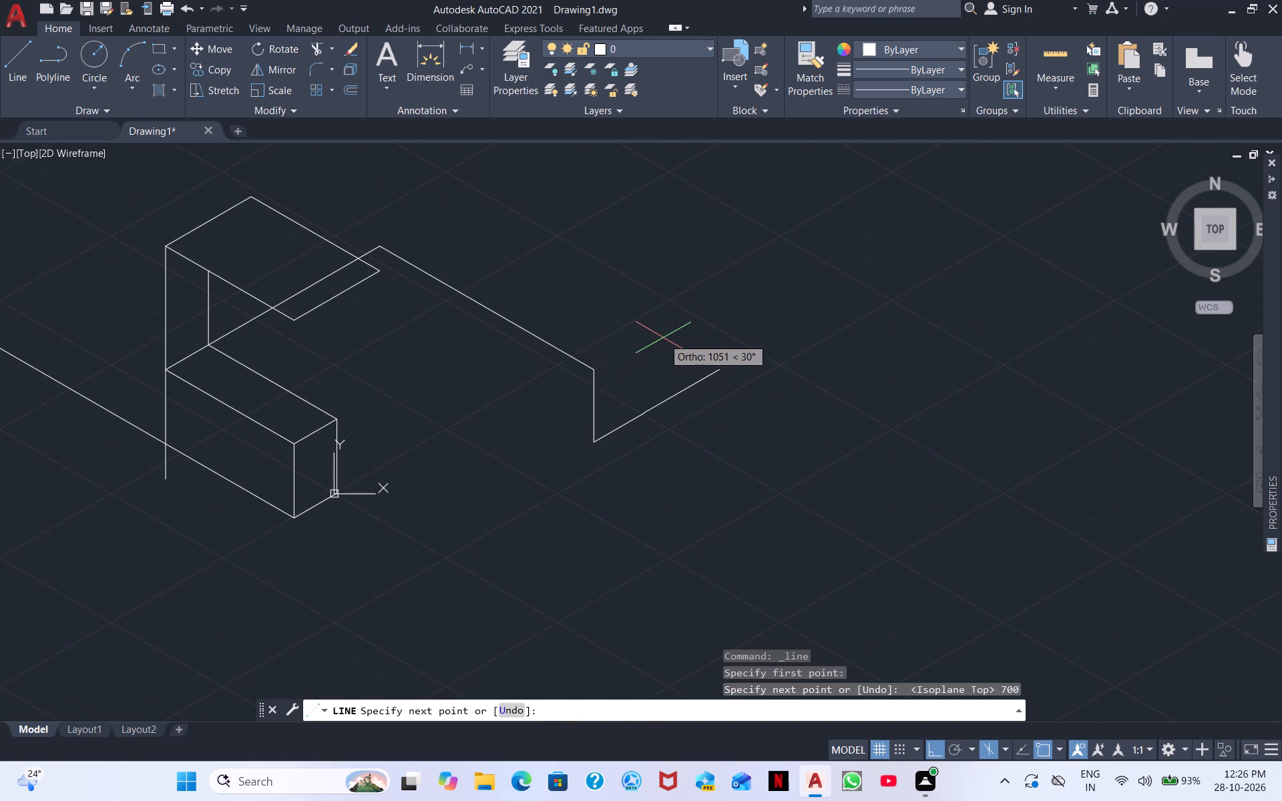
Continue 1850 upward from the 700 line in the right isoplane, return at 210°, and close down onto the 880 vertical's upper end.
key("F5")
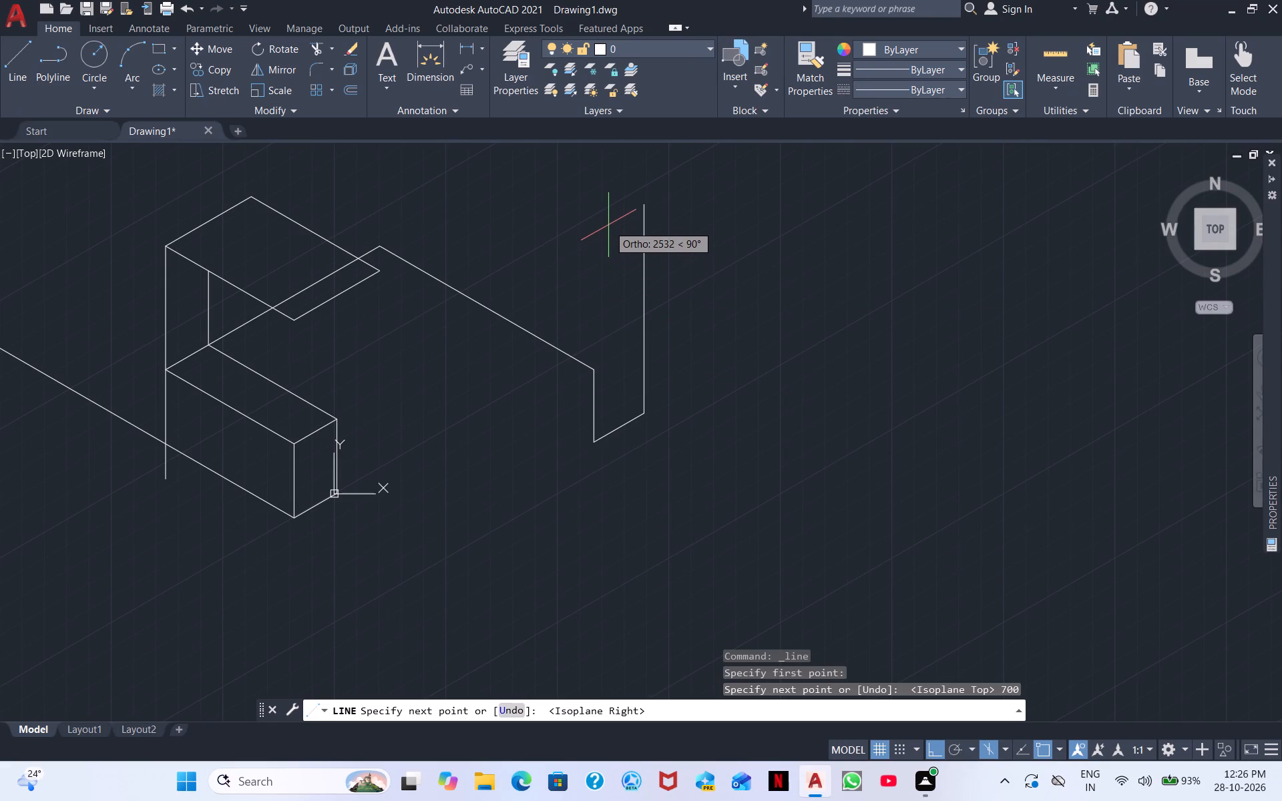
type("1850")
key("Return")
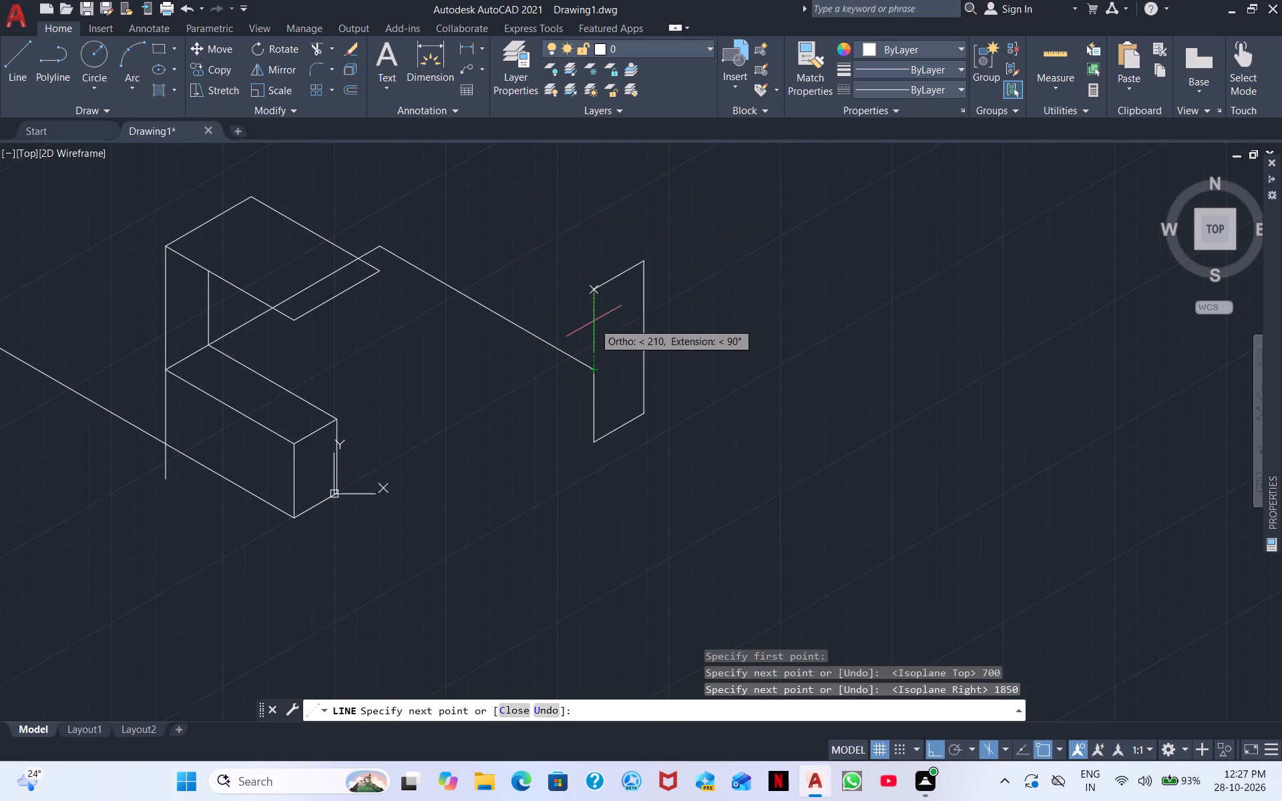
left_click(591, 288)
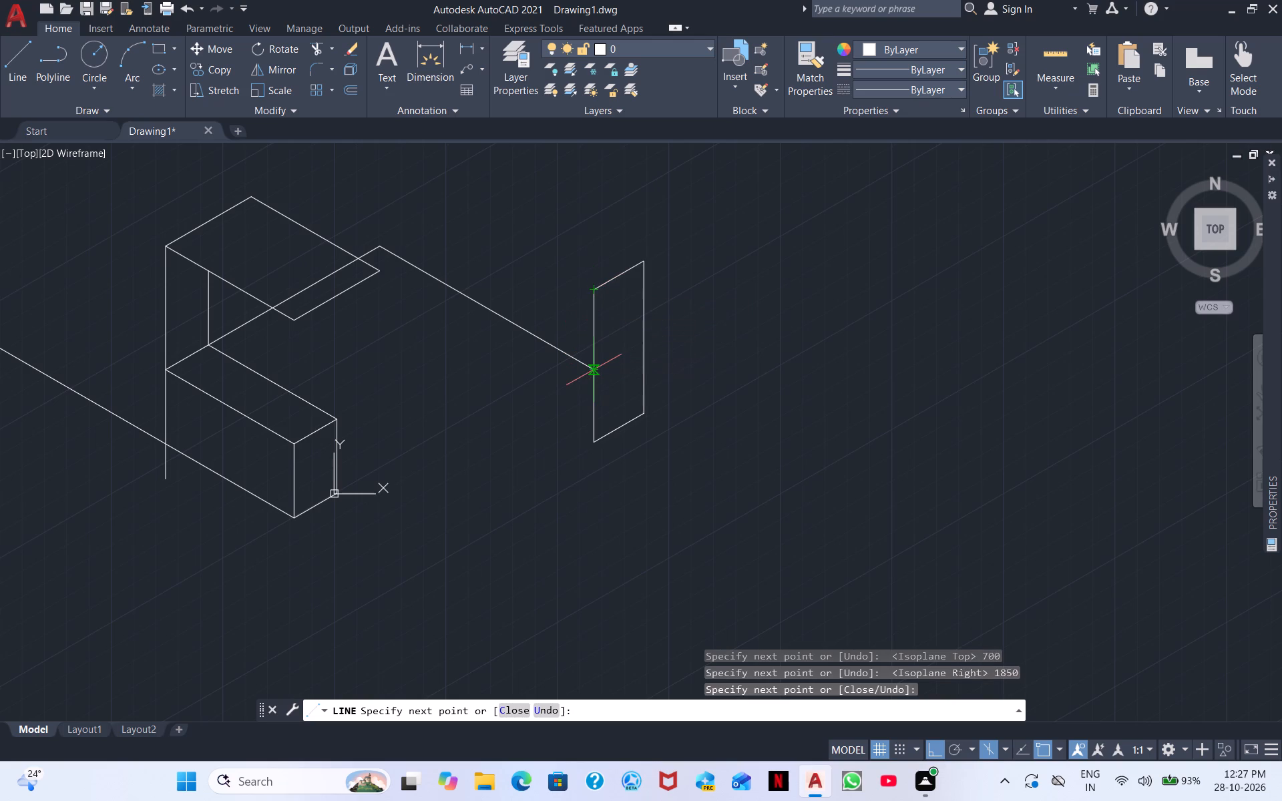
scroll(597, 365, "up", 4)
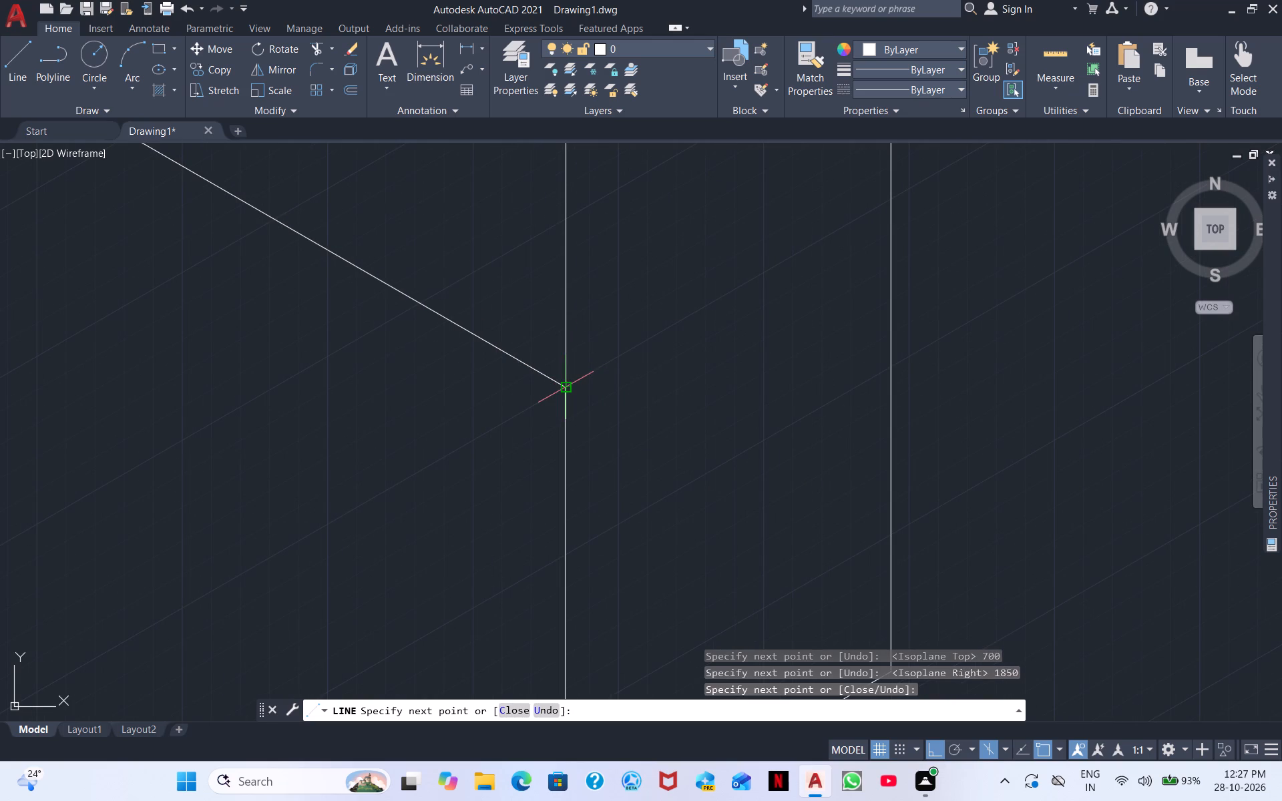
left_click(564, 383)
right_click(684, 354)
right_click(684, 354)
left_click(712, 361)
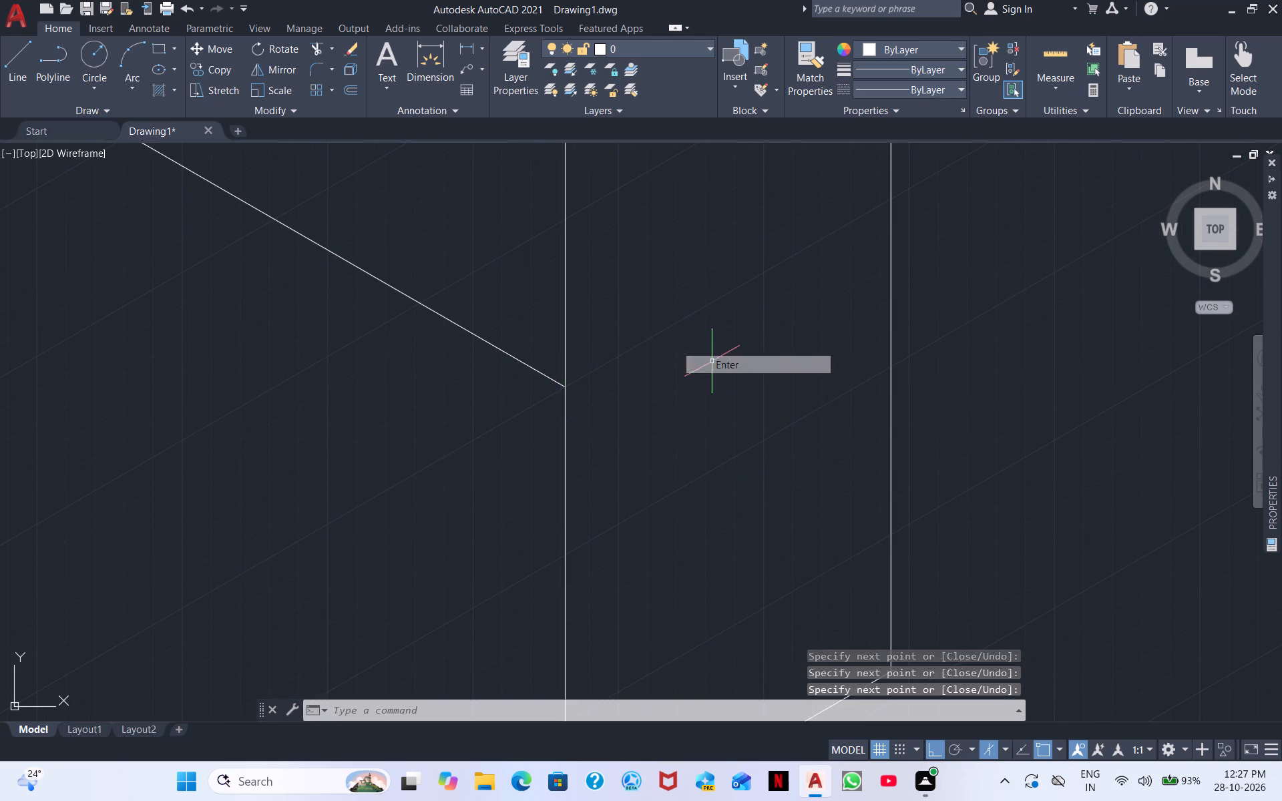
From the new panel's upper corner above the 880 vertical, draw 950 at 330° in the left isoplane, continuing 1850 vertically down.
scroll(712, 361, "down", 3)
middle_click_drag(716, 351, 757, 405)
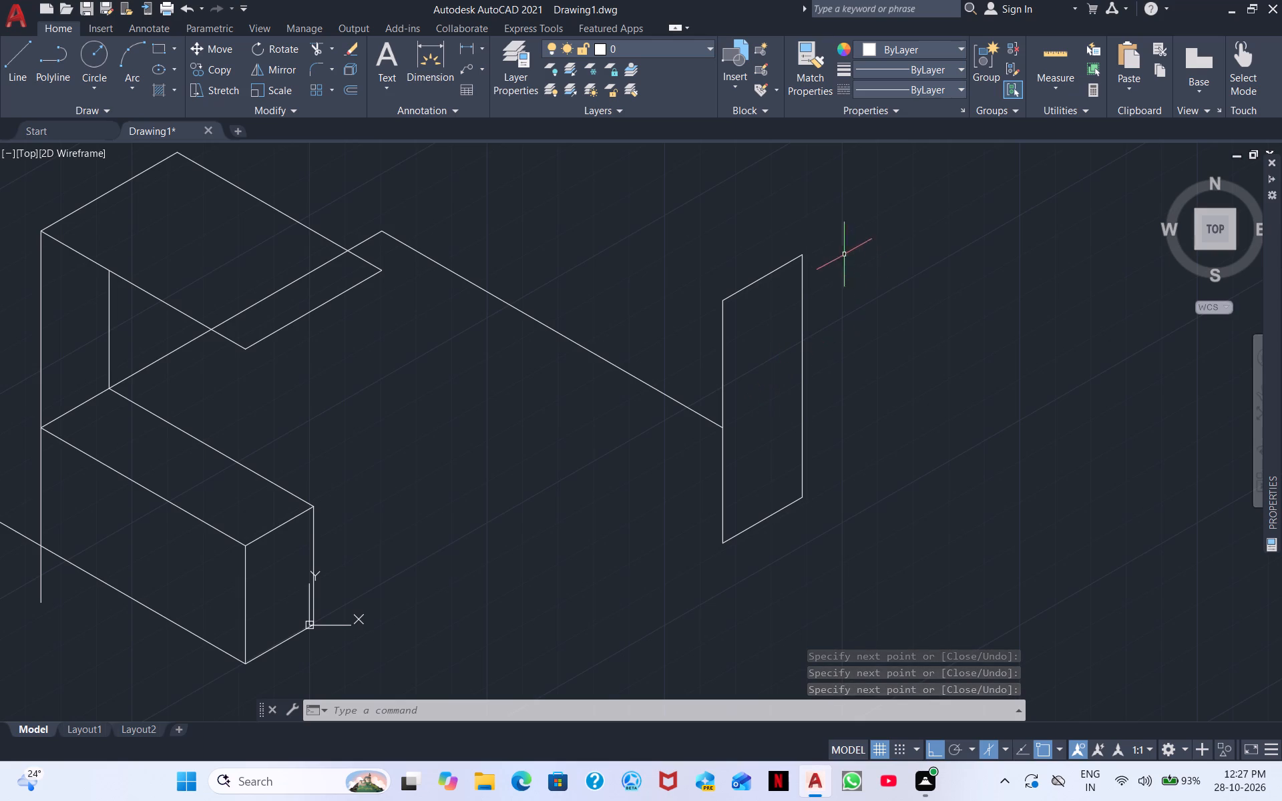
left_click(11, 65)
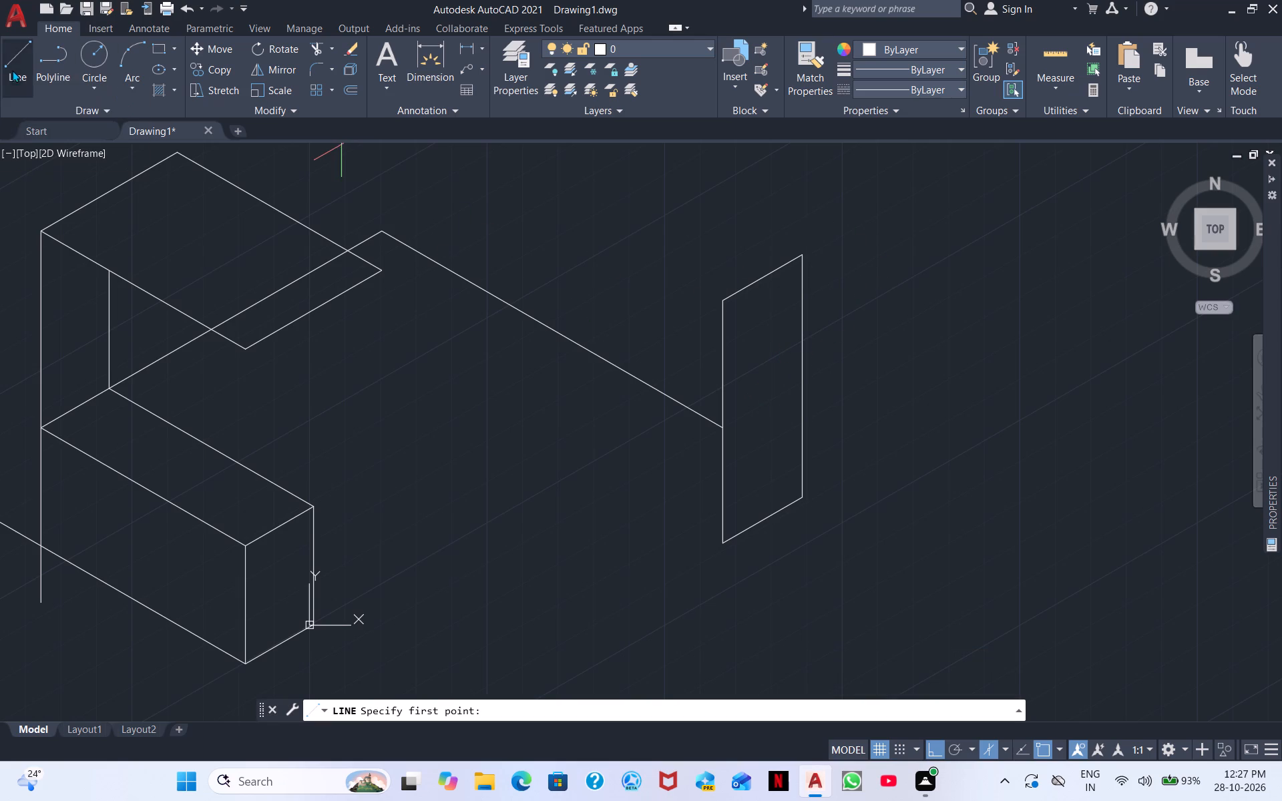
left_click(719, 305)
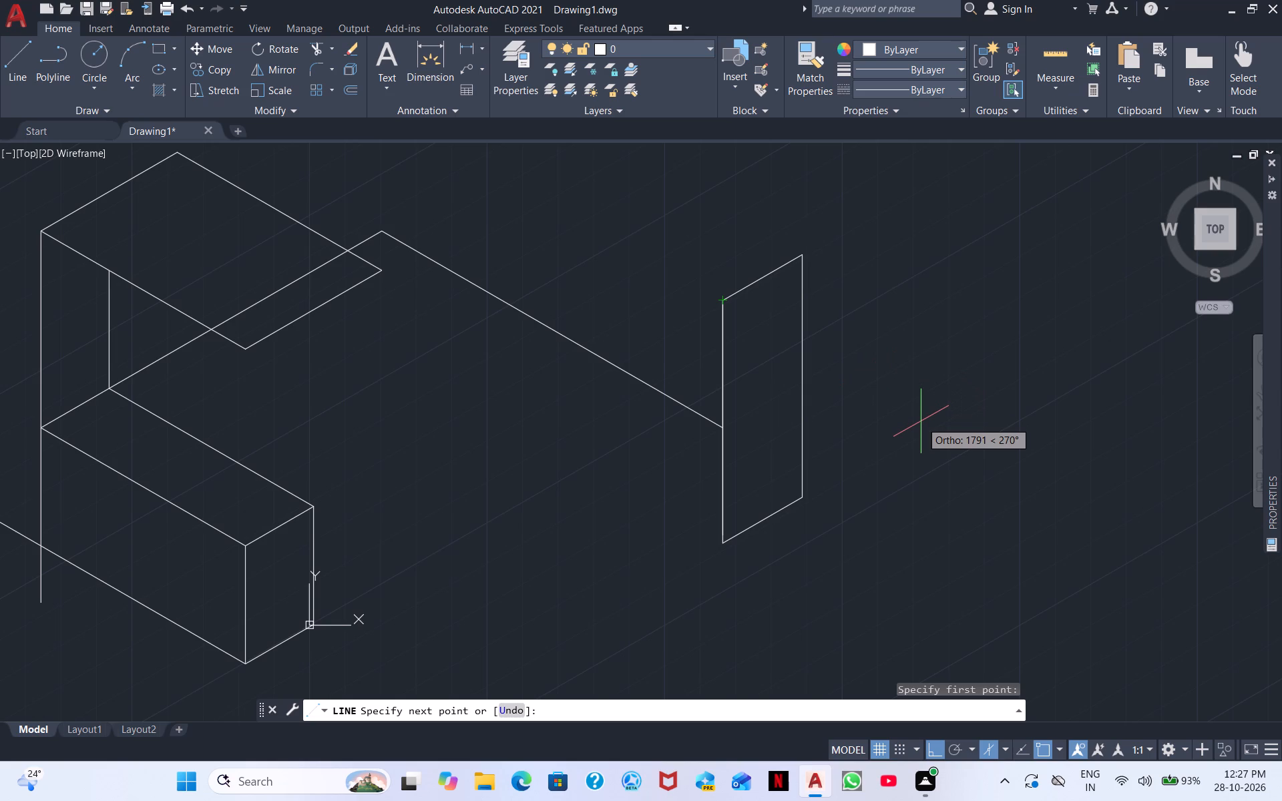
key("F5")
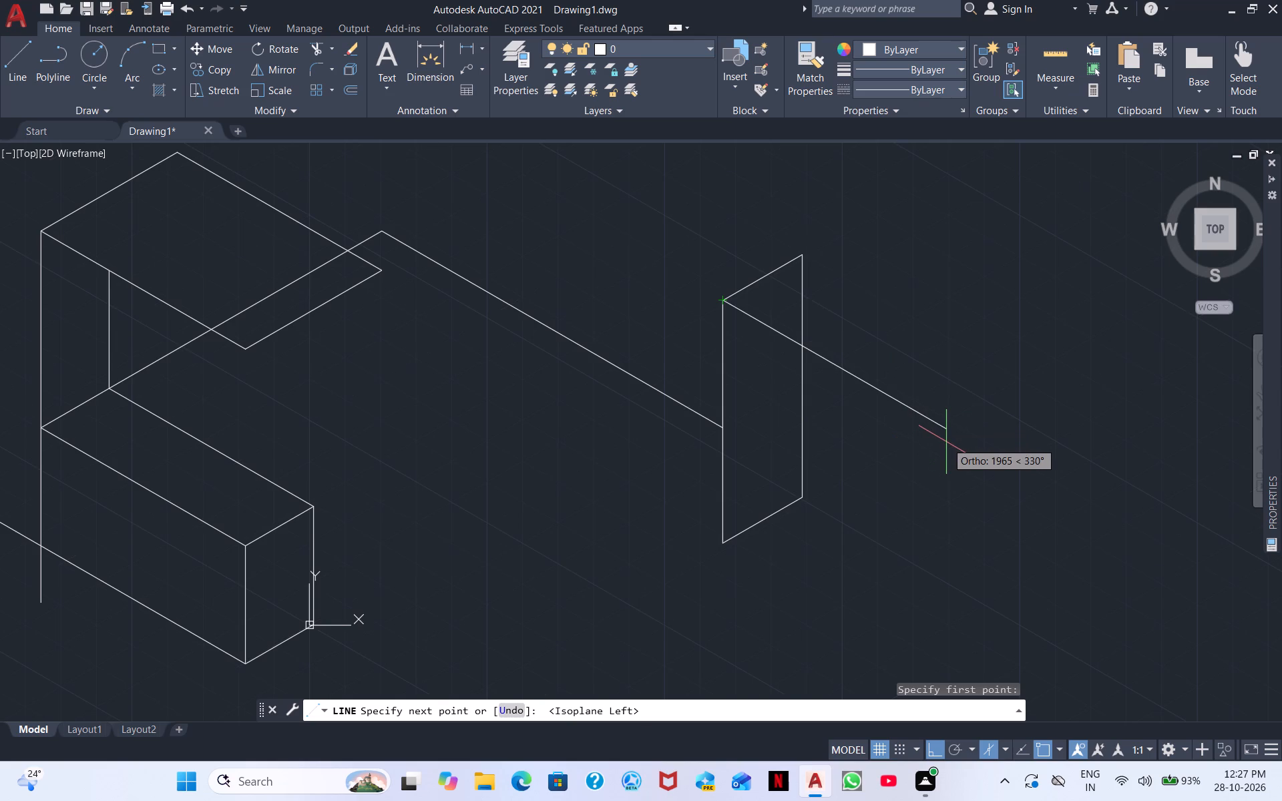
type("950")
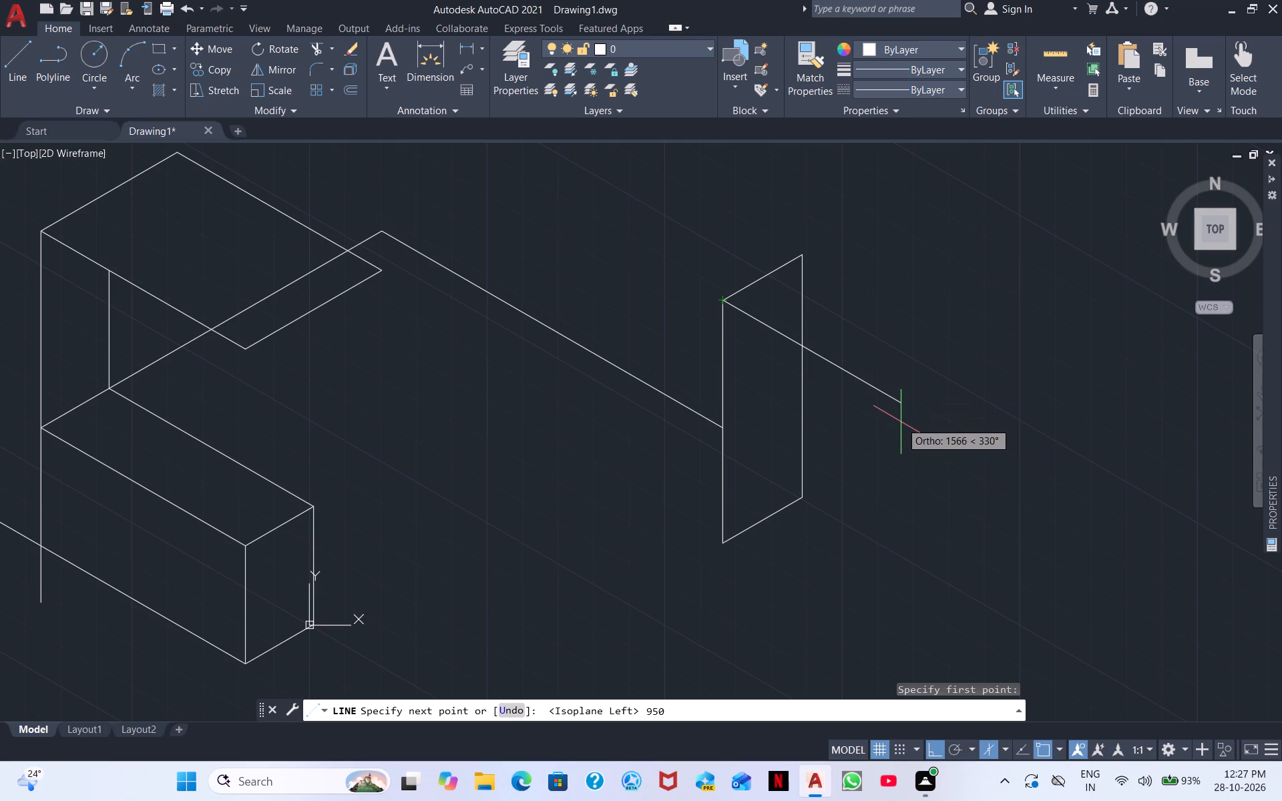
key("Return")
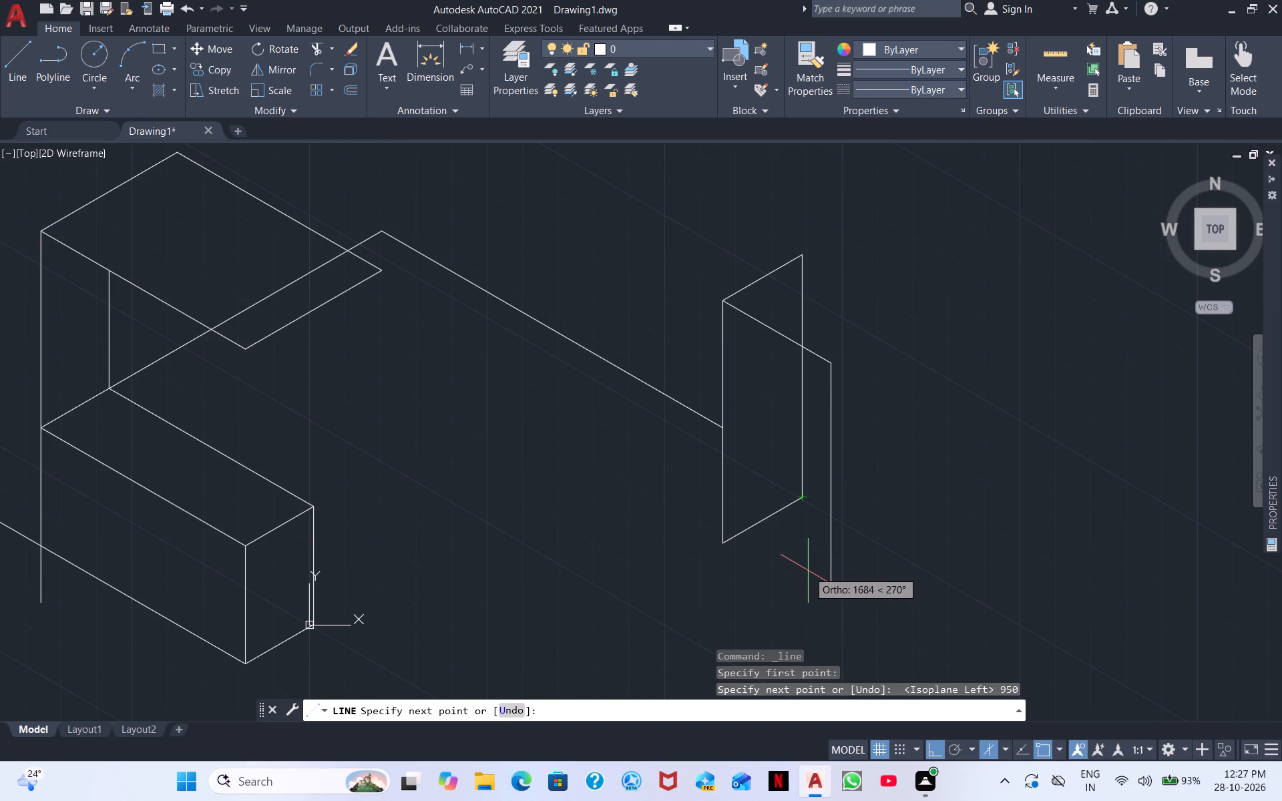
type("1850")
key("Return")
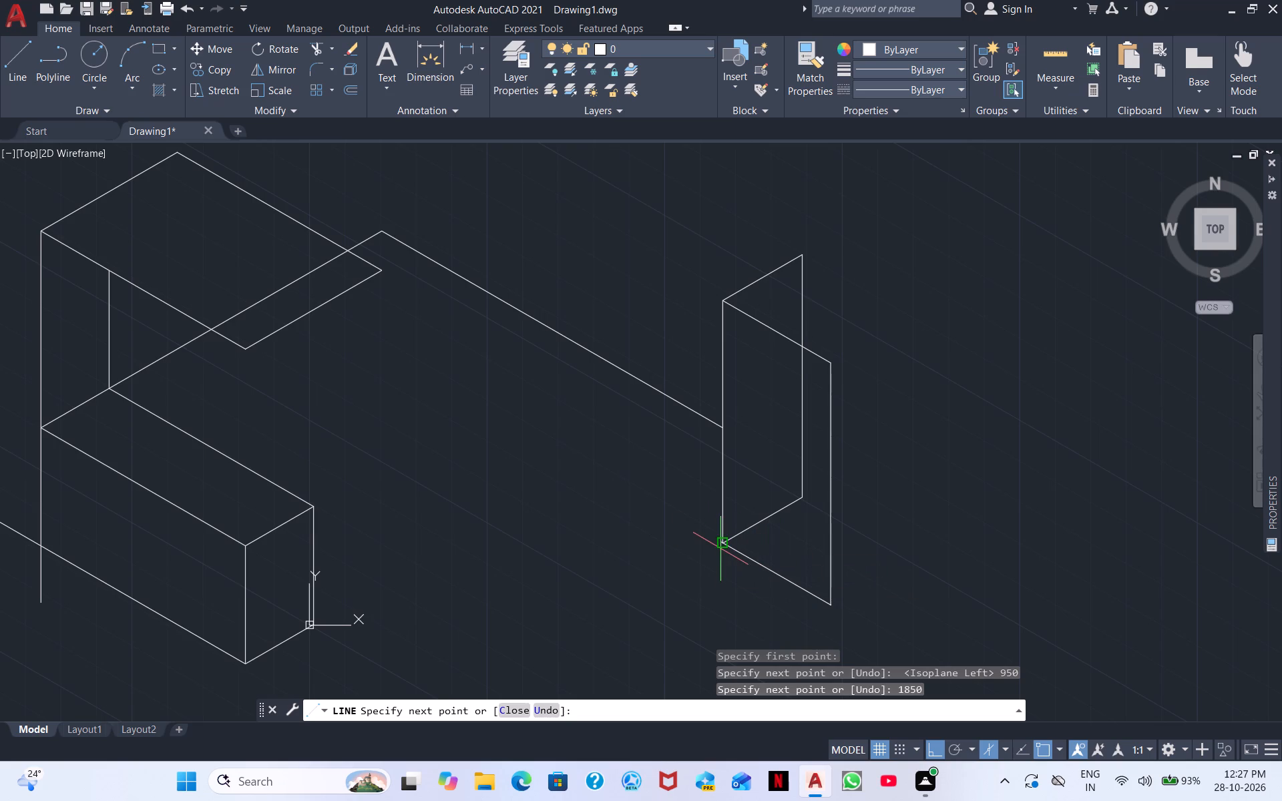
key("Escape")
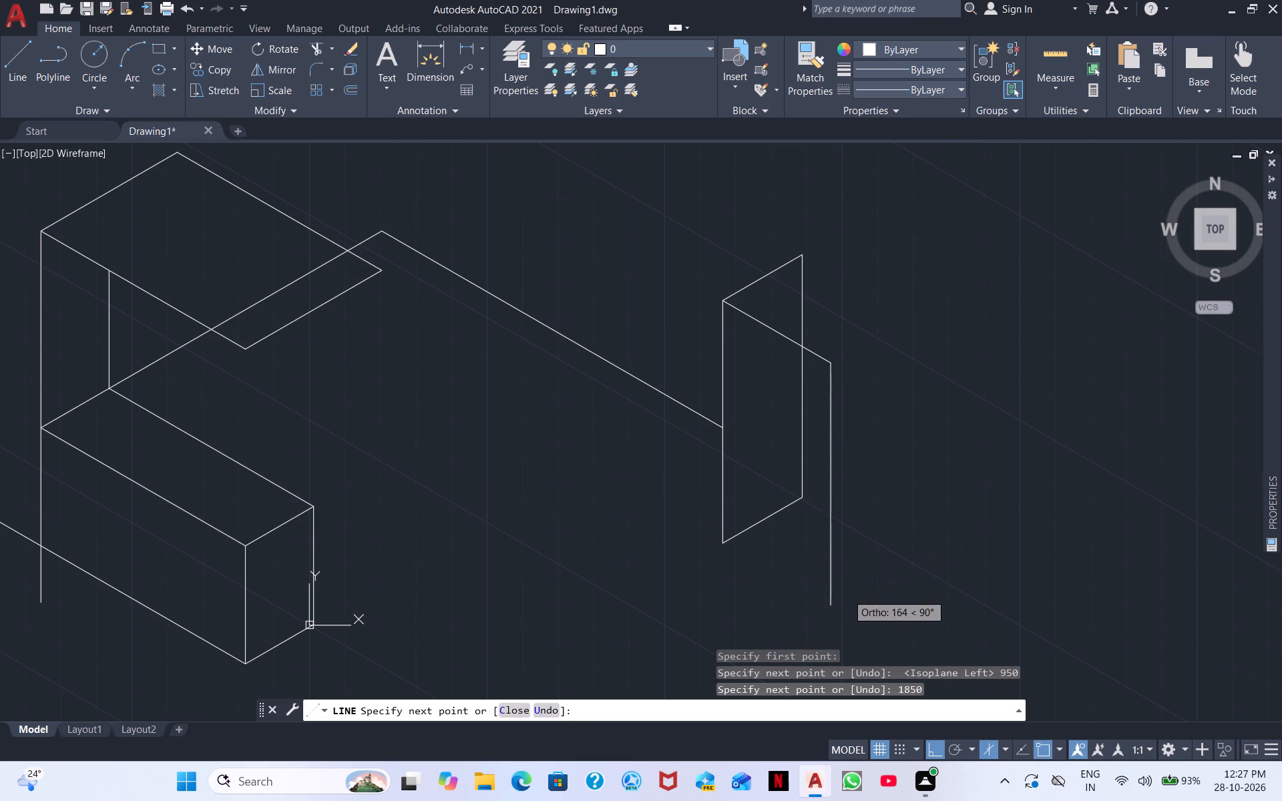
Draw crossing top-face edges: 330° from the panel's far upper corner and 30° in the top isoplane from the 950 edge's end.
right_click(942, 472)
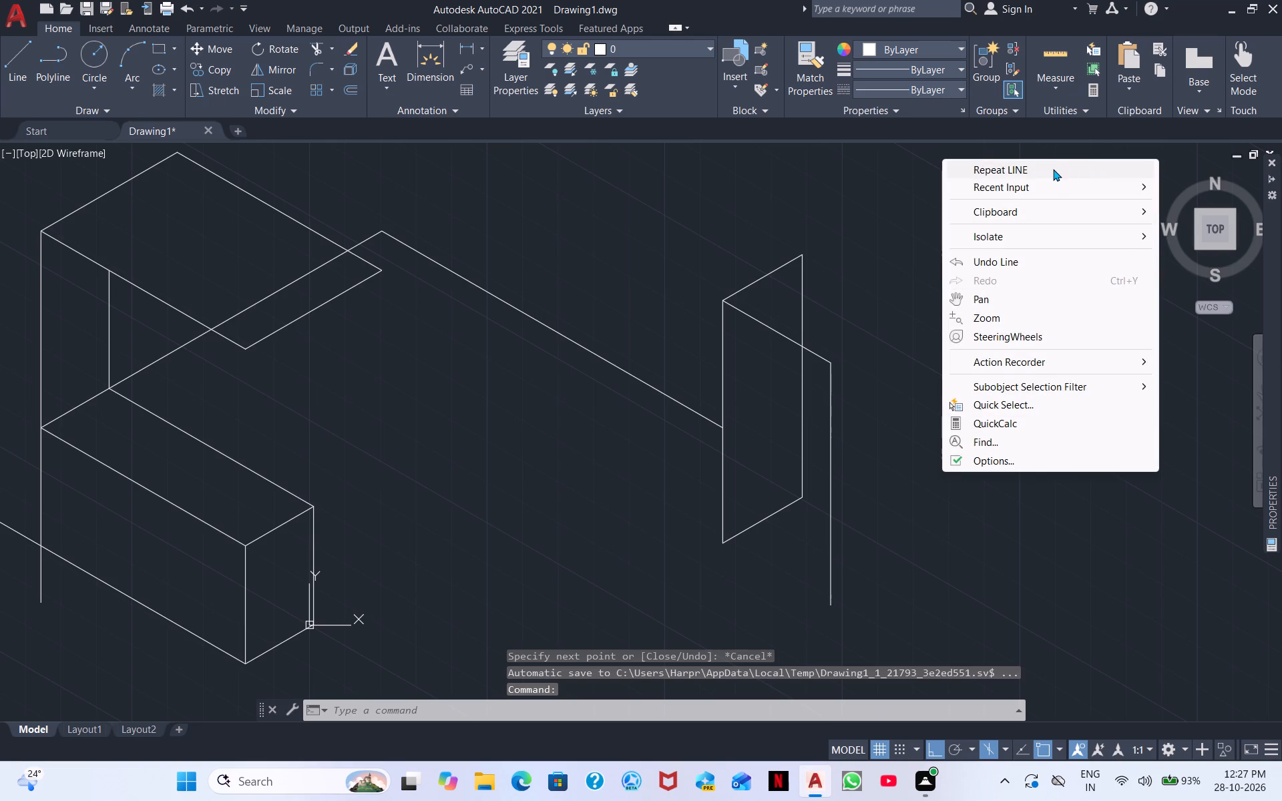
left_click(1053, 168)
left_click(800, 255)
left_click(966, 439)
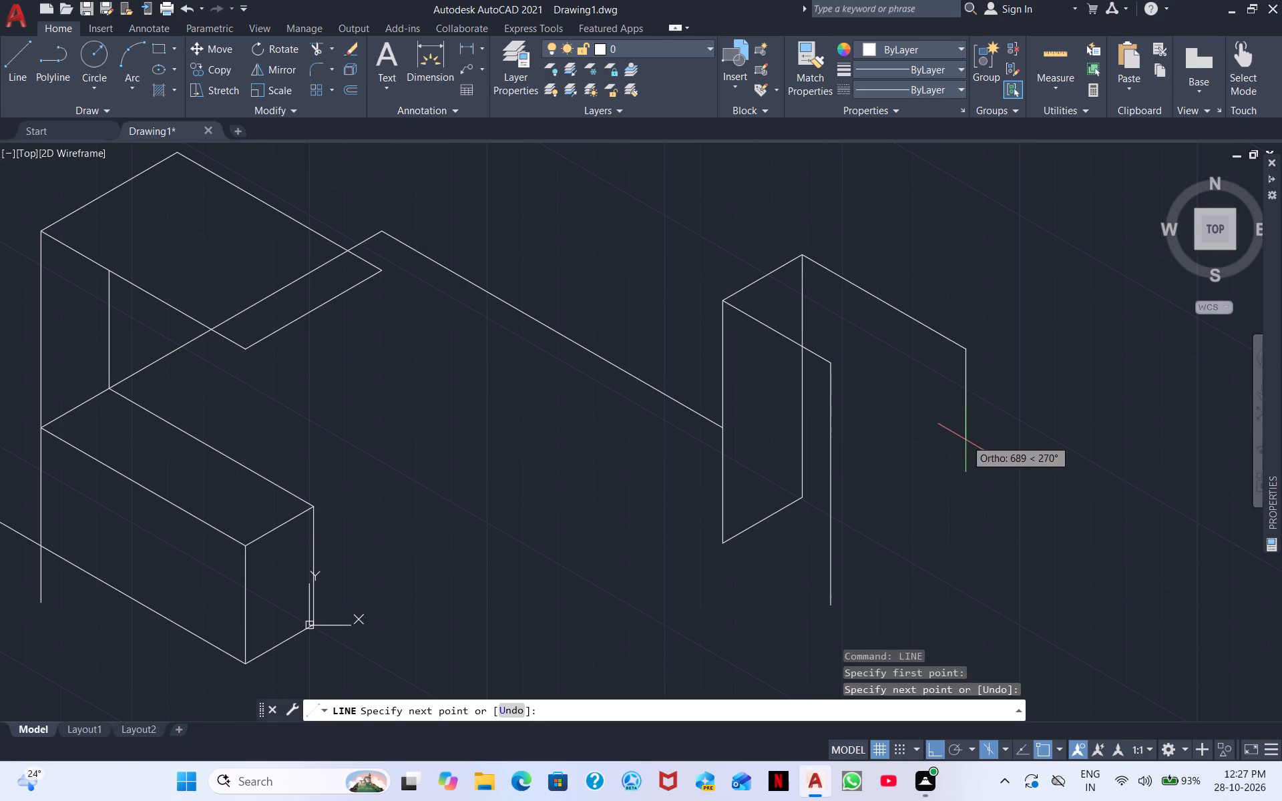
key("Escape")
right_click(941, 476)
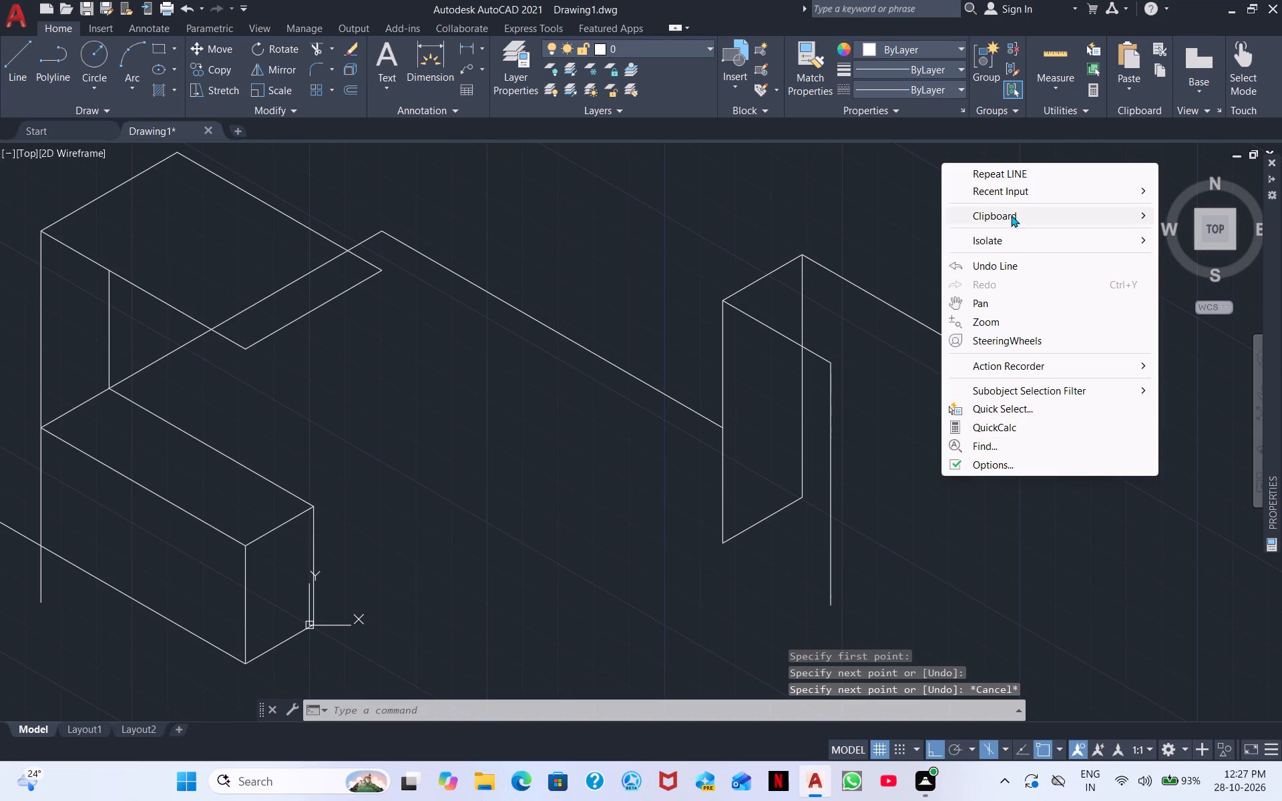
left_click(1022, 177)
left_click(833, 360)
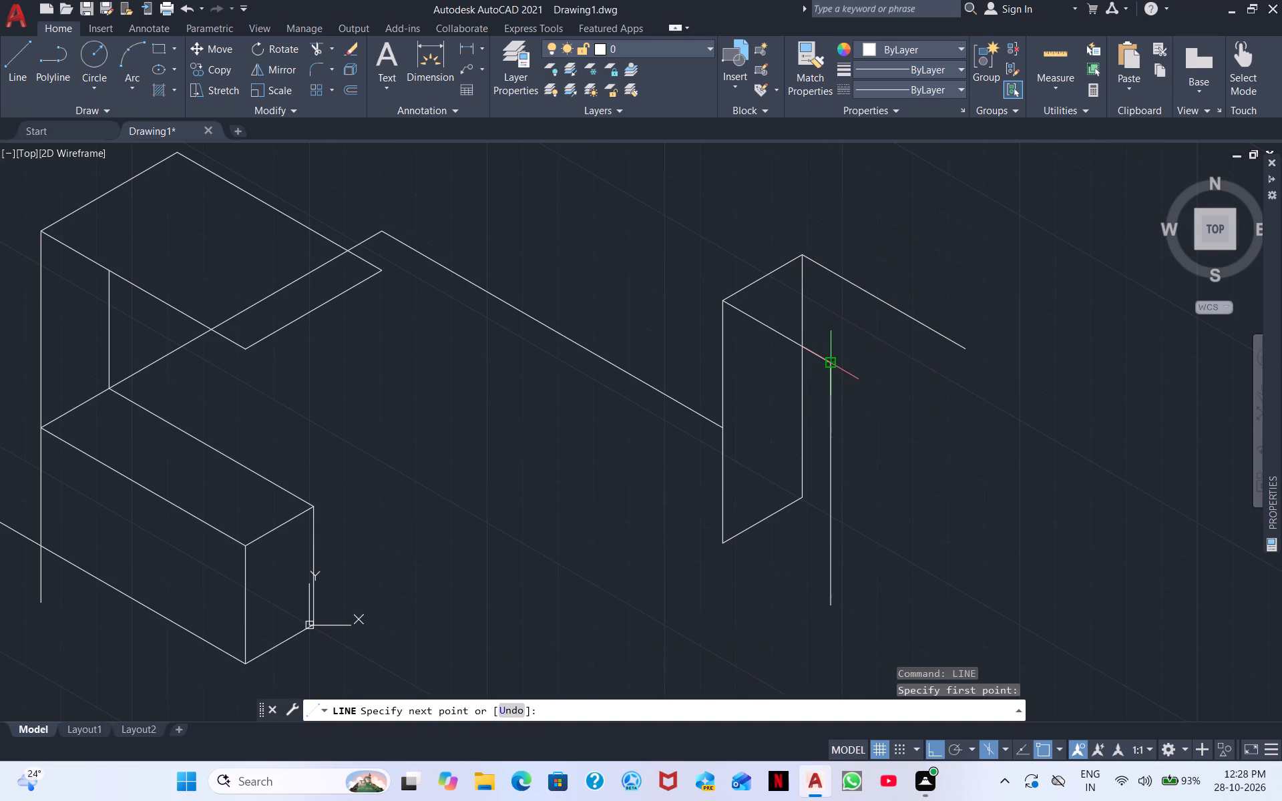
key("F5")
left_click(961, 289)
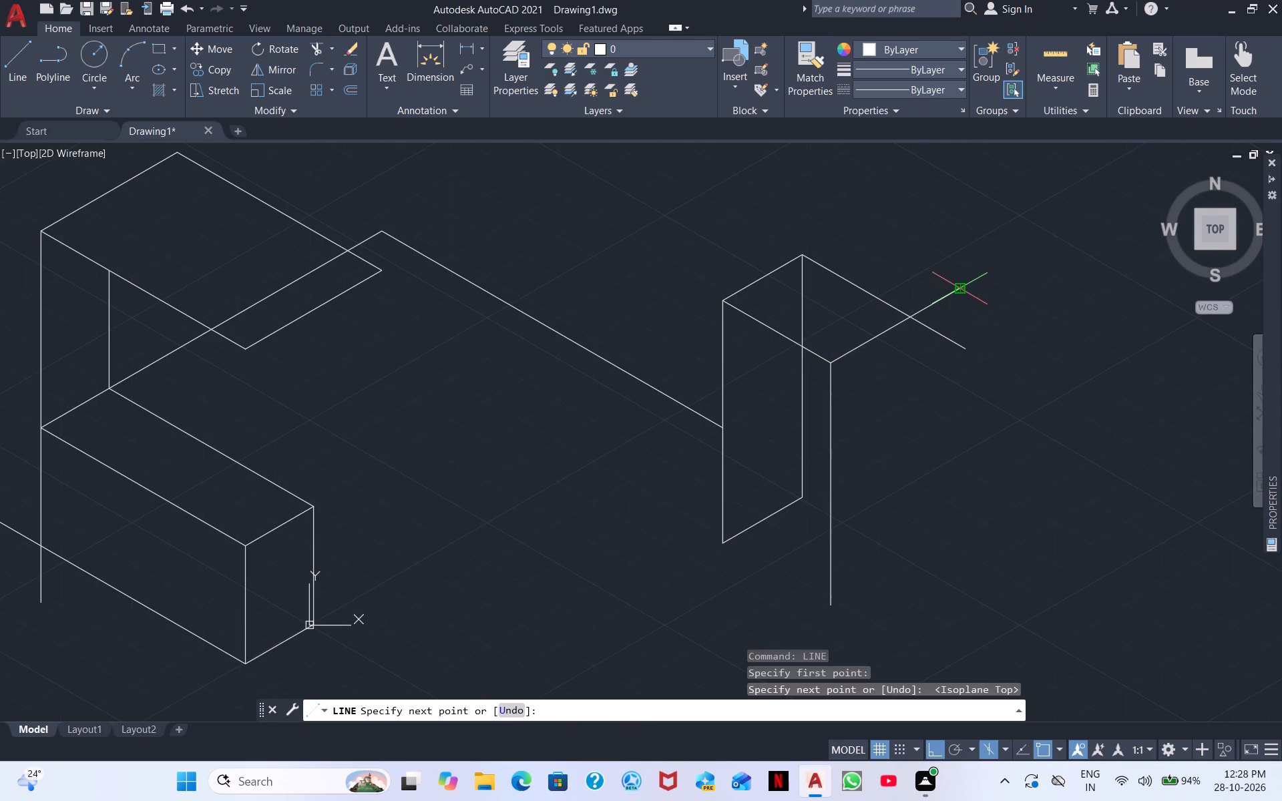
key("Escape")
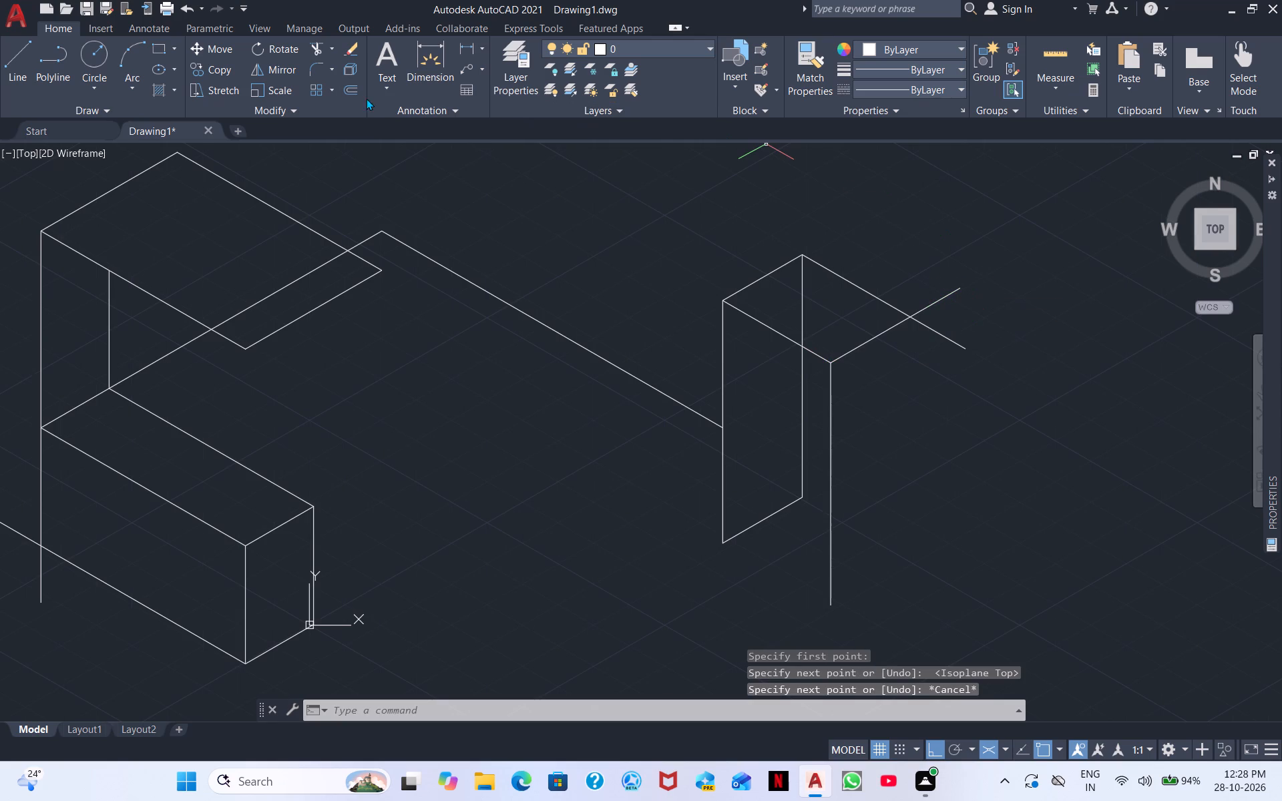
Trim both top-face edges beyond their crossing and the part of the back vertical lying inside the top face.
left_click(320, 53)
left_click_drag(922, 275, 945, 390)
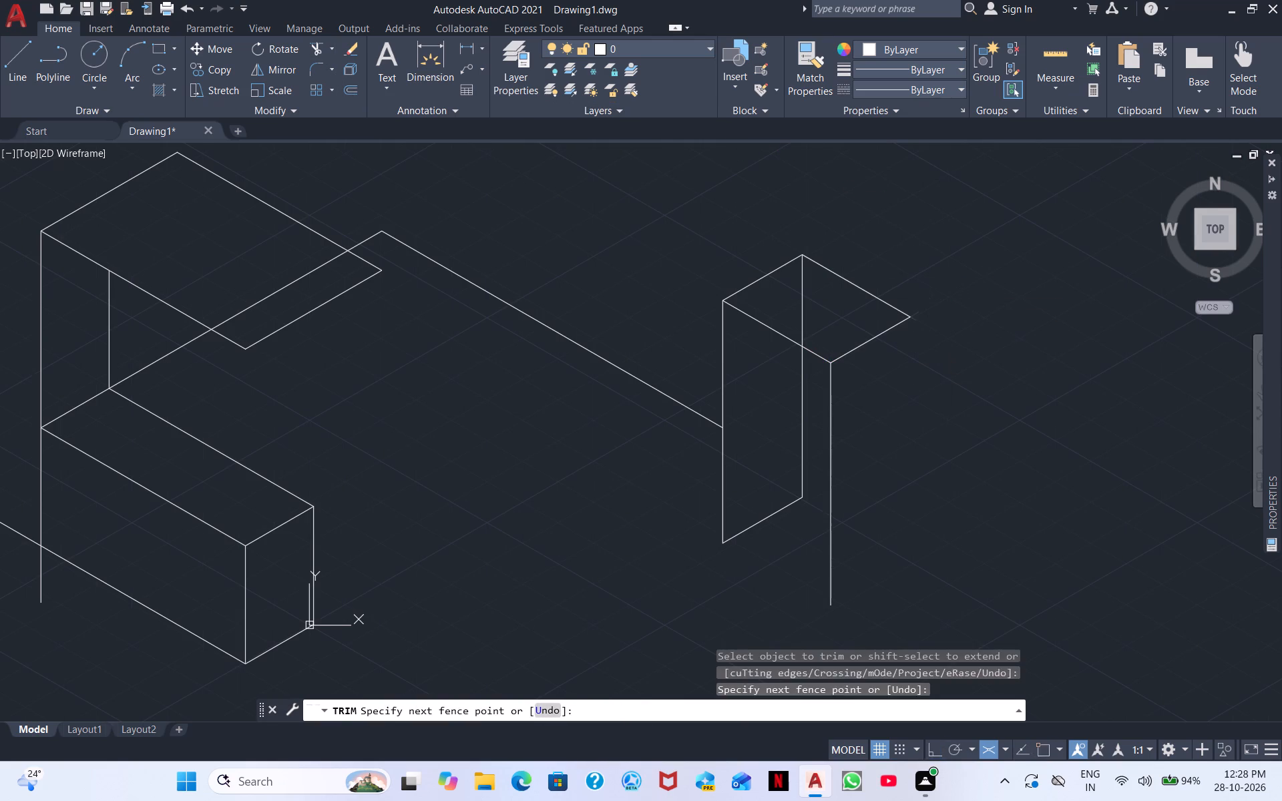
left_click_drag(945, 390, 945, 390)
left_click_drag(797, 319, 823, 315)
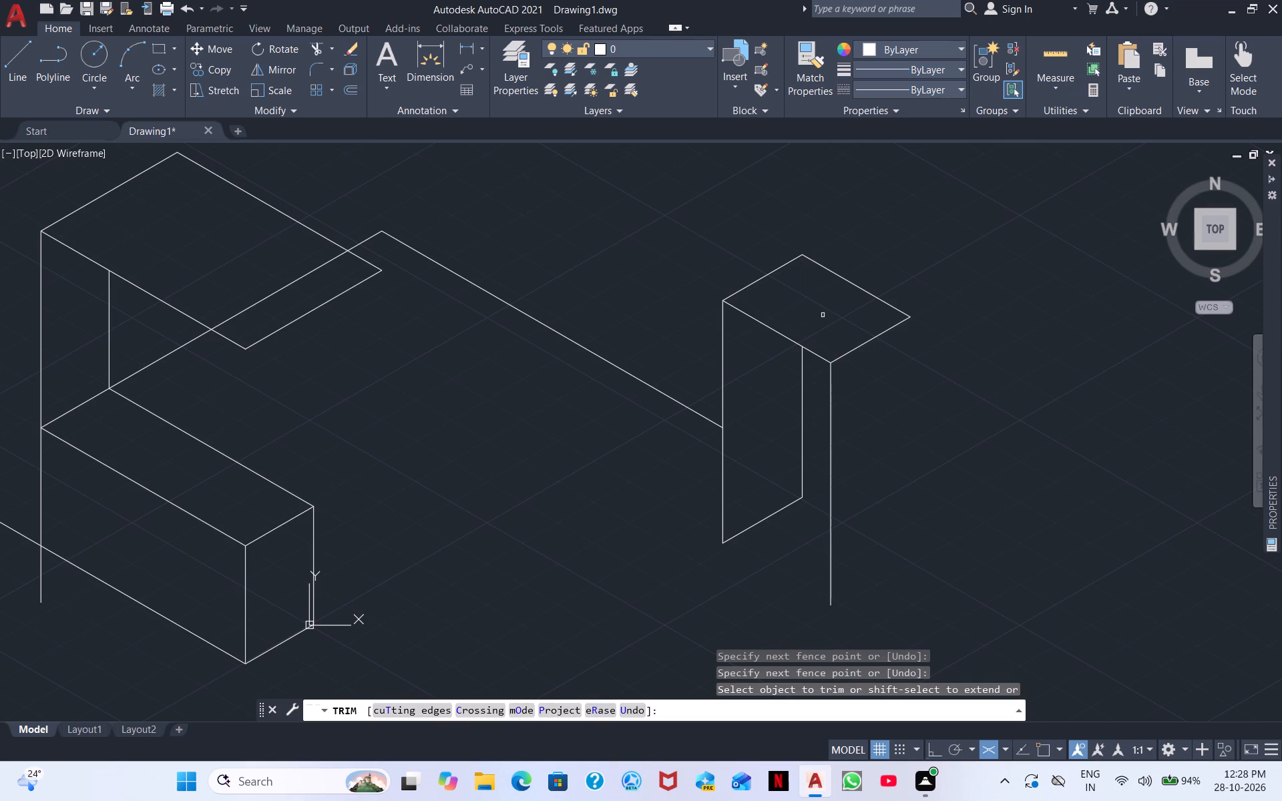
right_click(972, 378)
left_click(1026, 389)
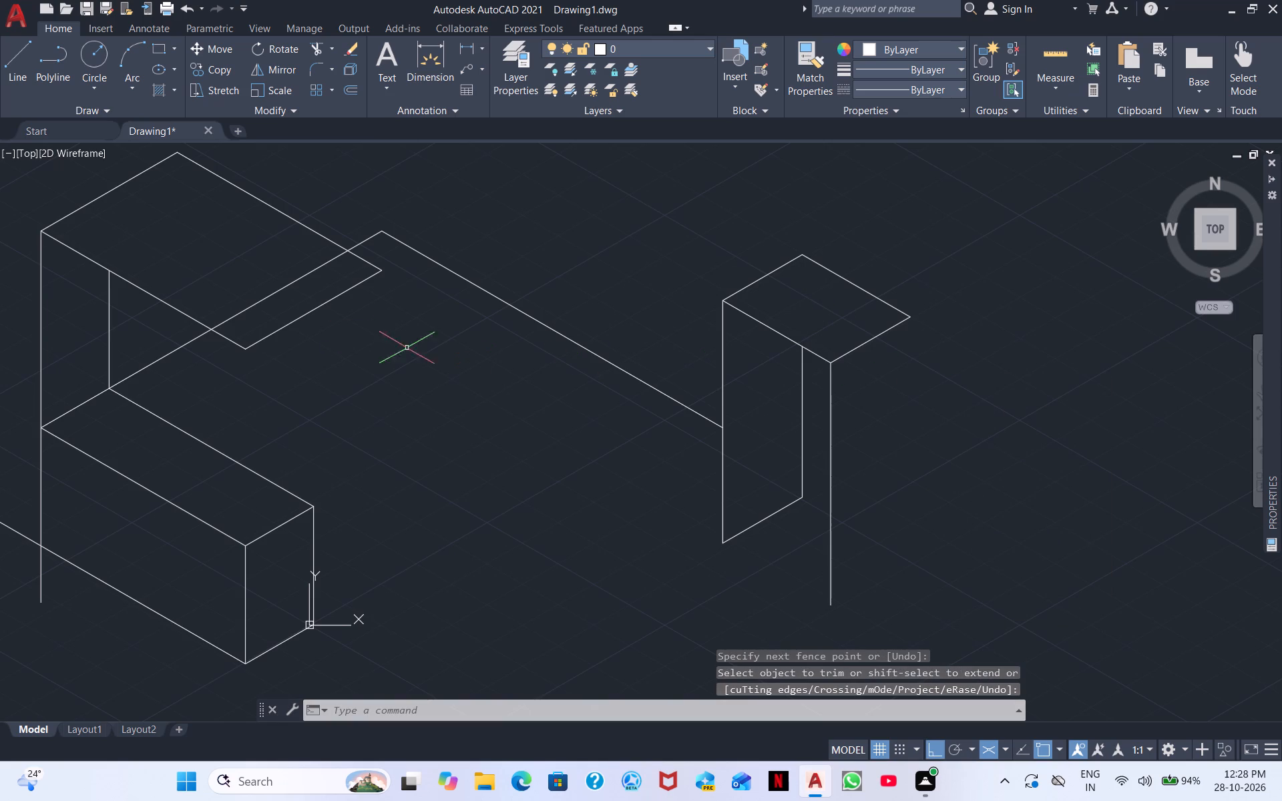
Draw a vertical down from the top face's remaining corner and a 30° line crossing it from the free 1850 vertical's lower end.
left_click(13, 59)
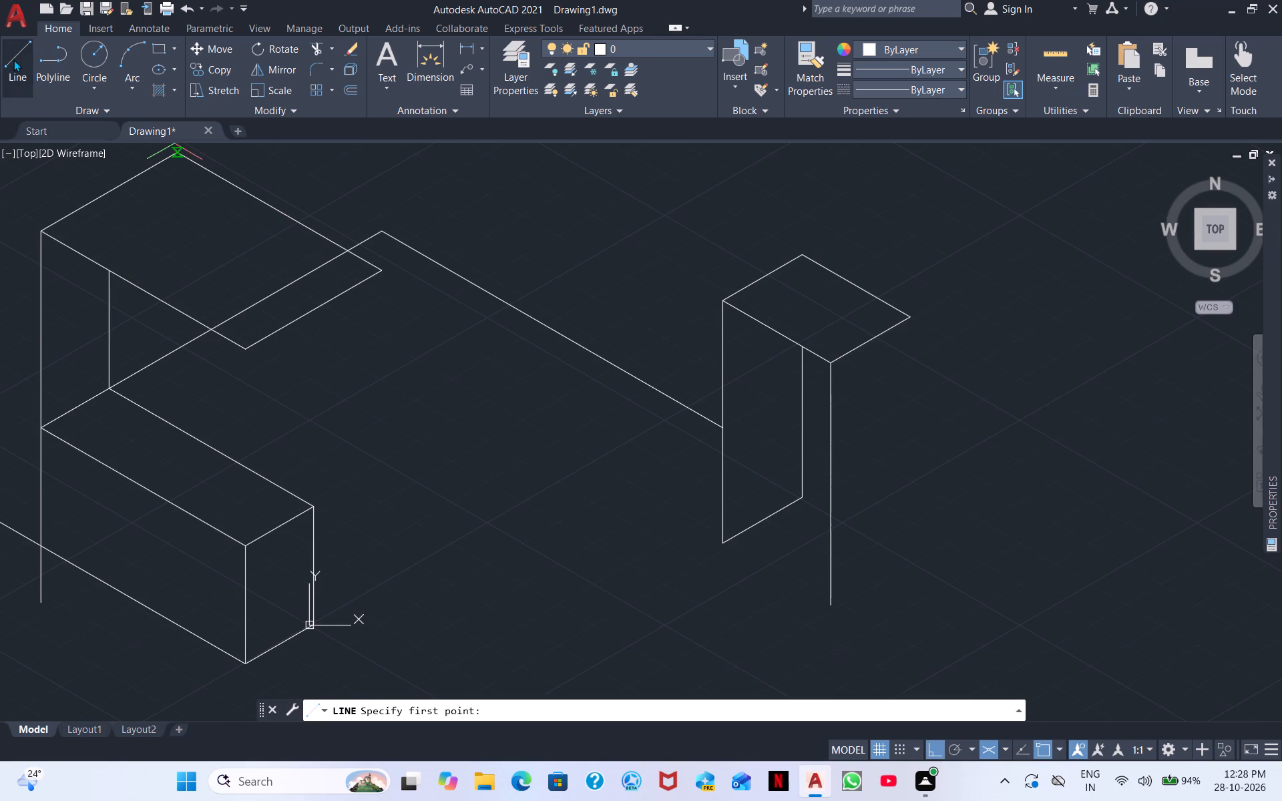
left_click(905, 312)
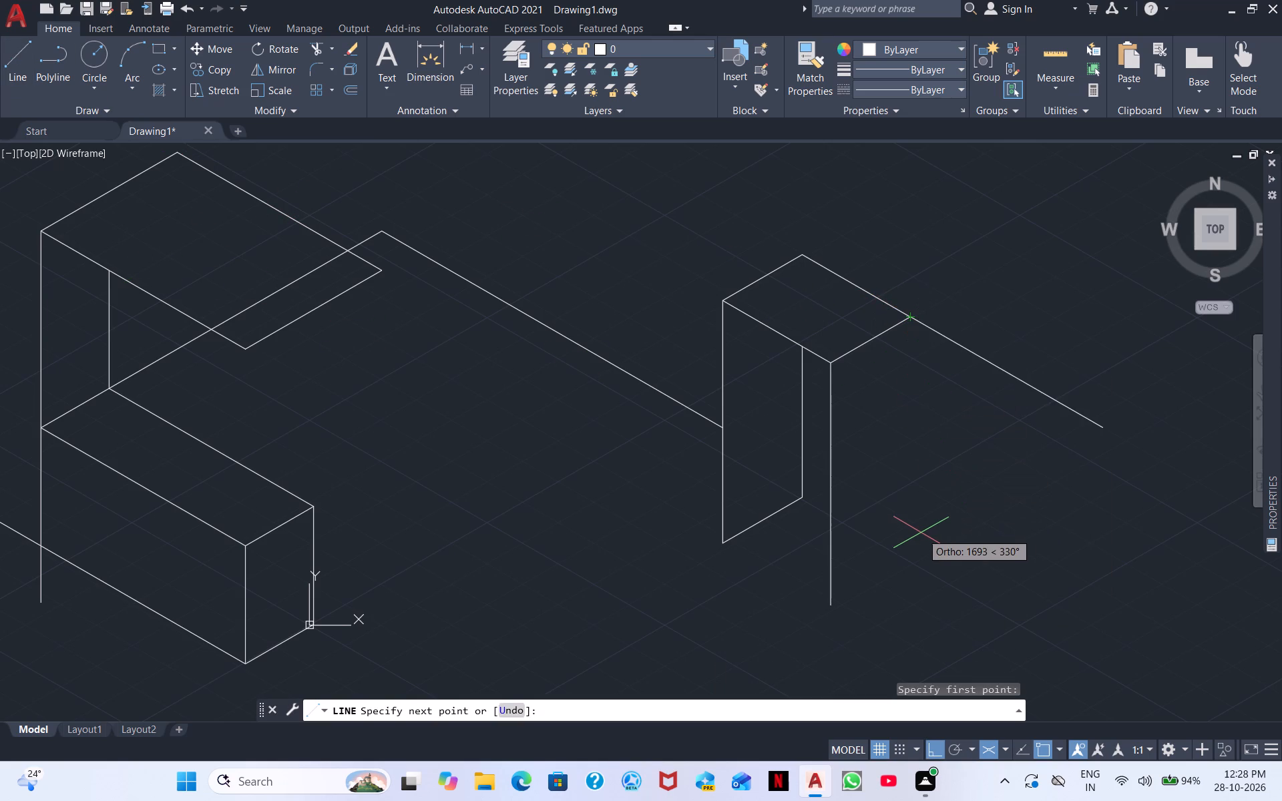
key("F5")
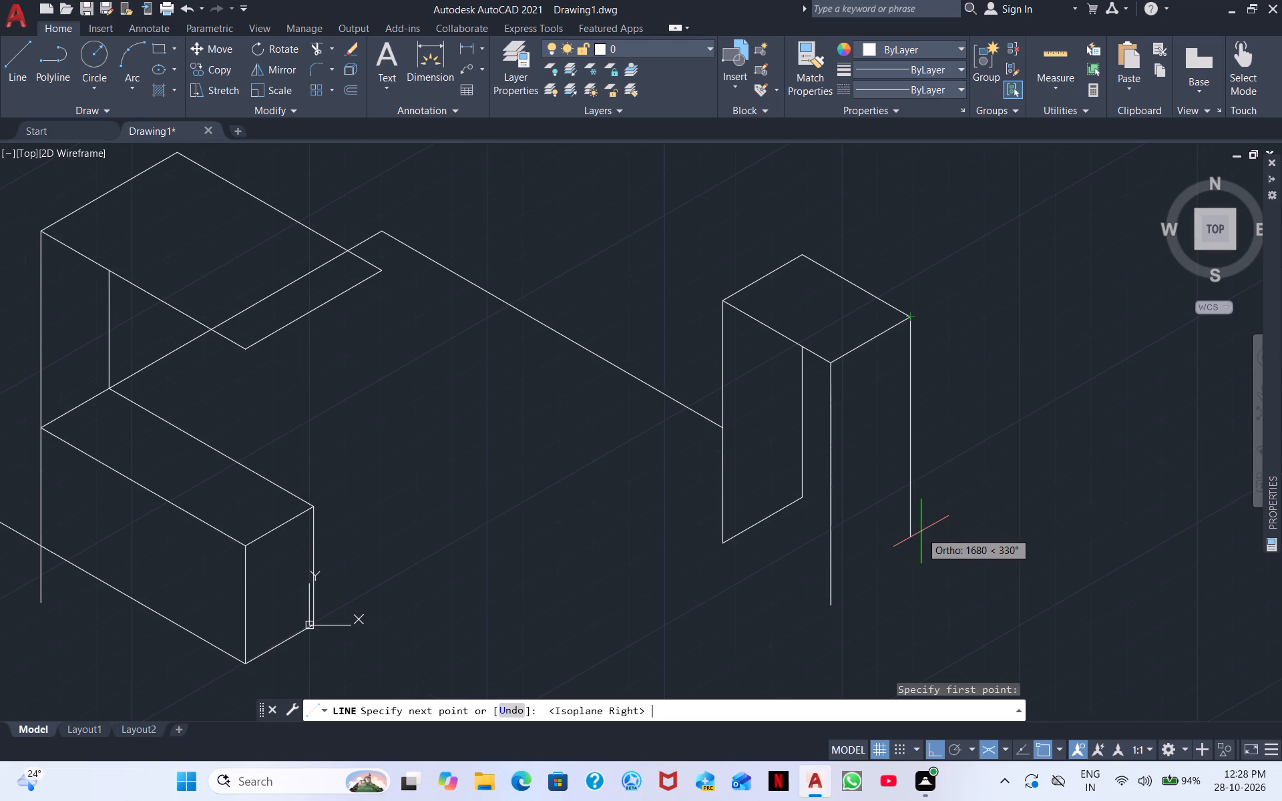
double_click(902, 645)
key("Escape")
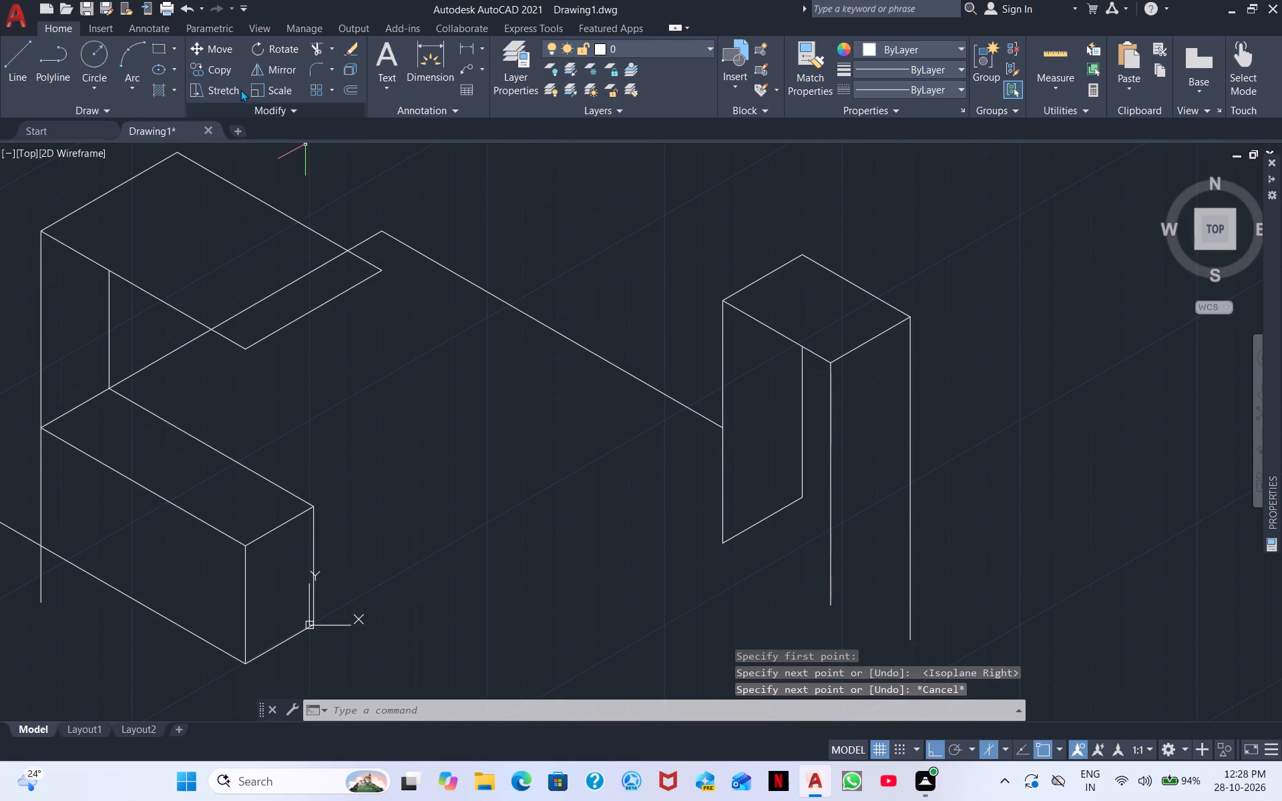
left_click(23, 57)
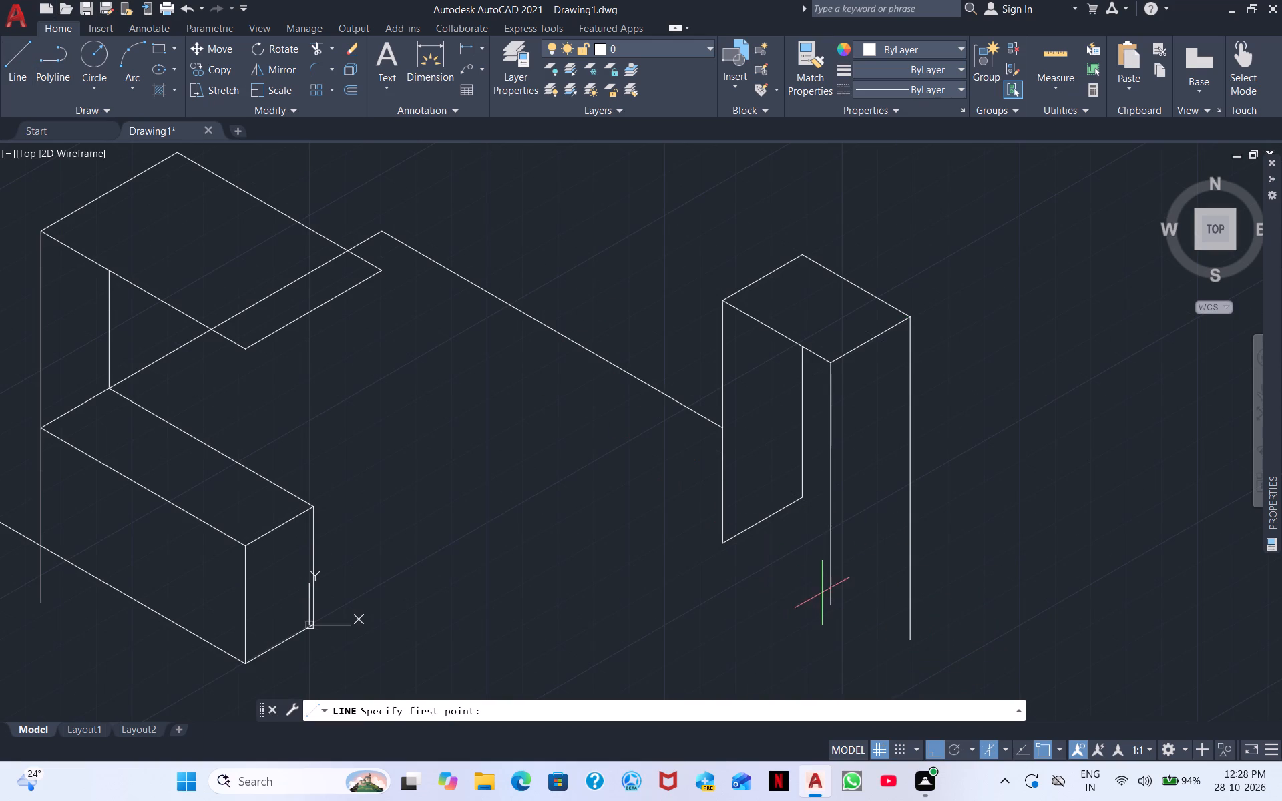
left_click(833, 607)
left_click(983, 454)
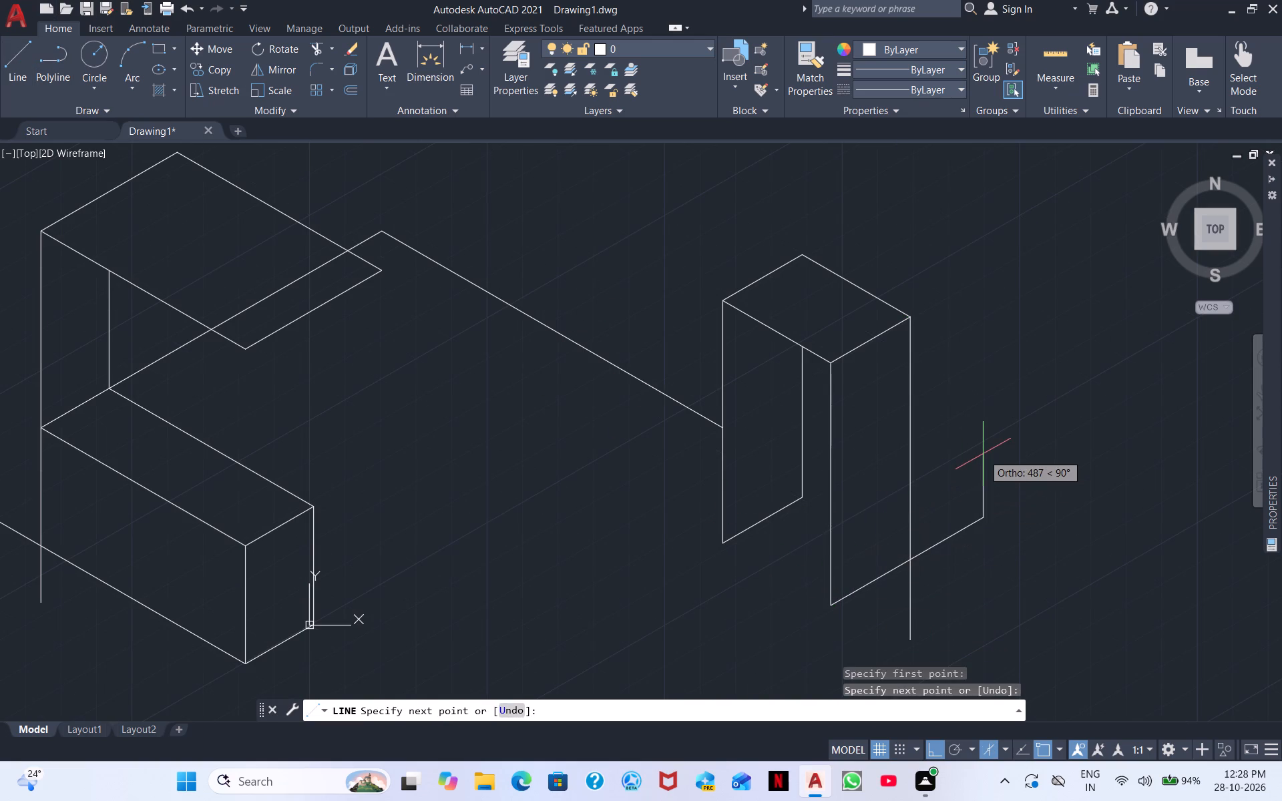
key("Escape")
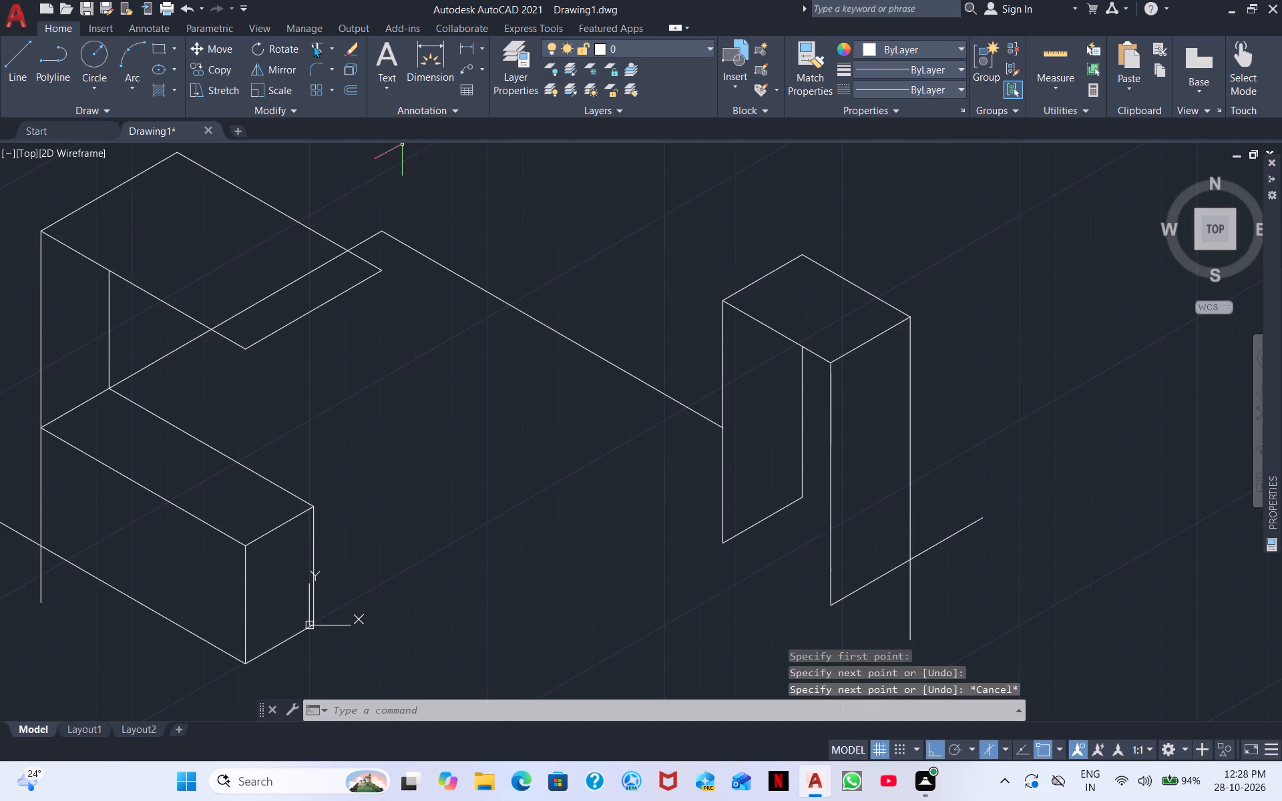
Trim the ends of the new vertical and the 30° bottom line beyond their crossing to close the side panel.
left_click(313, 45)
left_click_drag(939, 524, 897, 620)
left_click(897, 621)
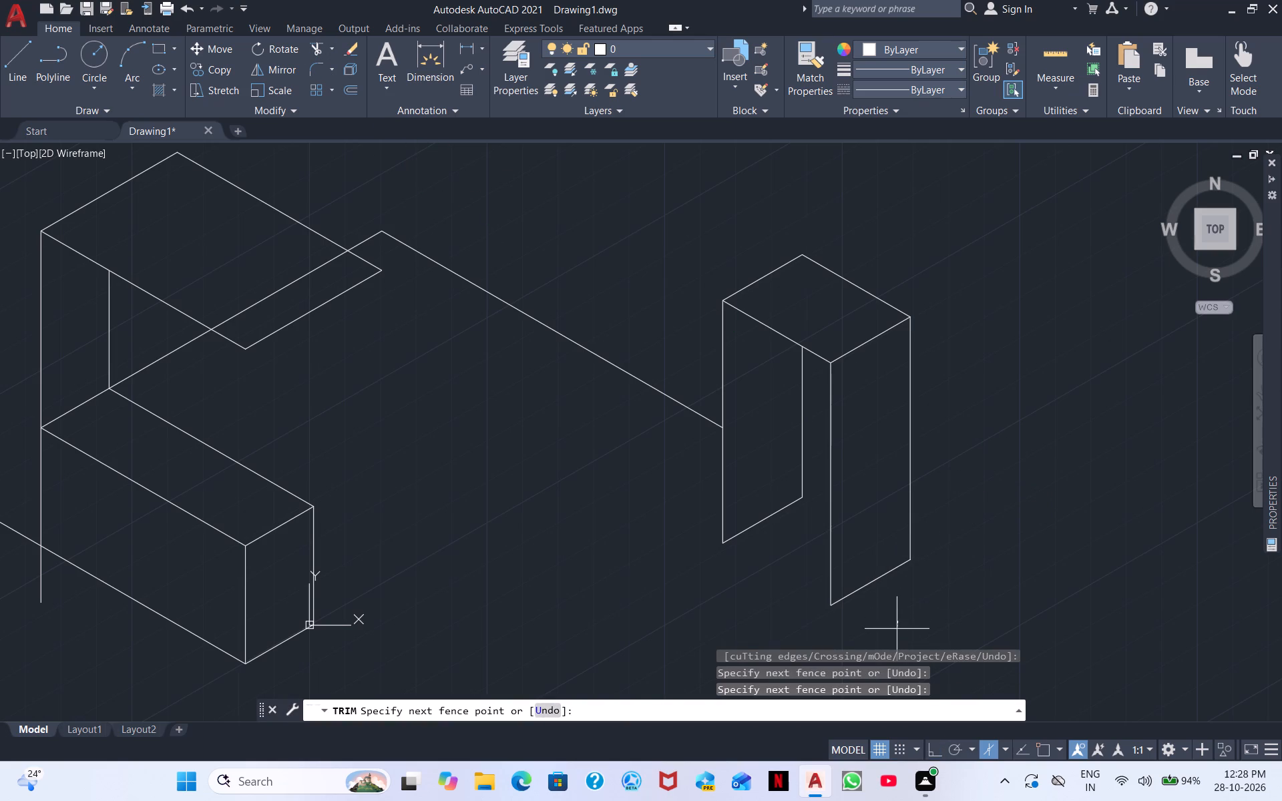
left_click(1020, 624)
Draw a 30° line outward from the back corner of the raised upper face, extending its short rear edge.
scroll(993, 601, "down", 1)
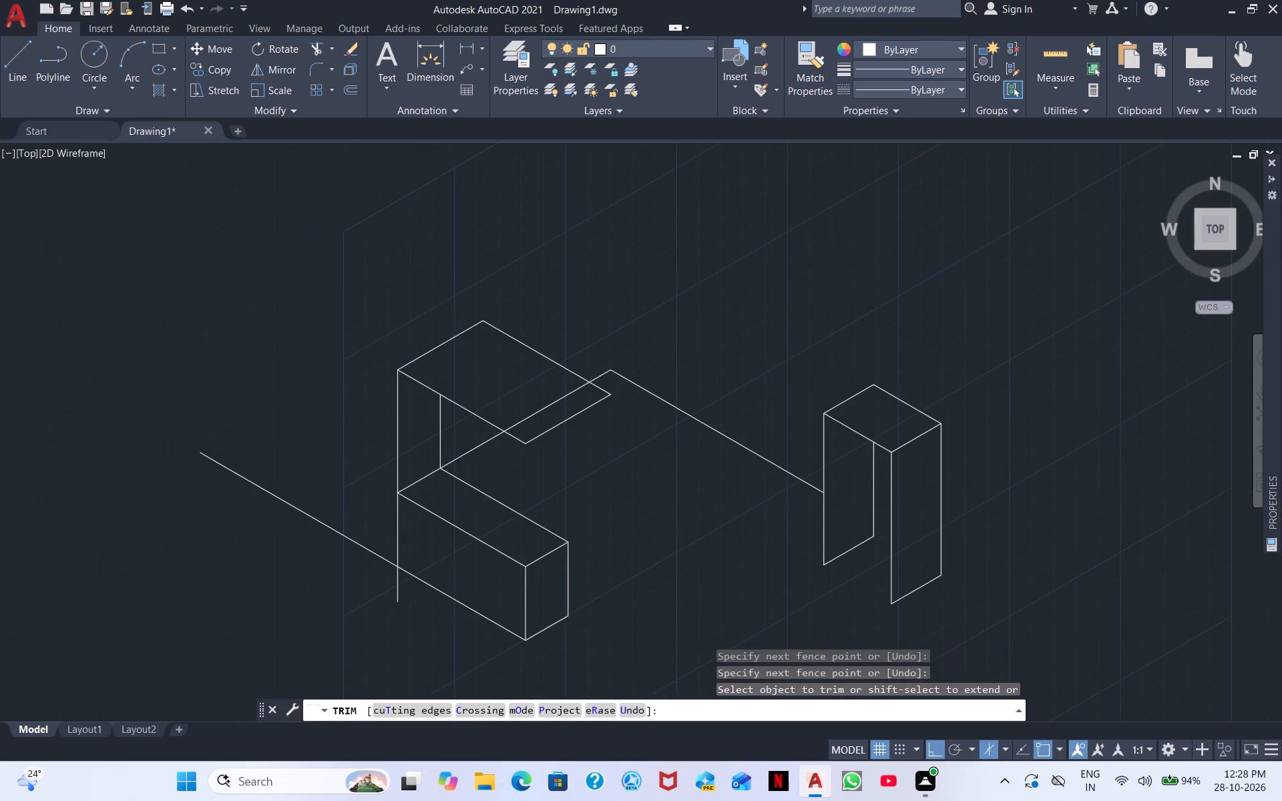
scroll(898, 543, "up", 2)
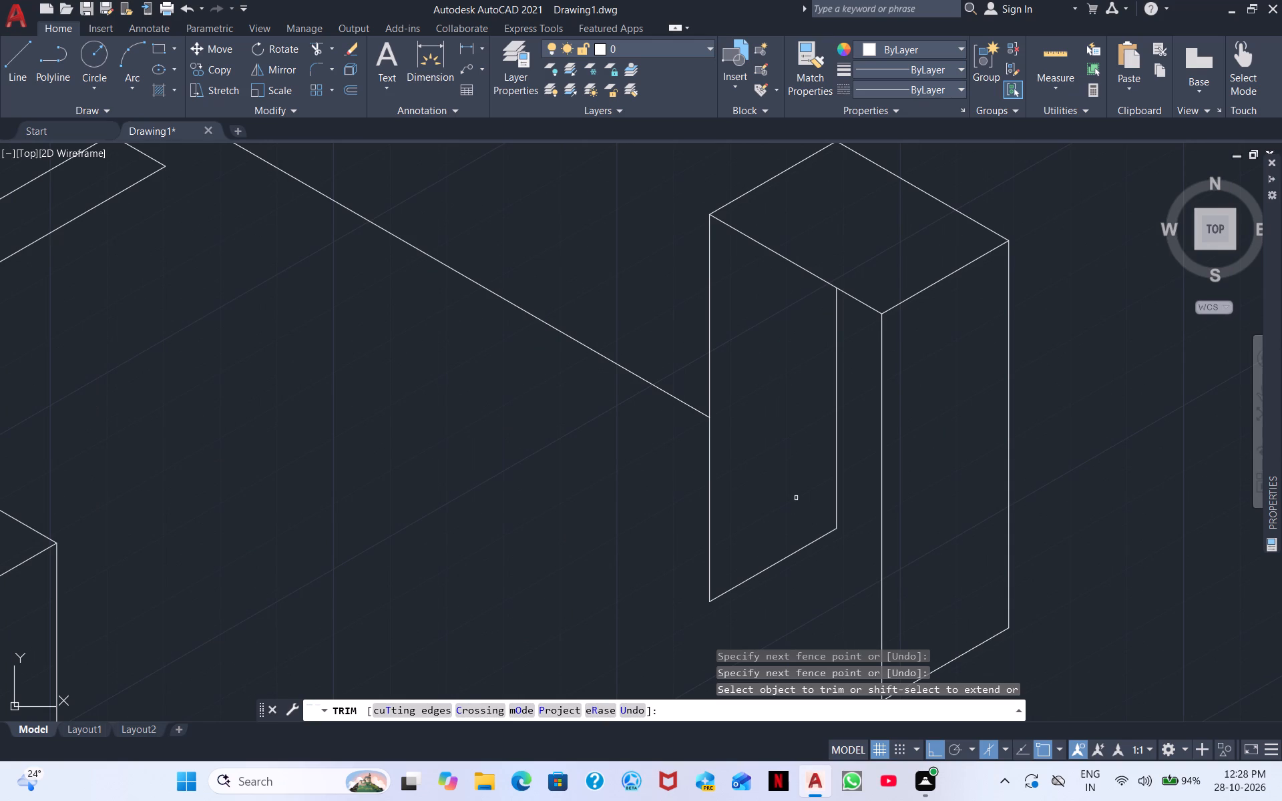
scroll(762, 503, "down", 3)
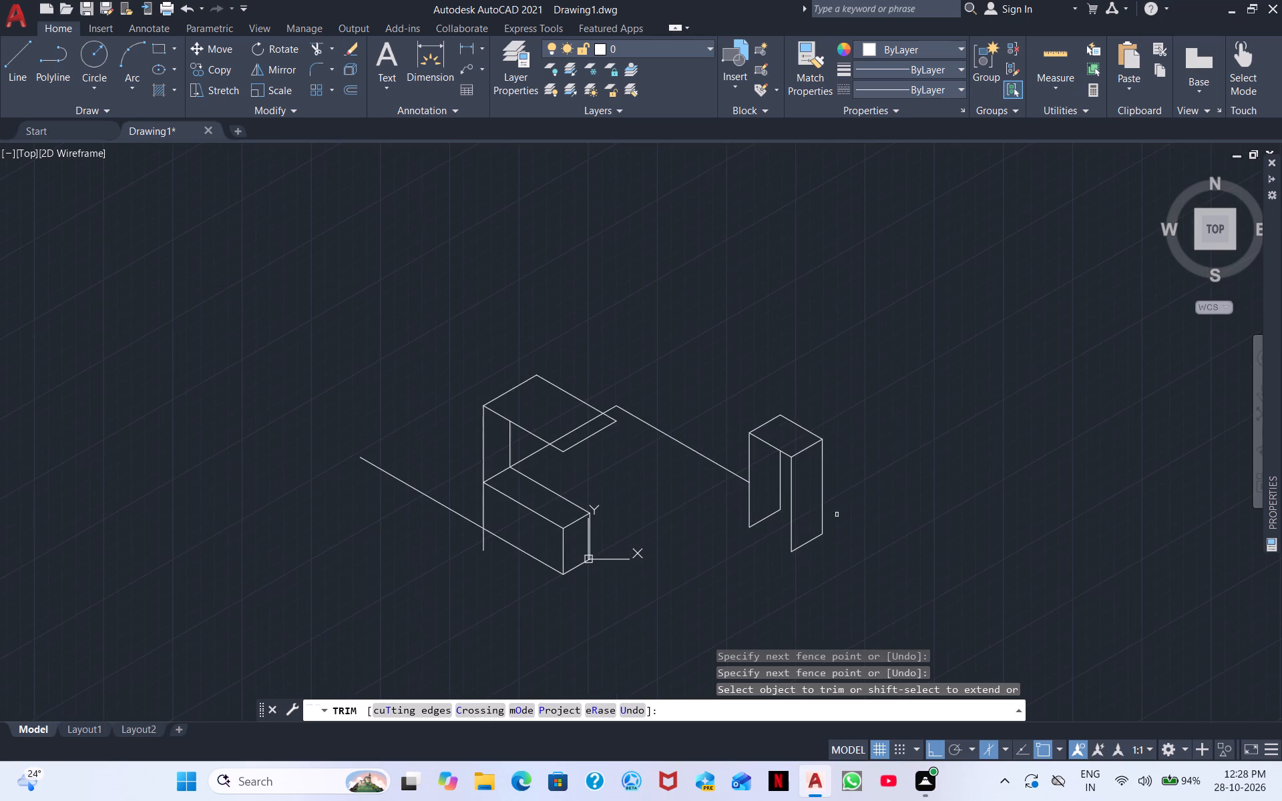
scroll(749, 519, "up", 2)
scroll(488, 417, "down", 1)
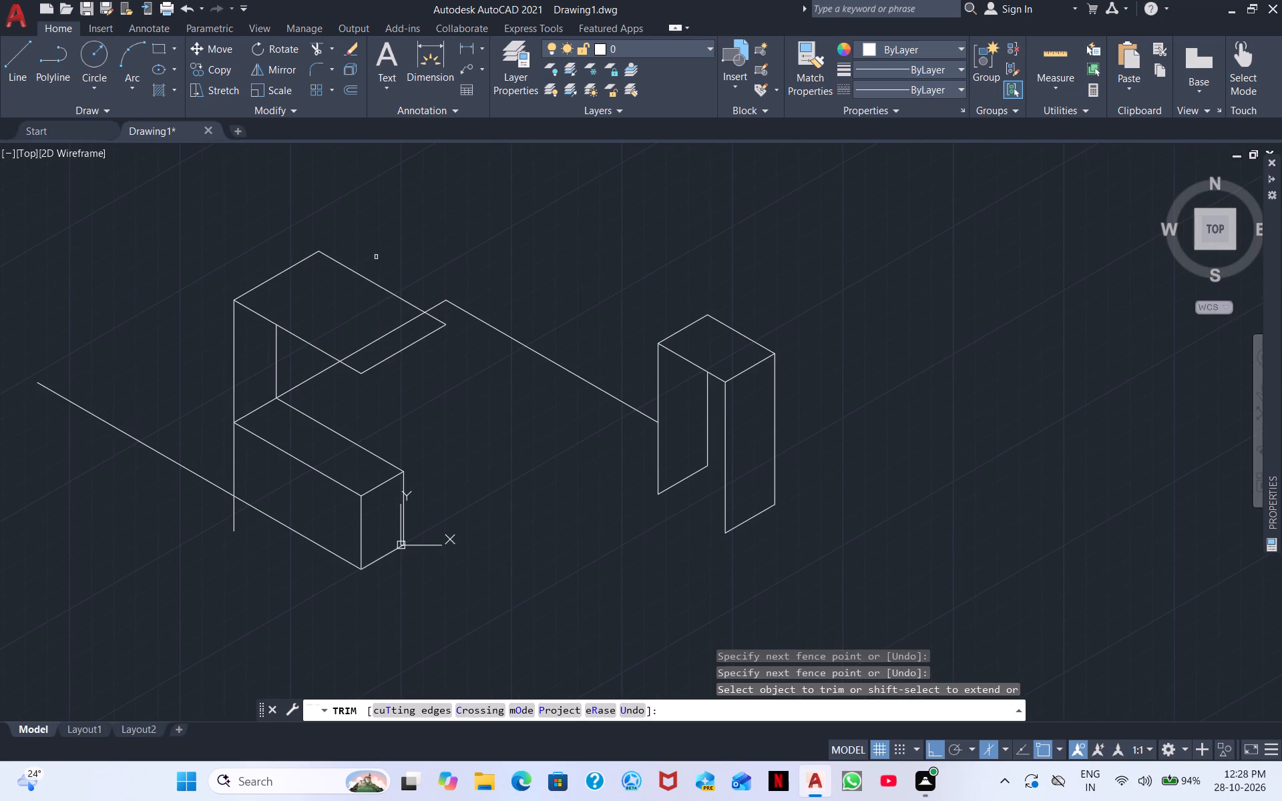
left_click(15, 68)
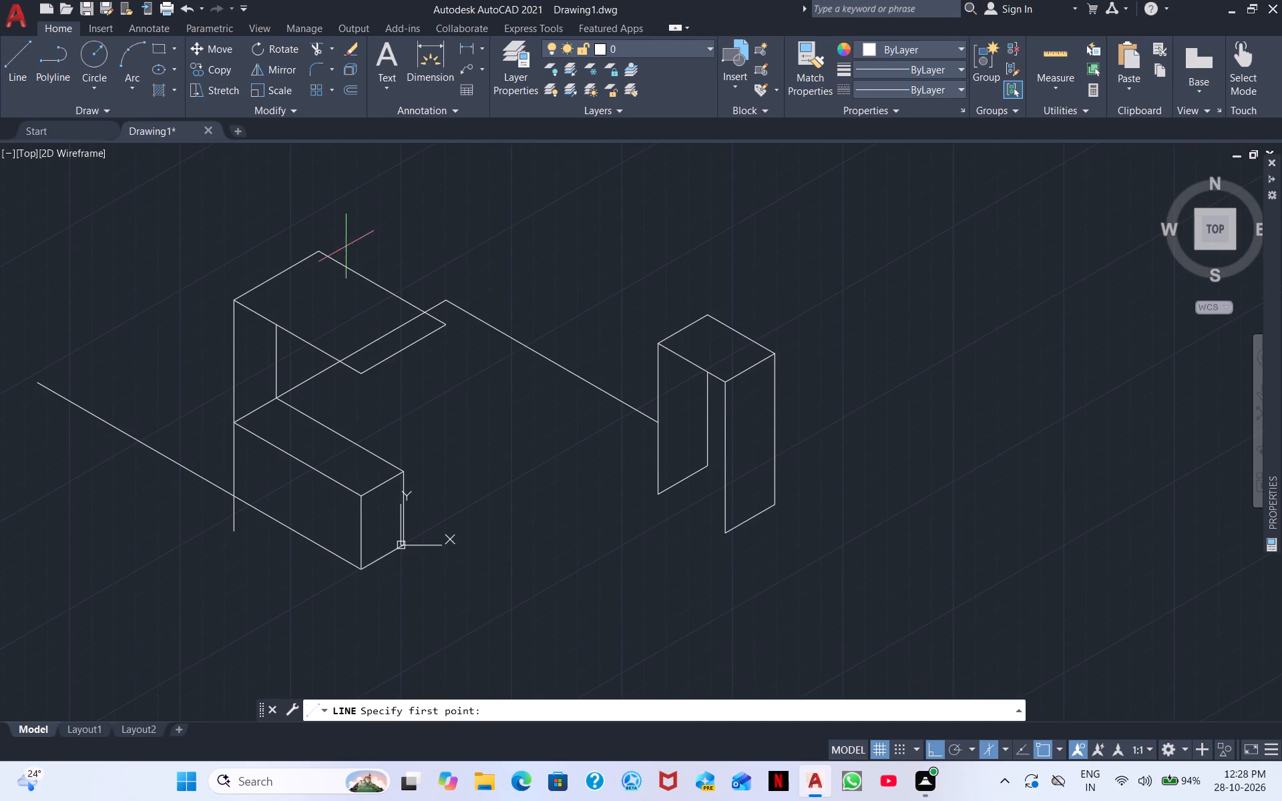
left_click(320, 244)
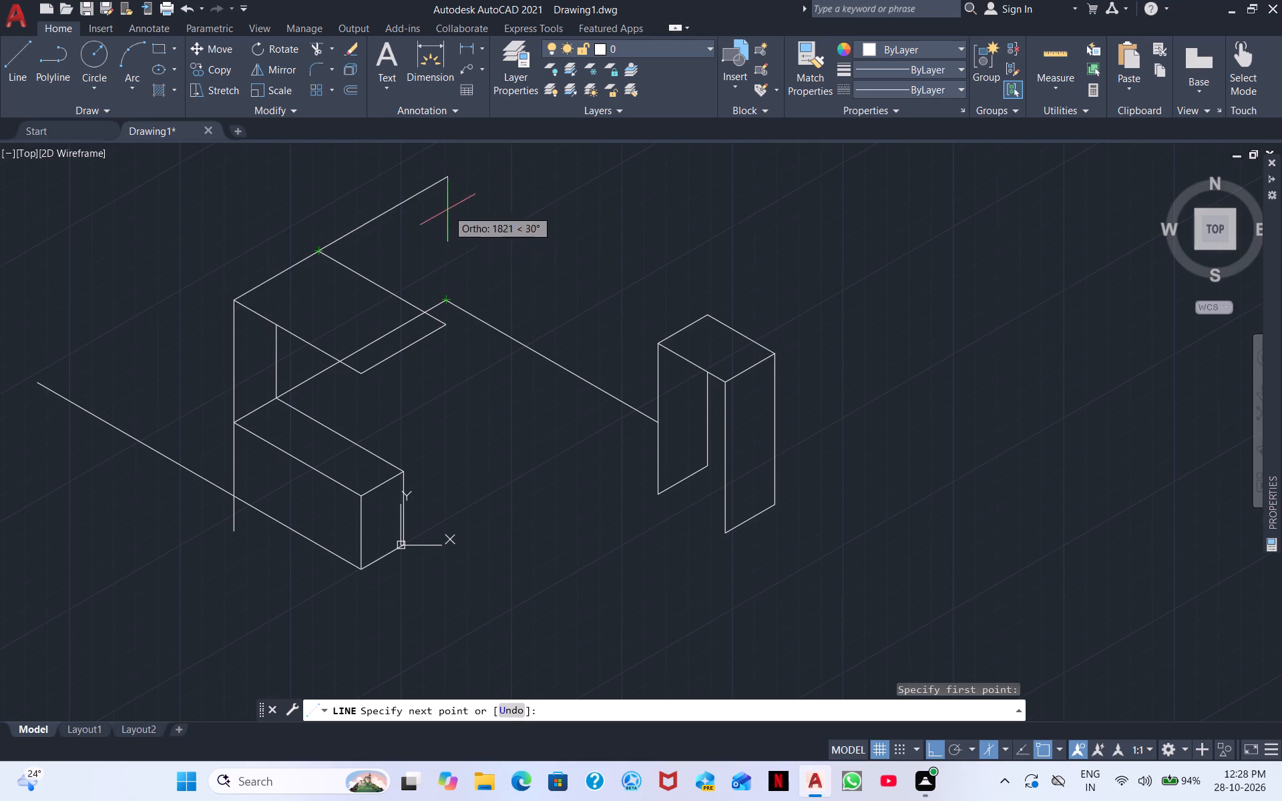
left_click(508, 156)
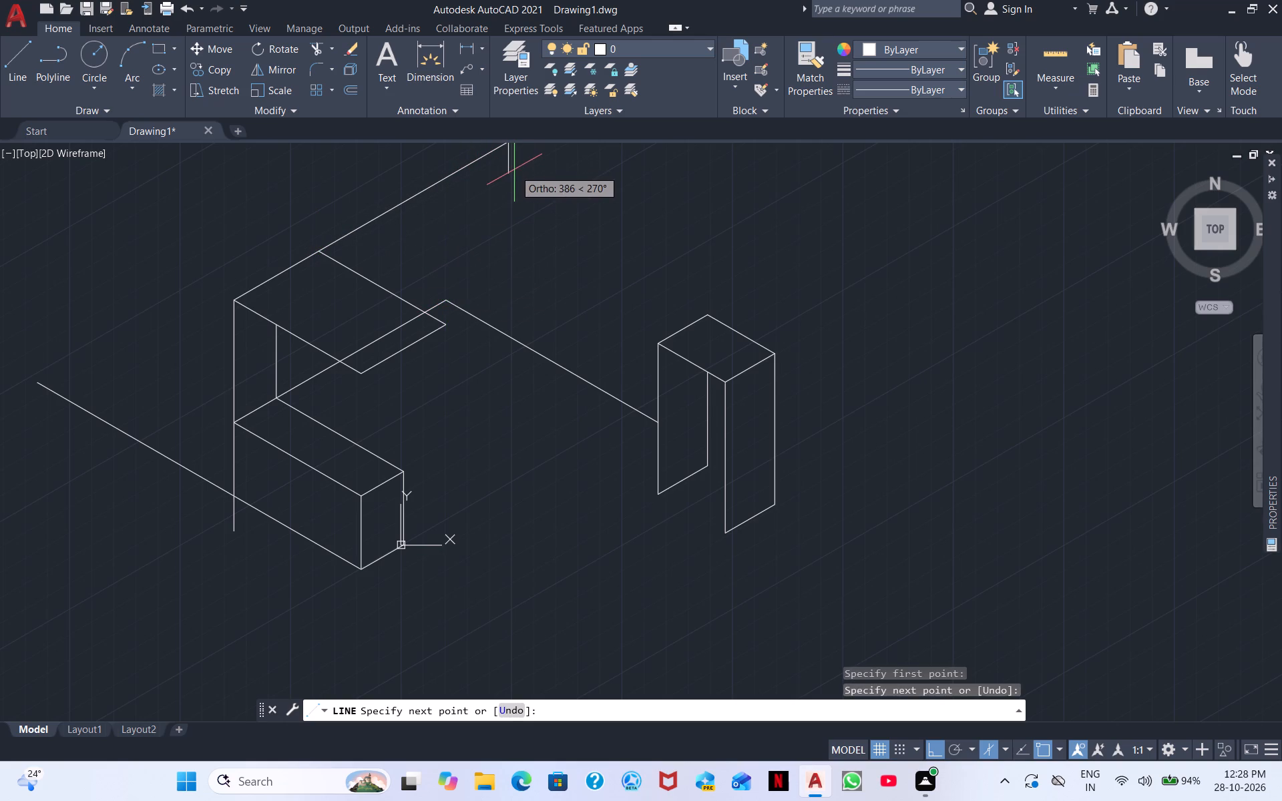
key("Escape")
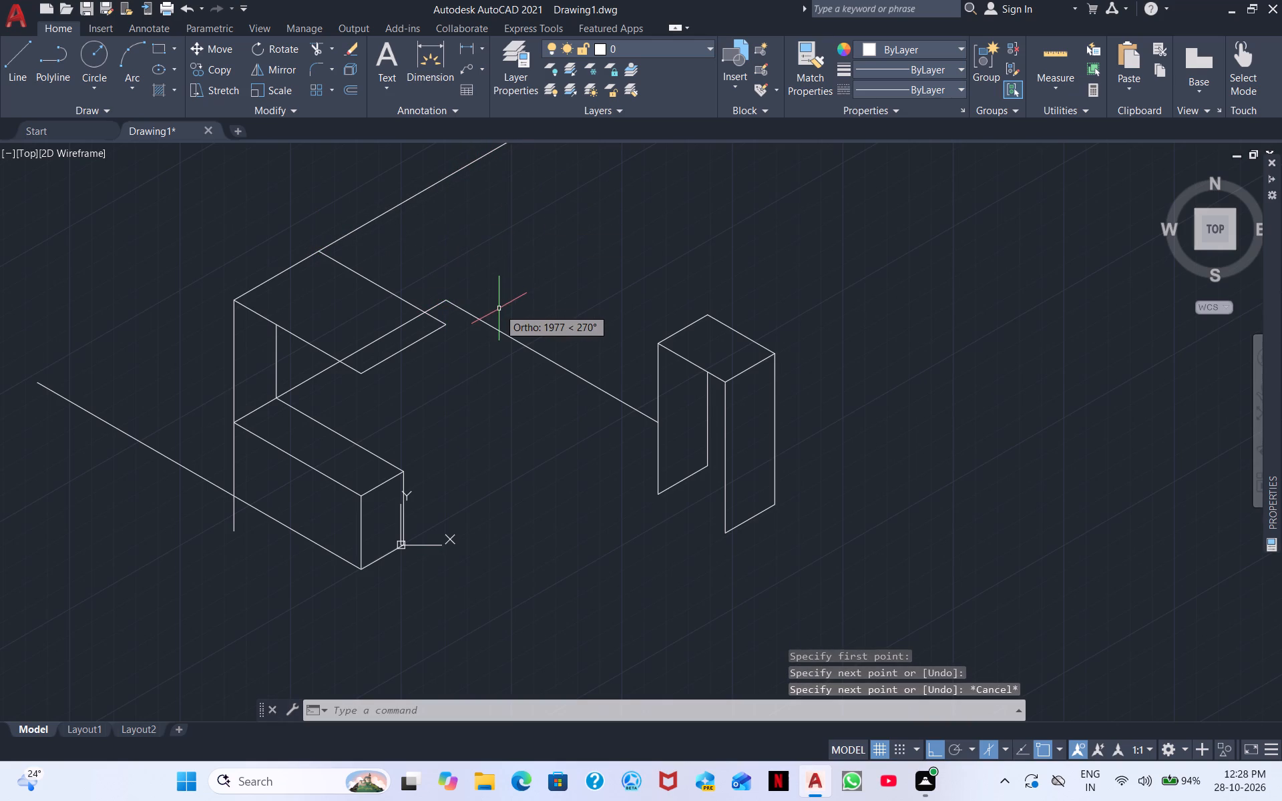
Draw a vertical up from the far corner of the long lower 30° edge, crossing the extended upper 30° line.
scroll(519, 296, "down", 1)
scroll(471, 293, "up", 3)
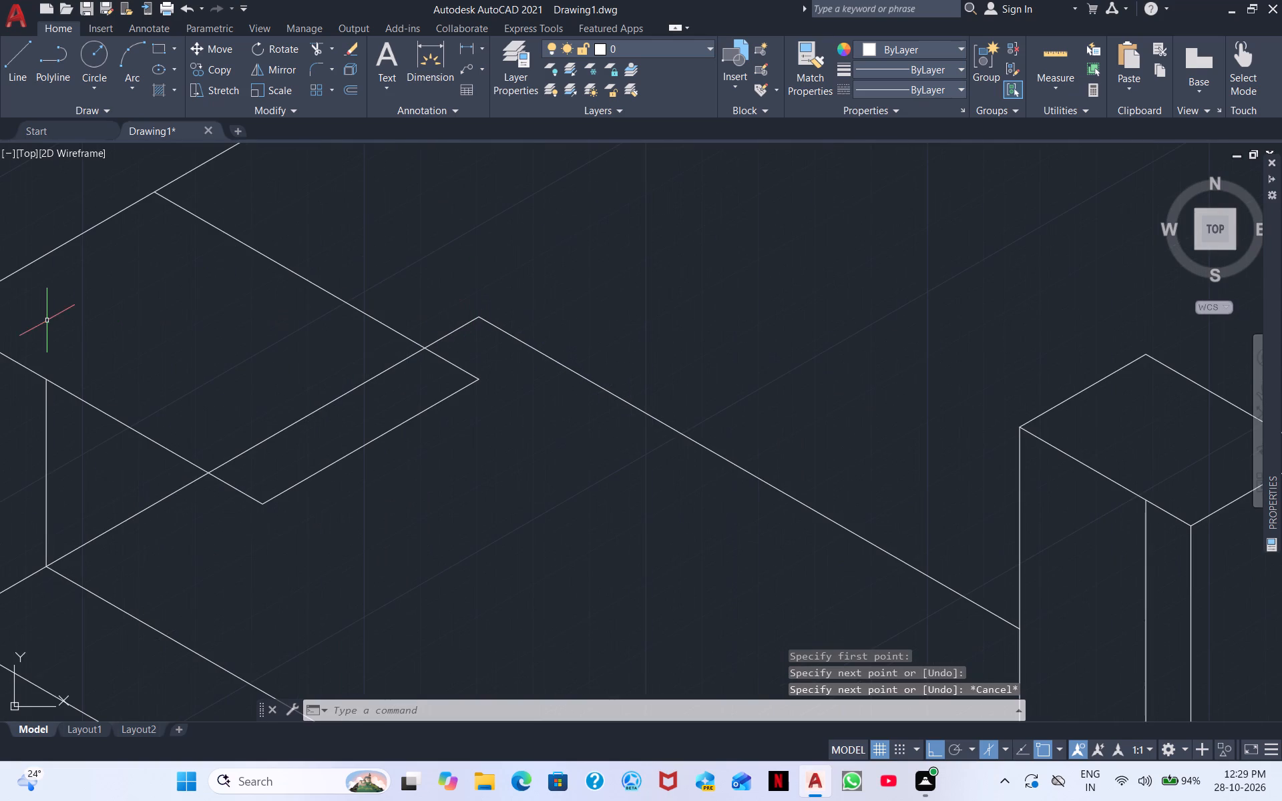
left_click(15, 63)
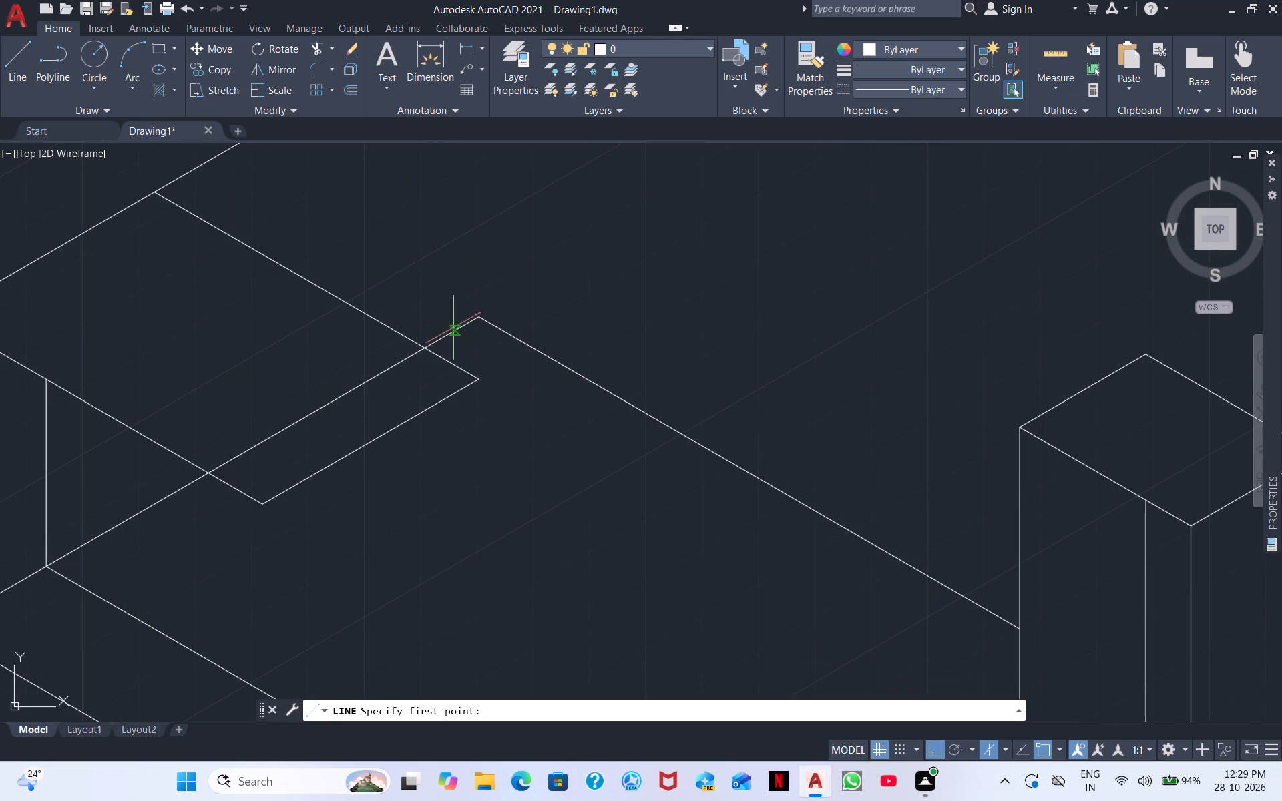
left_click(474, 319)
middle_click_drag(490, 278, 445, 718)
scroll(445, 718, "down", 2)
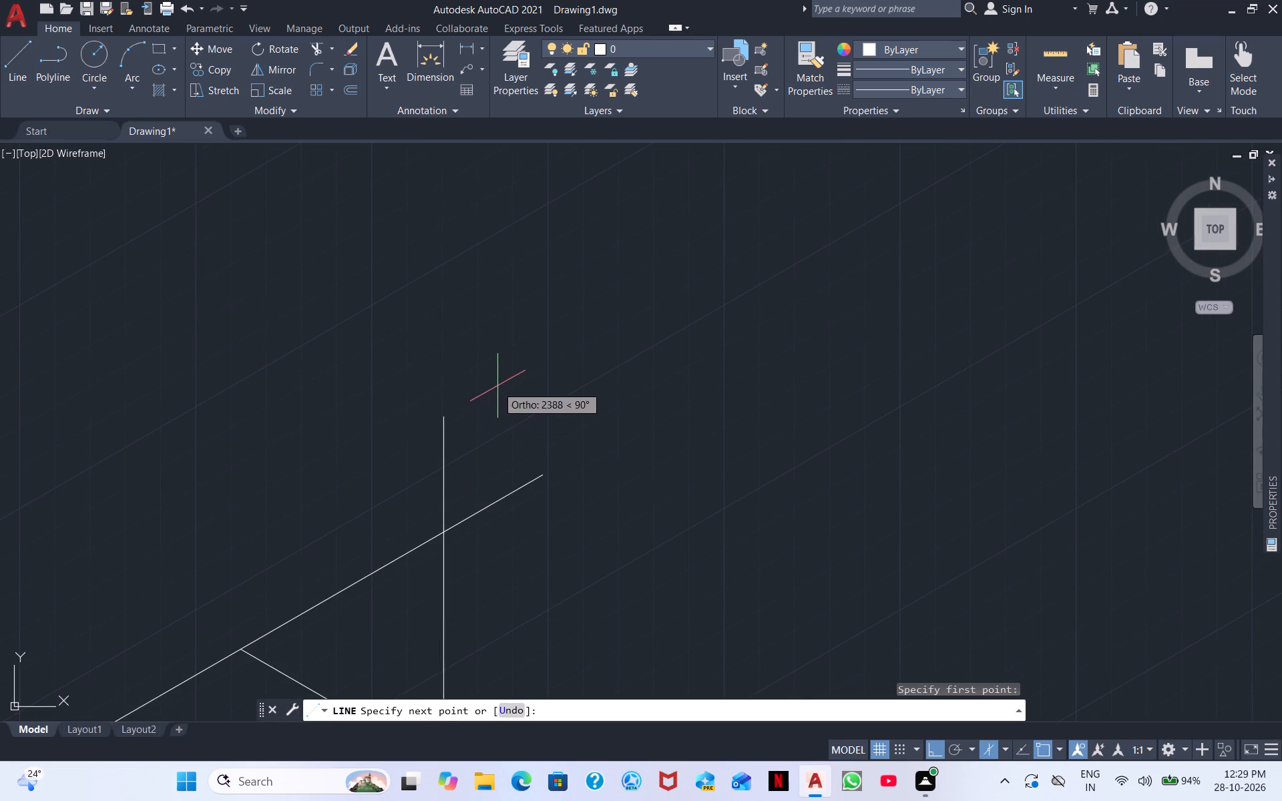
left_click(489, 254)
key("Escape")
Trim the ends of the new vertical and the upper 30° line beyond their crossing.
right_click(626, 358)
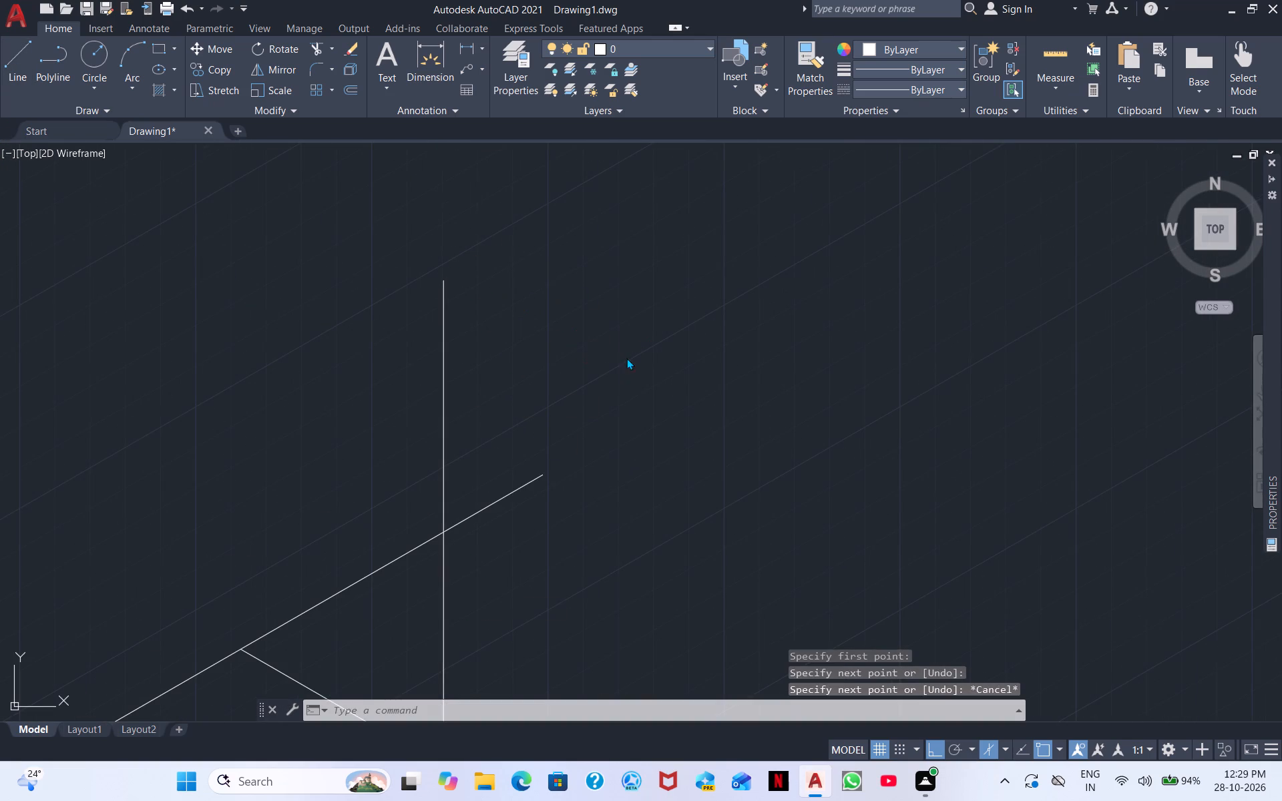
left_click(316, 48)
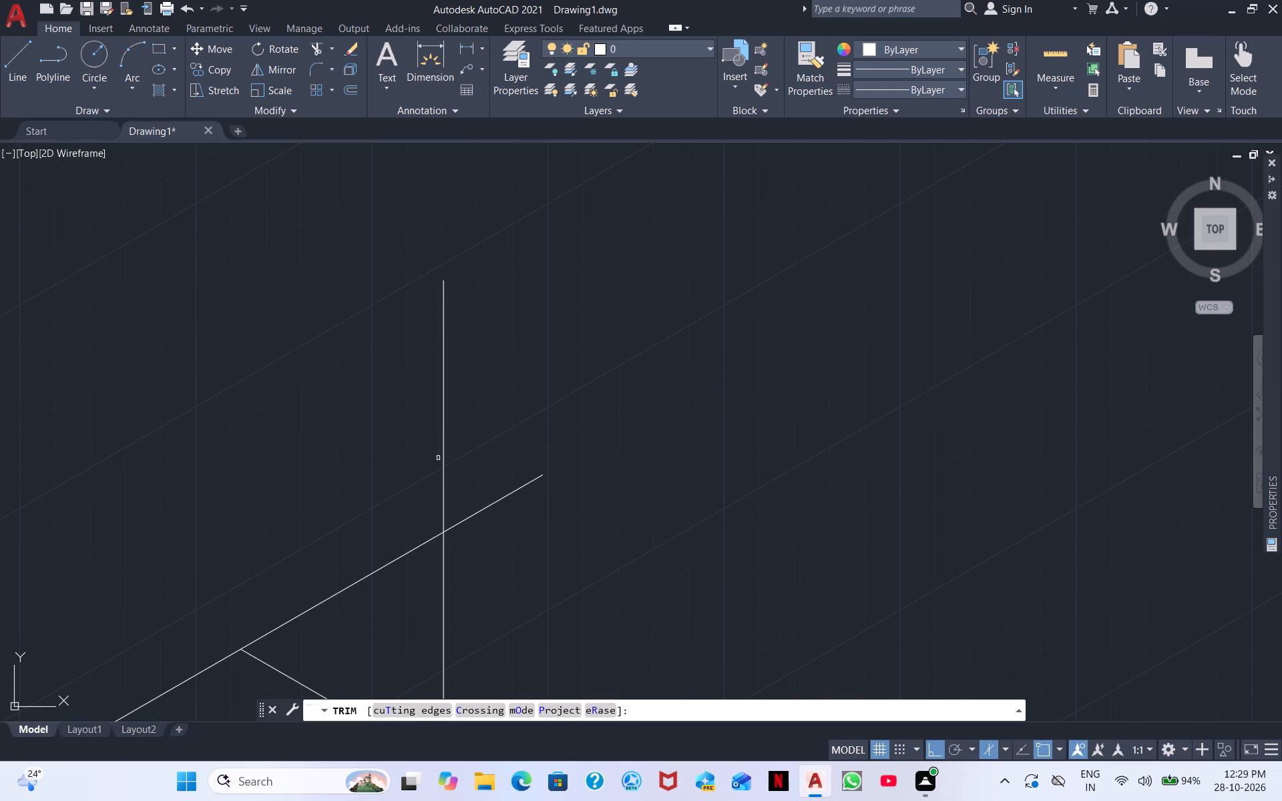
left_click_drag(438, 459, 499, 548)
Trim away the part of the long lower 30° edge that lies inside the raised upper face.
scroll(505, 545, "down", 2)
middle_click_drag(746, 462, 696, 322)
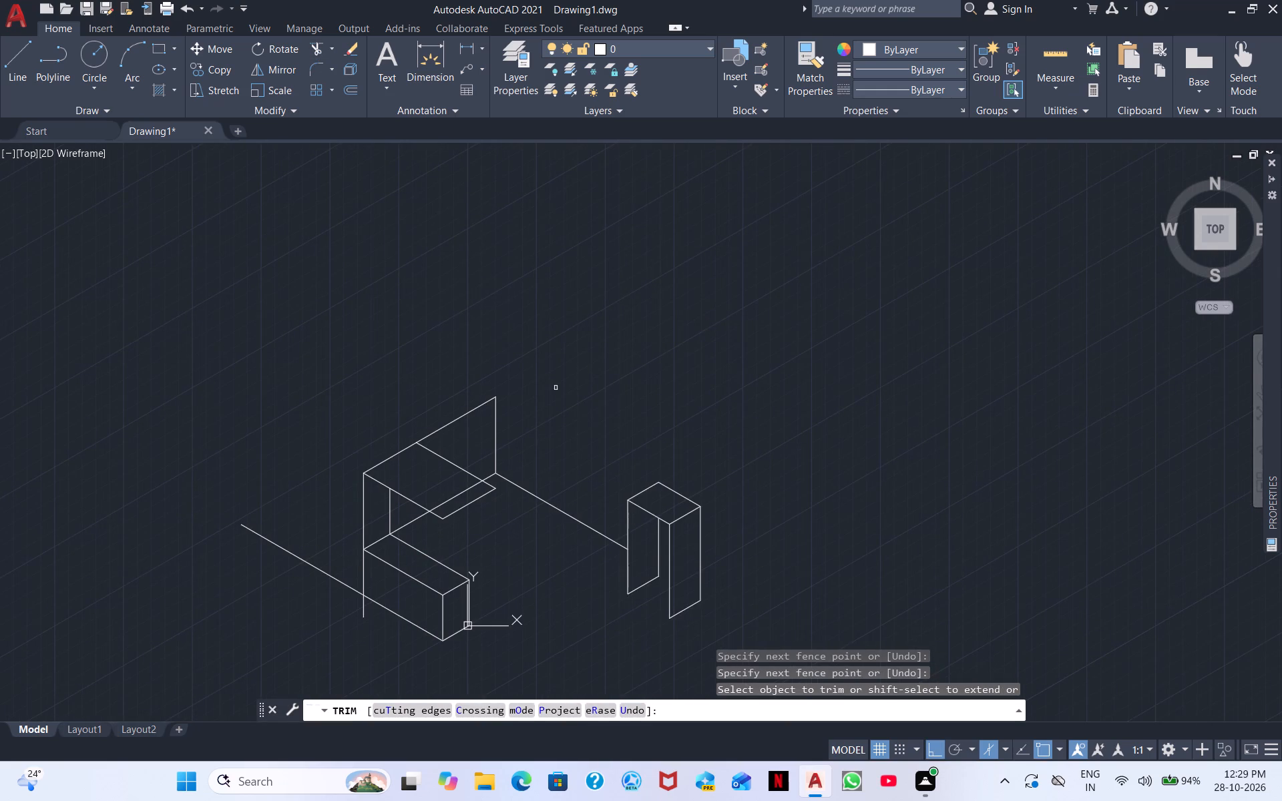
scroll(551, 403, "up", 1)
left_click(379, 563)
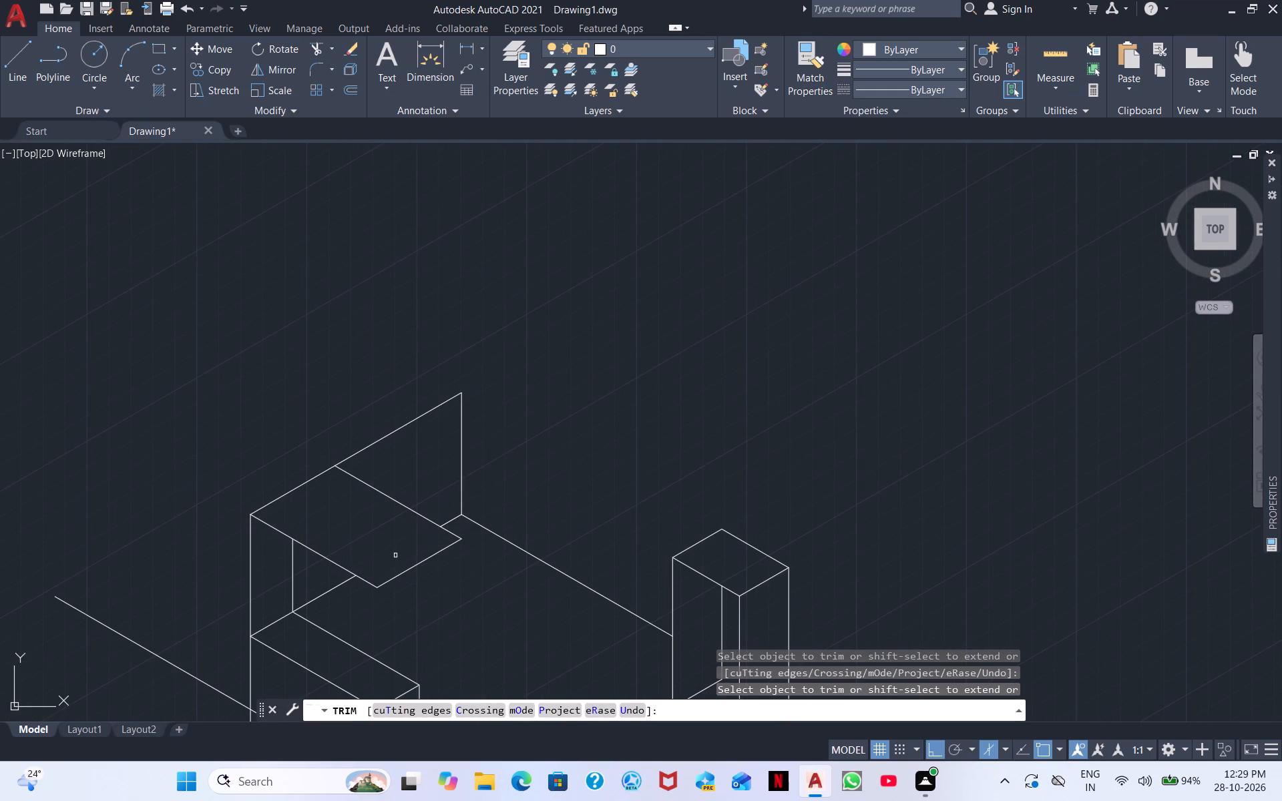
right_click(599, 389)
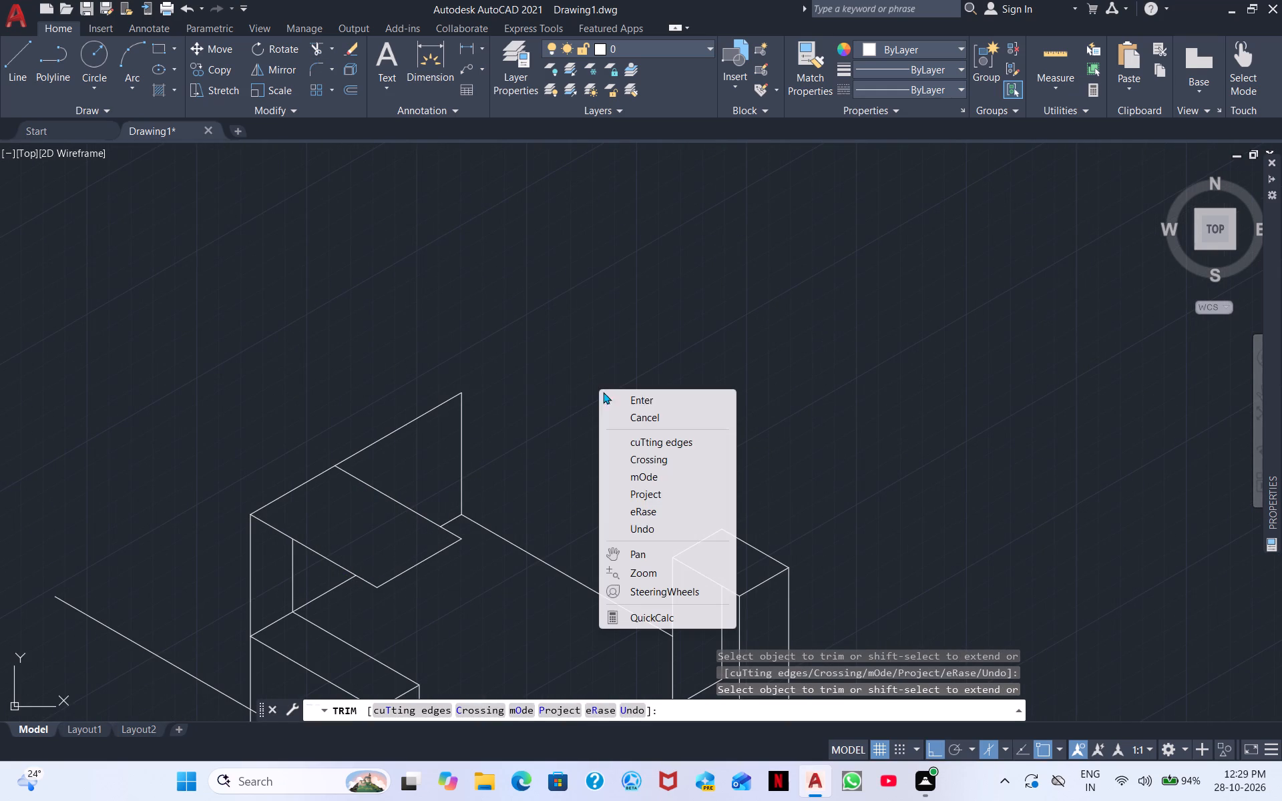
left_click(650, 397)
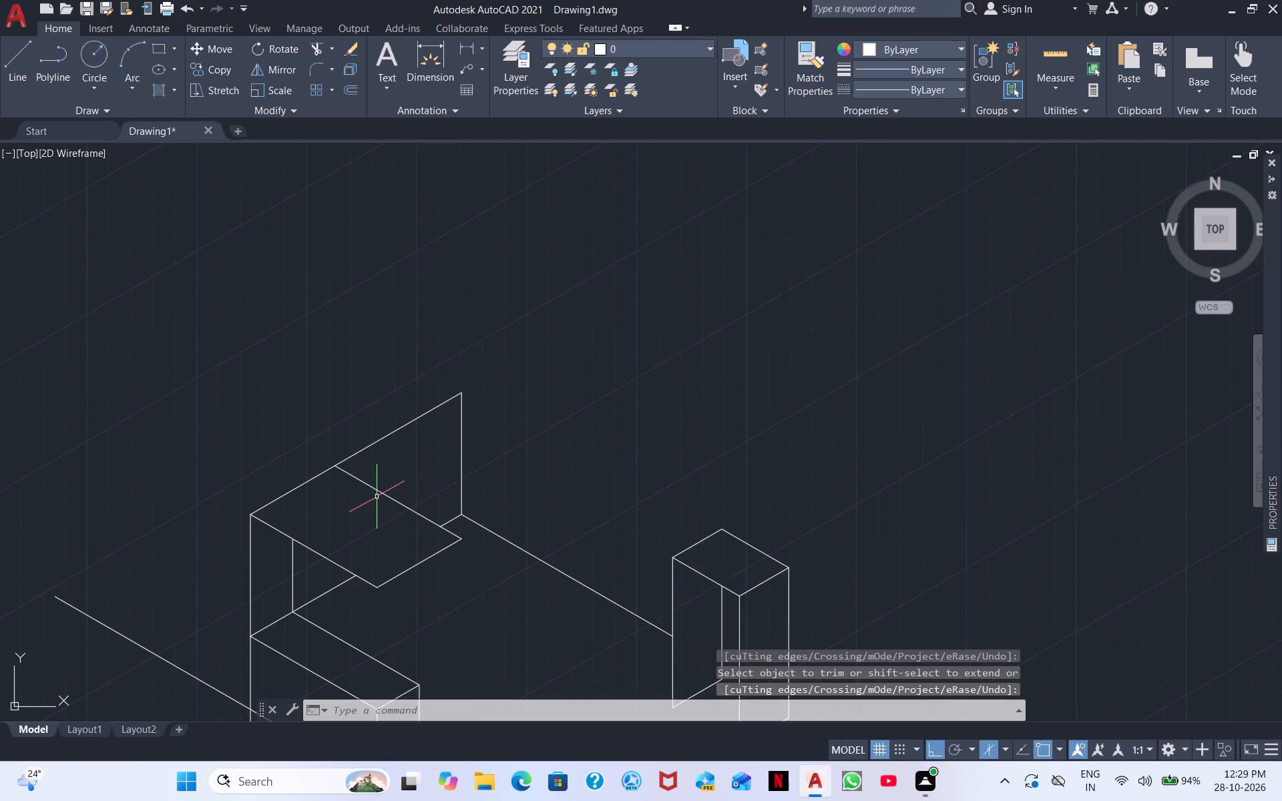
Remove the raised upper face's two 330° edges and its outer 30° edge with Trim.
left_click_drag(339, 573, 327, 559)
left_click_drag(393, 505, 382, 491)
left_click(364, 472)
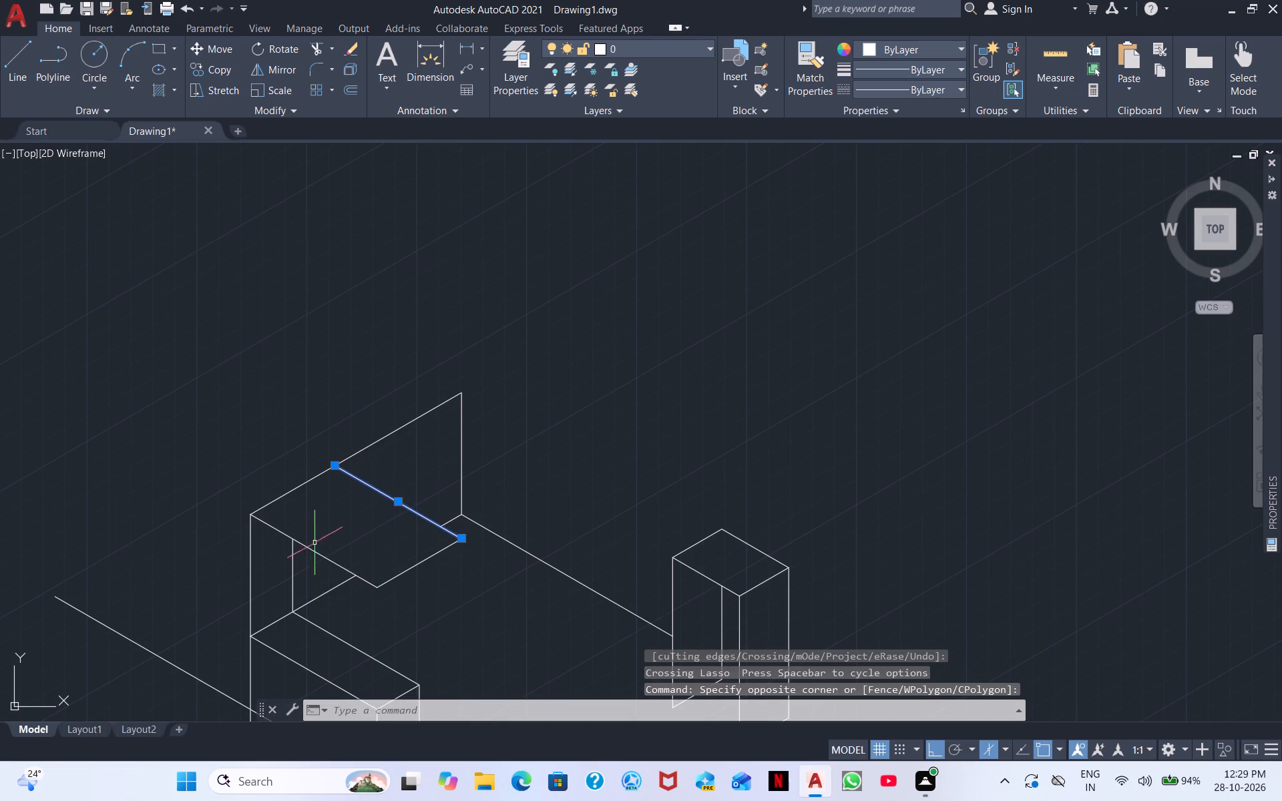
left_click_drag(328, 568, 316, 536)
left_click_drag(441, 575, 413, 553)
left_click(406, 545)
right_click(523, 590)
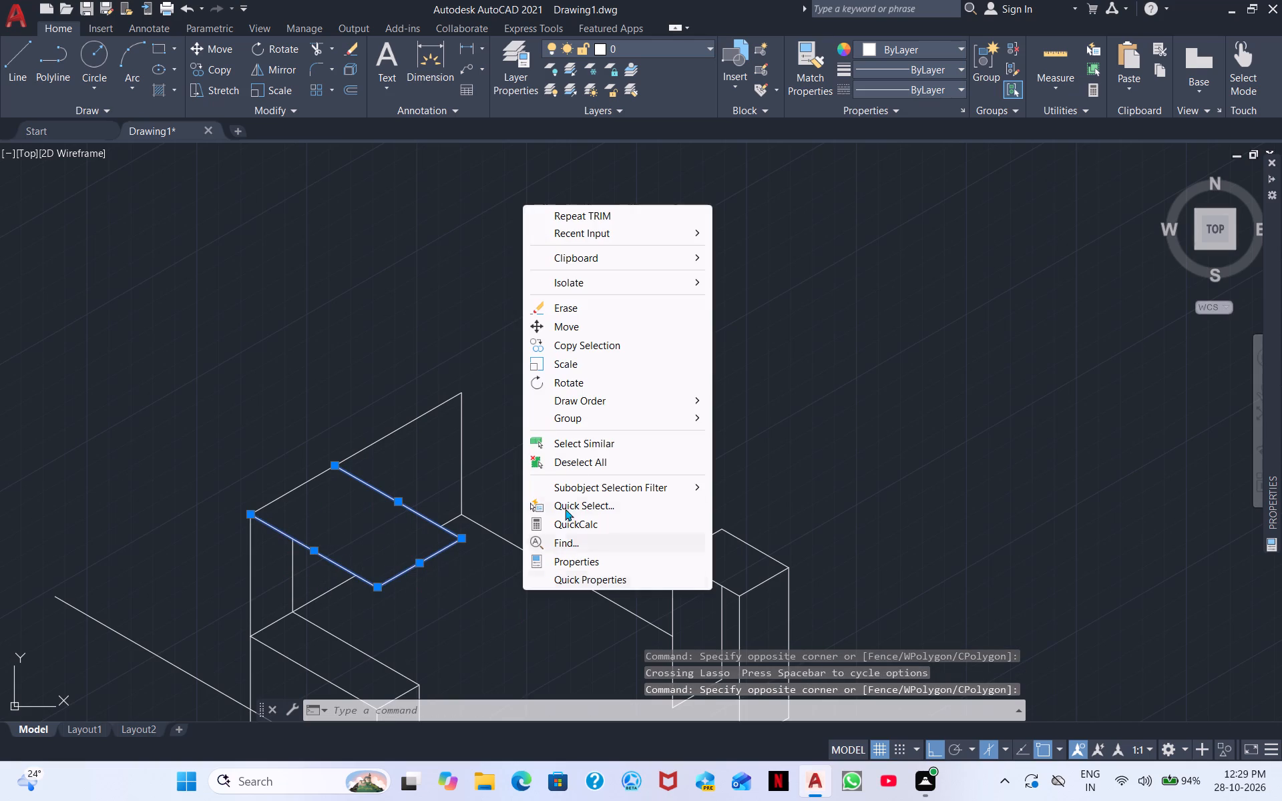
left_click(625, 218)
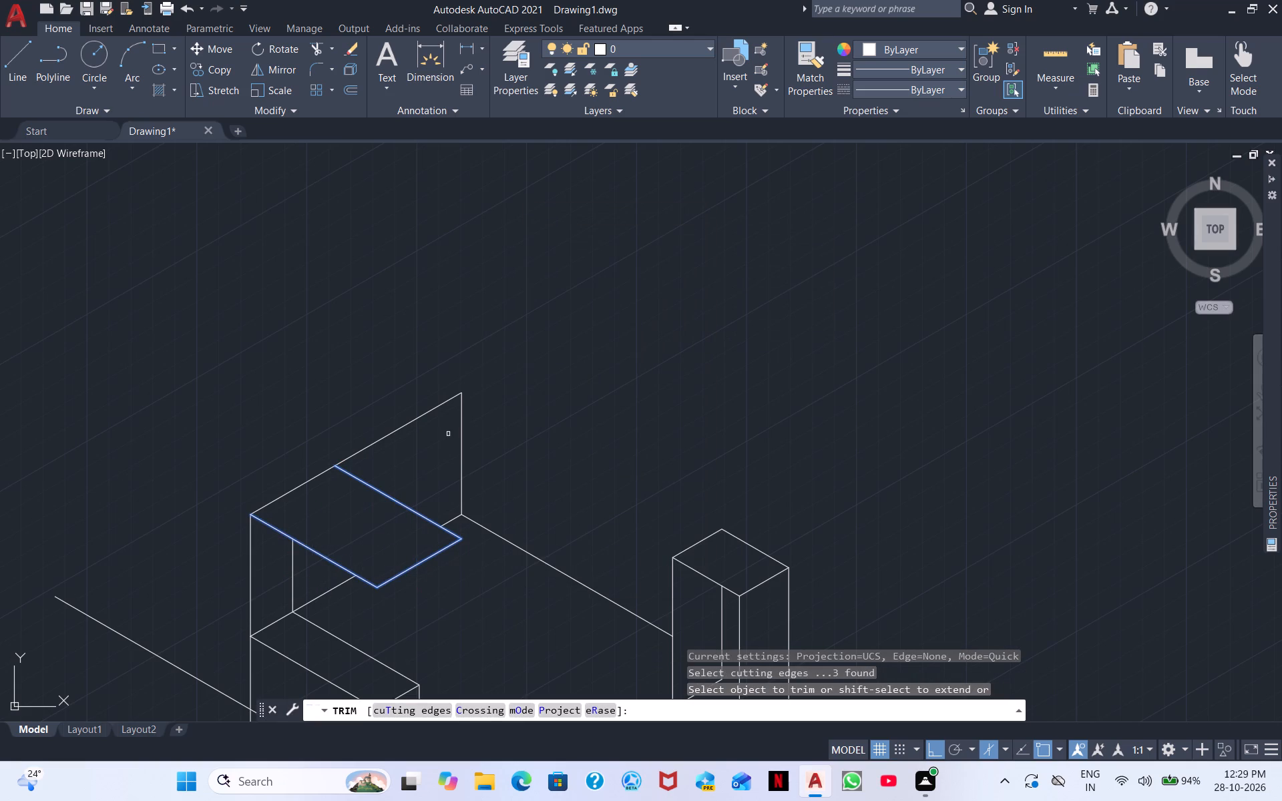
left_click(427, 519)
left_click_drag(420, 570, 396, 544)
left_click_drag(353, 547, 325, 571)
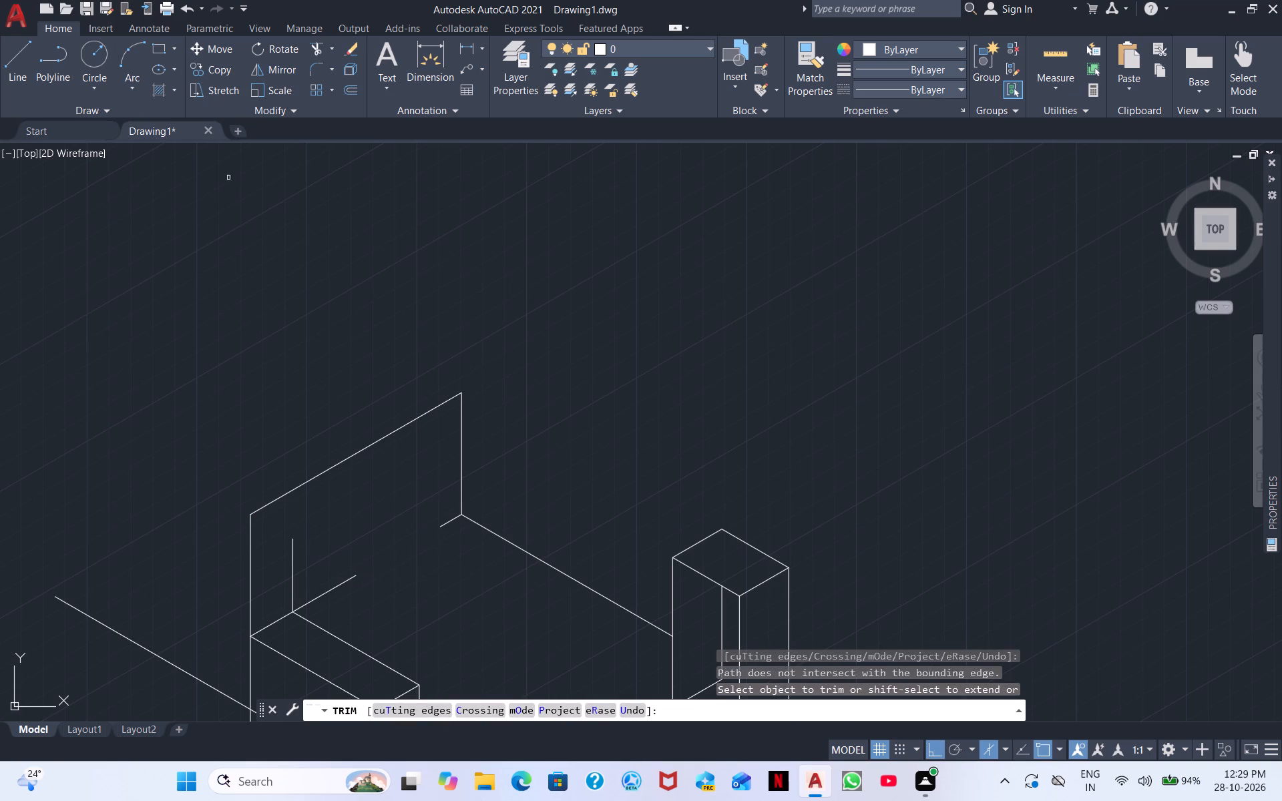
Extend the inner vertical up to the upper 30° edge and the lower 30° stub to the far corner.
left_click(310, 41)
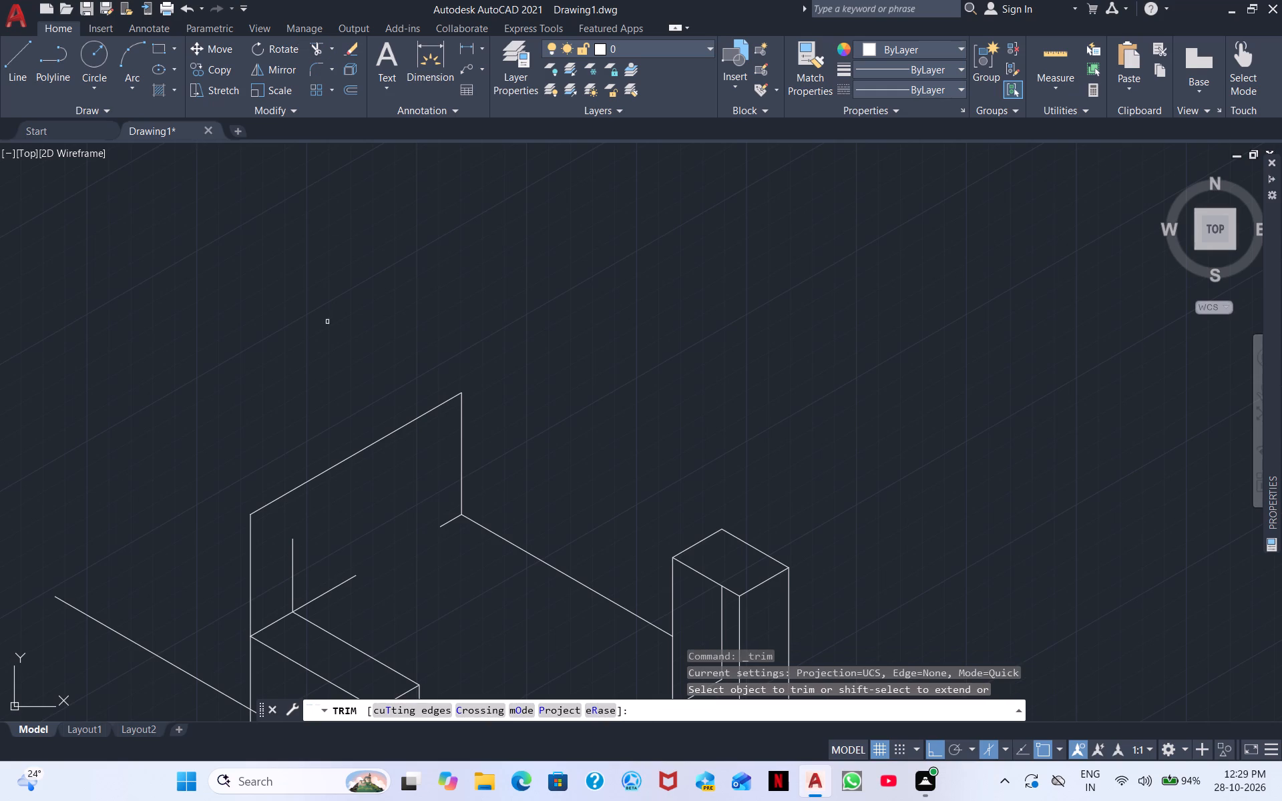
left_click(291, 551, "shift")
left_click(348, 582, "shift")
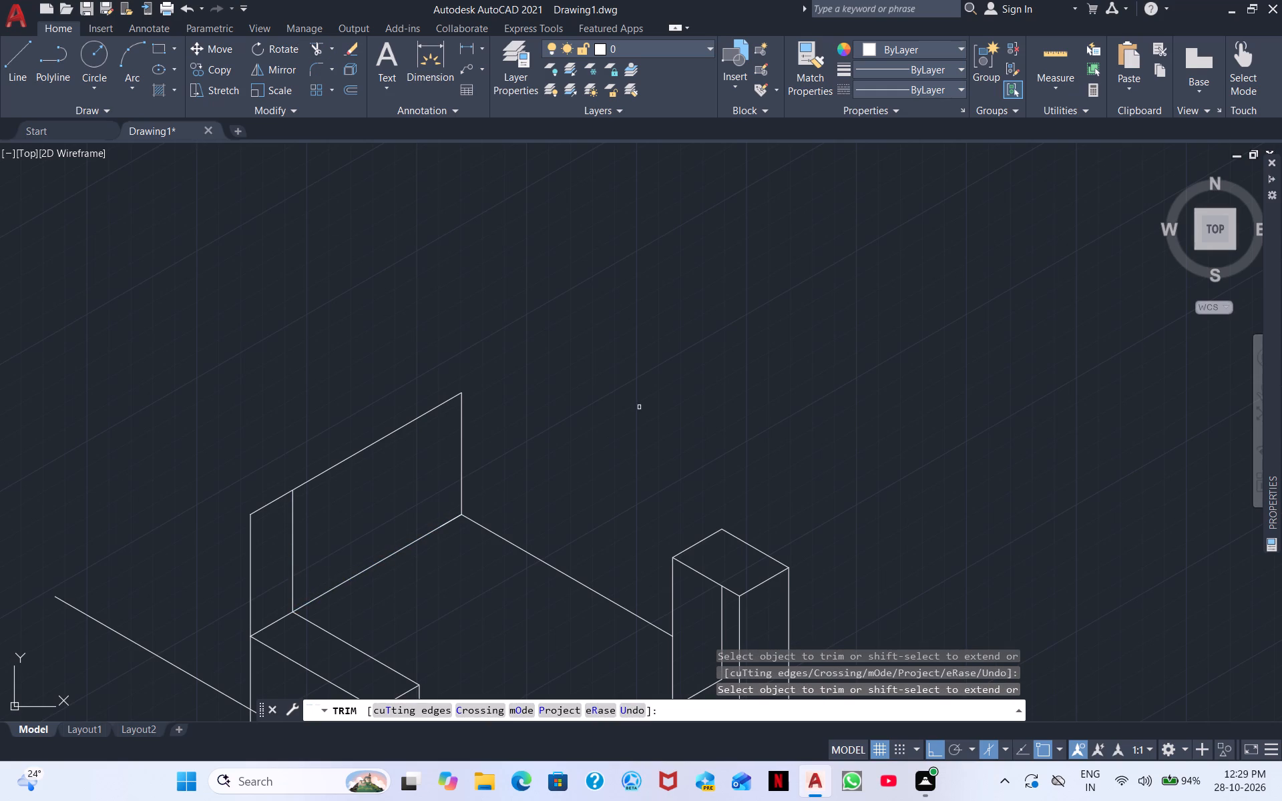
right_click(639, 407)
left_click(702, 416)
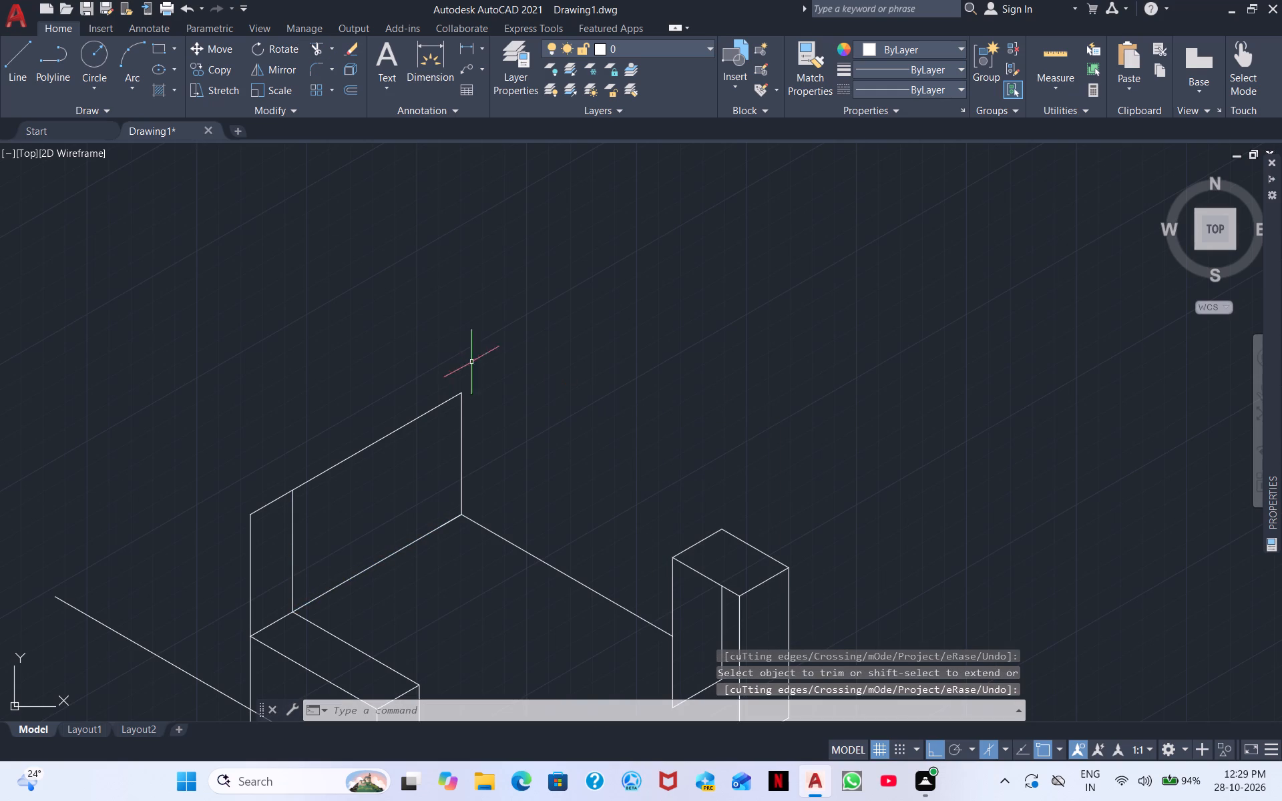
Draw a 720 vertical down from the upper 30° edge before the inner vertical, continued by a 30° line past the far vertical.
left_click(31, 43)
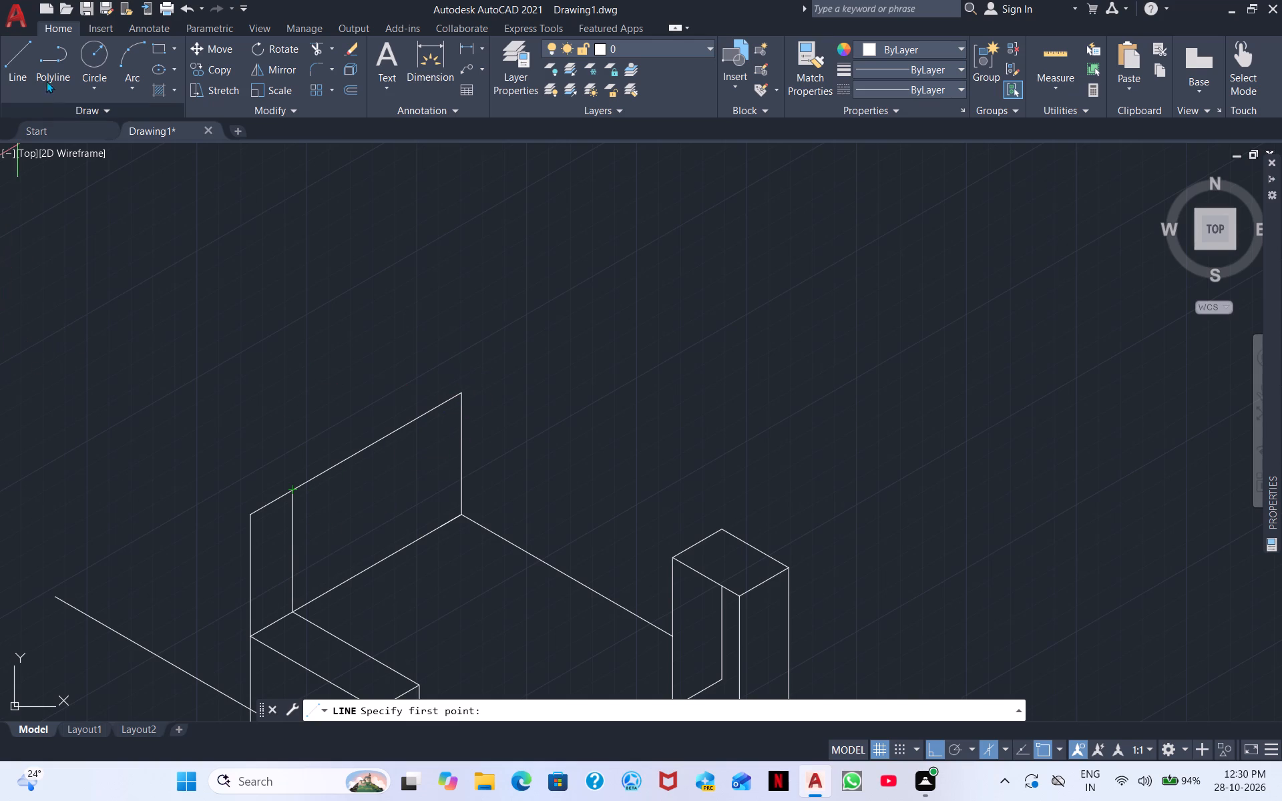
left_click(18, 66)
scroll(248, 554, "up", 2)
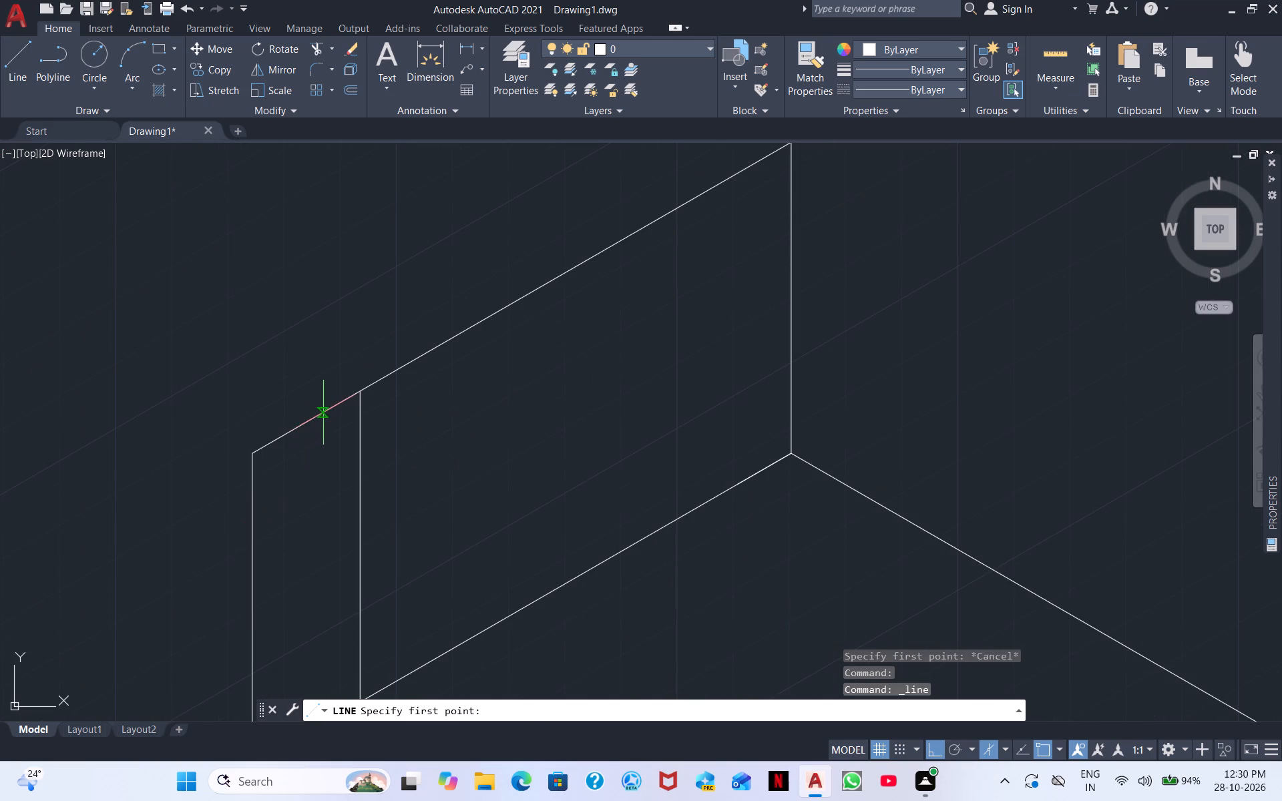
left_click(329, 409)
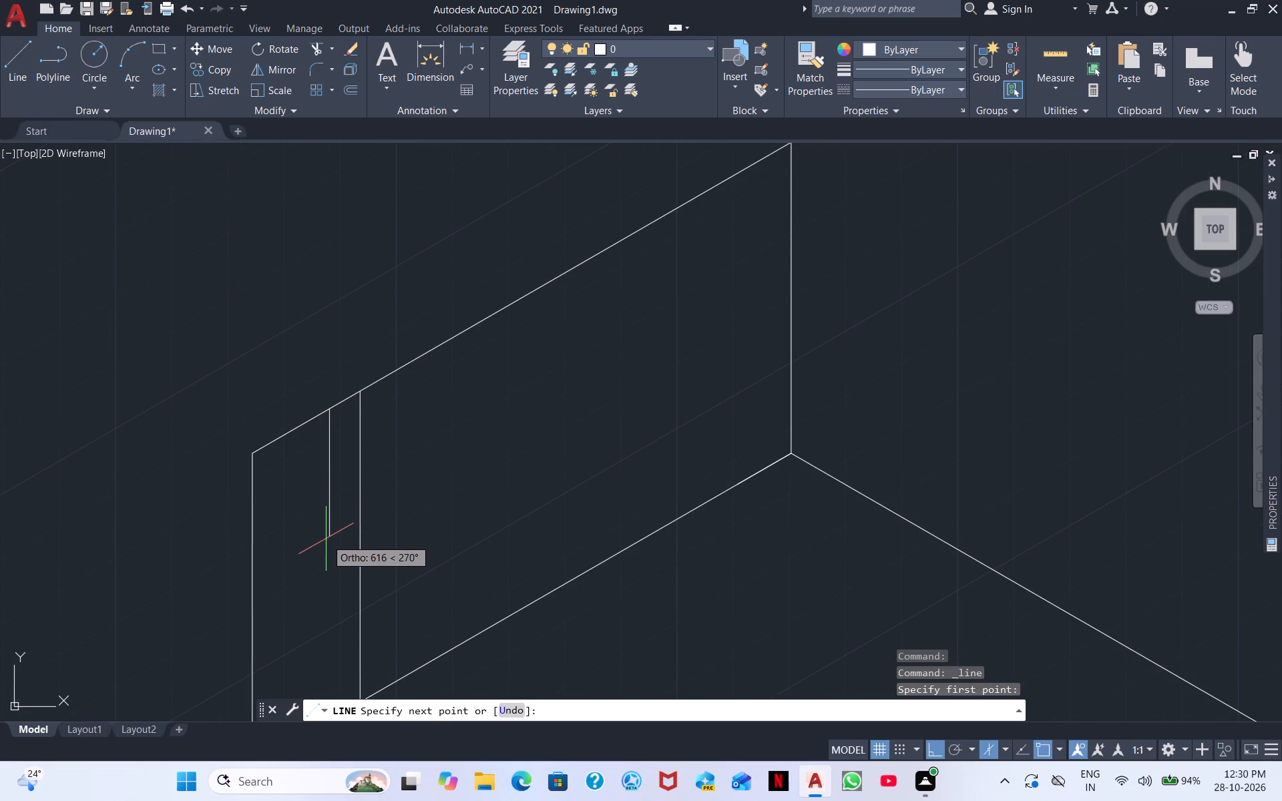
type("72")
key("0")
key("Return")
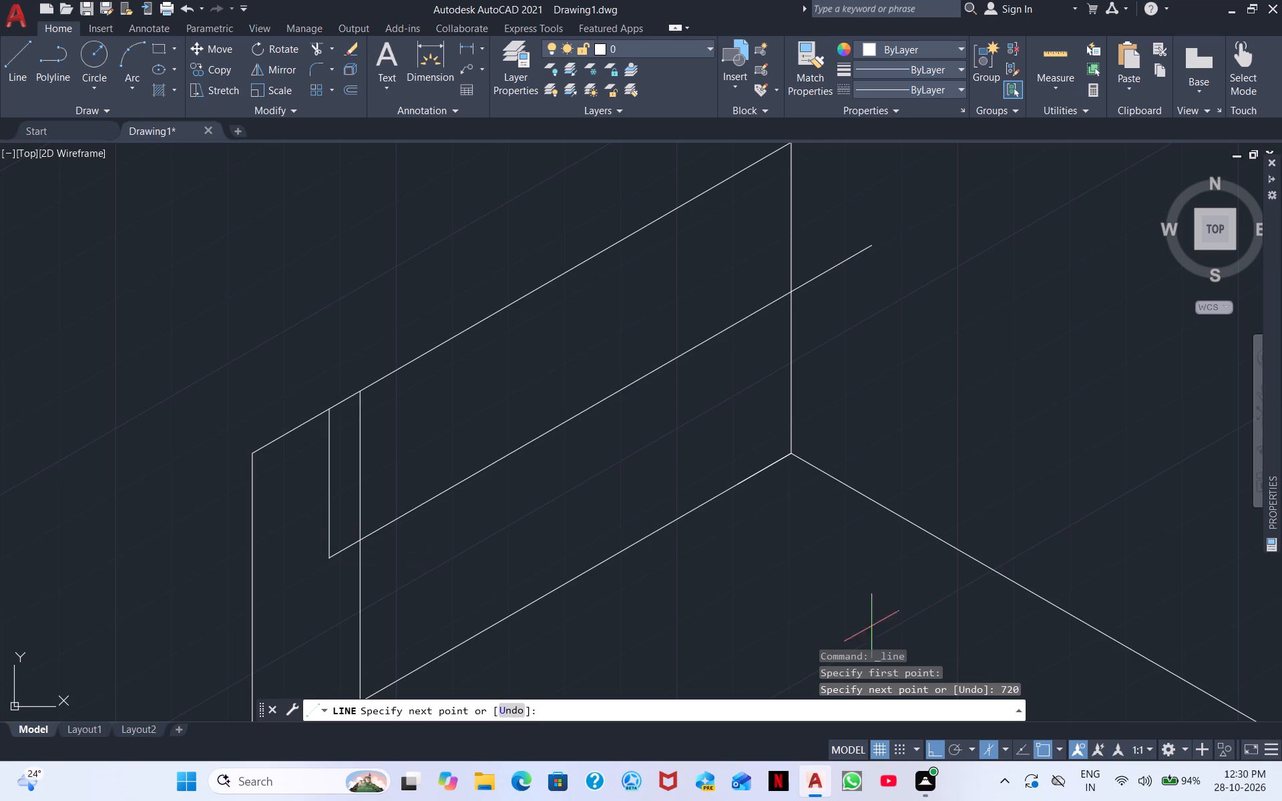
scroll(864, 383, "up", 1)
middle_click_drag(756, 222, 724, 342)
left_click(759, 320)
key("Escape")
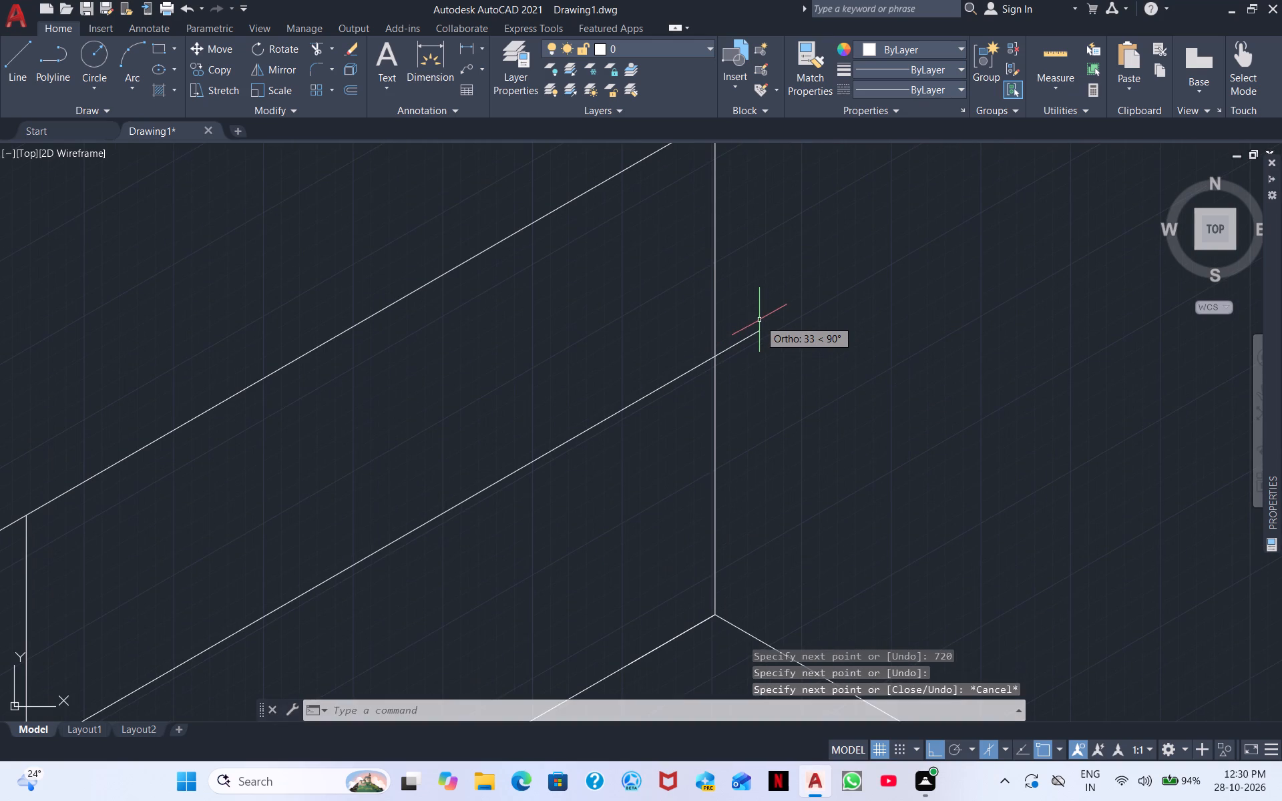
Trim the new 30° line to span between the inner and far verticals, and remove the 720 vertical.
left_click(318, 53)
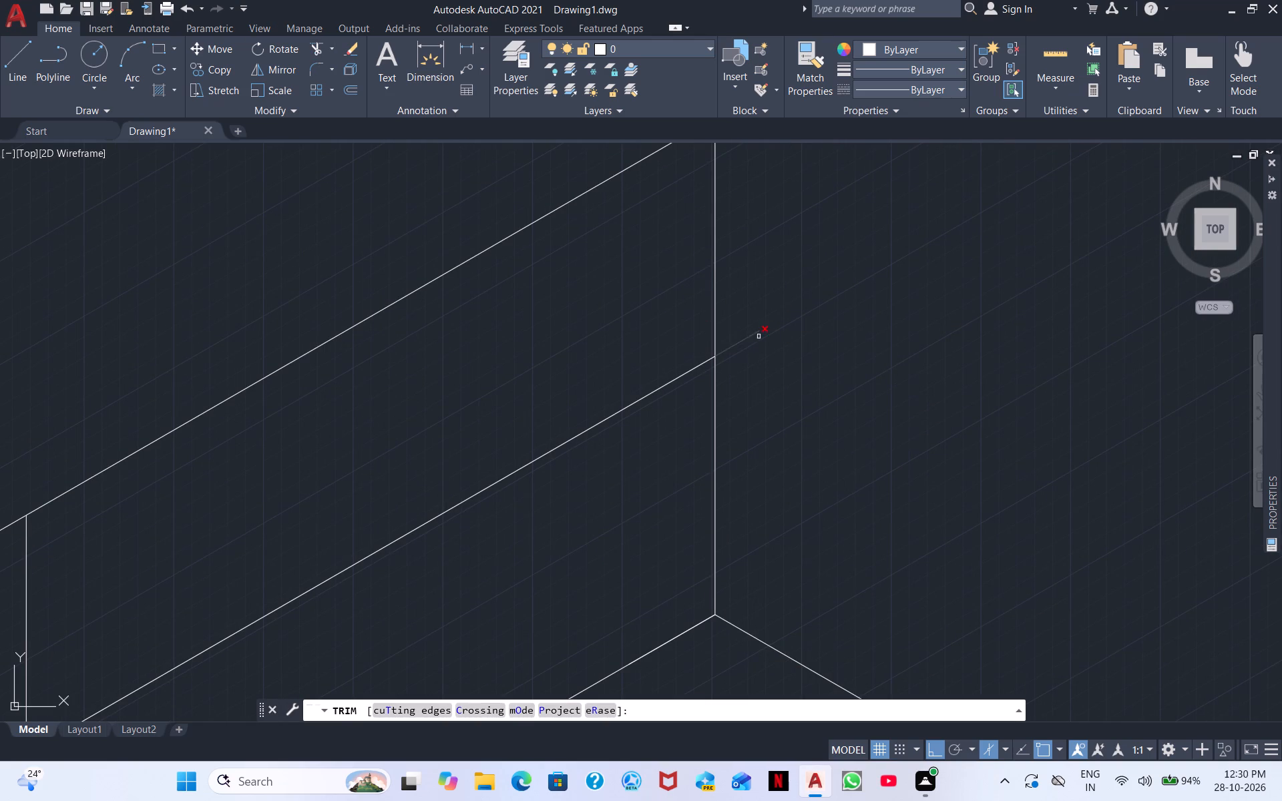
left_click(748, 340)
scroll(550, 425, "down", 2)
middle_click_drag(481, 434, 653, 374)
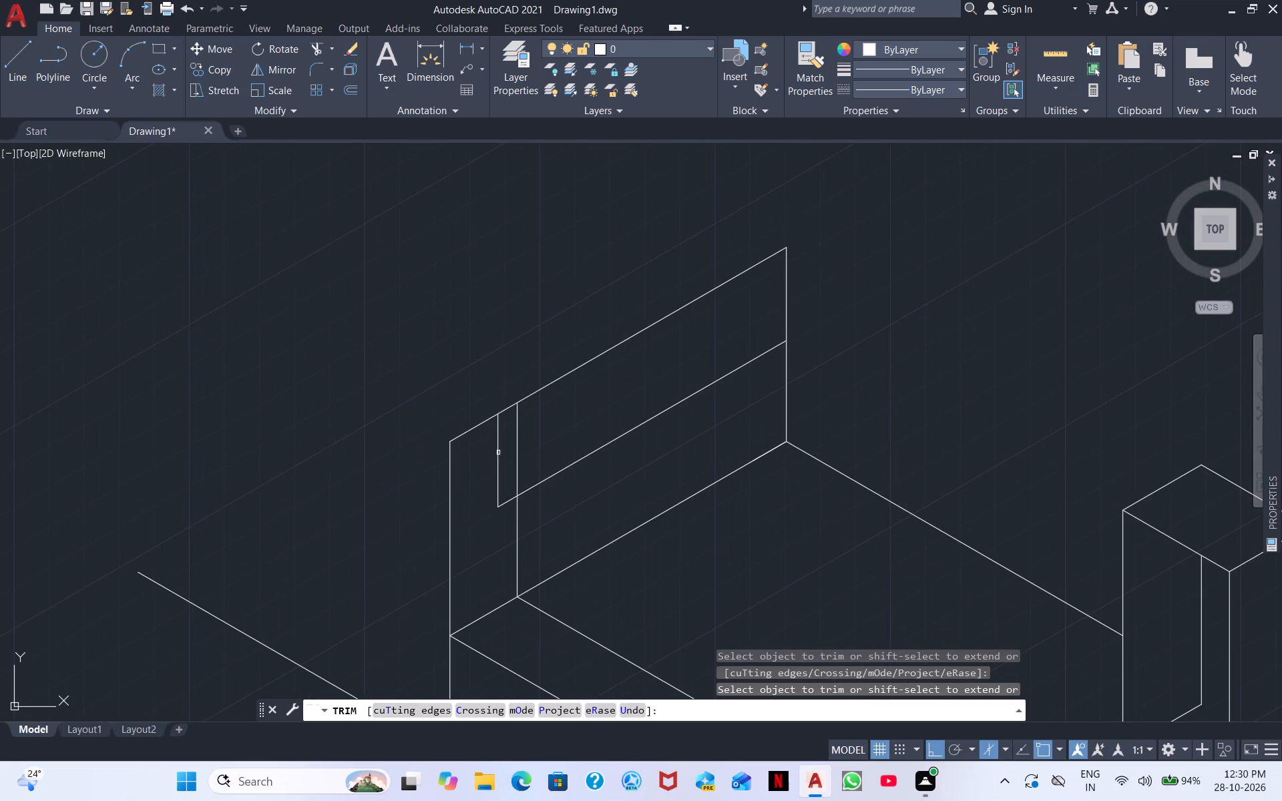
left_click(498, 463)
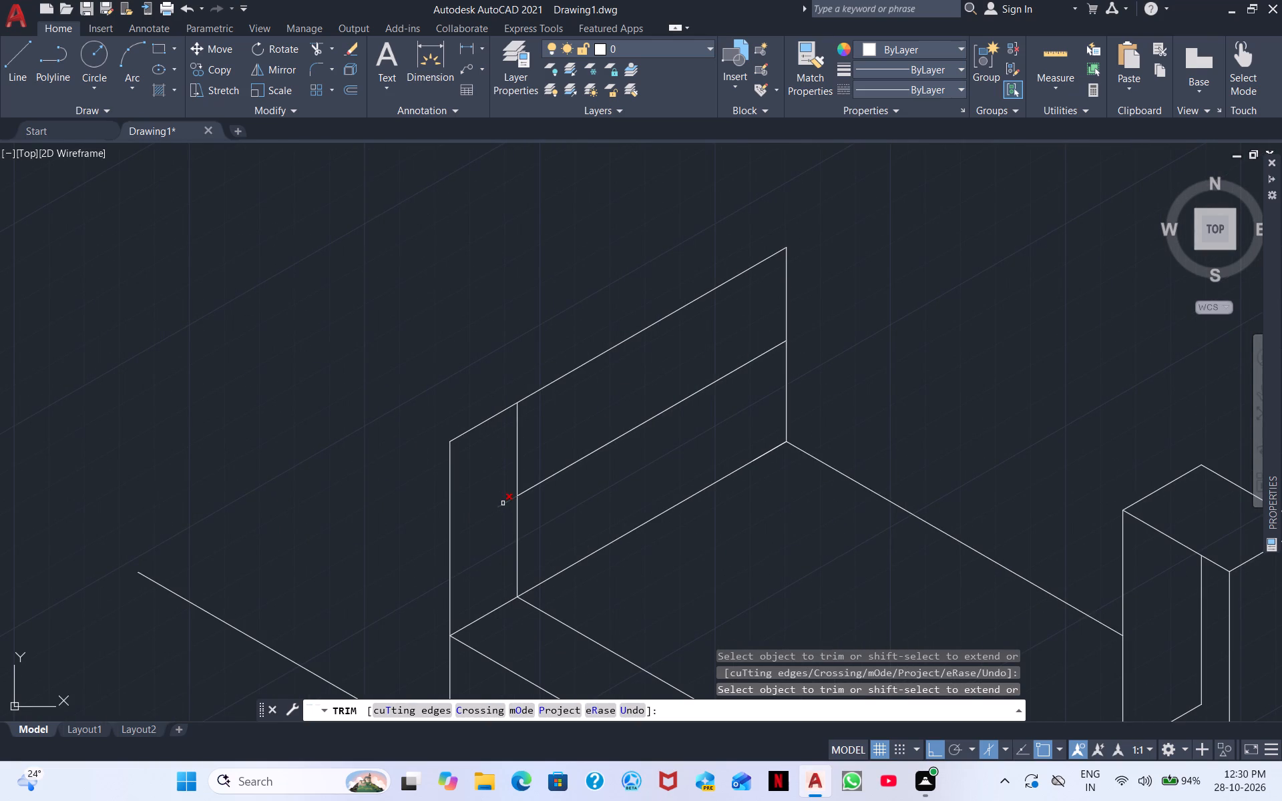
left_click(503, 503)
right_click(963, 348)
left_click(992, 358)
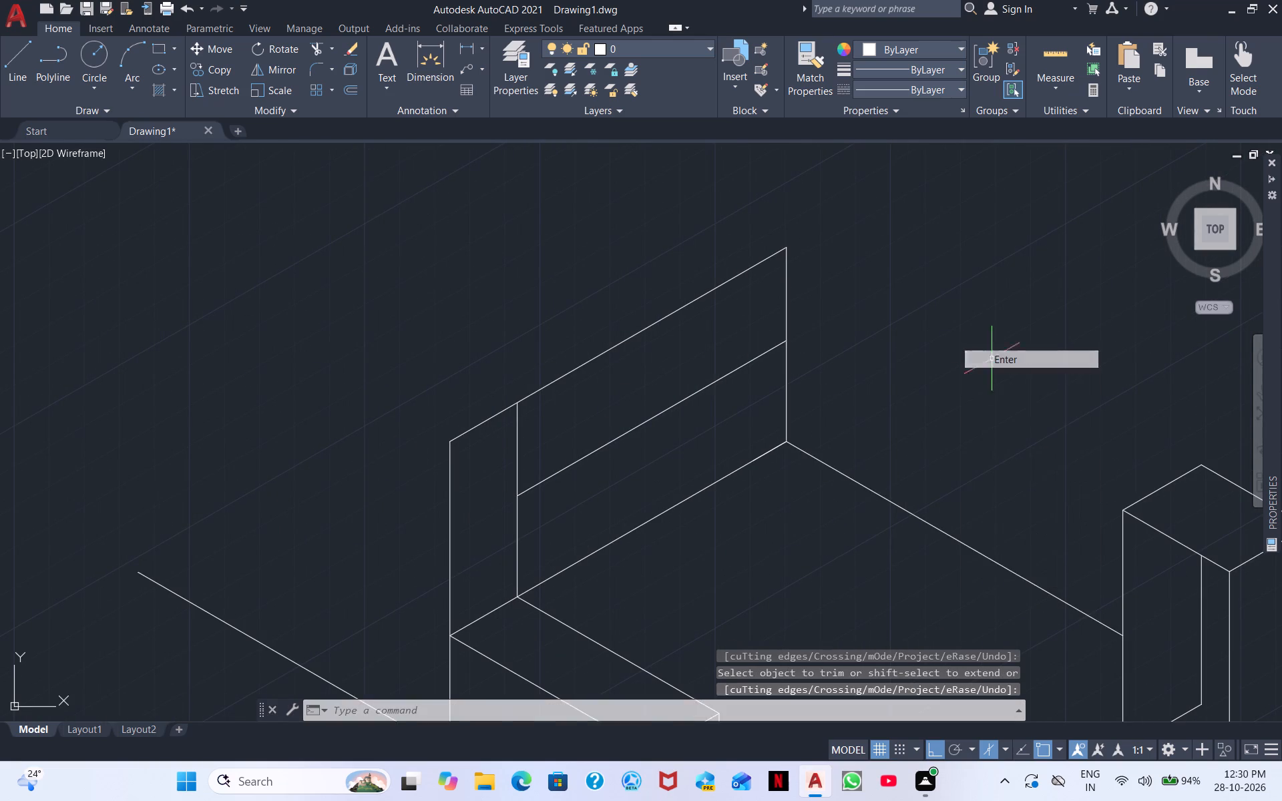
Draw a small handle outline from the upper back panel's lower-edge midpoint: short vertical up, 30° line toward the inner vertical, vertical down across the edge.
scroll(931, 372, "down", 1)
middle_click_drag(930, 376, 769, 304)
scroll(766, 304, "up", 1)
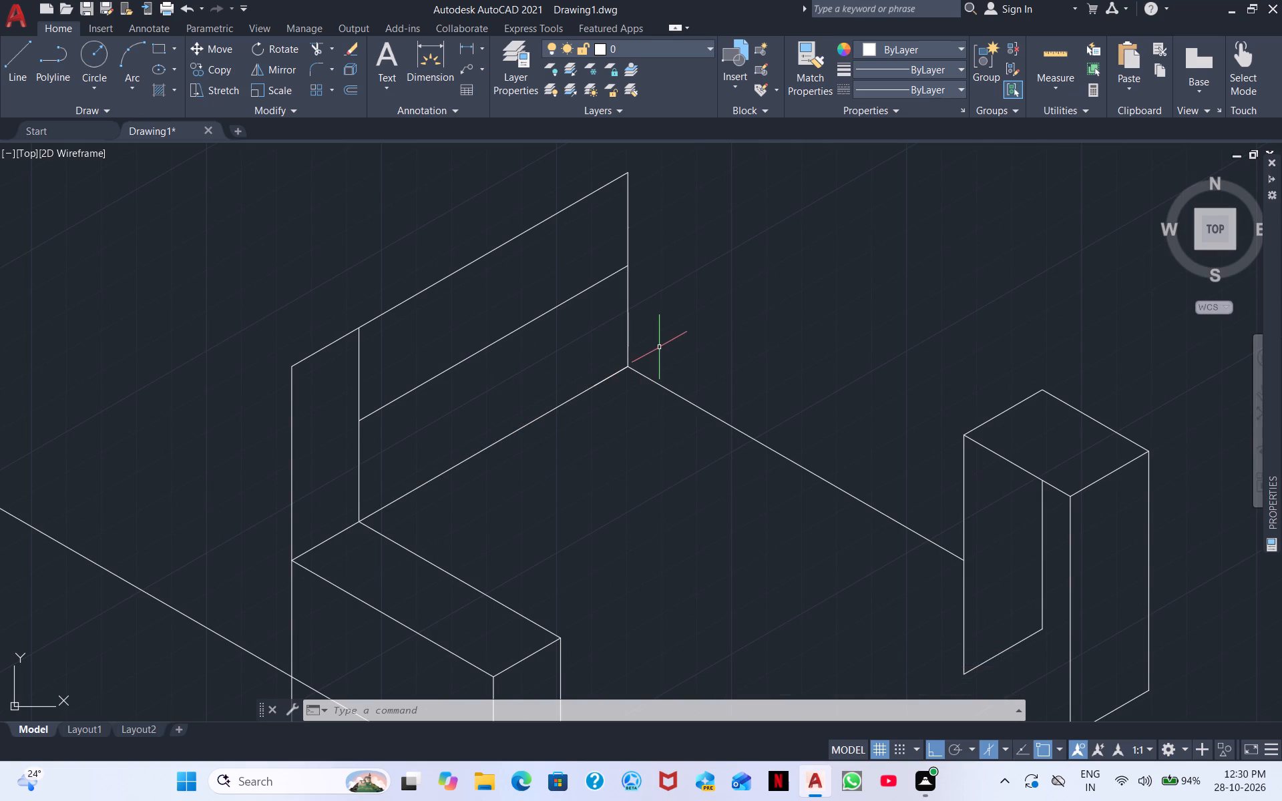
scroll(441, 346, "up", 2)
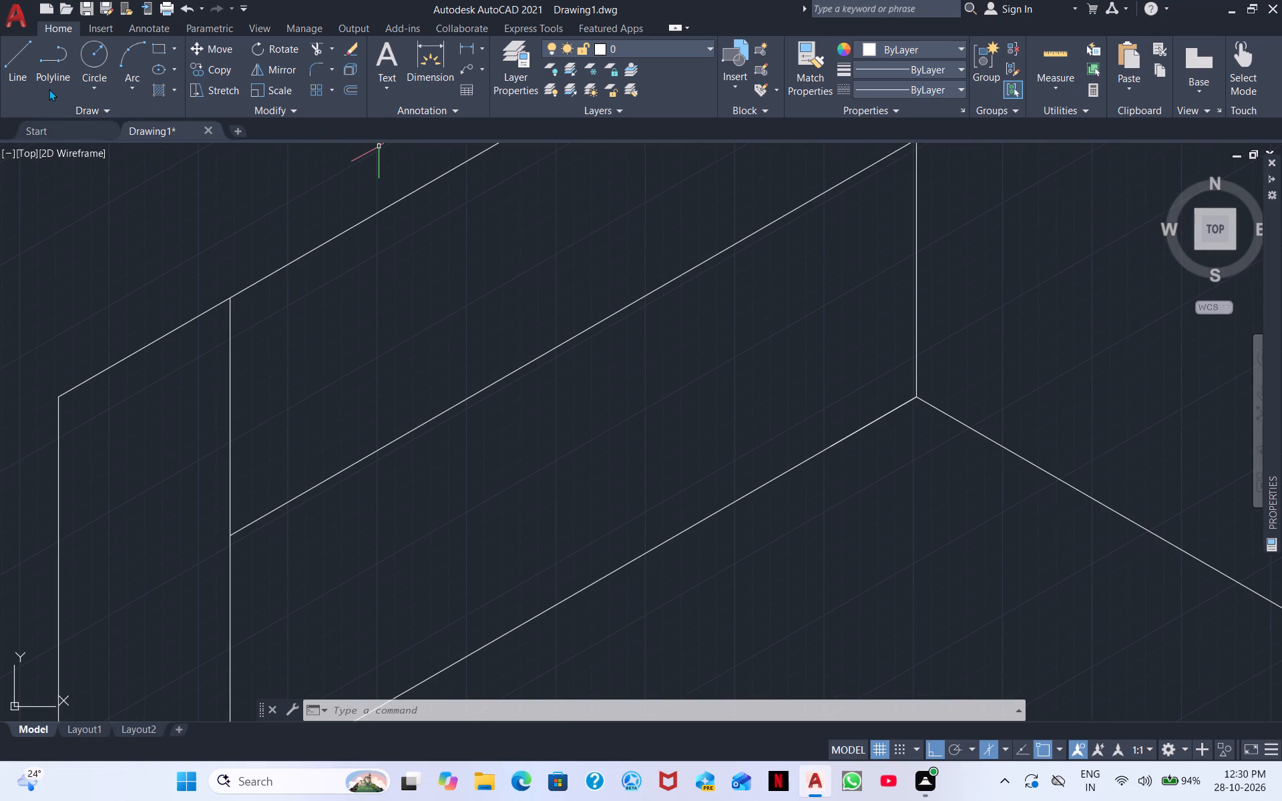
left_click_drag(13, 63, 21, 65)
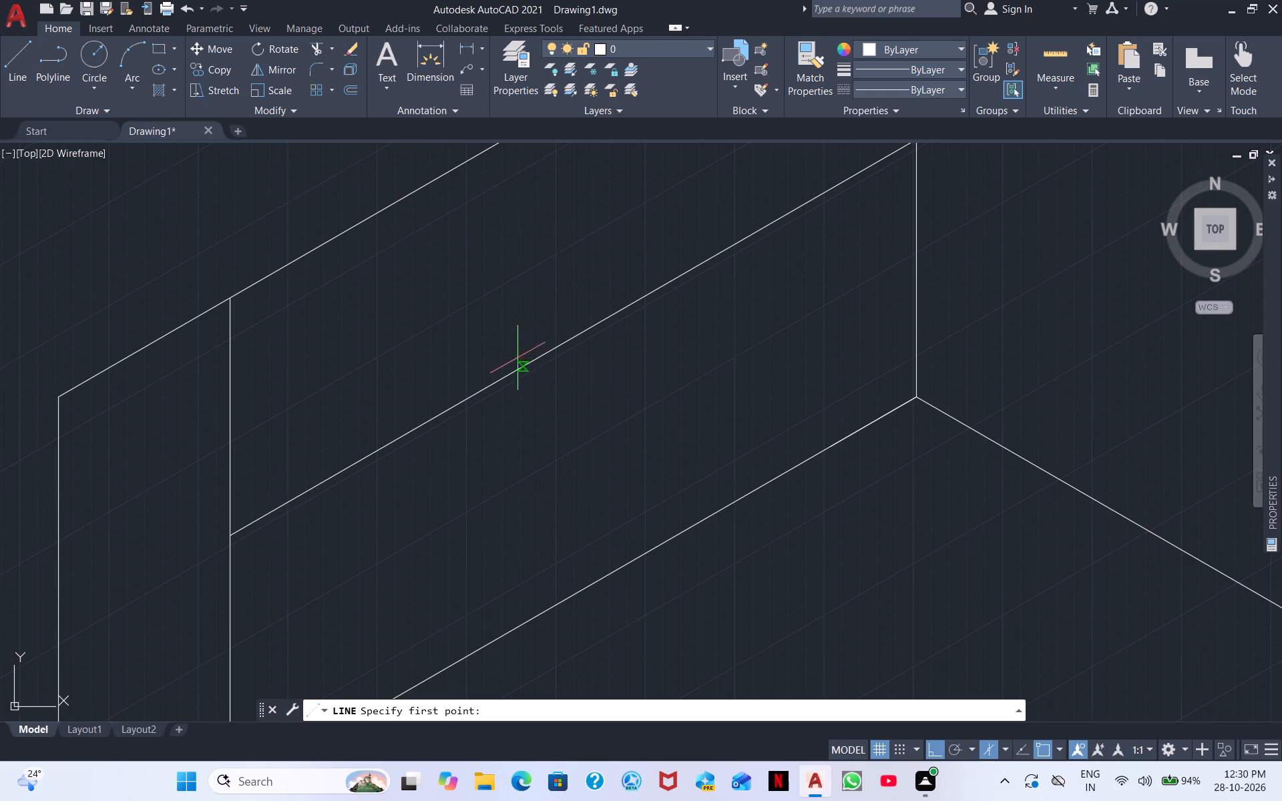
left_click(576, 332)
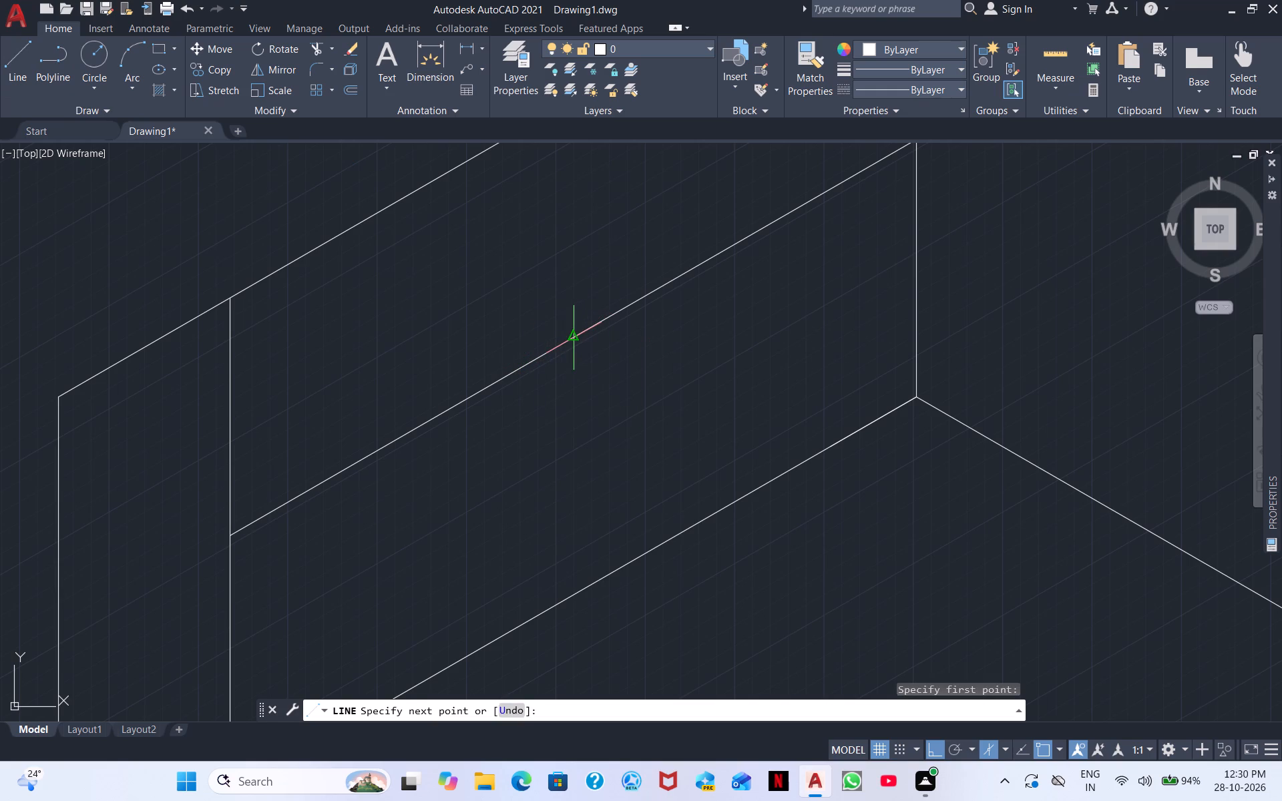
left_click(567, 318)
left_click(499, 361)
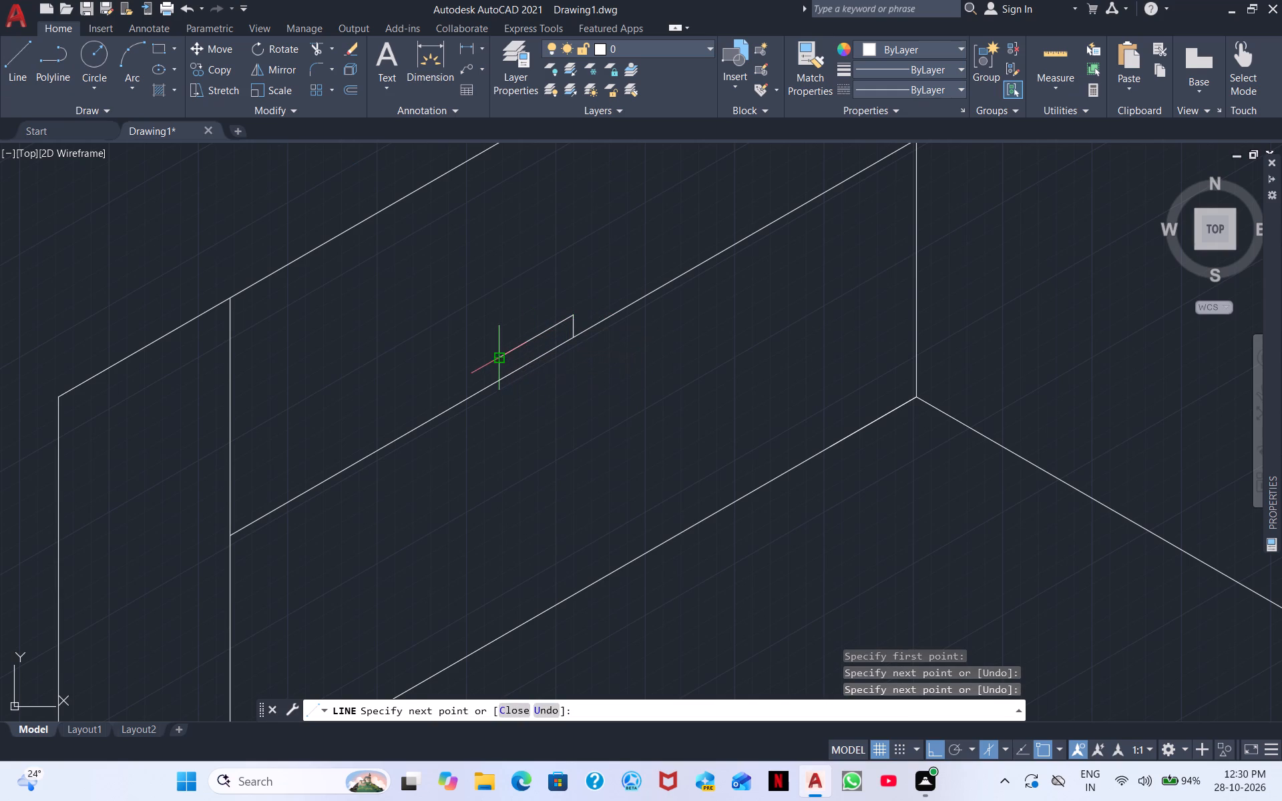
left_click(501, 398)
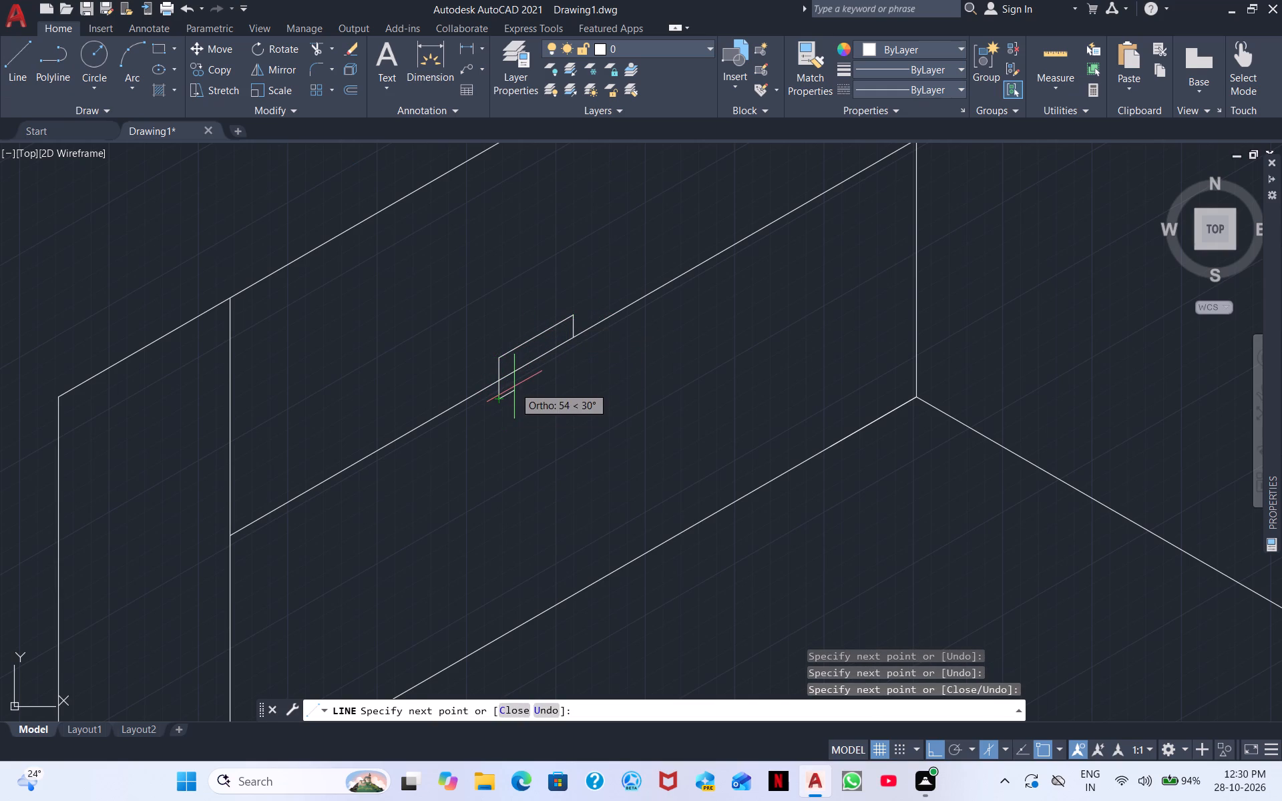
key("Escape")
Continue the handle outline from the midpoint vertical's top with a 30° line toward the far vertical and a vertical about 183 down across the panel edge.
right_click(595, 383)
left_click(640, 390)
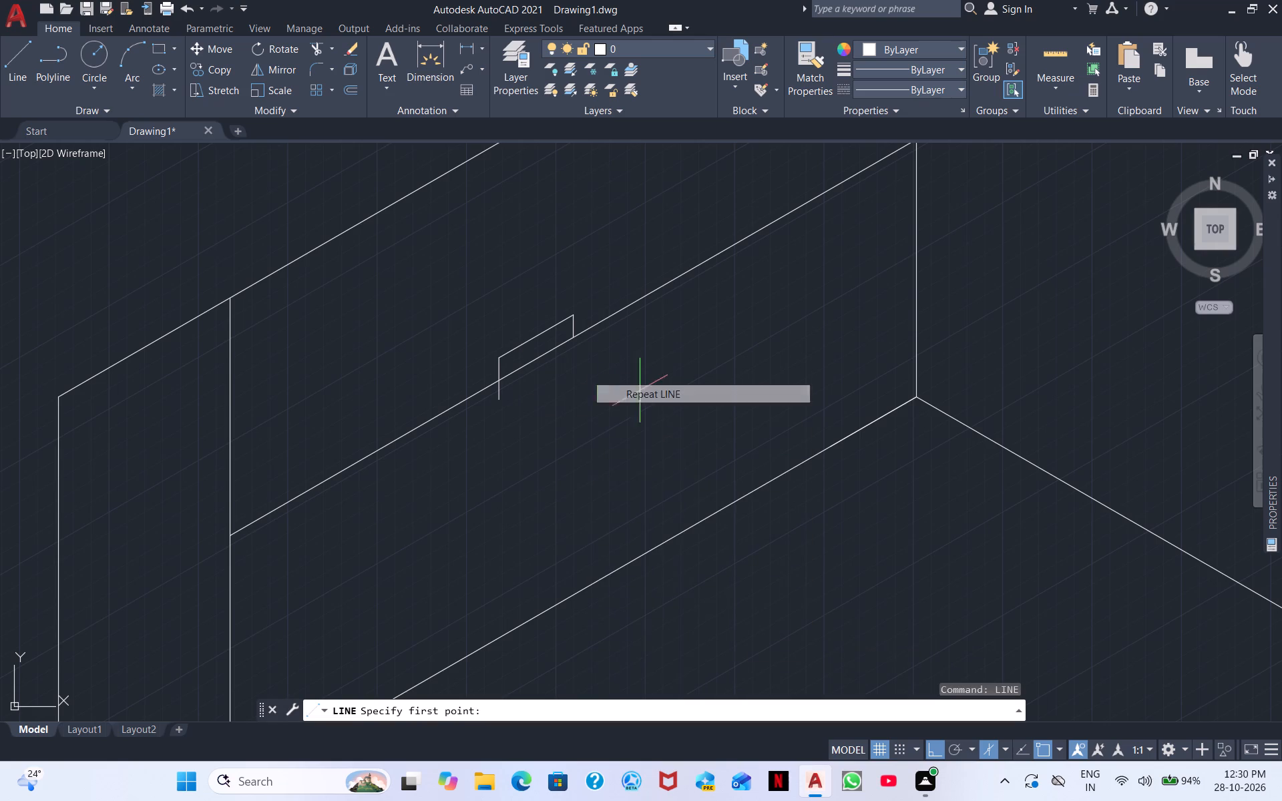
left_click(572, 314)
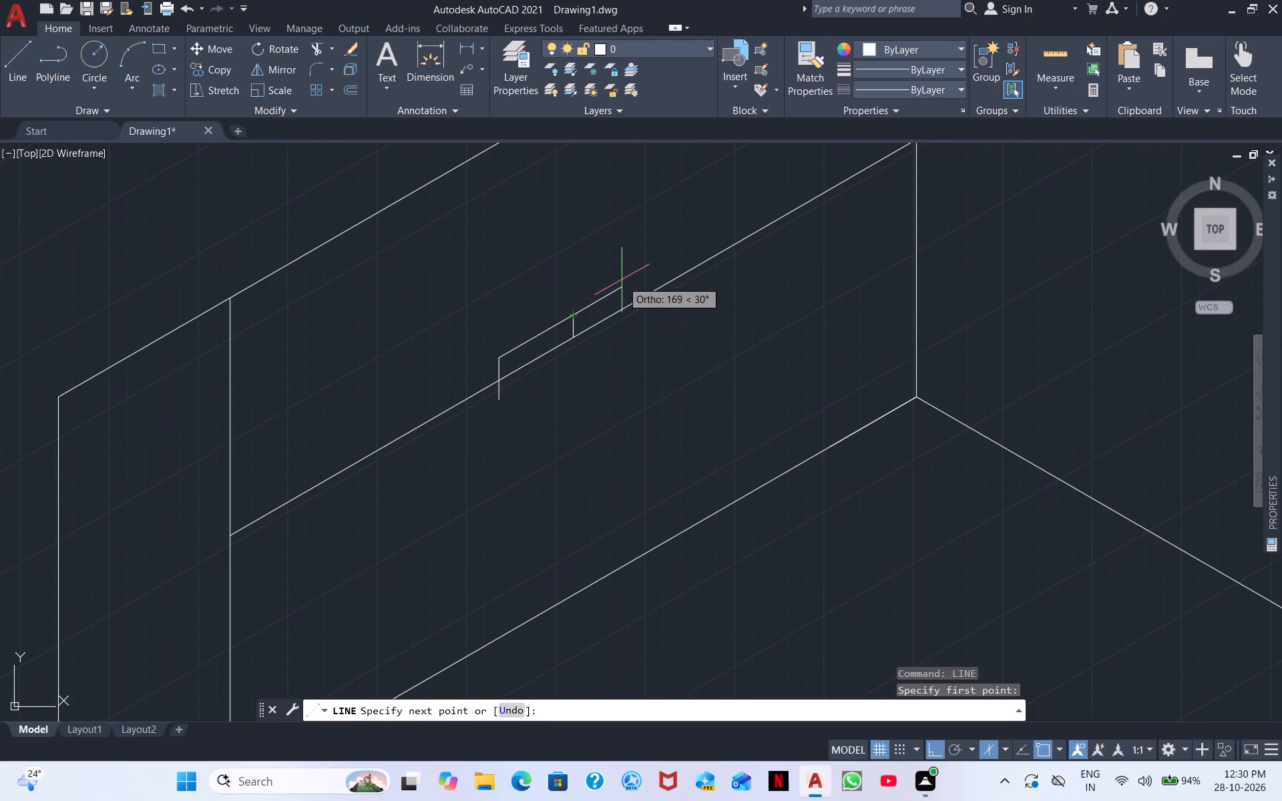
left_click(651, 278)
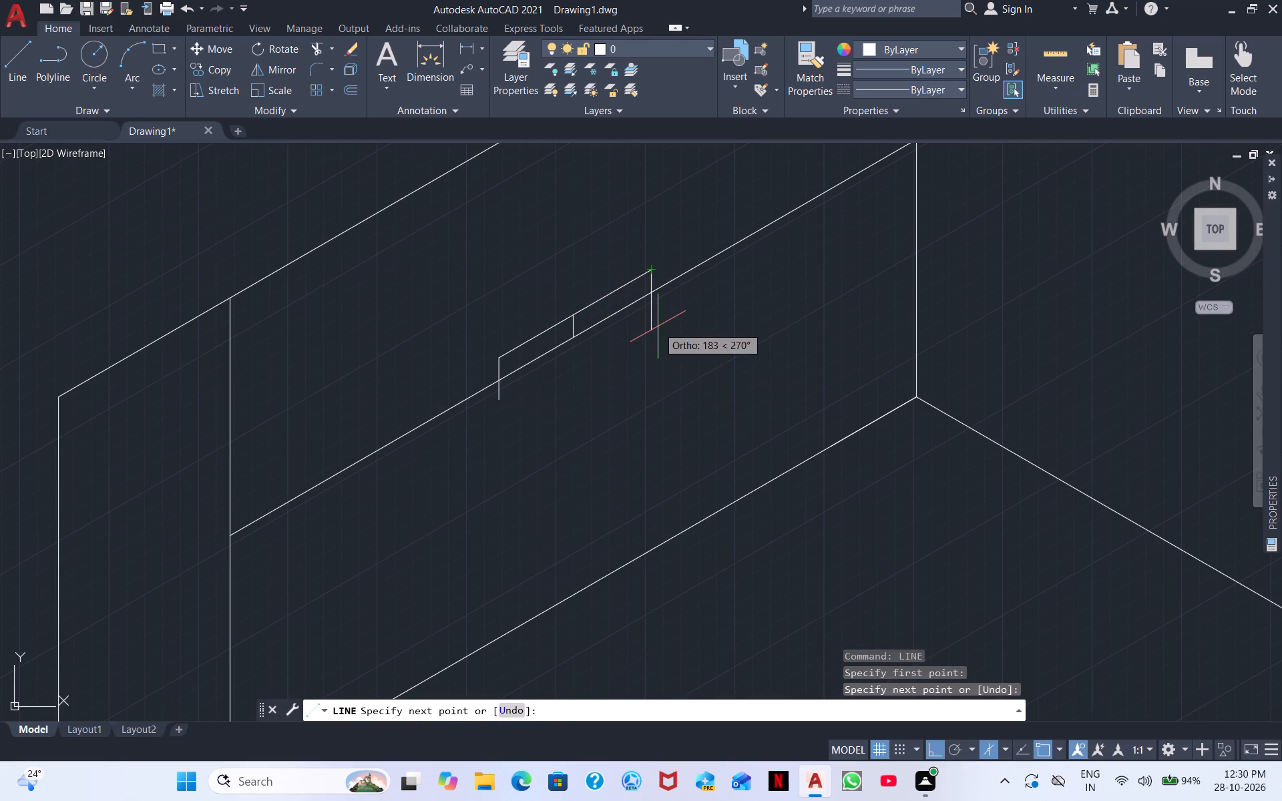
left_click(658, 326)
key("Escape")
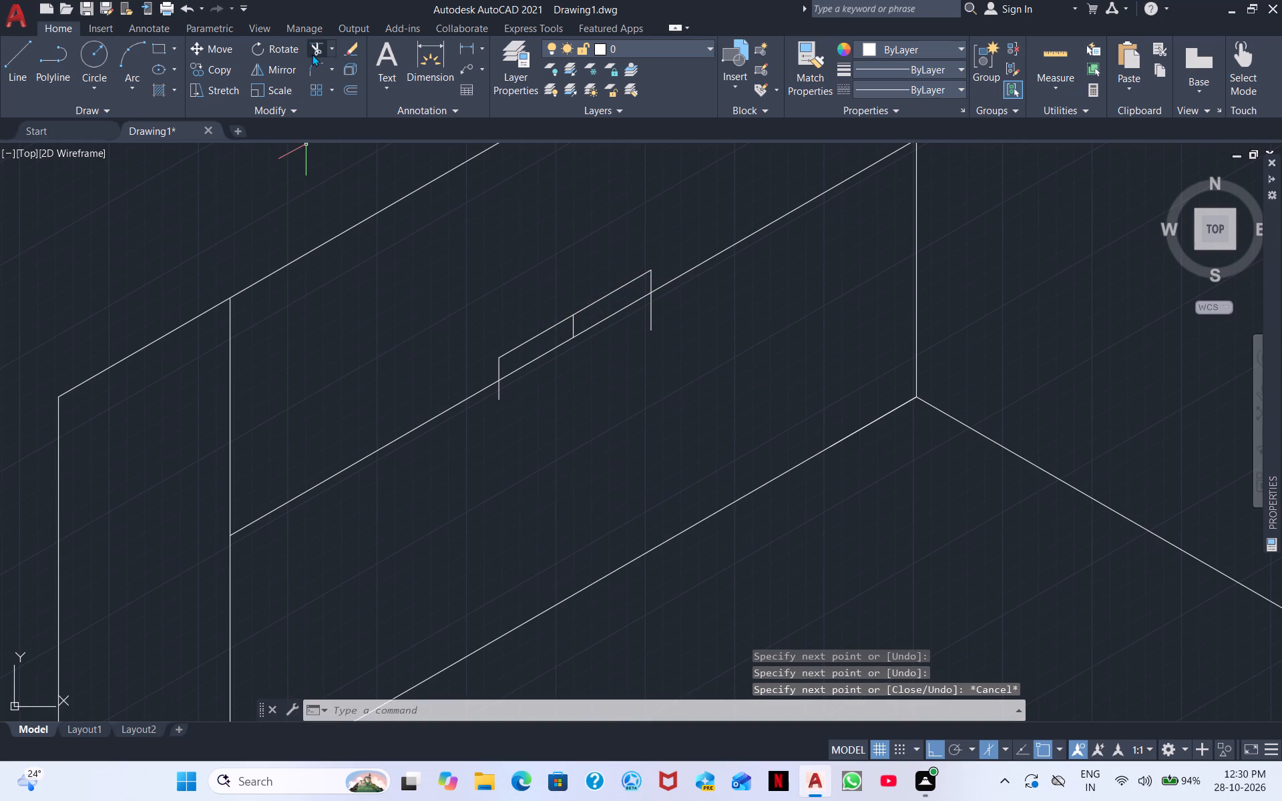
Trim both handle verticals at the panel's lower edge and remove the short middle vertical.
left_click(312, 54)
left_click(499, 387)
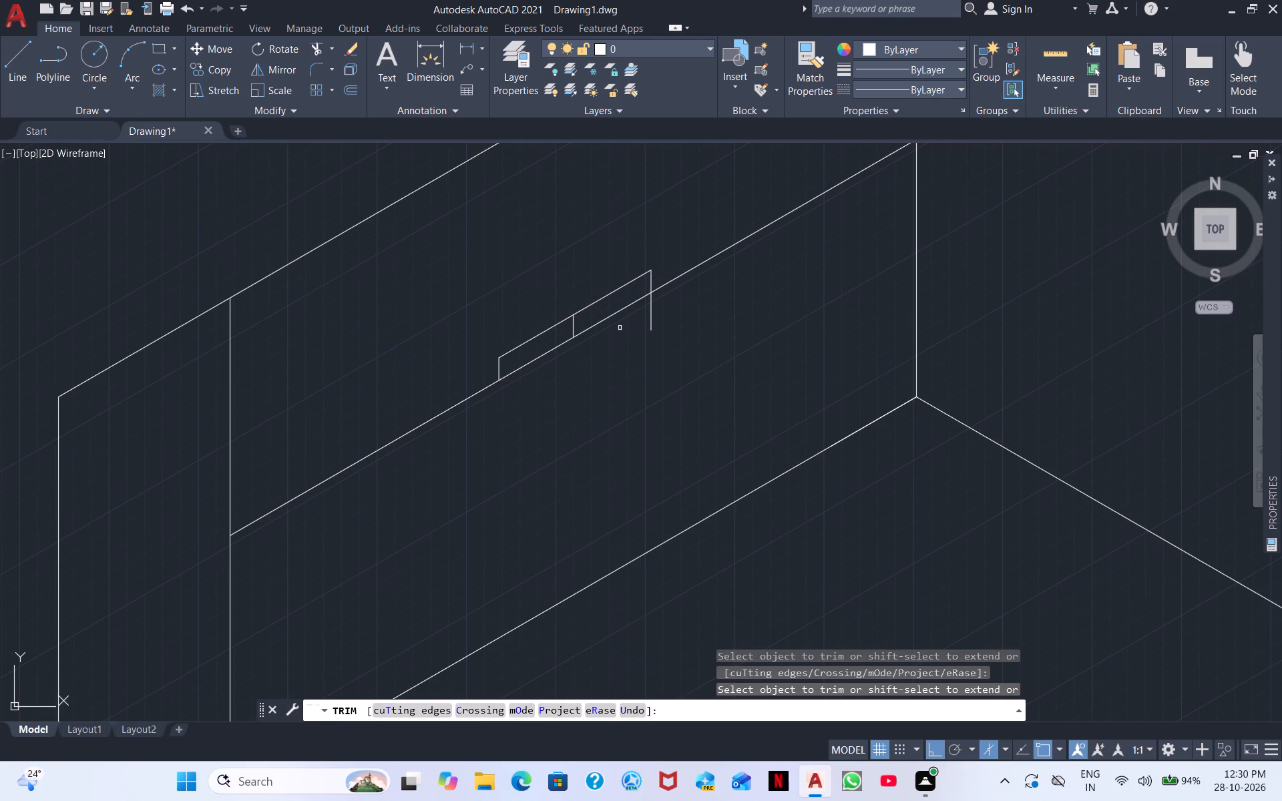
left_click_drag(661, 310, 629, 332)
left_click(574, 327)
scroll(638, 331, "down", 2)
middle_click_drag(722, 338, 548, 366)
right_click(548, 366)
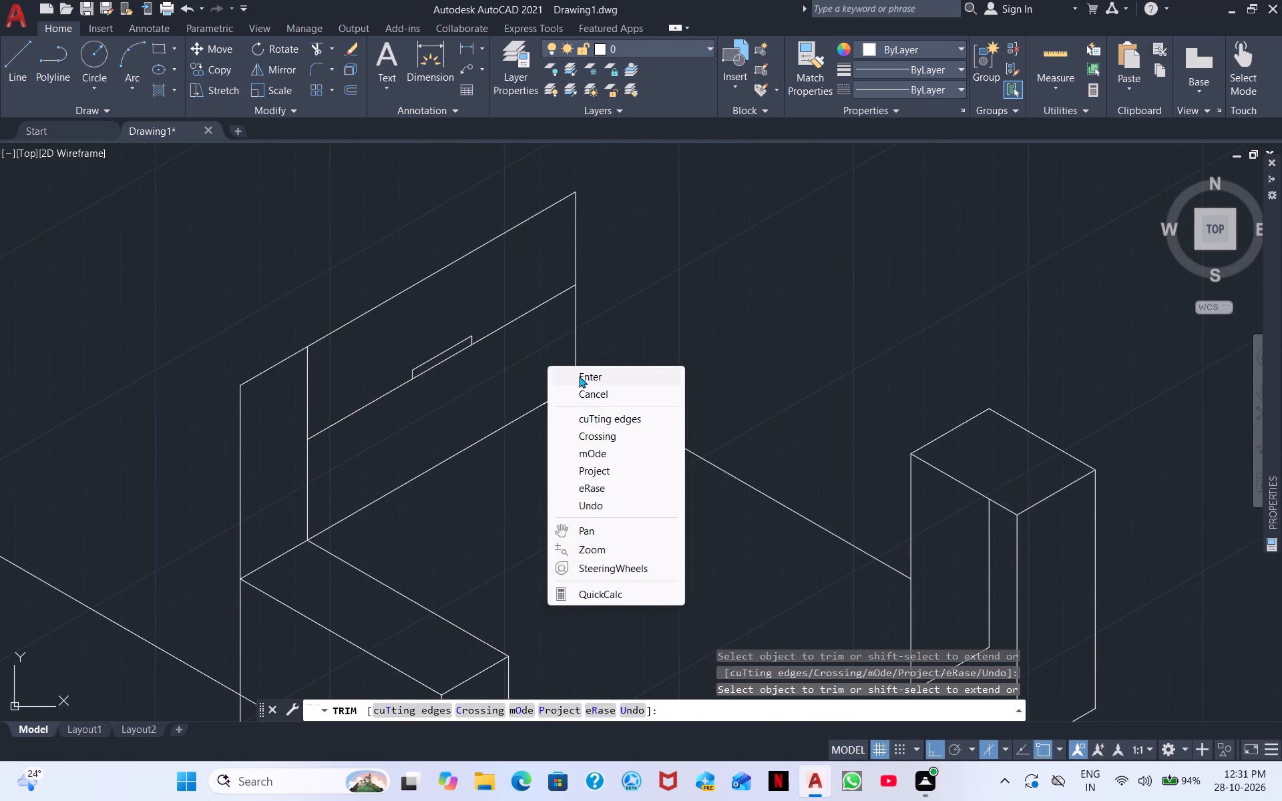
left_click(579, 376)
Switch the isometric drawing plane to Isoplane Left.
scroll(462, 374, "down", 1)
scroll(461, 374, "up", 3)
middle_click_drag(370, 404, 476, 326)
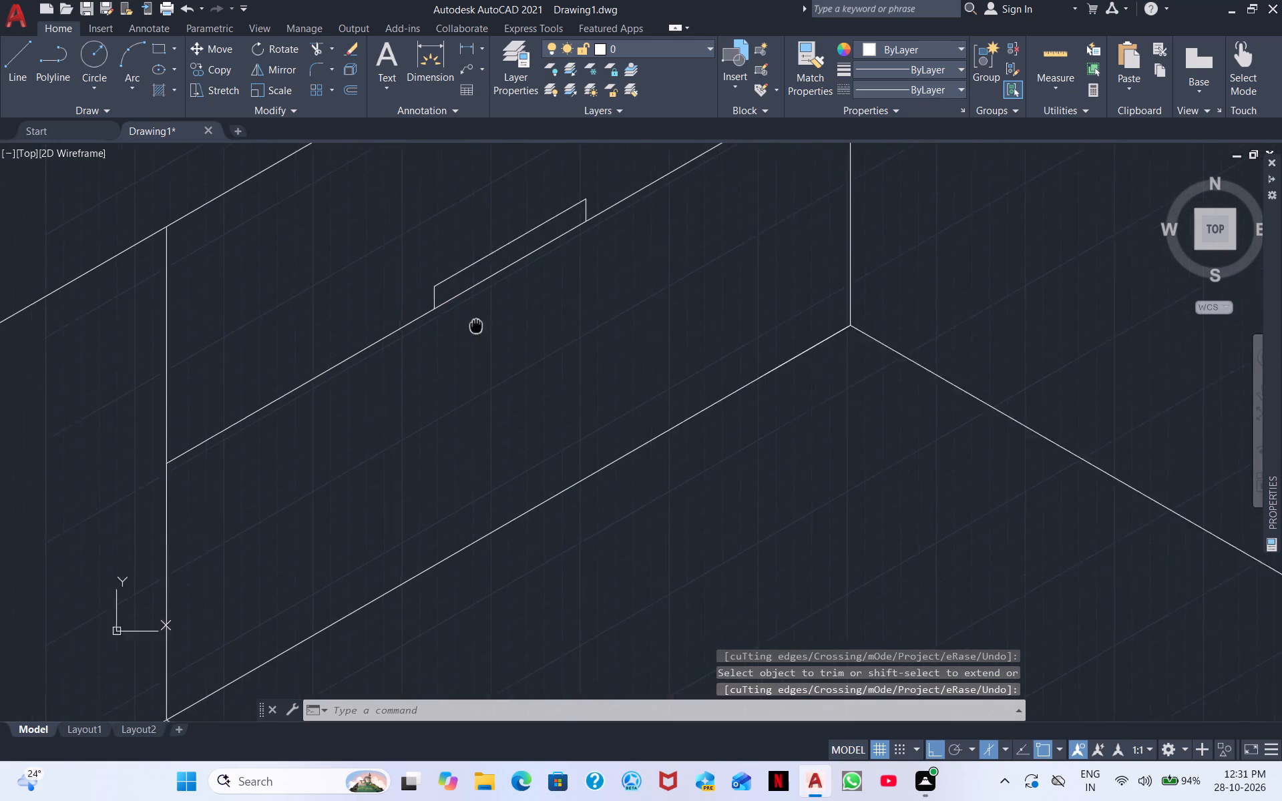
middle_click_drag(476, 326, 582, 256)
scroll(598, 249, "down", 2)
middle_click_drag(435, 383, 427, 303)
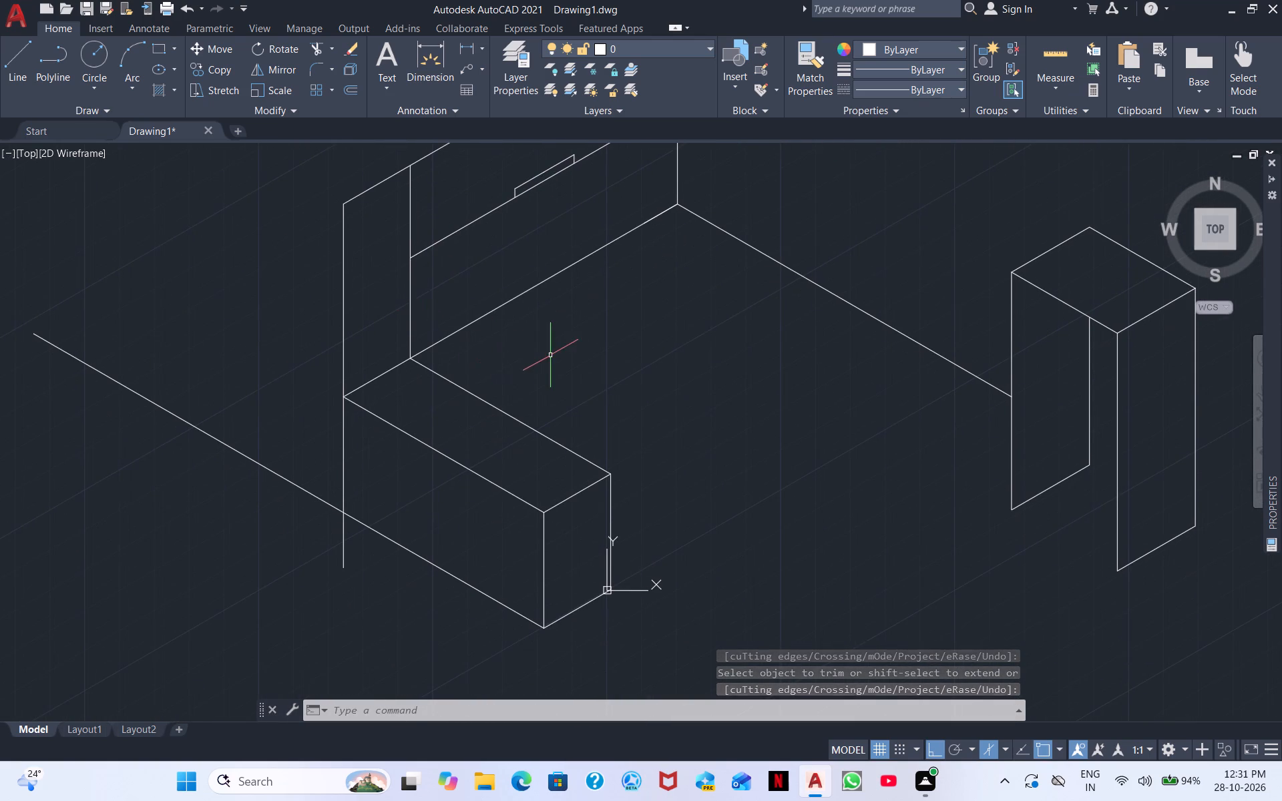
scroll(550, 355, "up", 1)
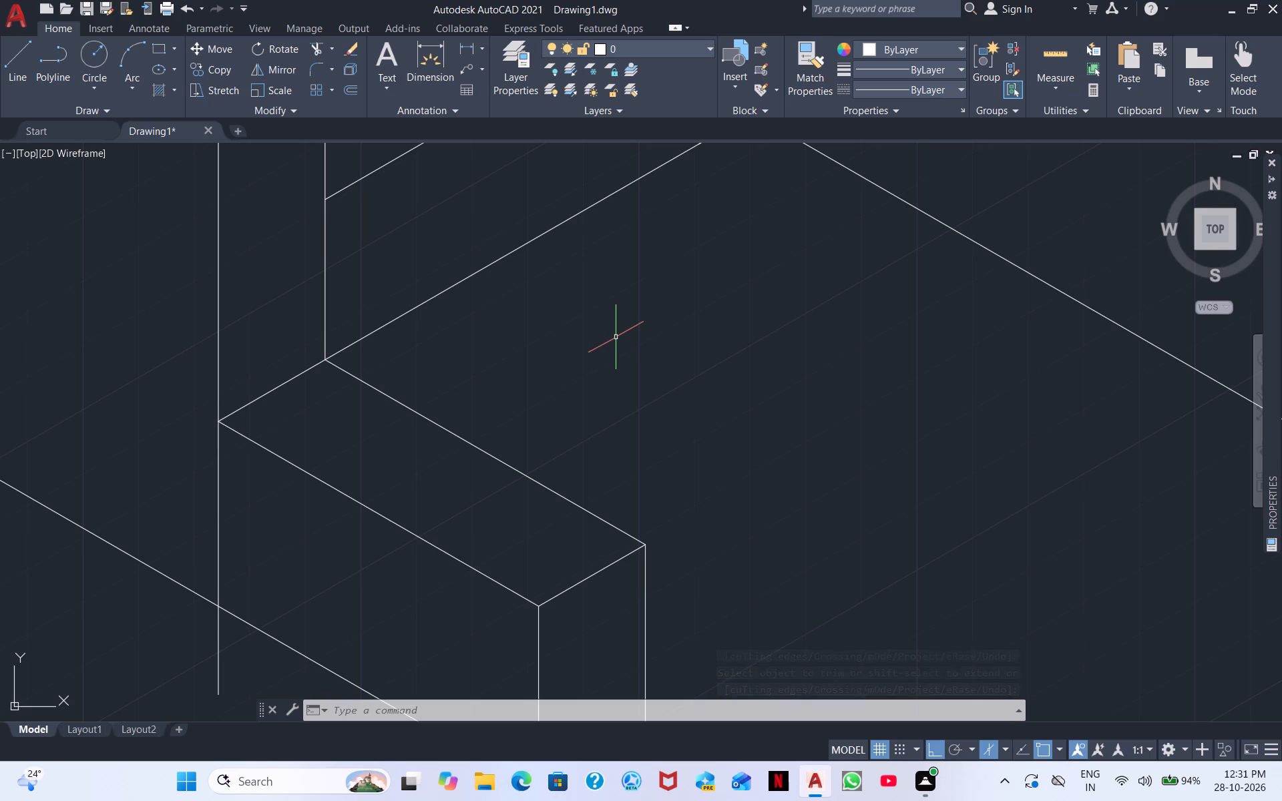
middle_click_drag(323, 292, 322, 292)
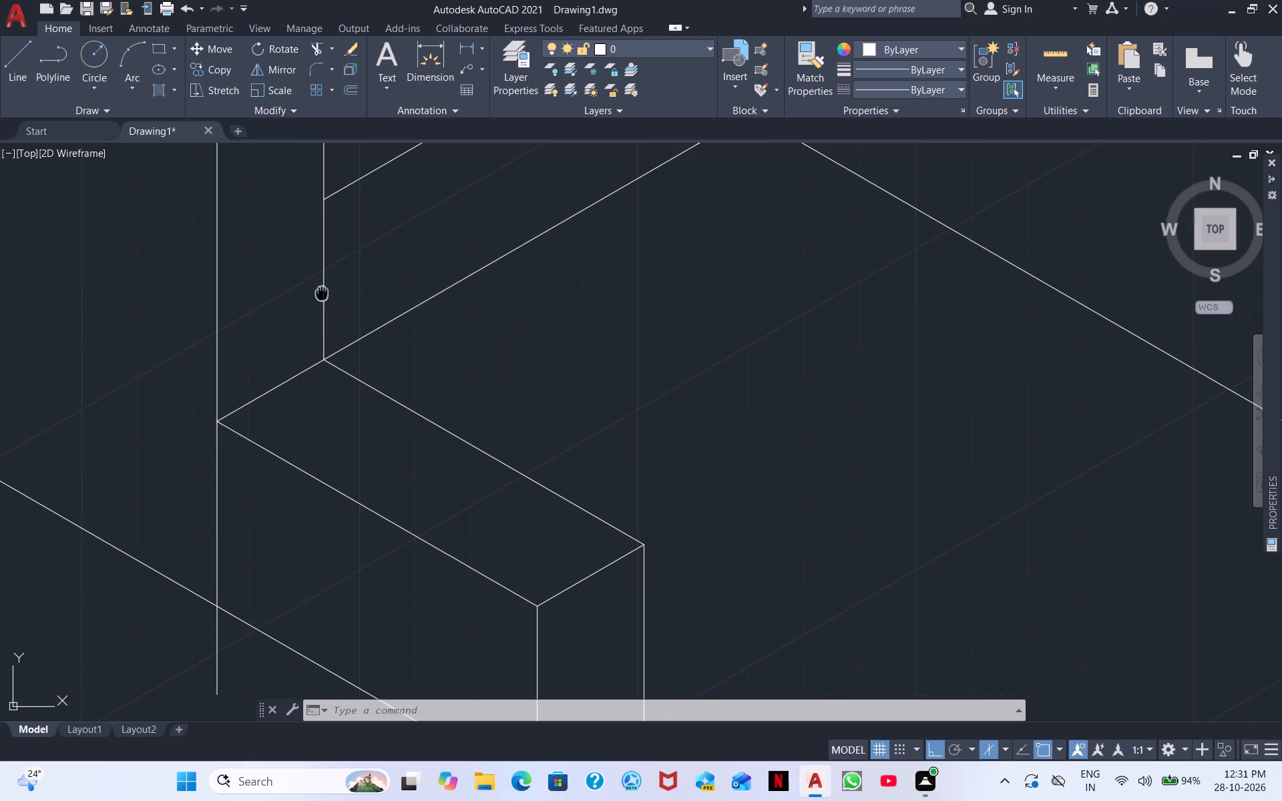
middle_click_drag(322, 292, 351, 423)
left_click(14, 68)
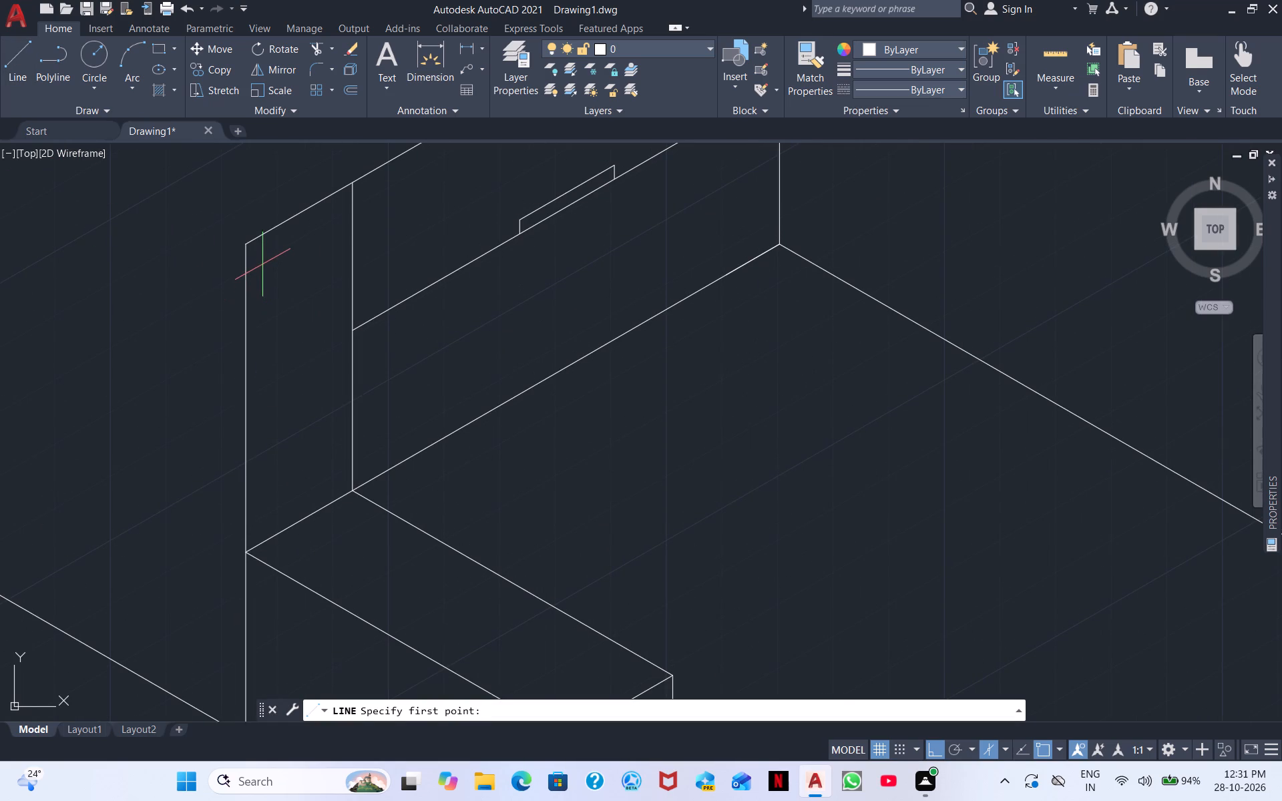
left_click(354, 184)
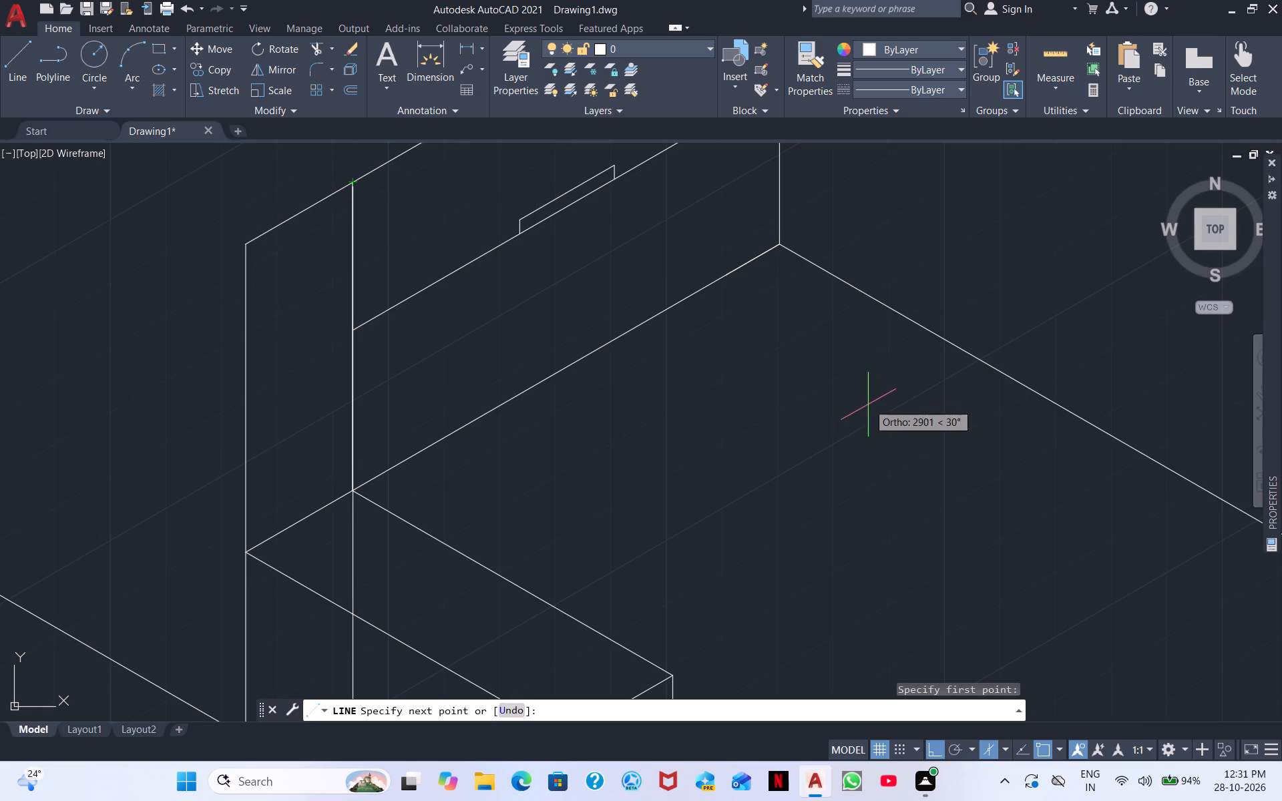
key("F5")
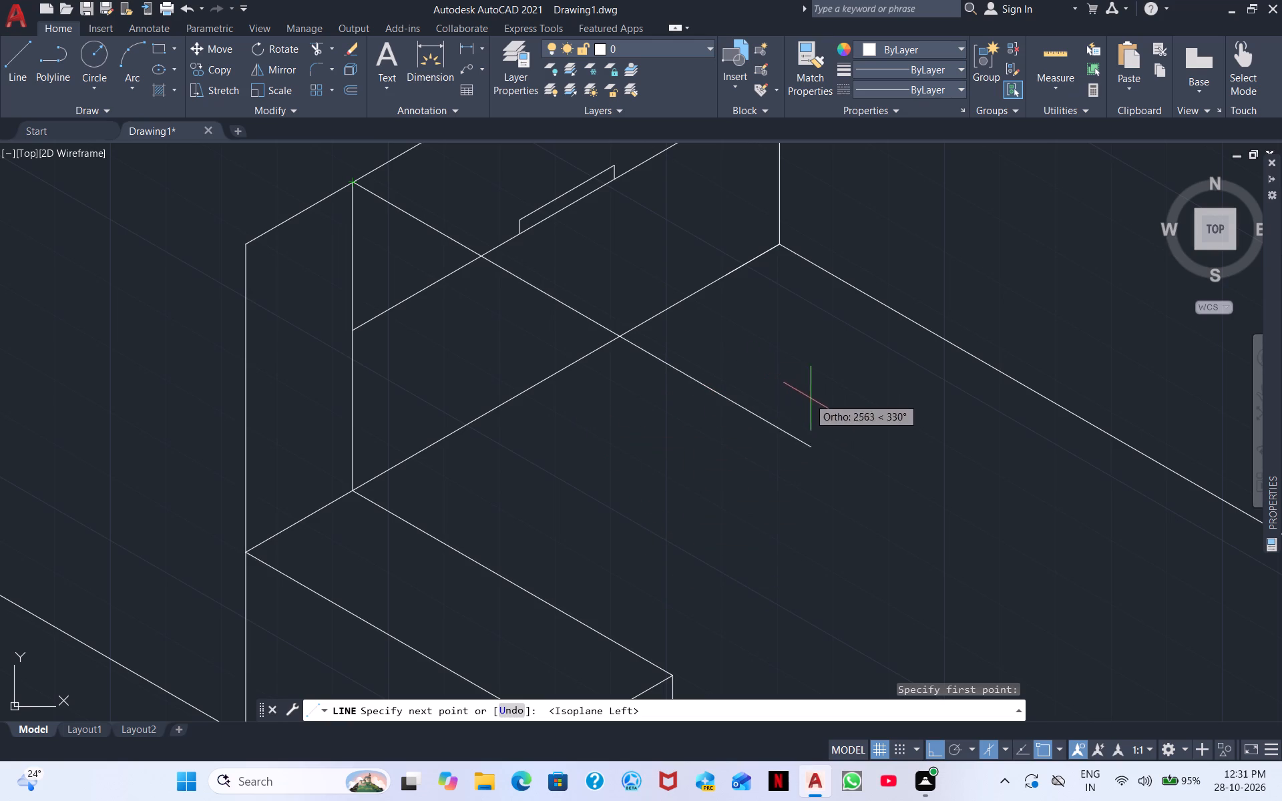
right_click(798, 444)
left_click(827, 451)
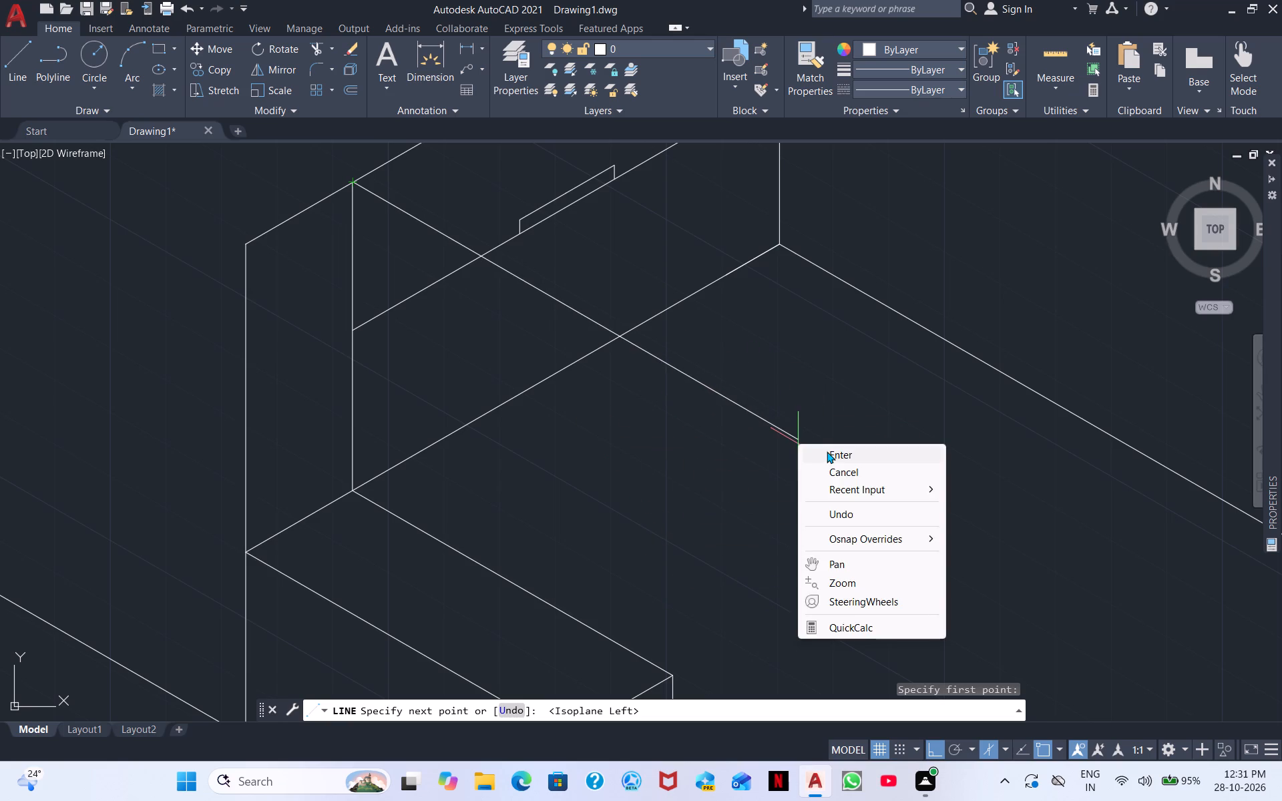
Draw a vertical line about 3735 long up from the box top's inner end corner, past the back panel's upper edge.
left_click(28, 61)
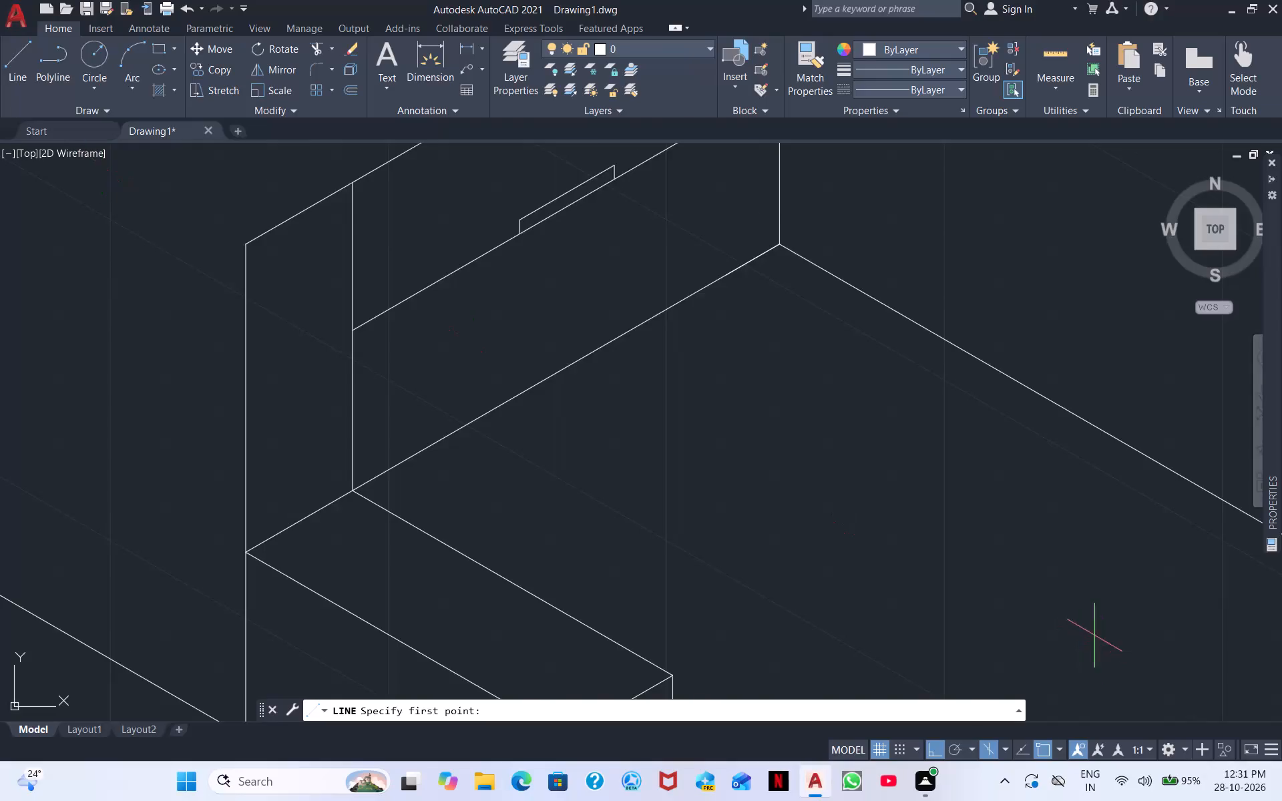
middle_click_drag(1088, 626, 837, 391)
left_click(416, 441)
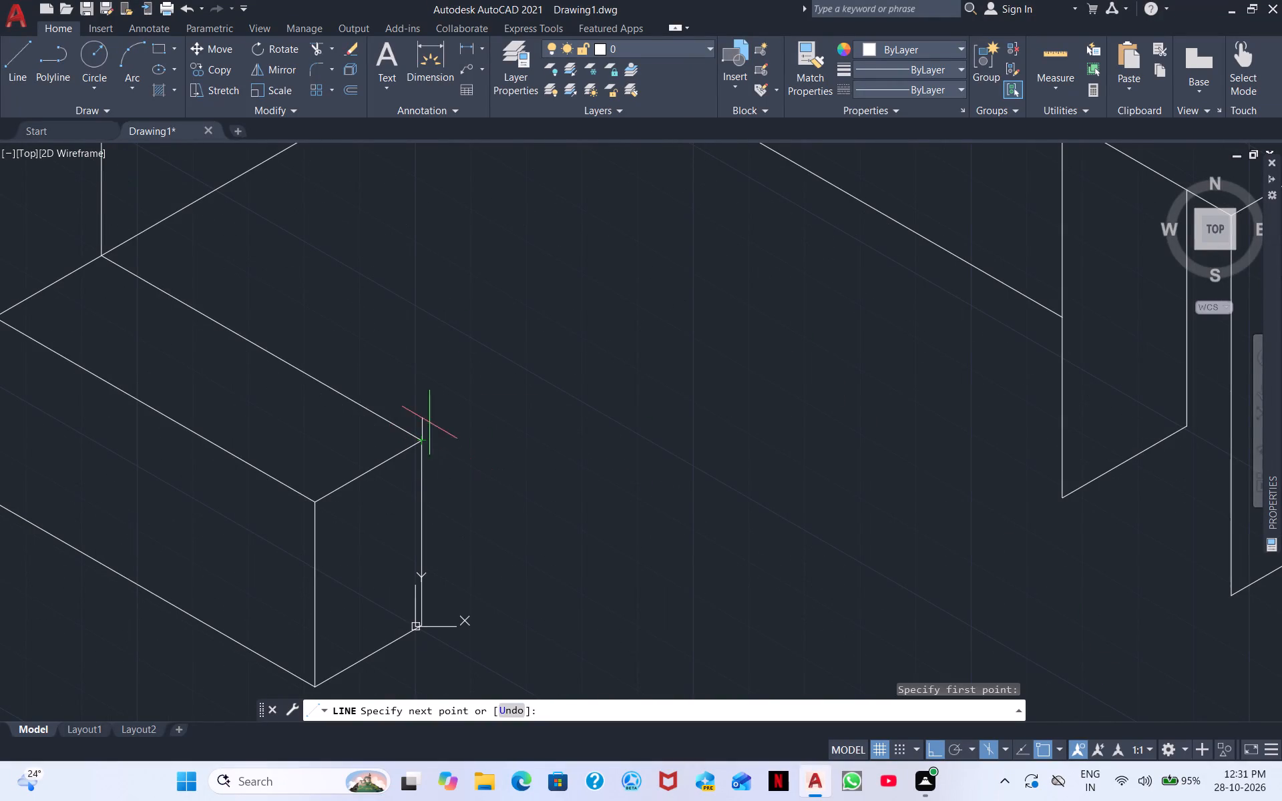
scroll(468, 20, "down", 2)
middle_click_drag(469, 279, 508, 583)
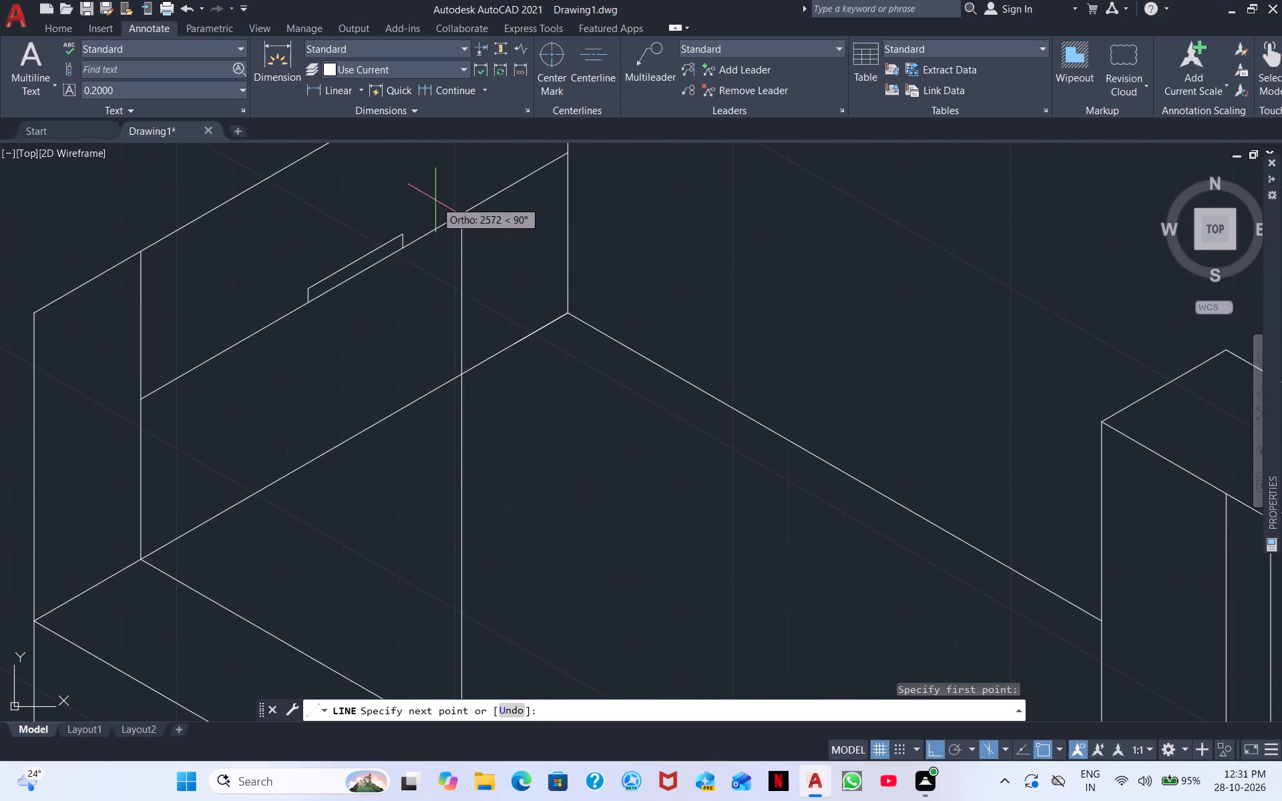
scroll(497, 525, "down", 1)
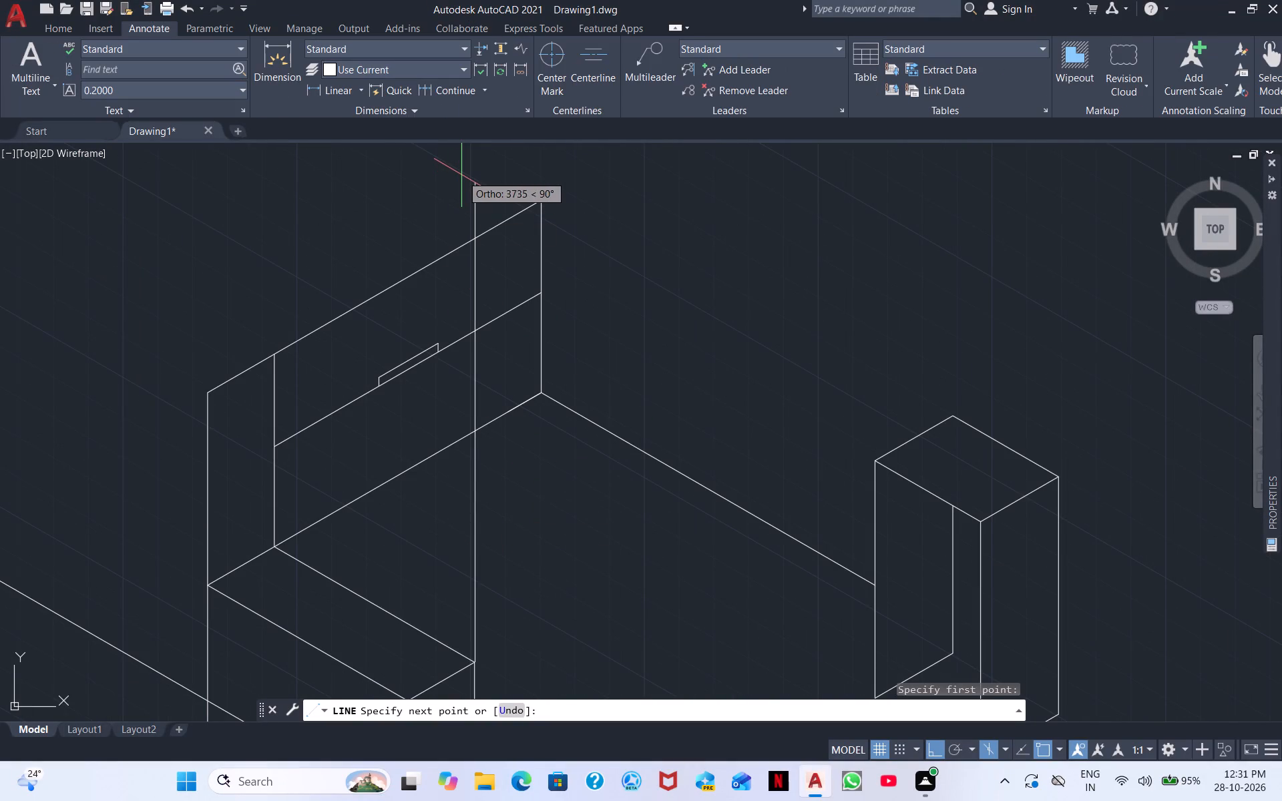
left_click(461, 175)
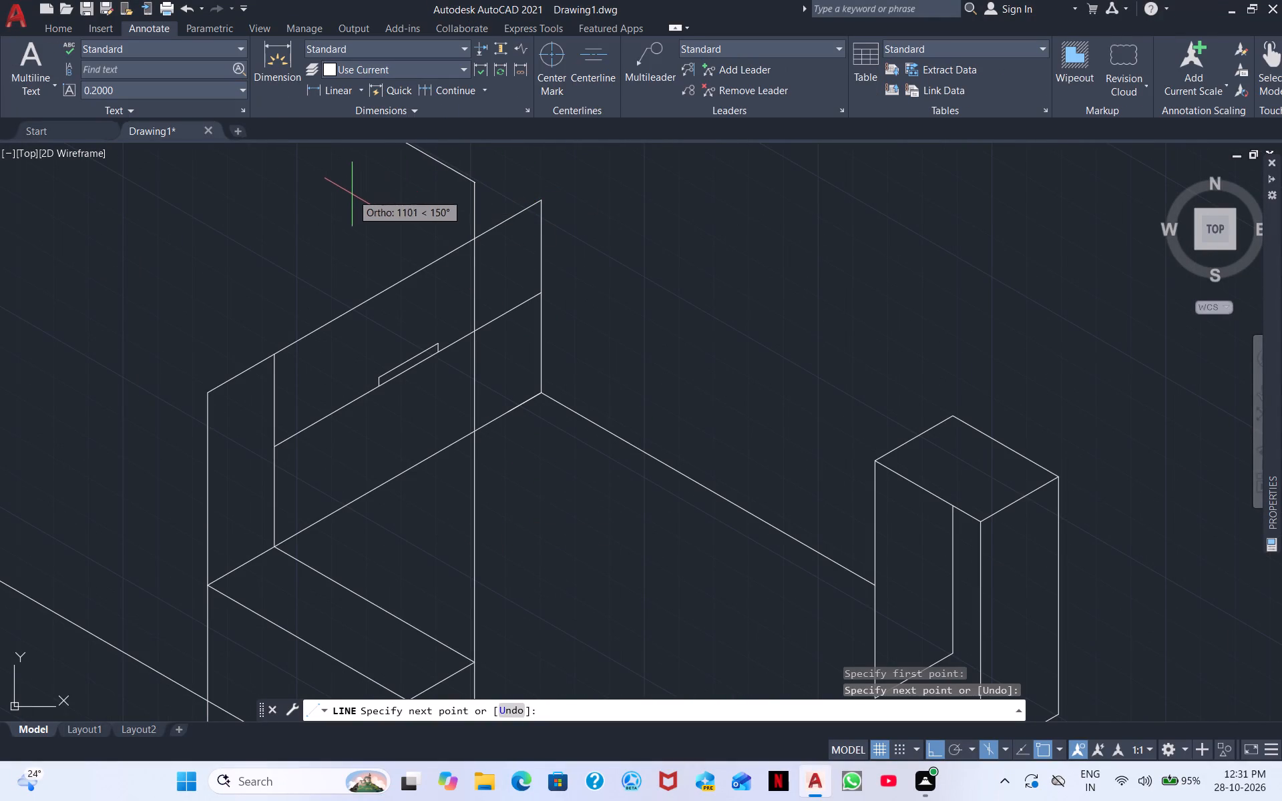
right_click(351, 194)
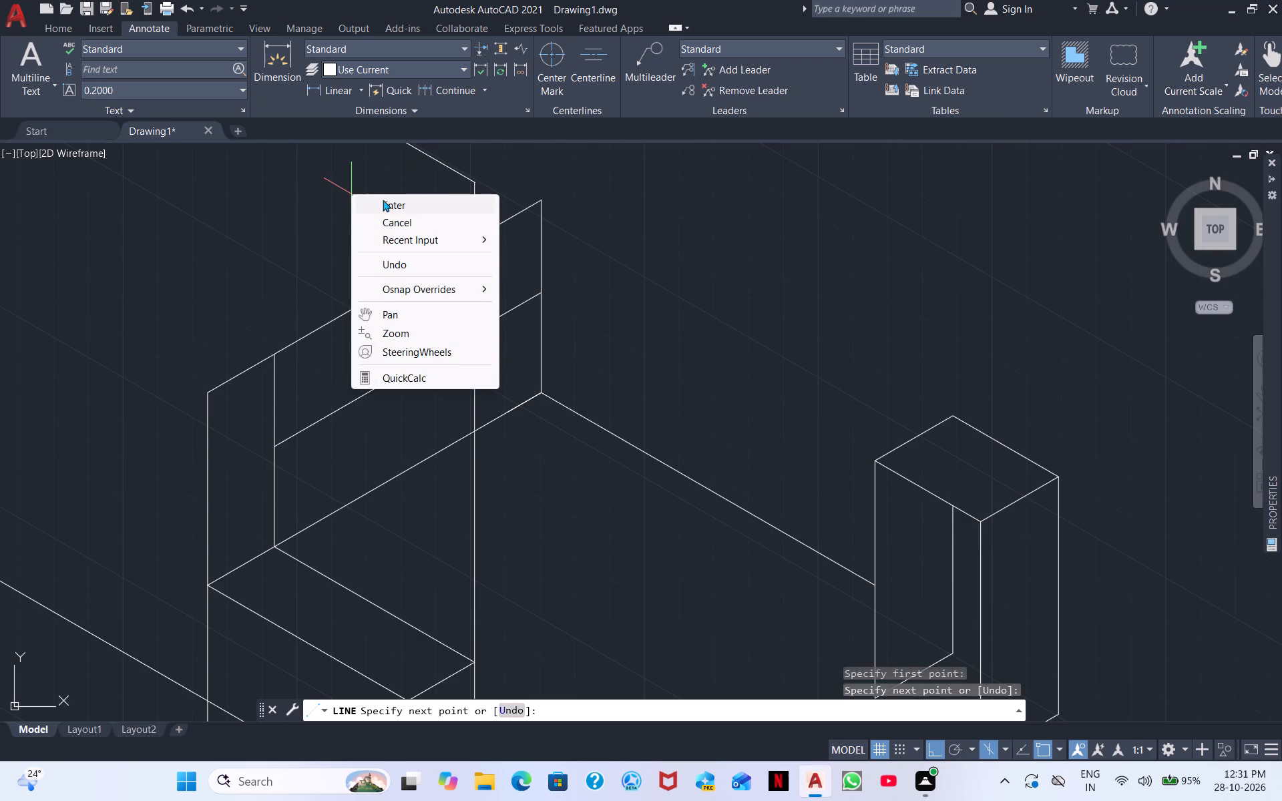
left_click(383, 200)
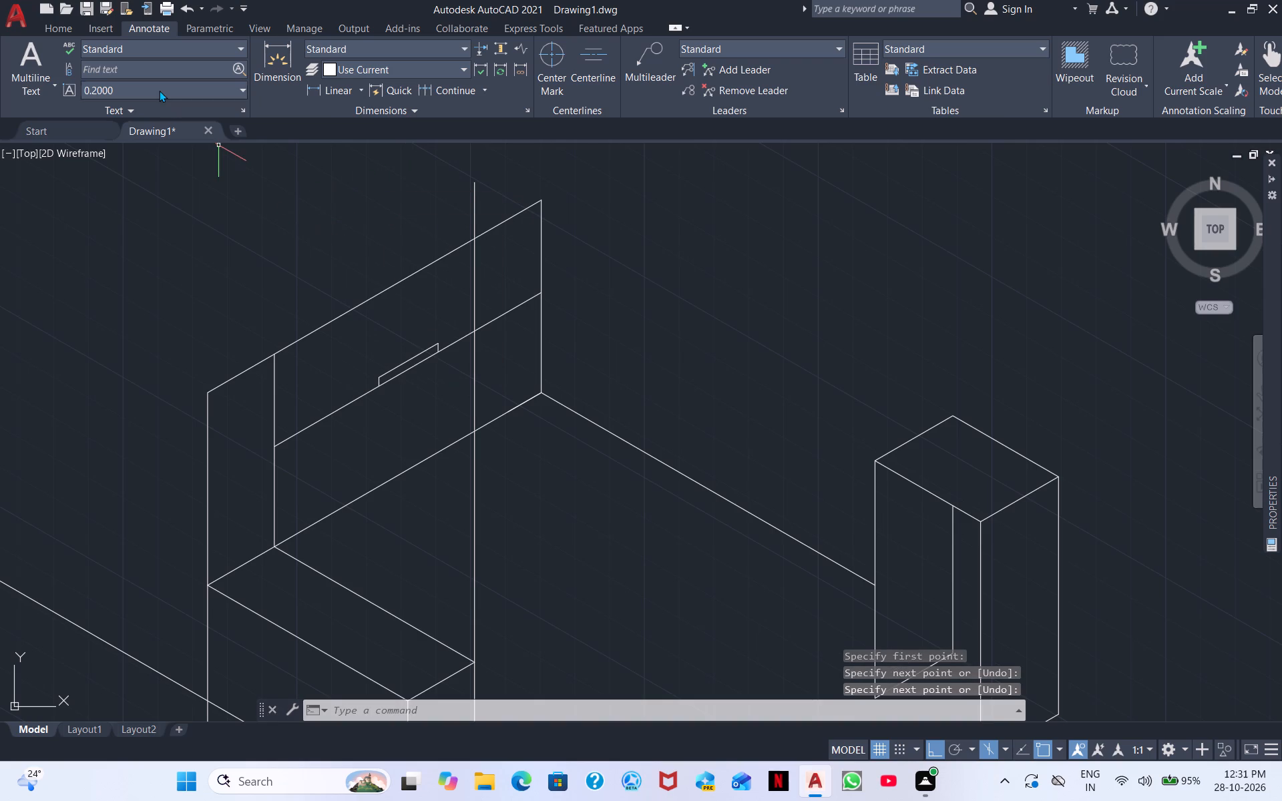
Draw a 330° line from the top of the back panel's inner vertical across and past the new tall vertical.
left_click(71, 24)
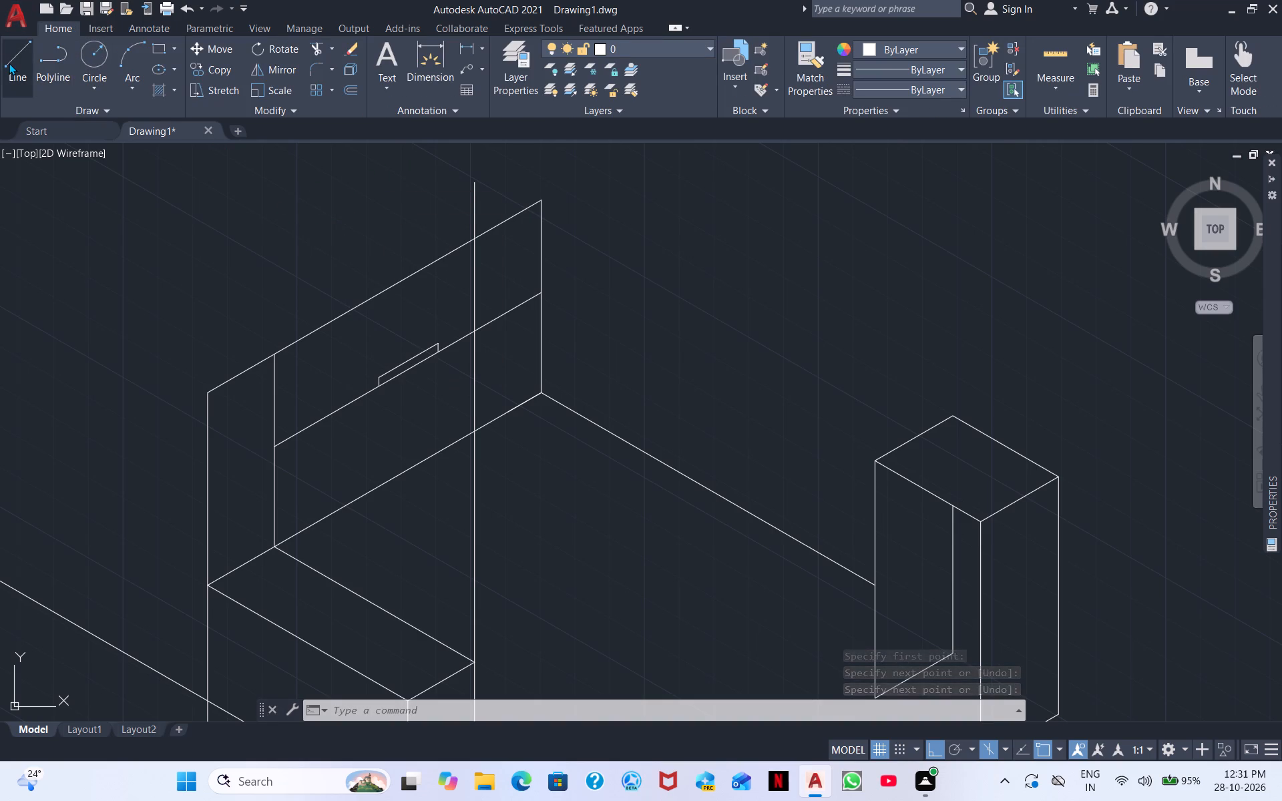
left_click(9, 63)
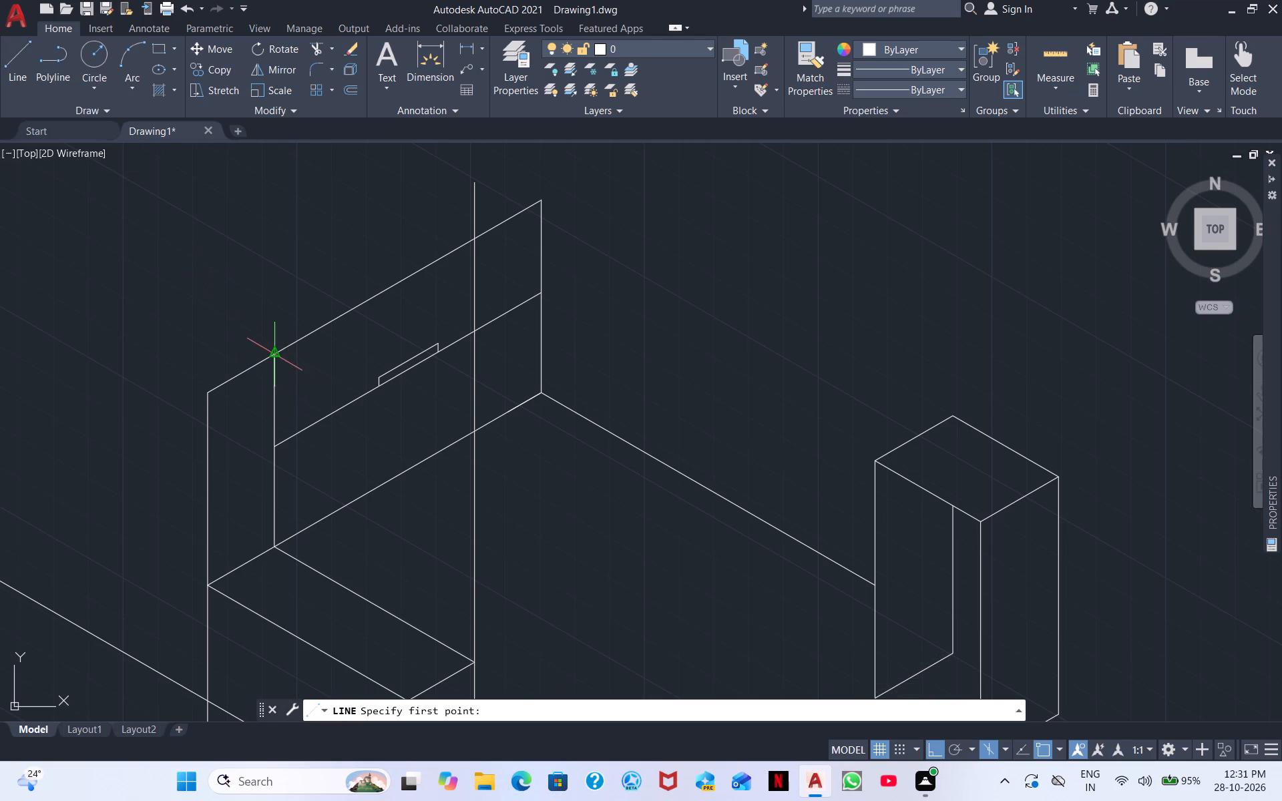
left_click(278, 356)
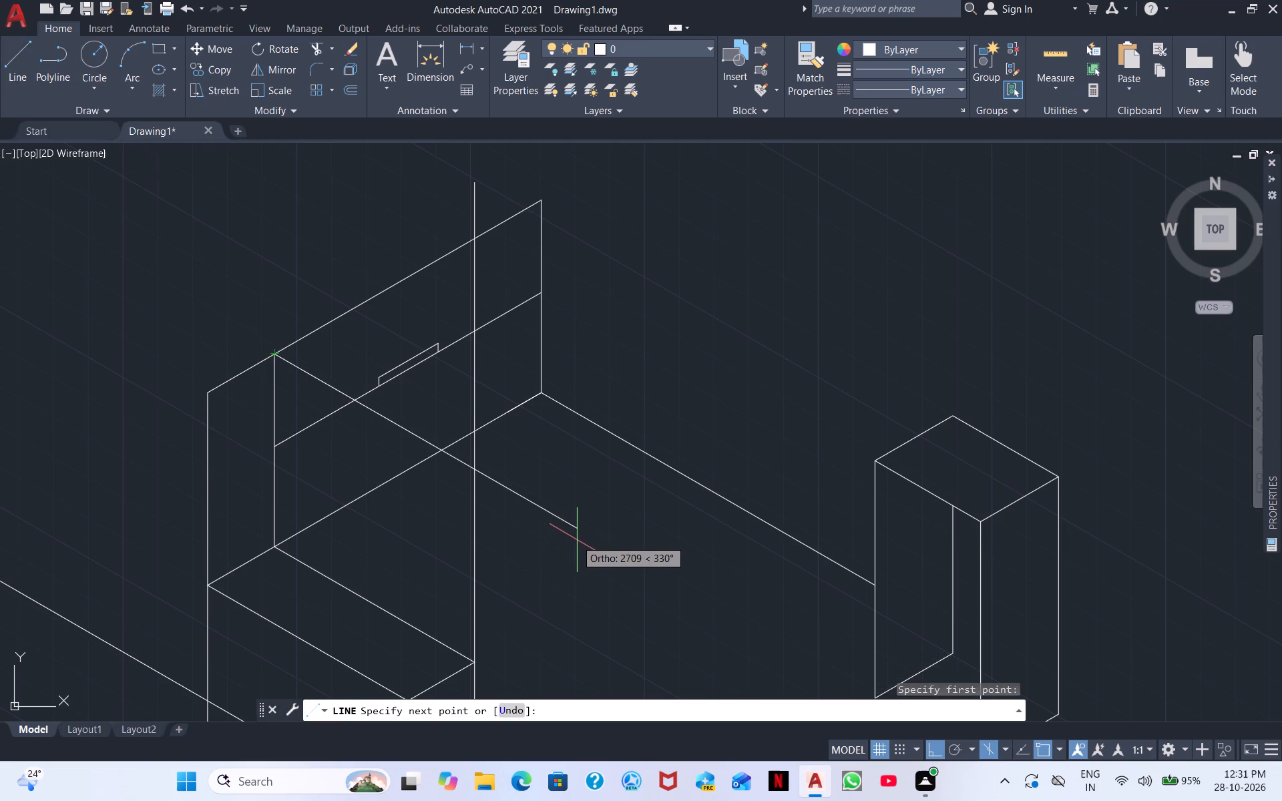
left_click(590, 547)
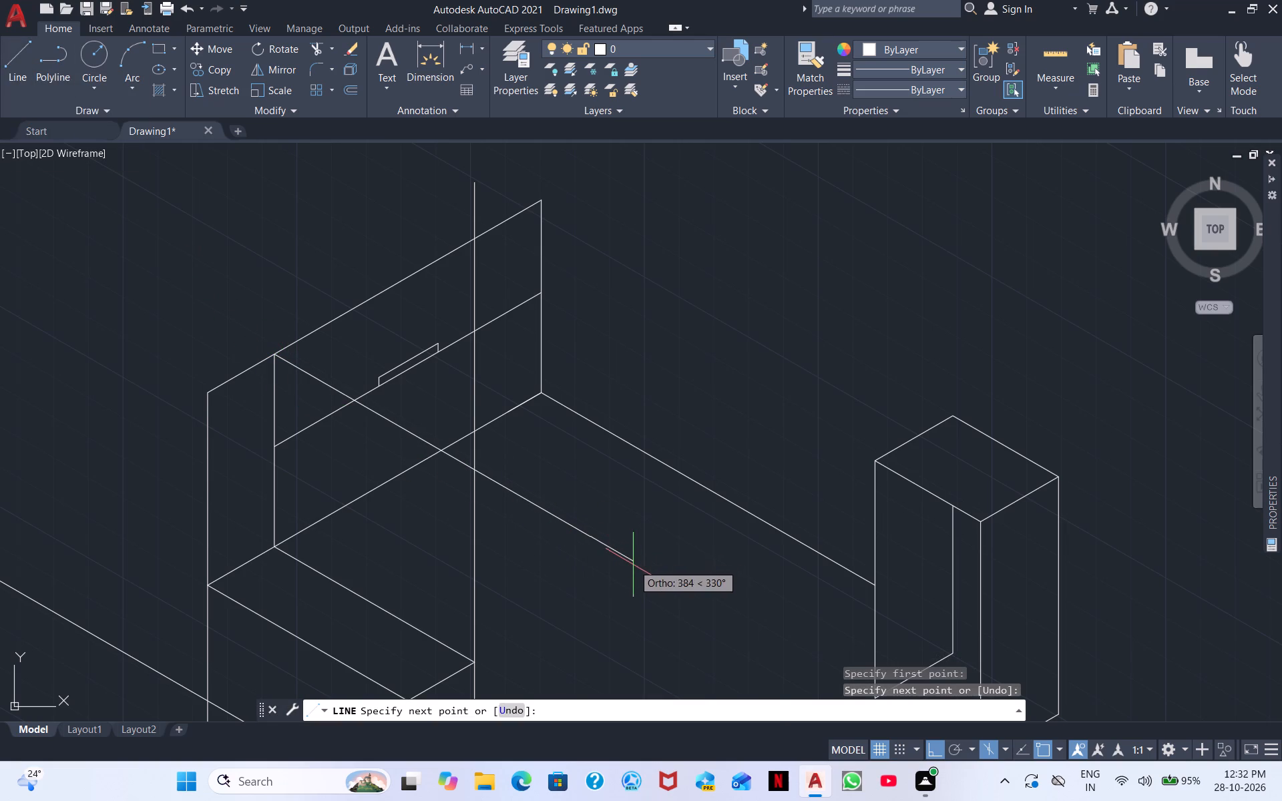
right_click(633, 565)
left_click(669, 570)
Draw a vertical line up from the box top's outer end corner, past the back panel's upper edge.
scroll(570, 517, "down", 1)
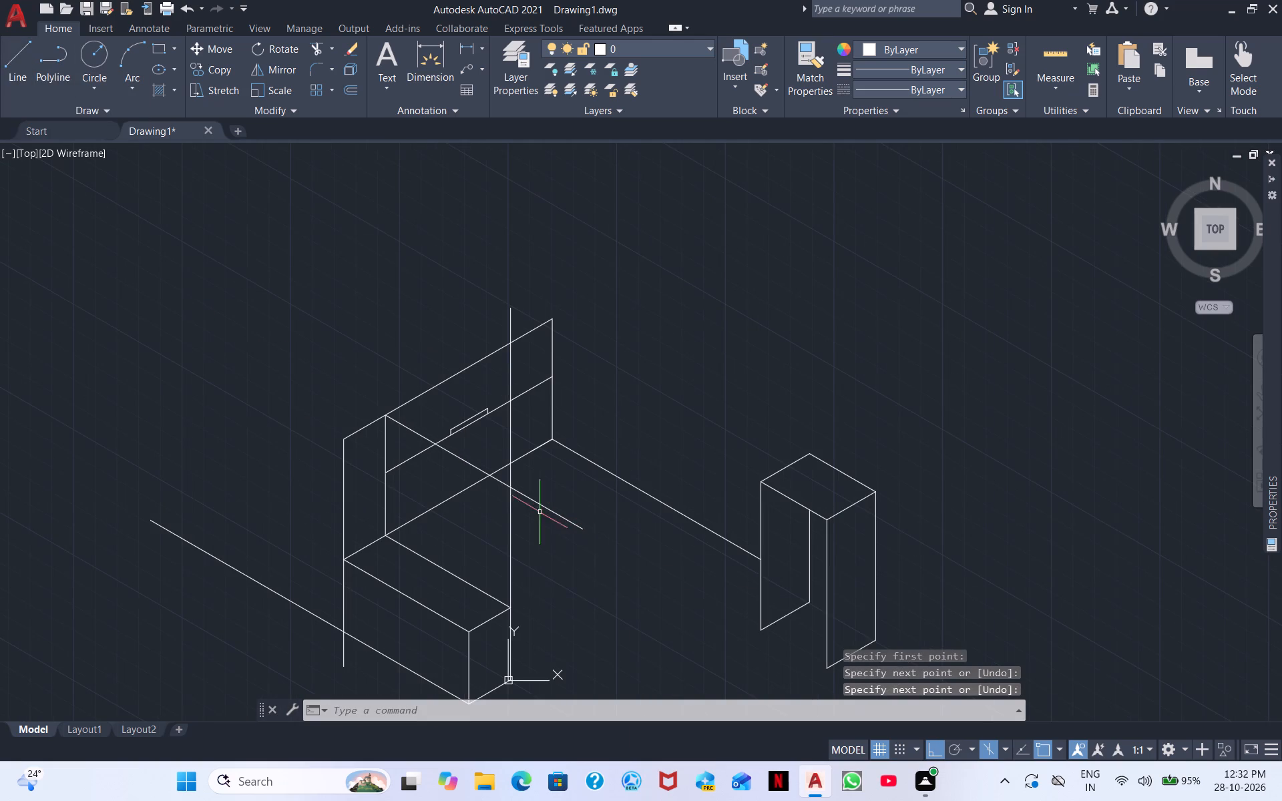
left_click(6, 65)
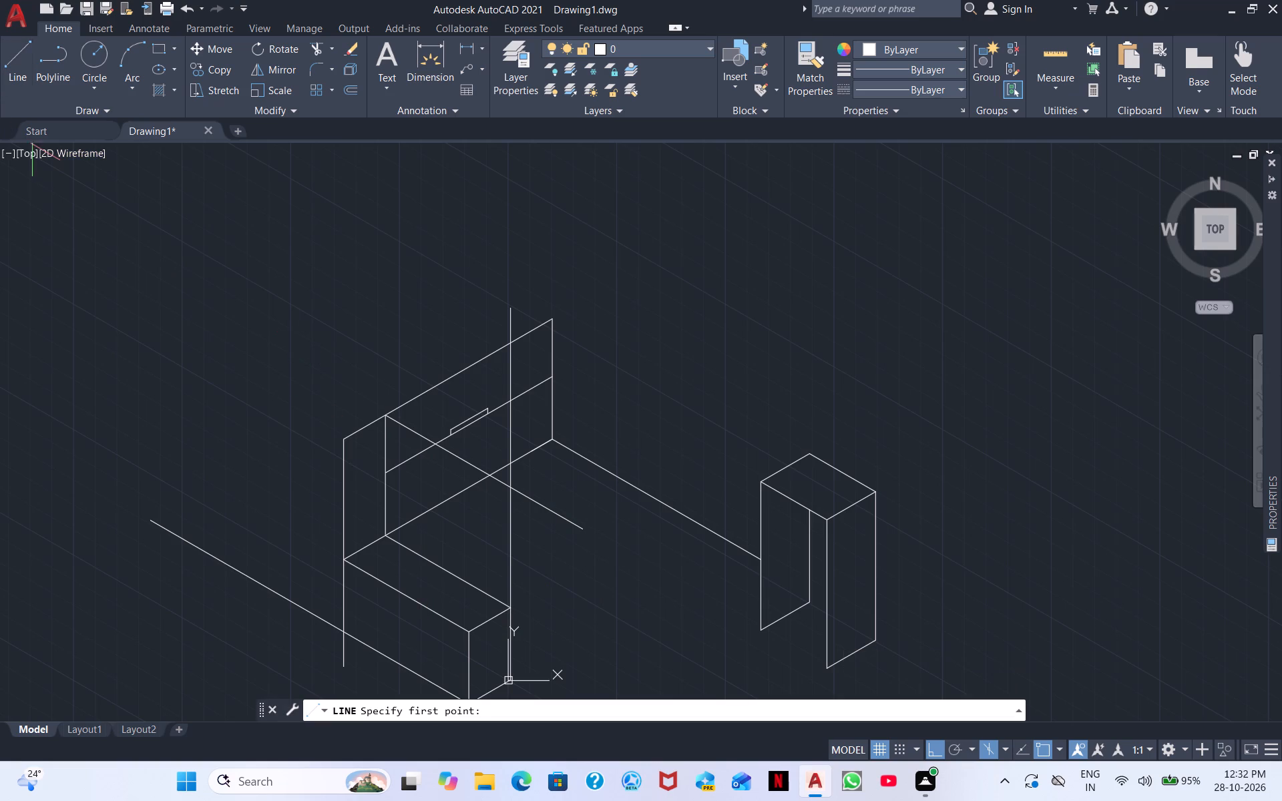
left_click(470, 636)
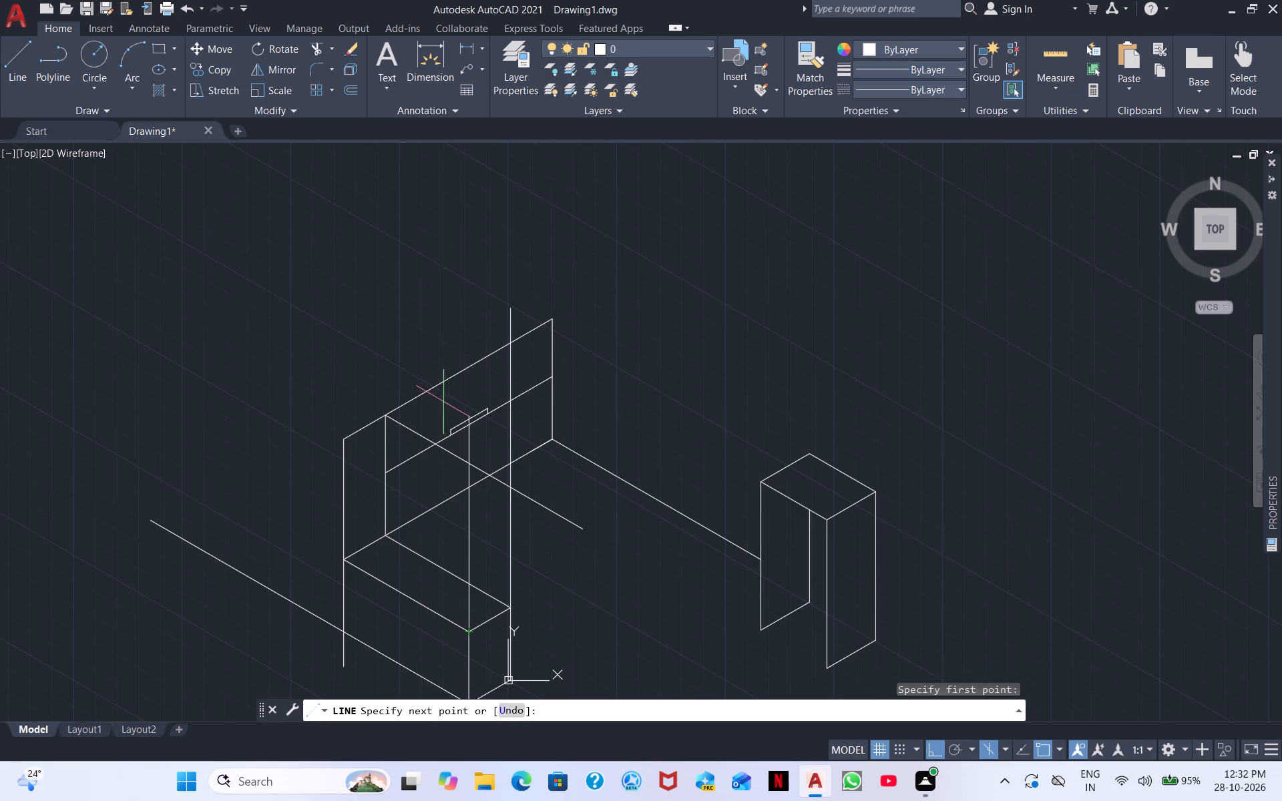
left_click(435, 247)
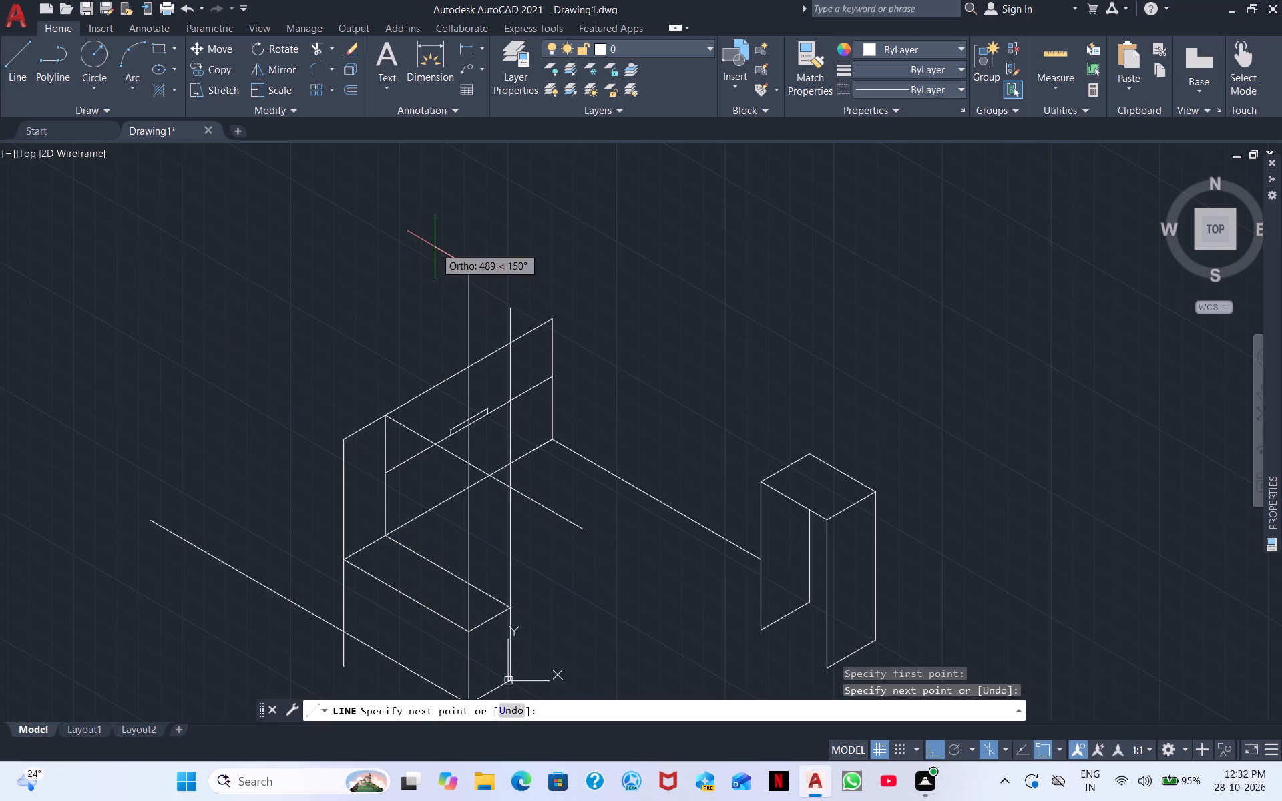
right_click(542, 271)
left_click(598, 302)
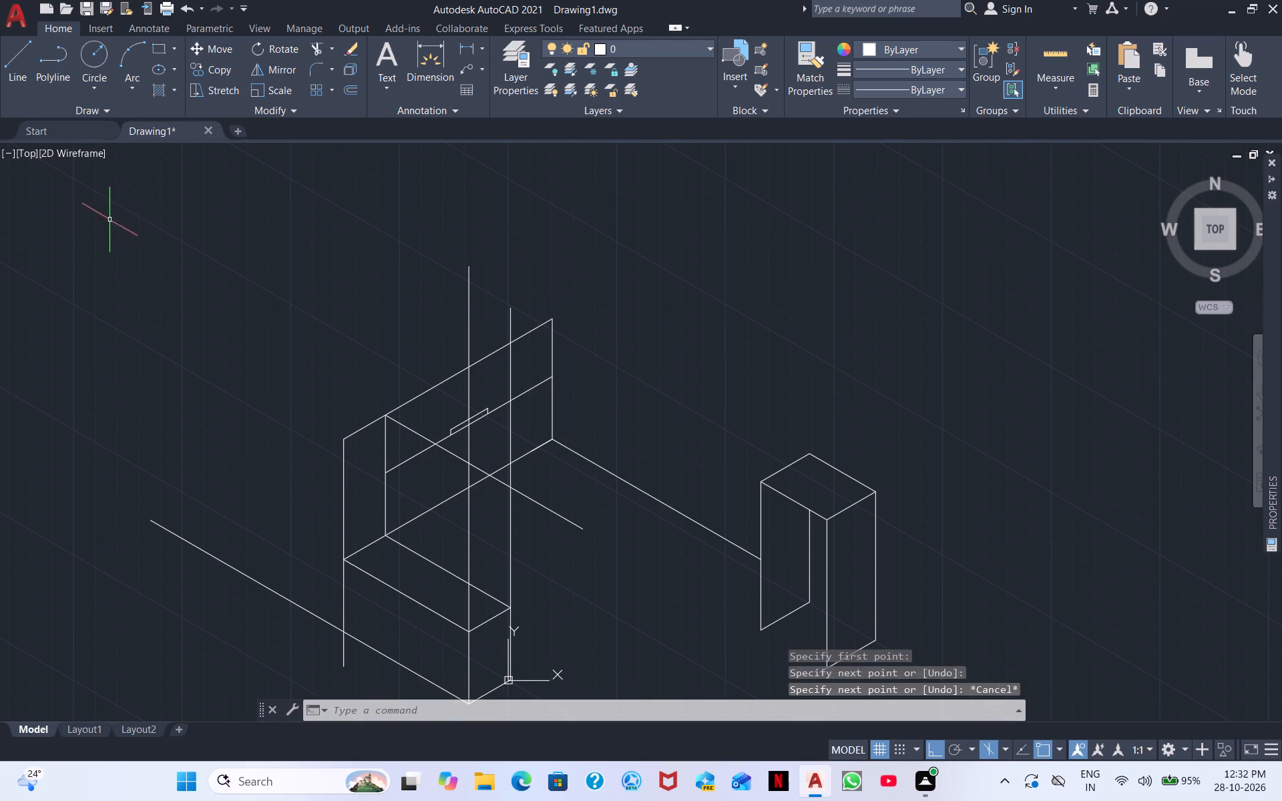
Draw a 330° line from the back panel's outer top corner across and past both tall verticals.
left_click(14, 67)
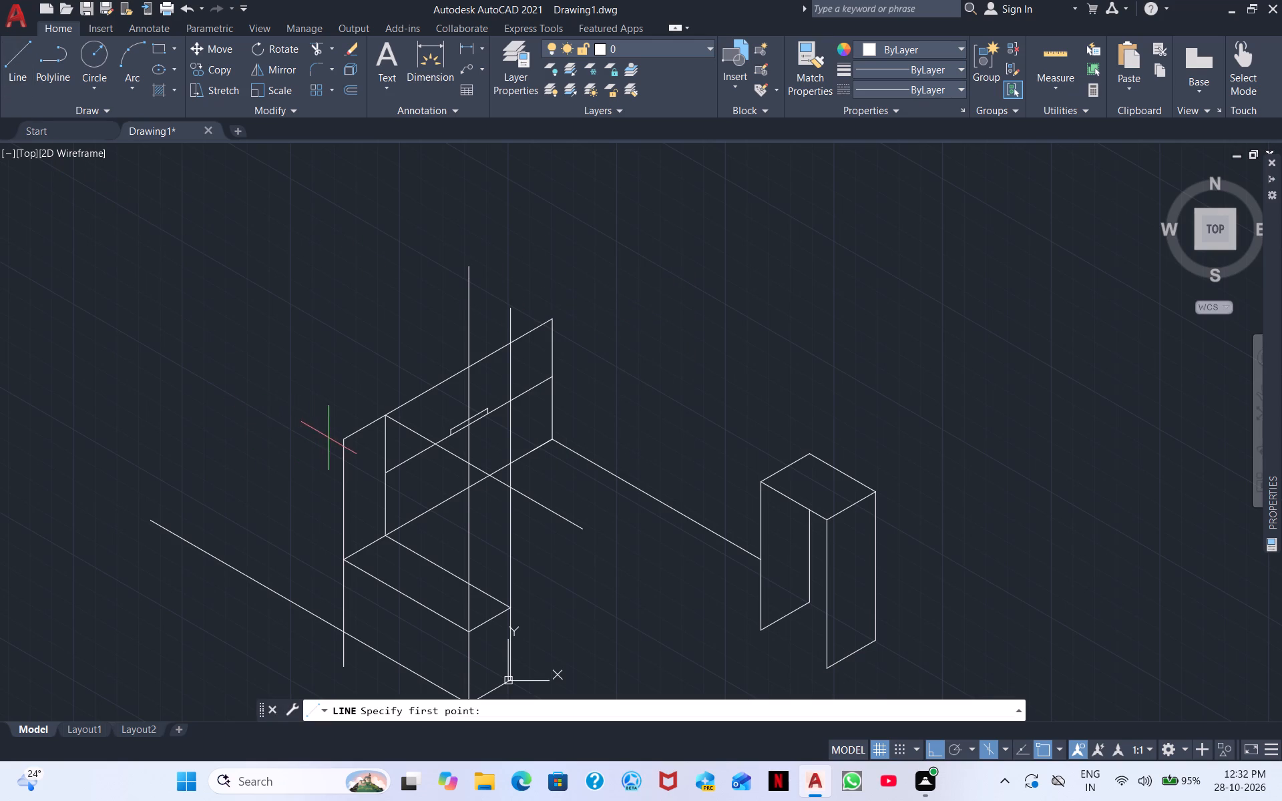
left_click(342, 447)
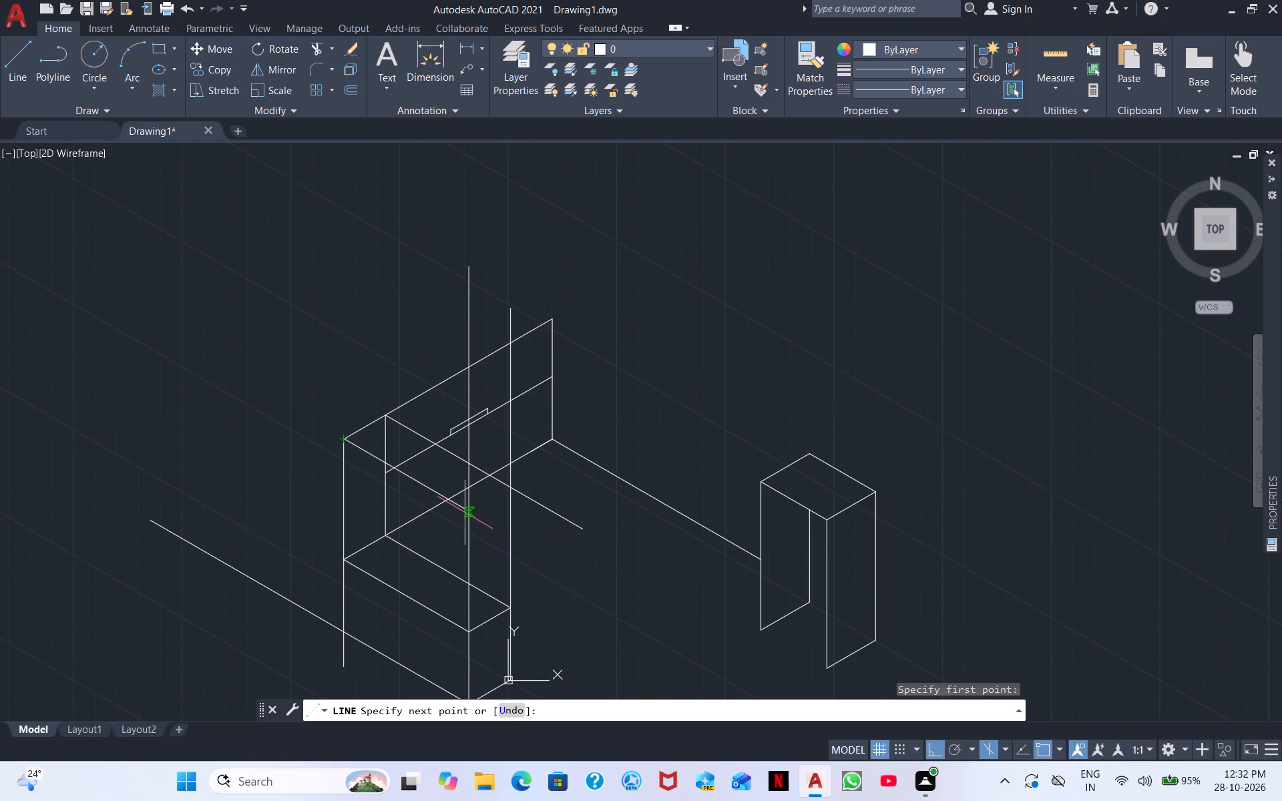
scroll(469, 505, "up", 3)
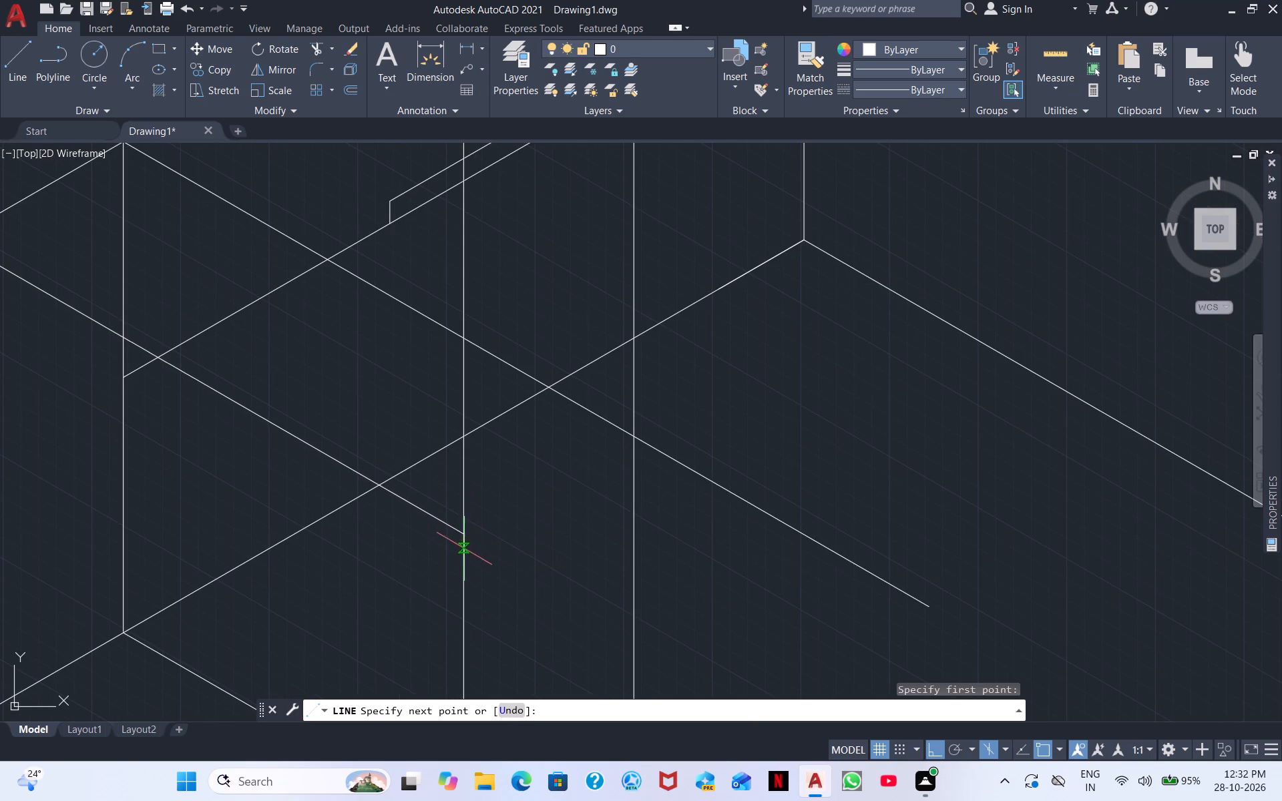
left_click(663, 643)
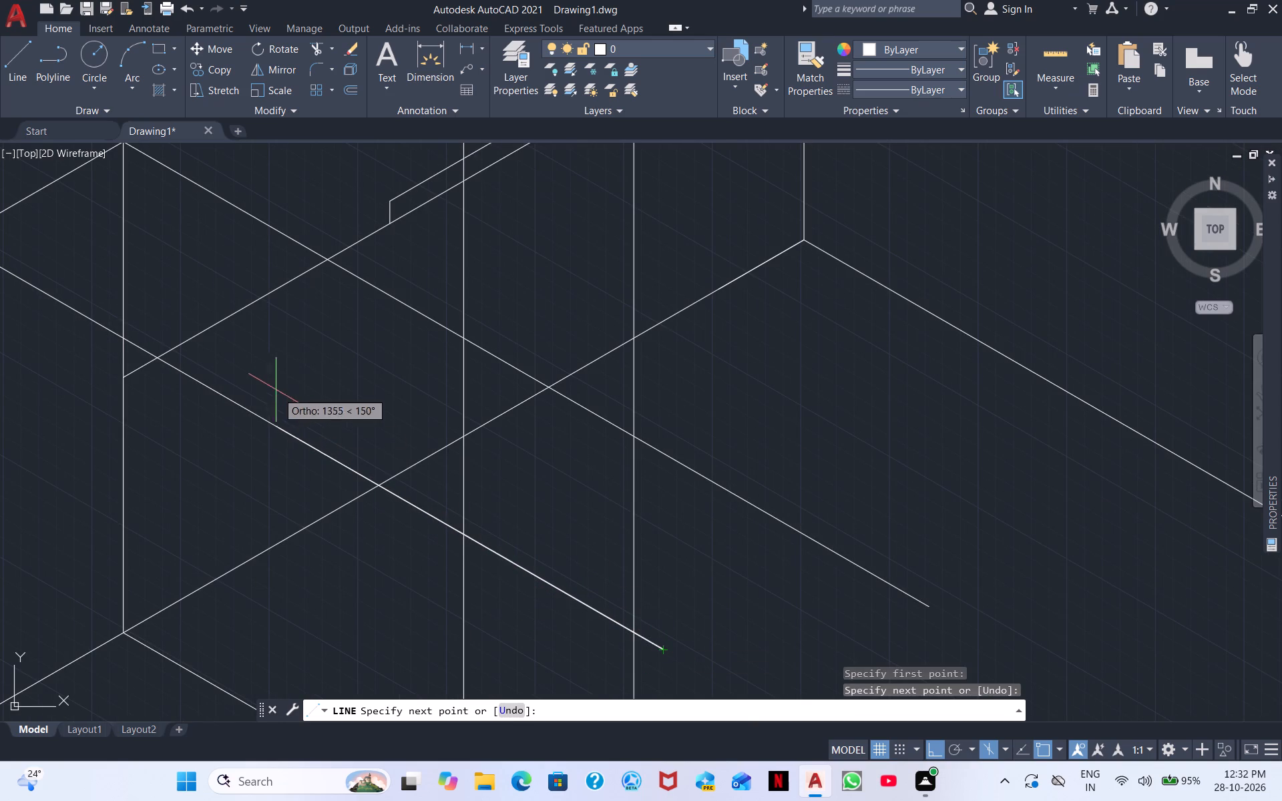
Trim both tall verticals so each stops at its matching 330° line from the back panel's top.
left_click(312, 43)
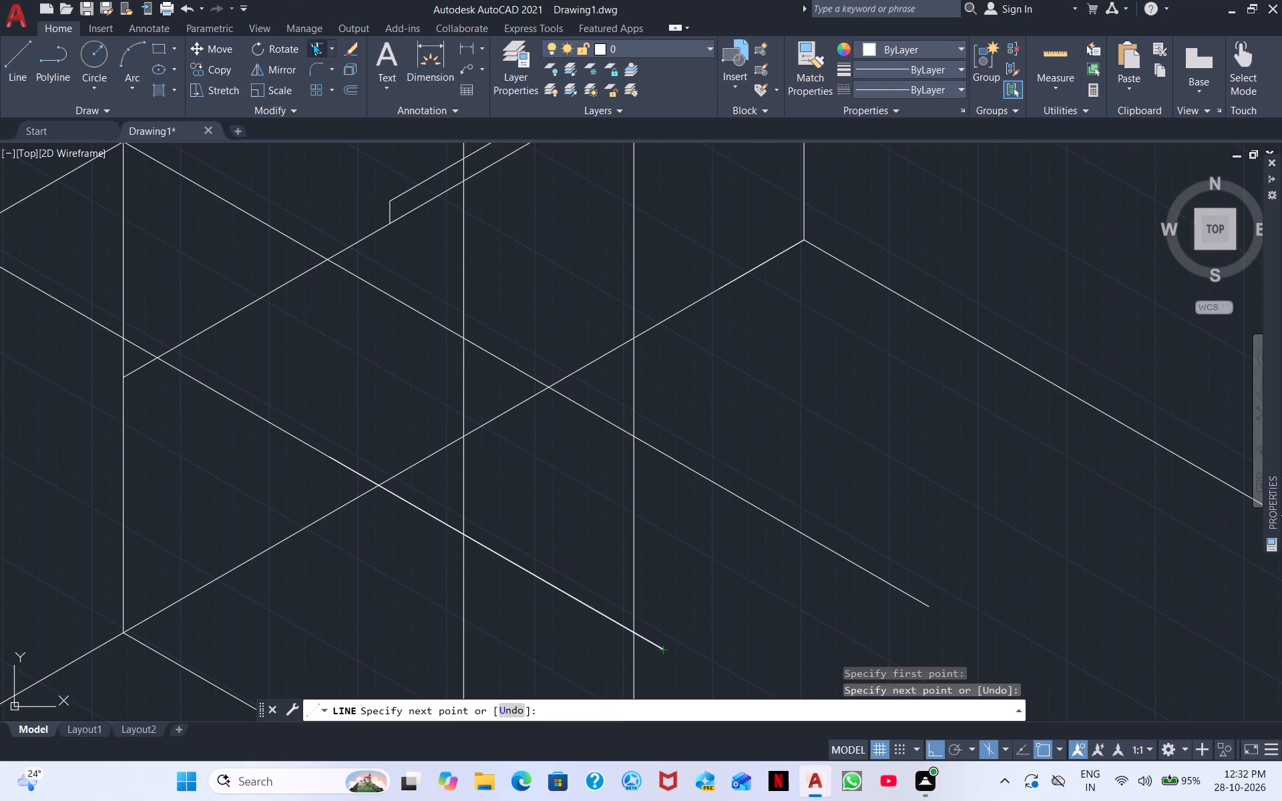
scroll(575, 432, "down", 2)
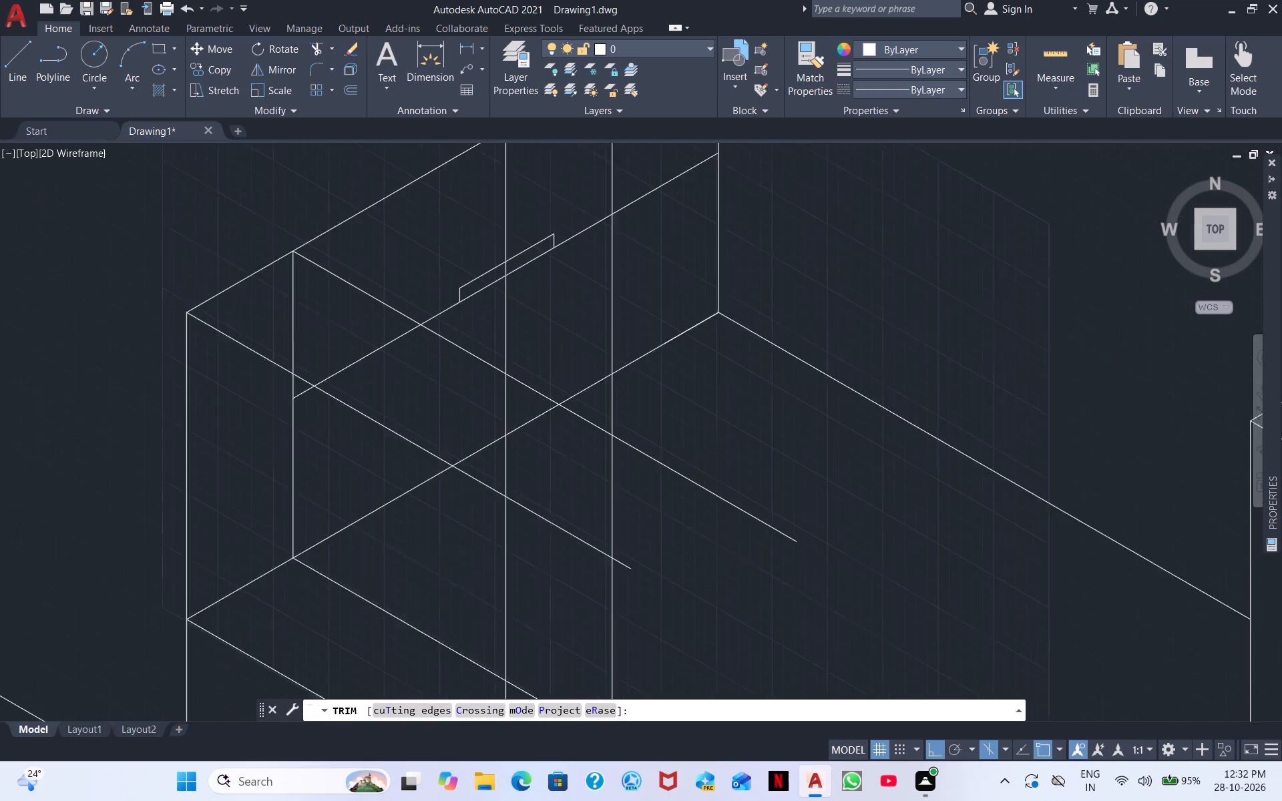
left_click_drag(529, 364, 558, 360)
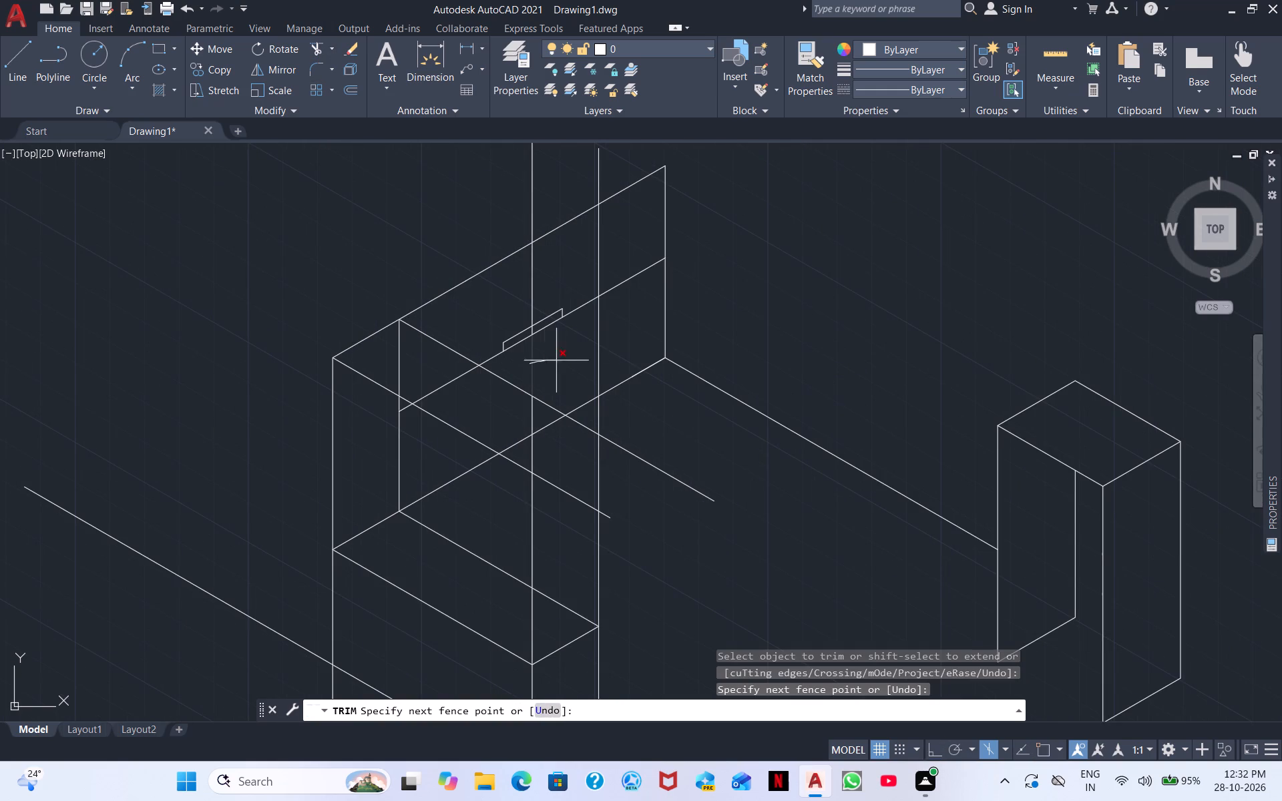
left_click_drag(558, 360, 618, 344)
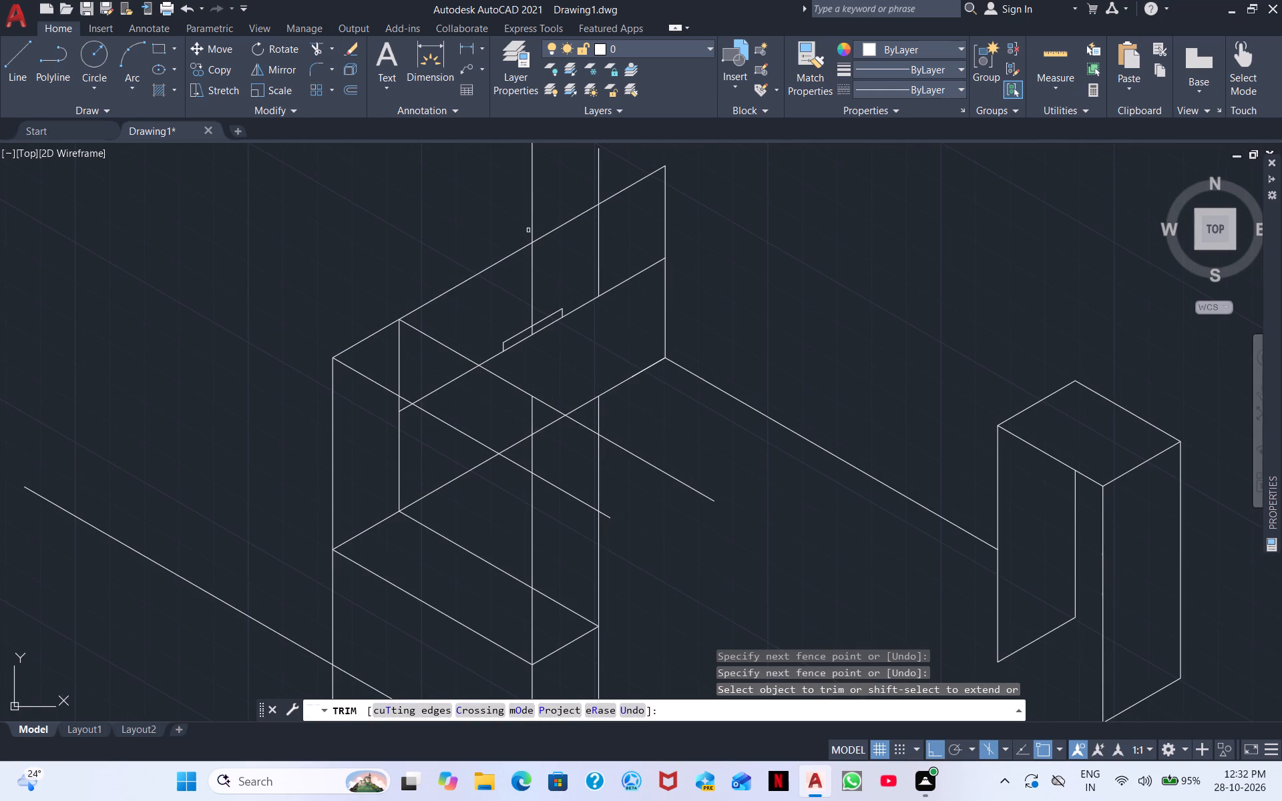
left_click_drag(541, 192, 497, 215)
left_click_drag(609, 167, 566, 188)
left_click(531, 334)
left_click_drag(523, 304, 634, 226)
left_click(532, 421)
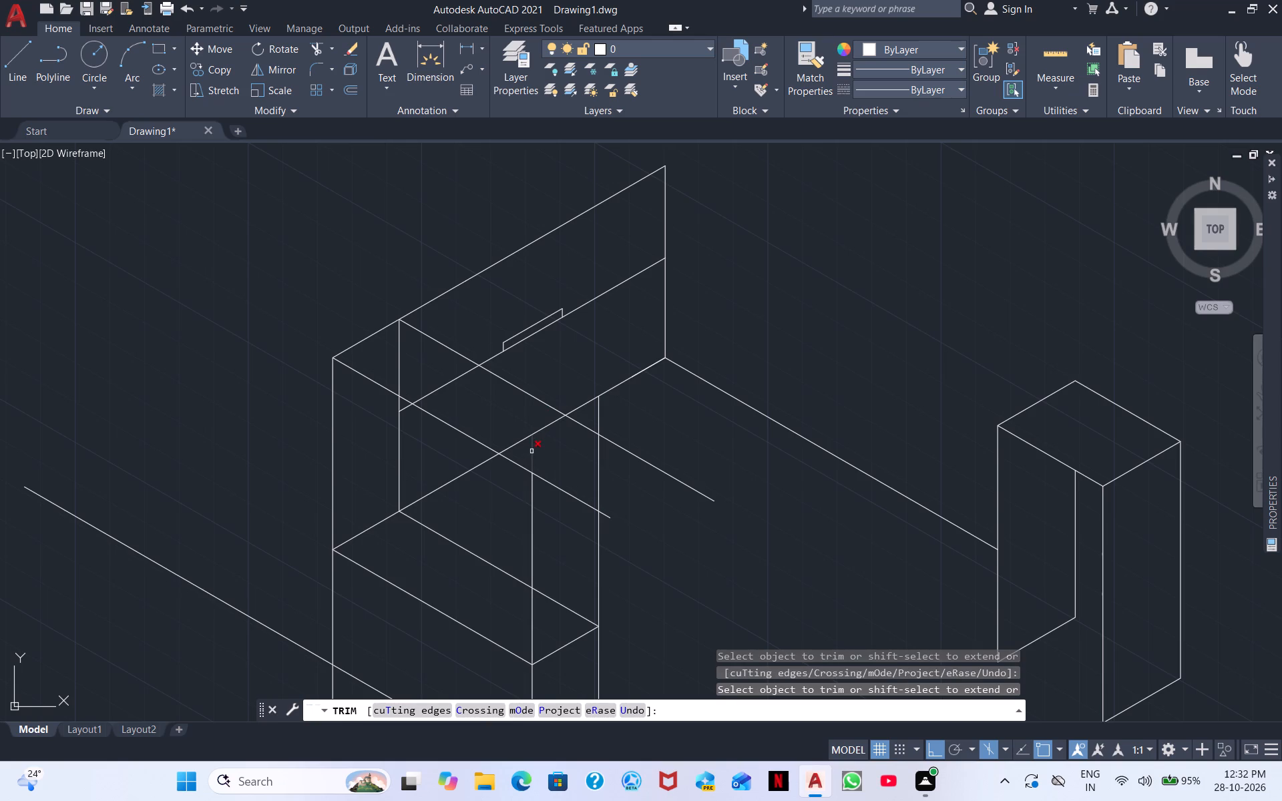
left_click(531, 451)
left_click(602, 419)
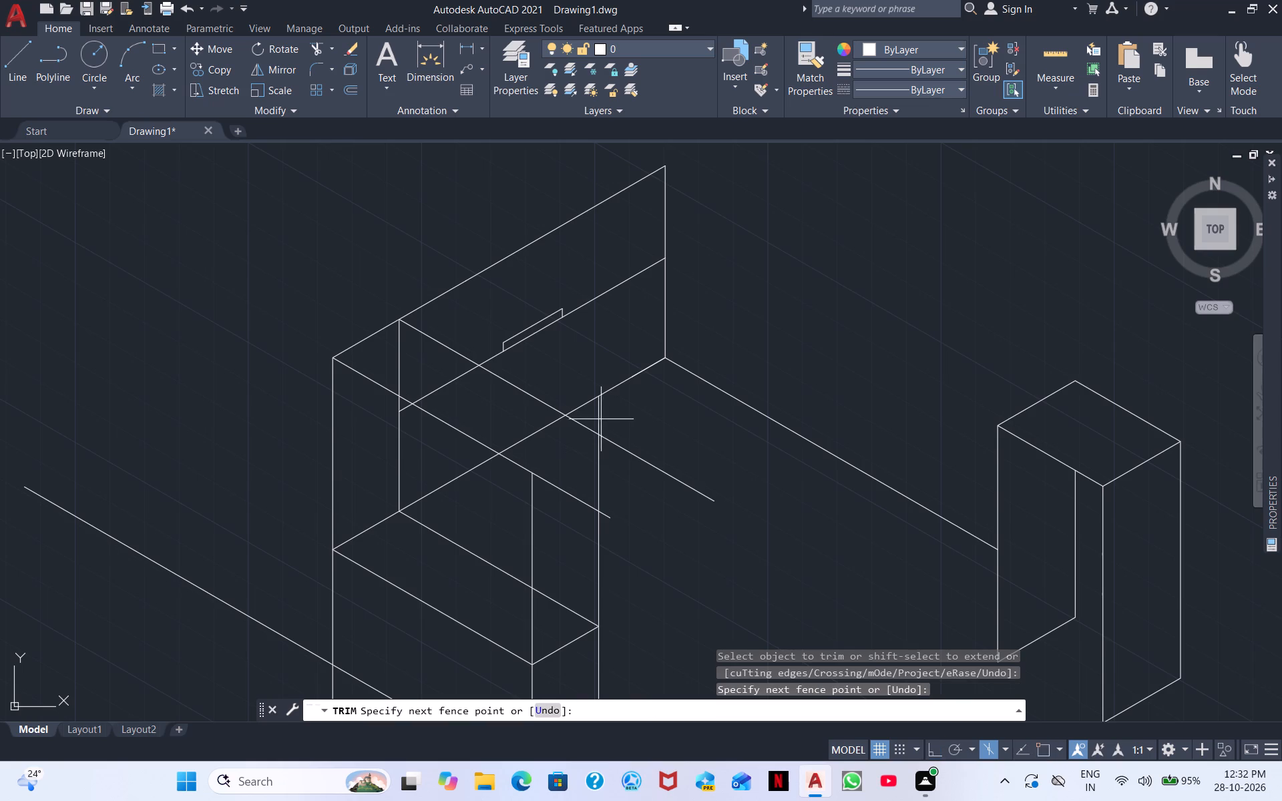
left_click(596, 419)
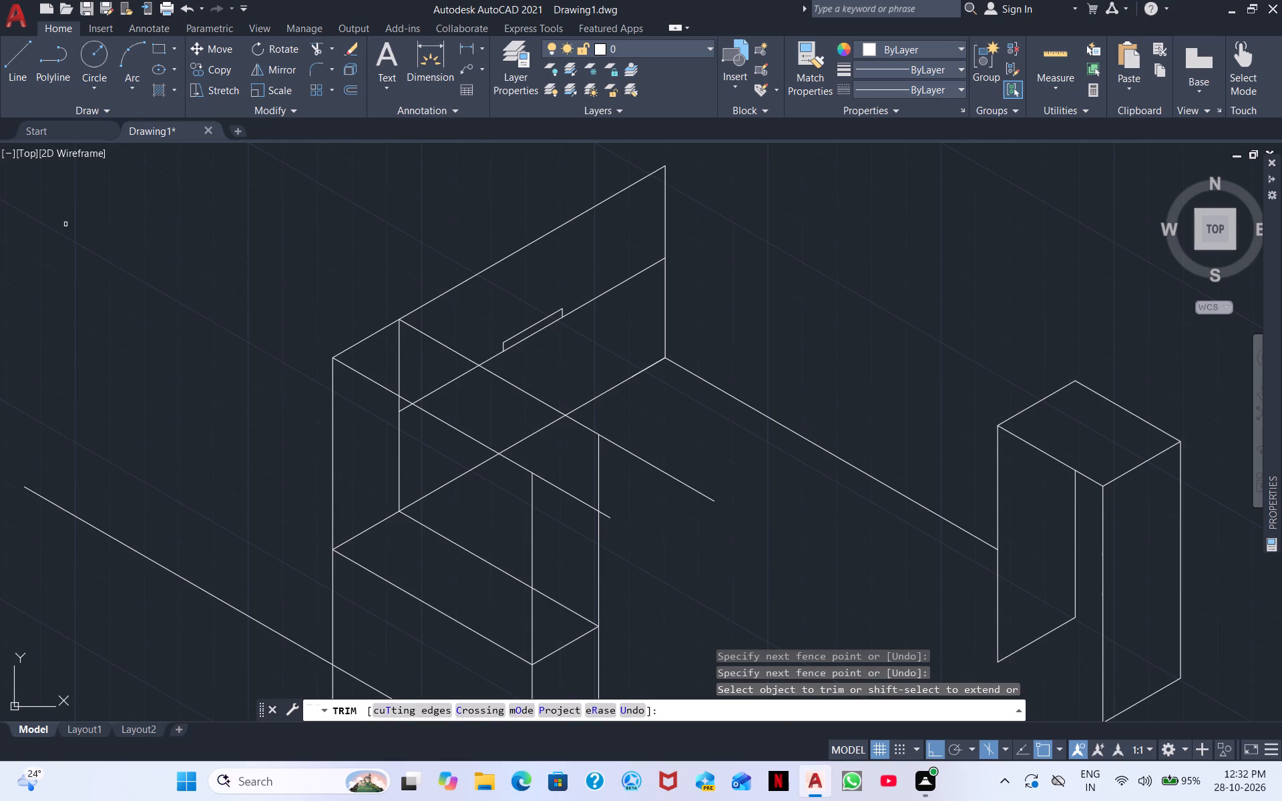
Draw a line joining the upper ends of the two trimmed verticals to close the upper unit's top outline.
left_click(15, 61)
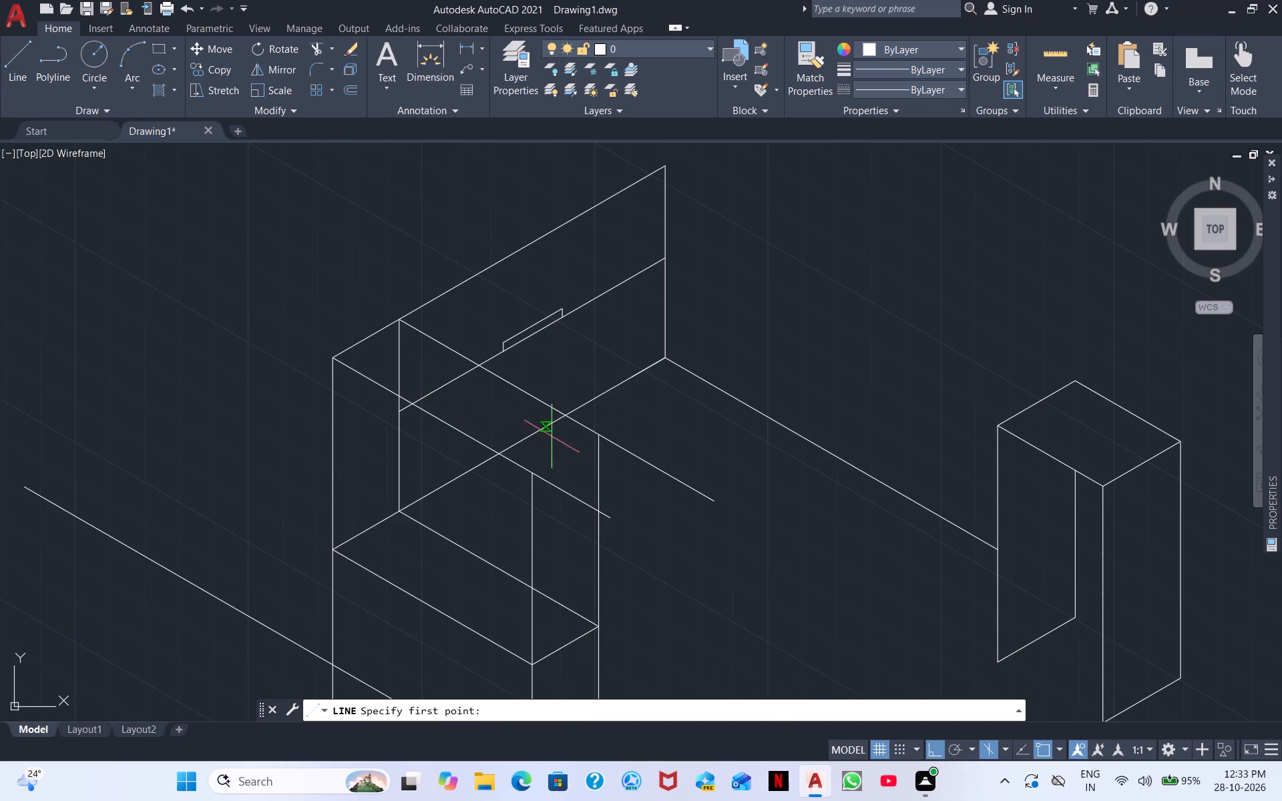
left_click(531, 475)
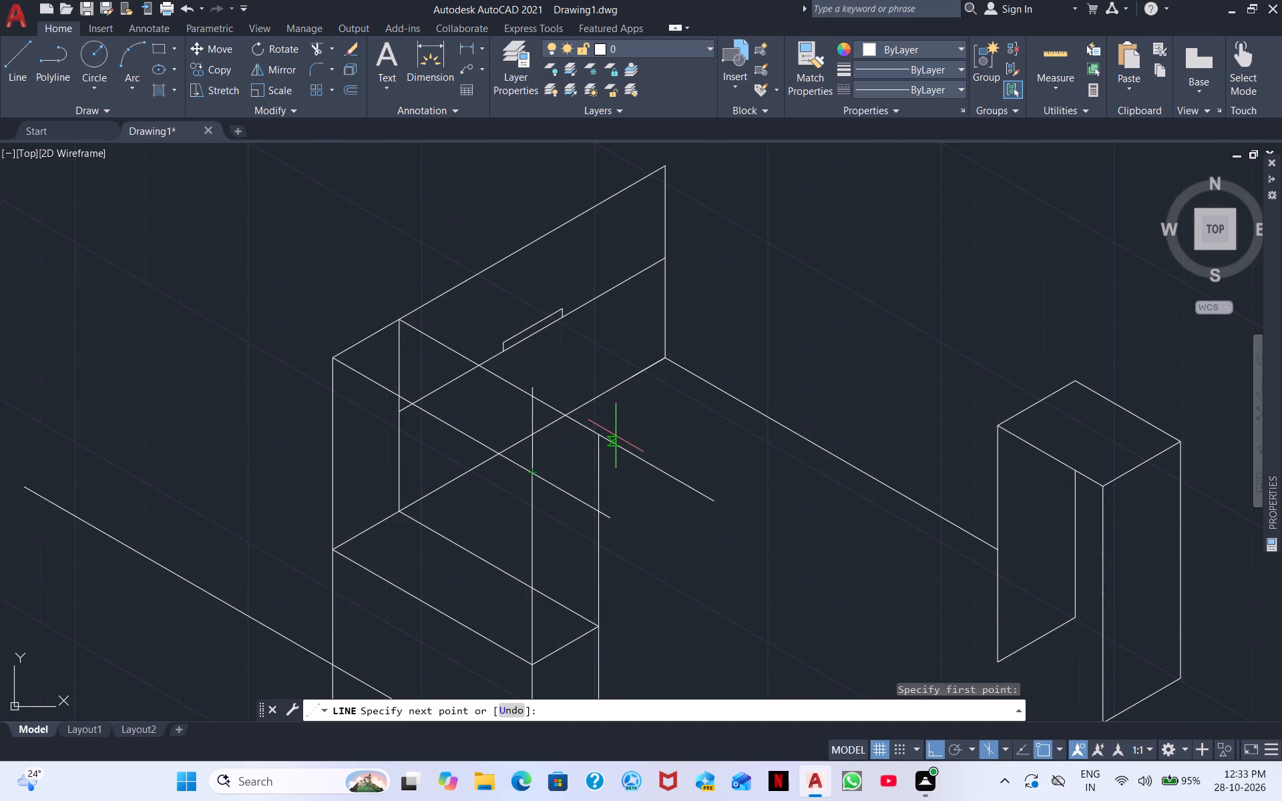
left_click(598, 439)
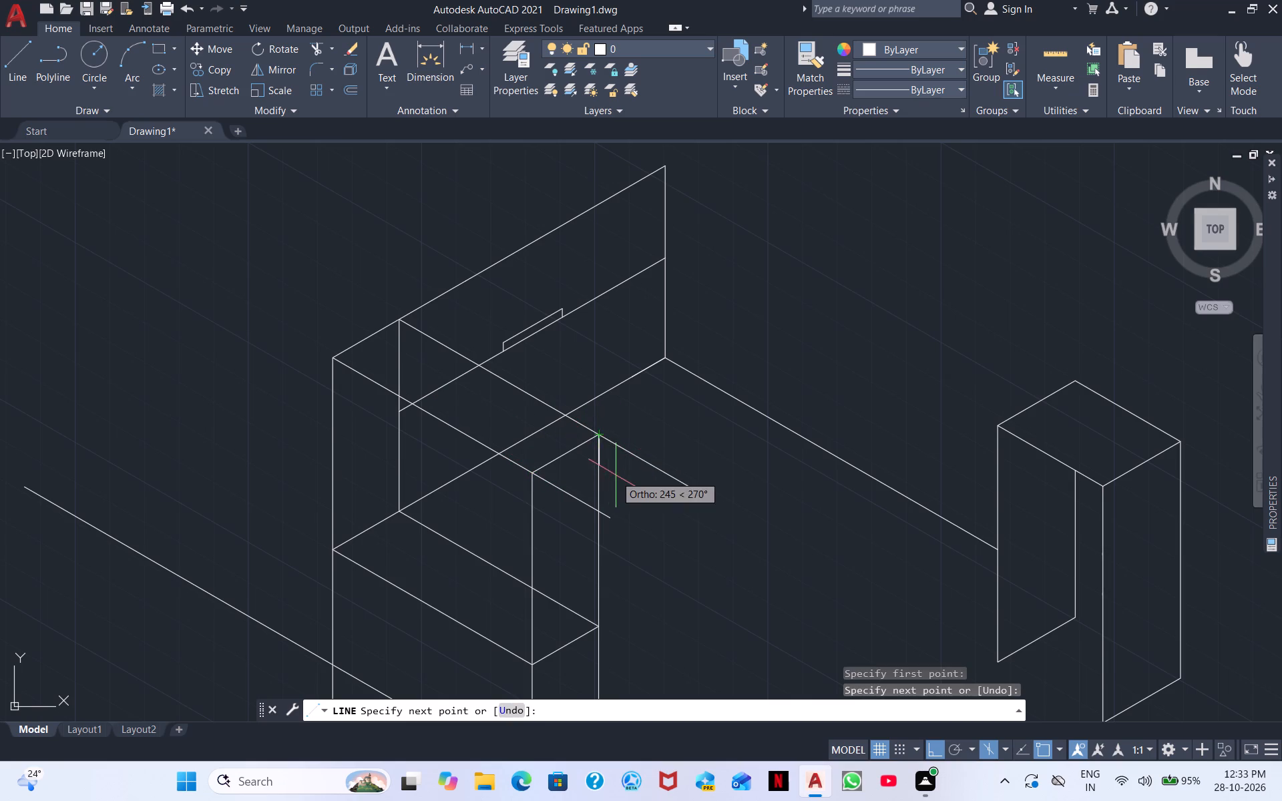
right_click(656, 501)
left_click(709, 514)
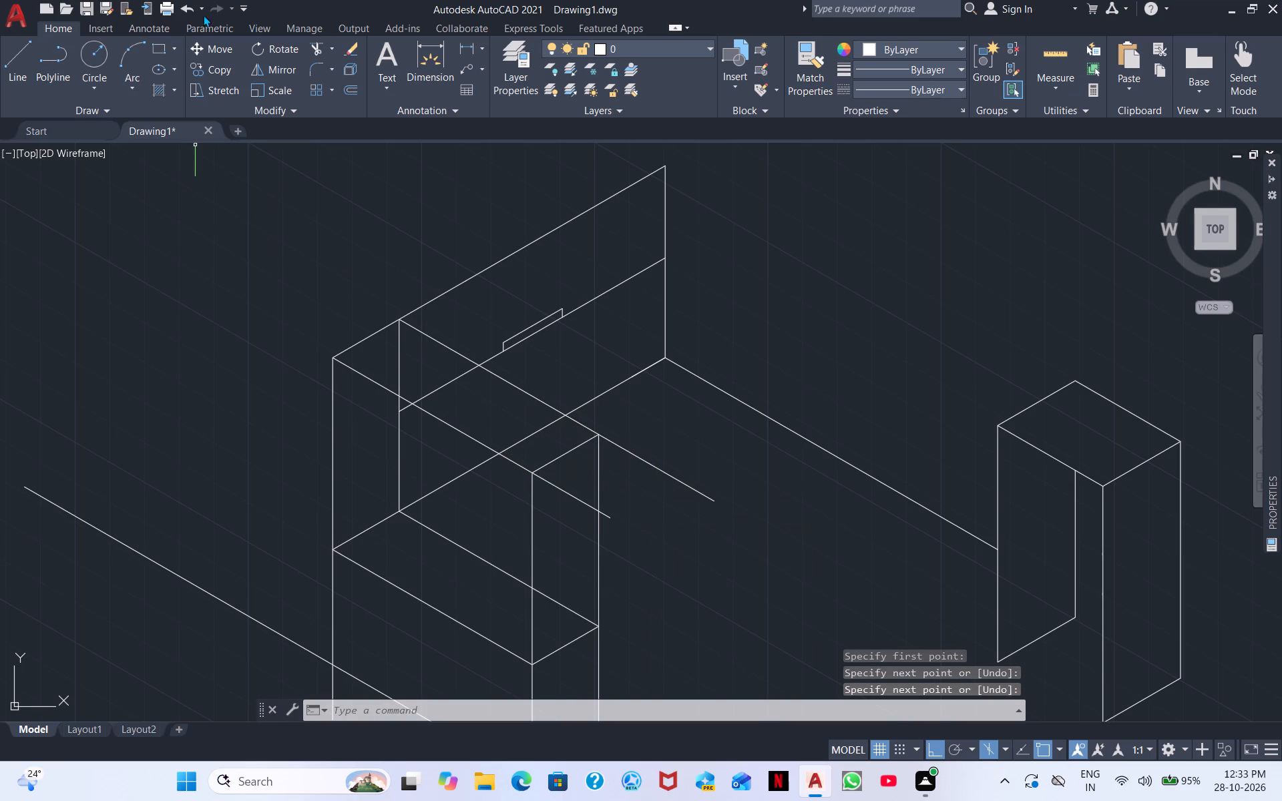
Trim the ends of both 330° lines that overhang the new closing line.
left_click(318, 49)
left_click(576, 499)
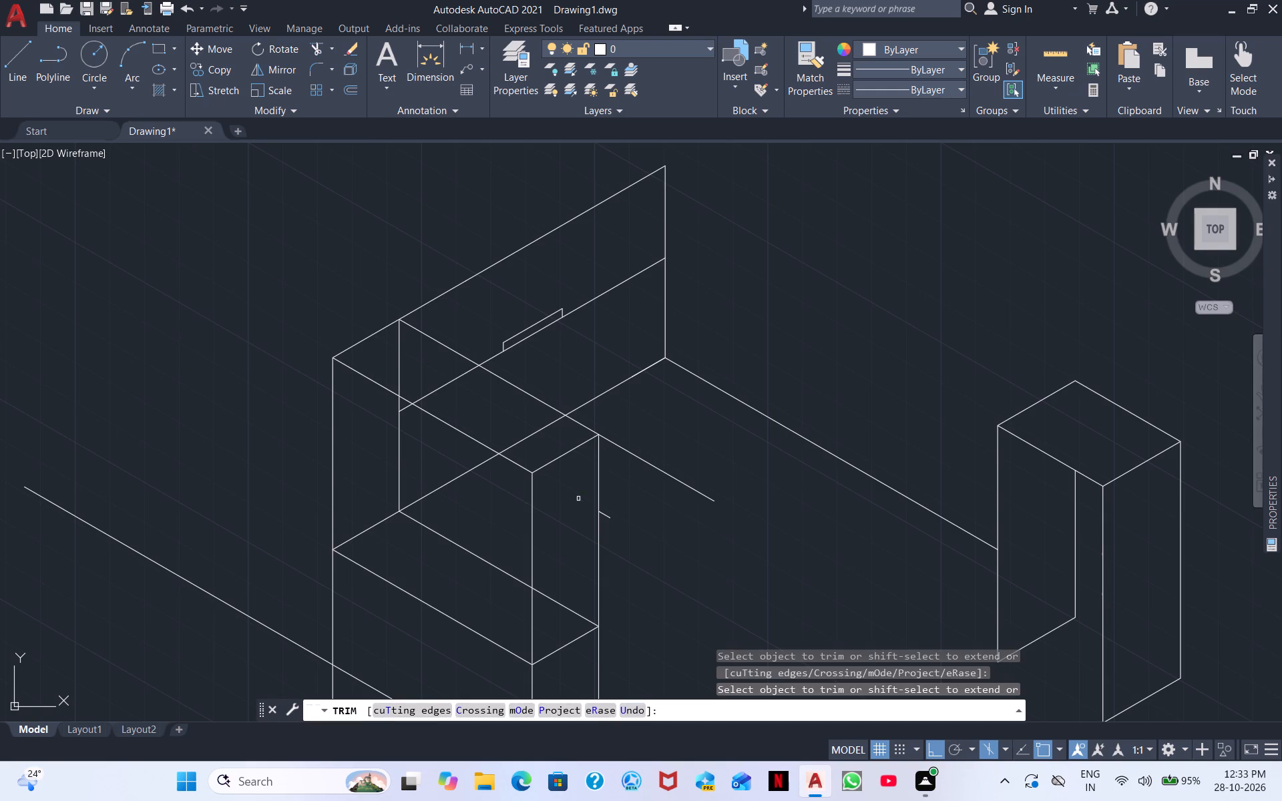
left_click(608, 513)
left_click(641, 459)
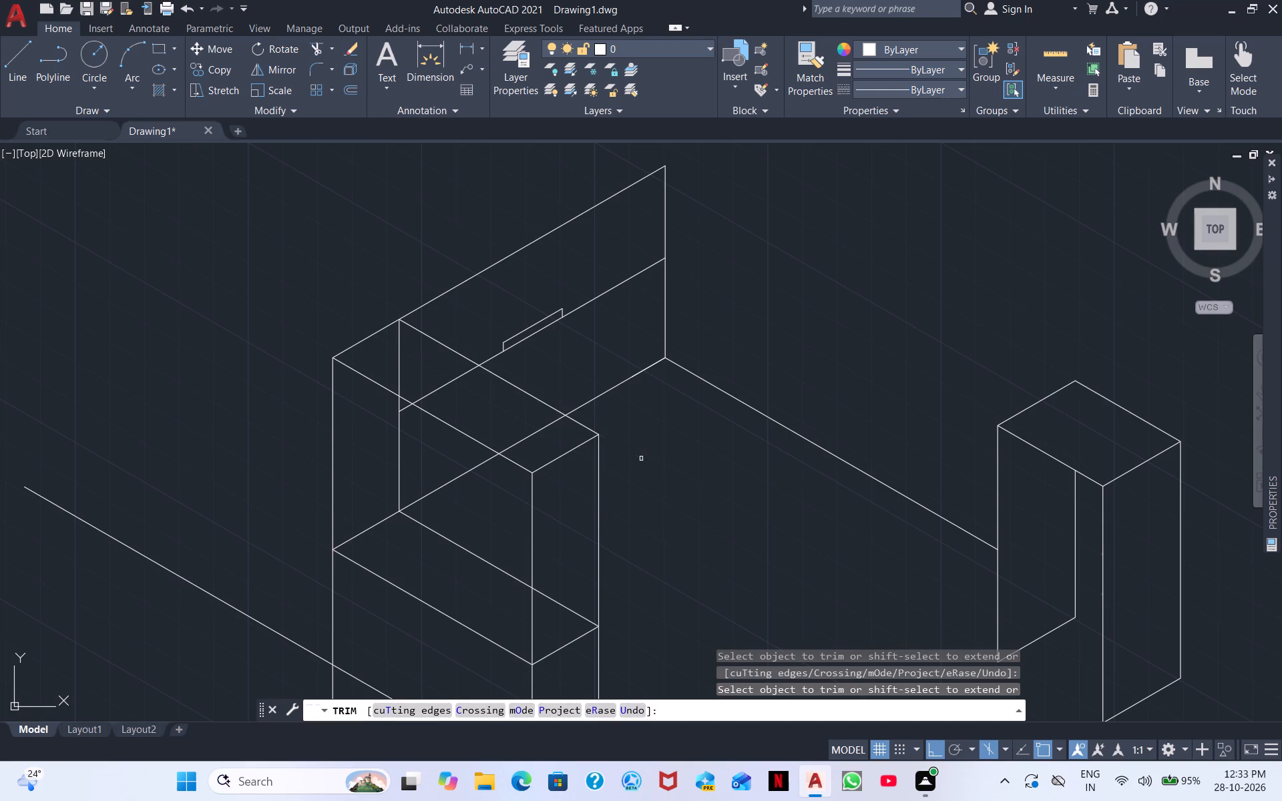
Remove the two verticals between the upper outline's end and the box top with Trim.
left_click_drag(513, 528, 631, 522)
left_click(531, 625)
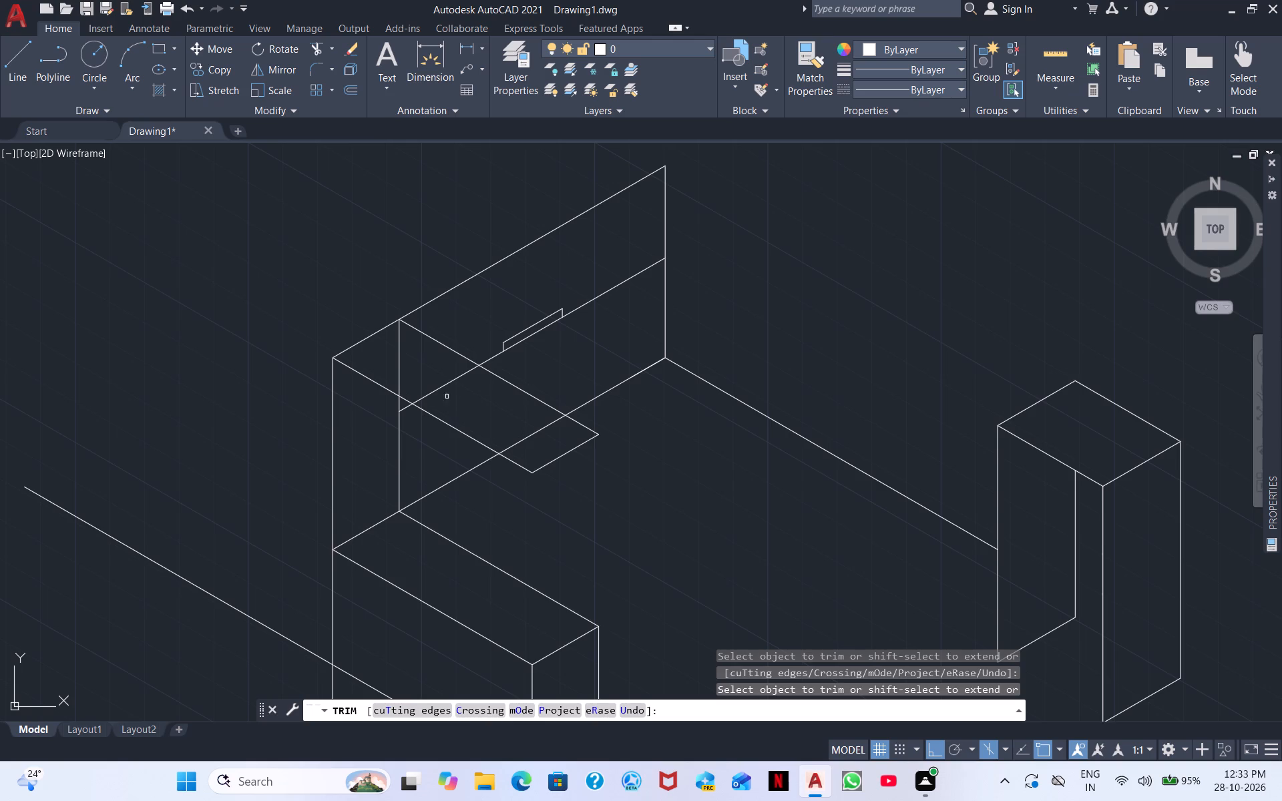
Trim away the panel vertical, panel lower edge and rear base edge where they cross inside the upper top outline.
left_click_drag(392, 358, 474, 413)
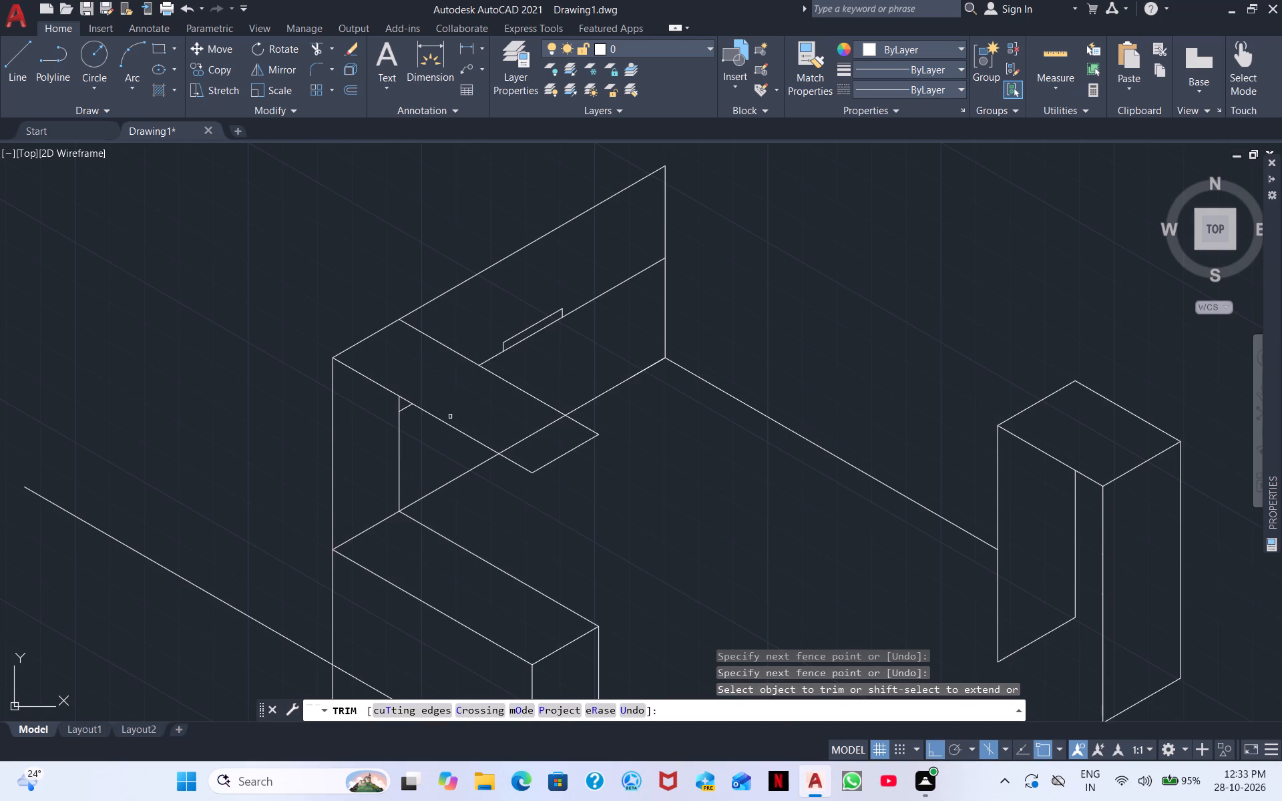
left_click_drag(524, 443, 495, 416)
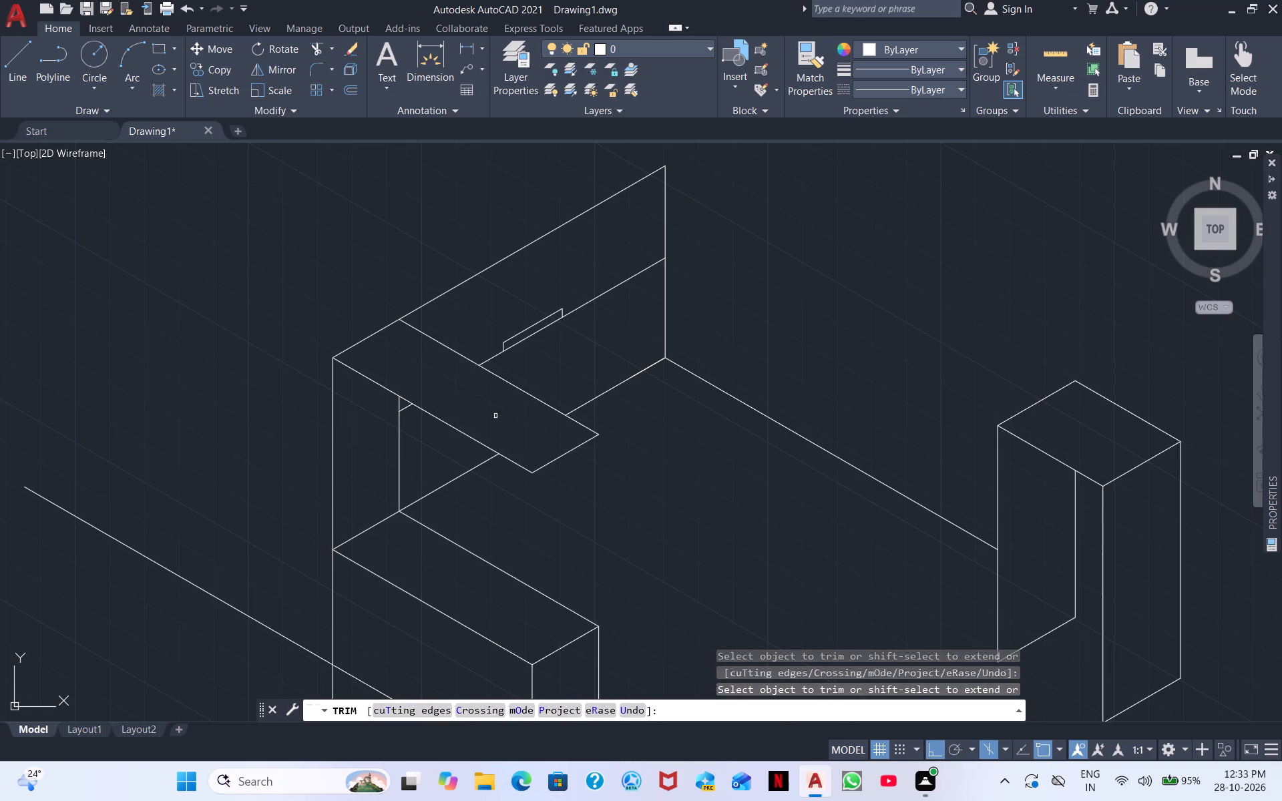
left_click(493, 414)
left_click_drag(495, 416, 495, 415)
left_click(441, 382)
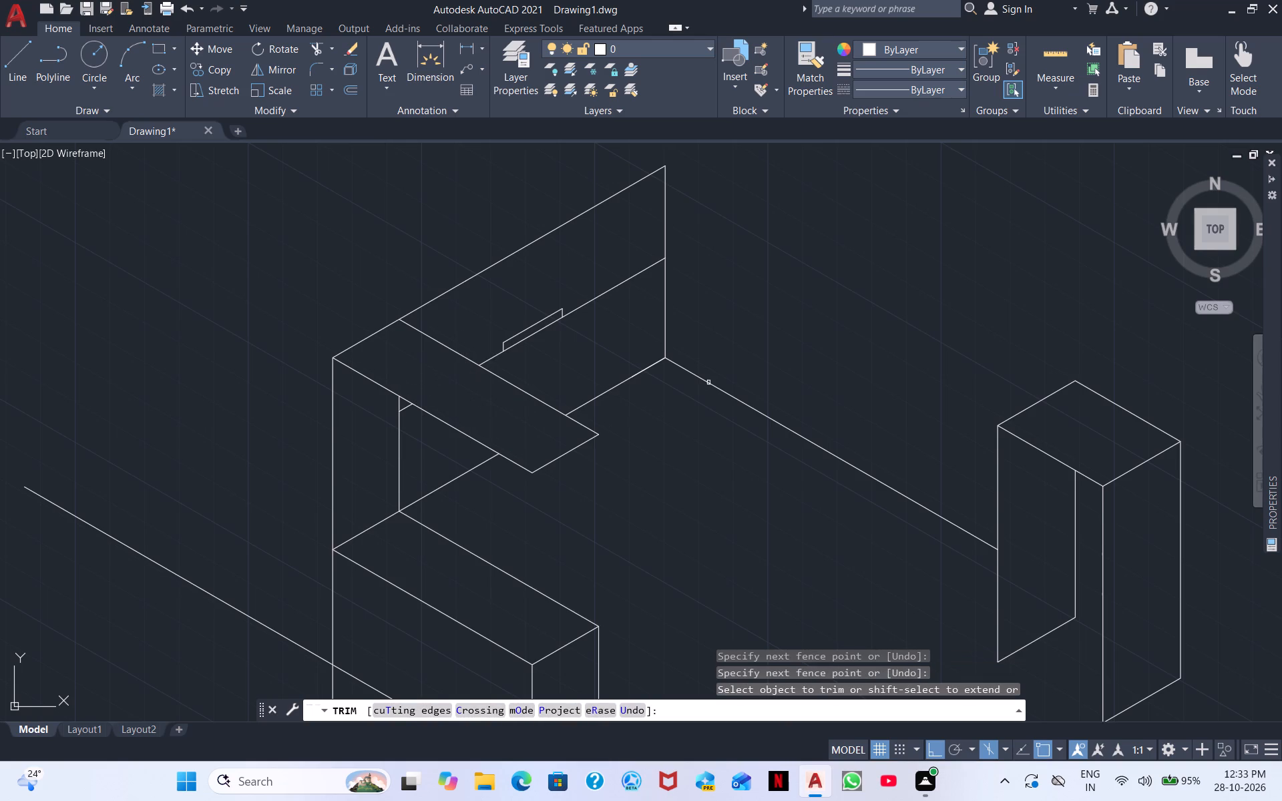
Draw an 80 line straight down from the upper top's outer end corner, continuing at 150° past the outer panel vertical.
left_click(17, 56)
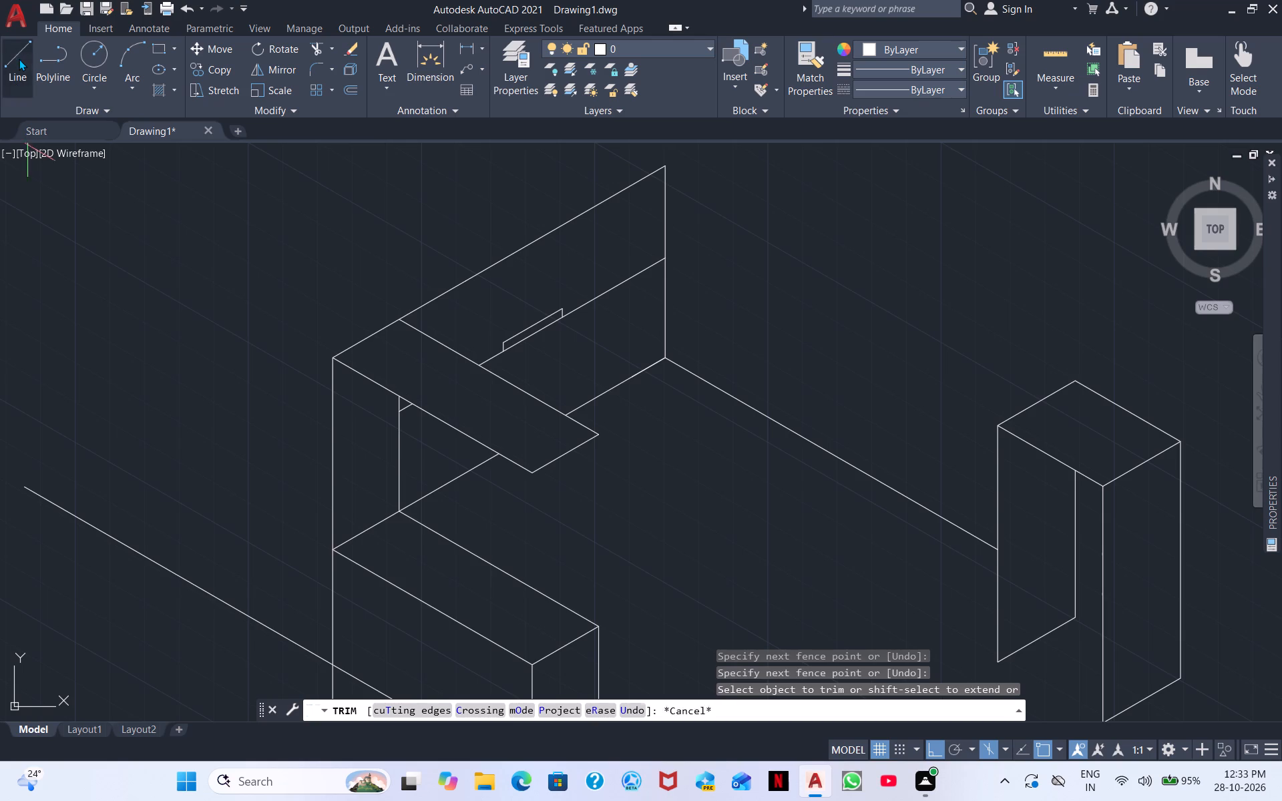
scroll(410, 445, "up", 3)
left_click(893, 565)
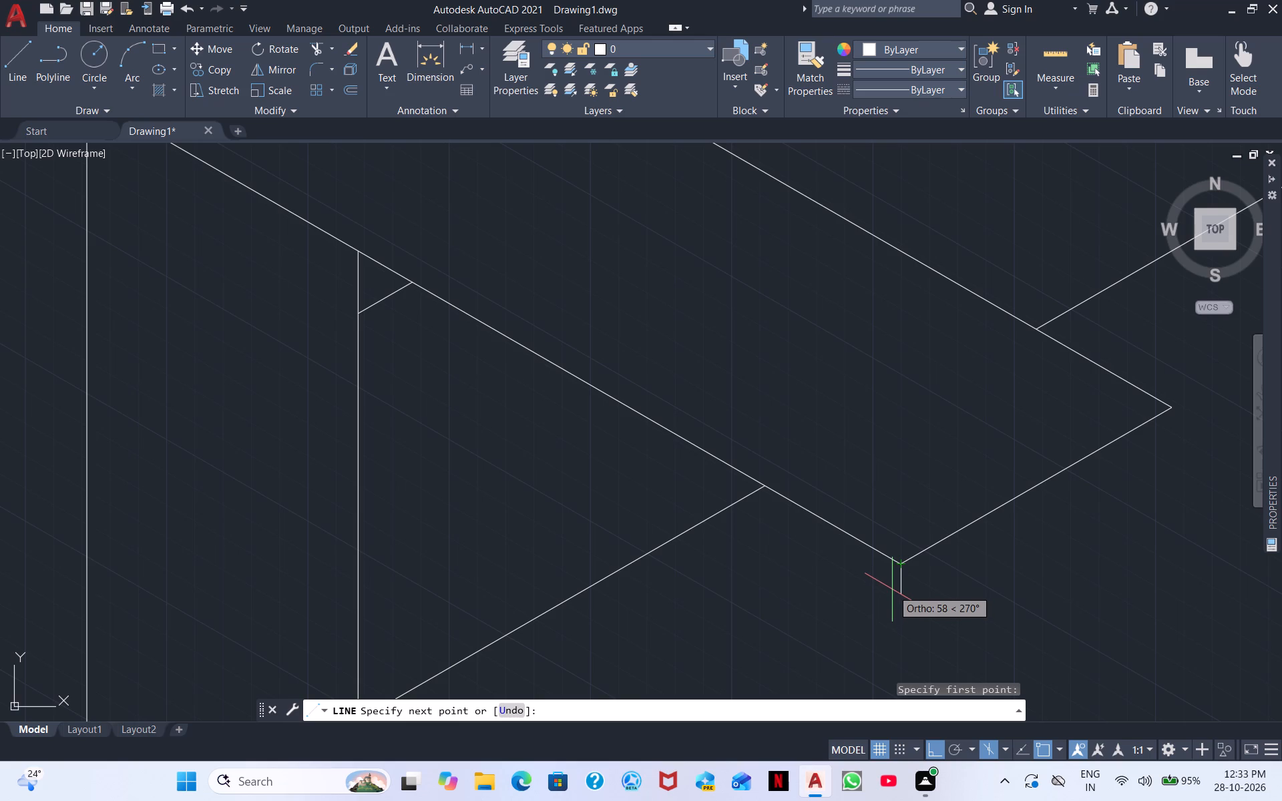
type("80")
key("Return")
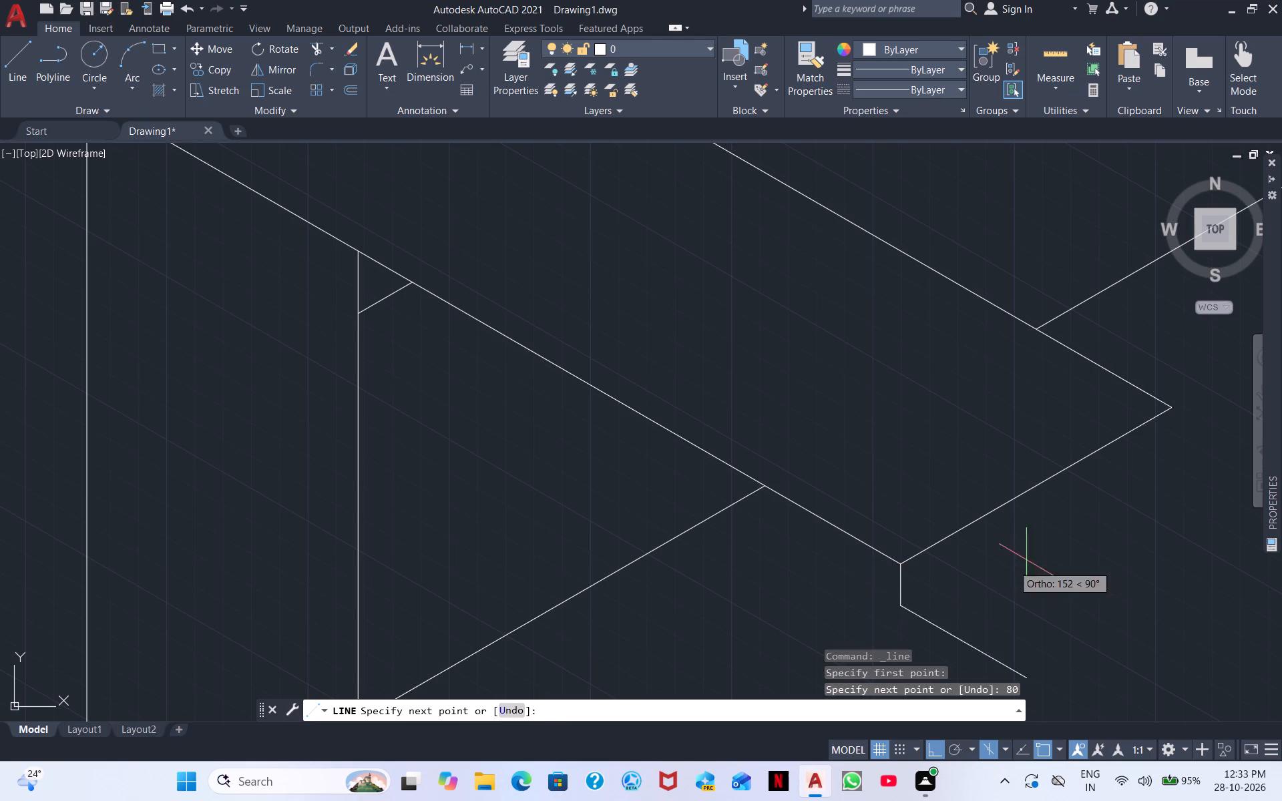
scroll(403, 549, "down", 1)
scroll(226, 392, "up", 1)
left_click(100, 215)
right_click(91, 292)
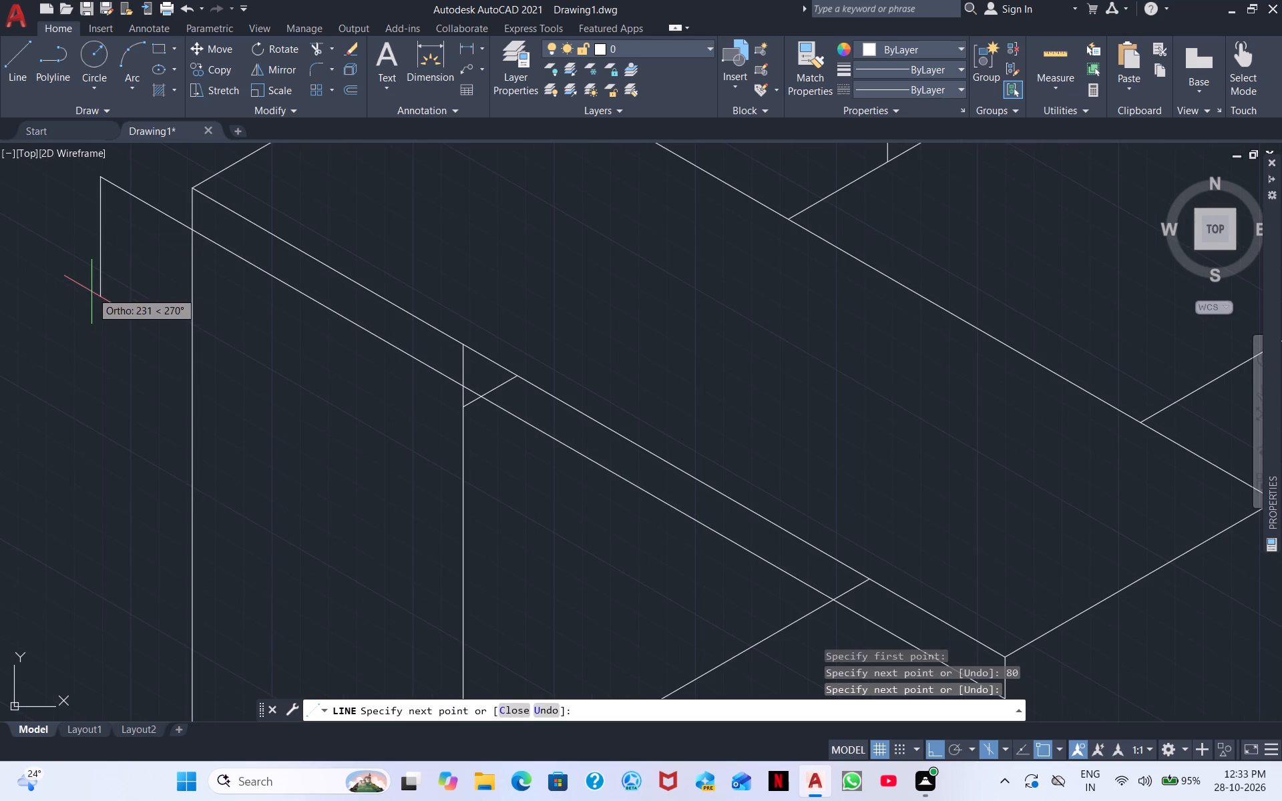
left_click(129, 300)
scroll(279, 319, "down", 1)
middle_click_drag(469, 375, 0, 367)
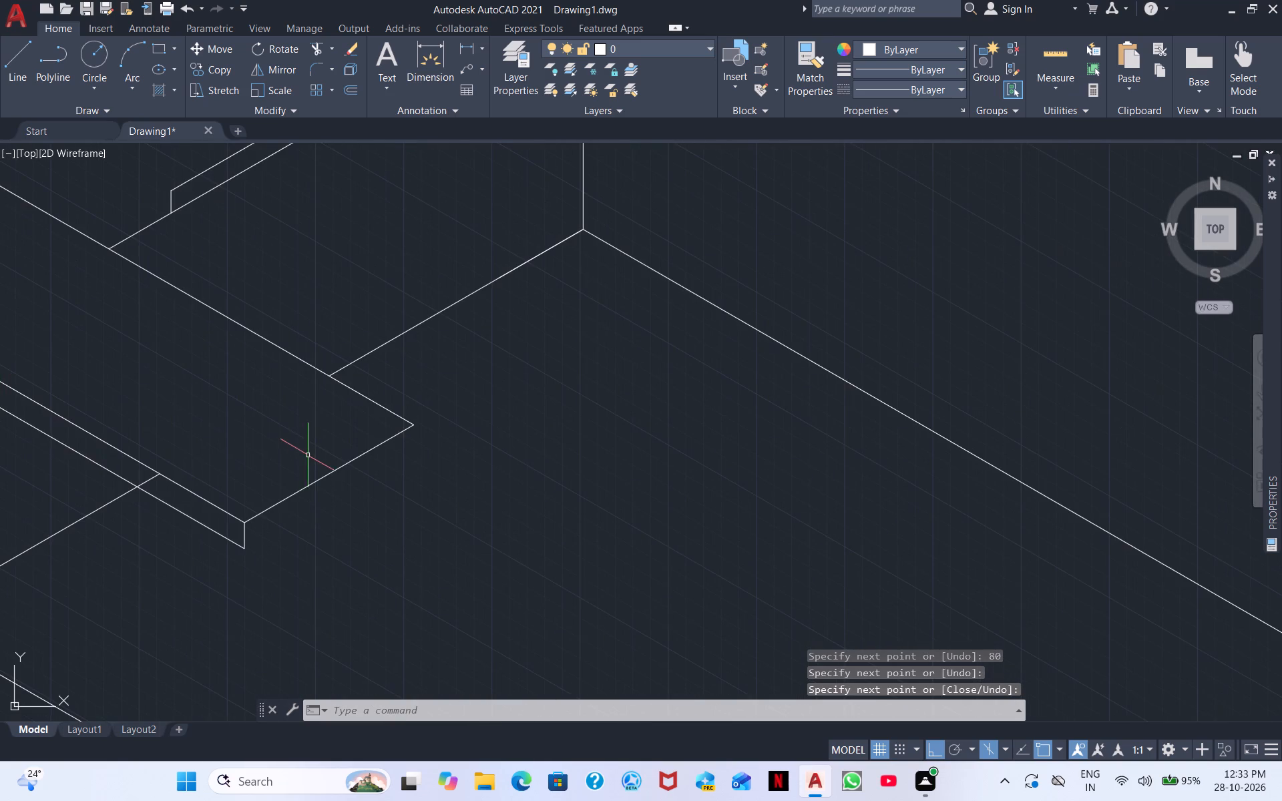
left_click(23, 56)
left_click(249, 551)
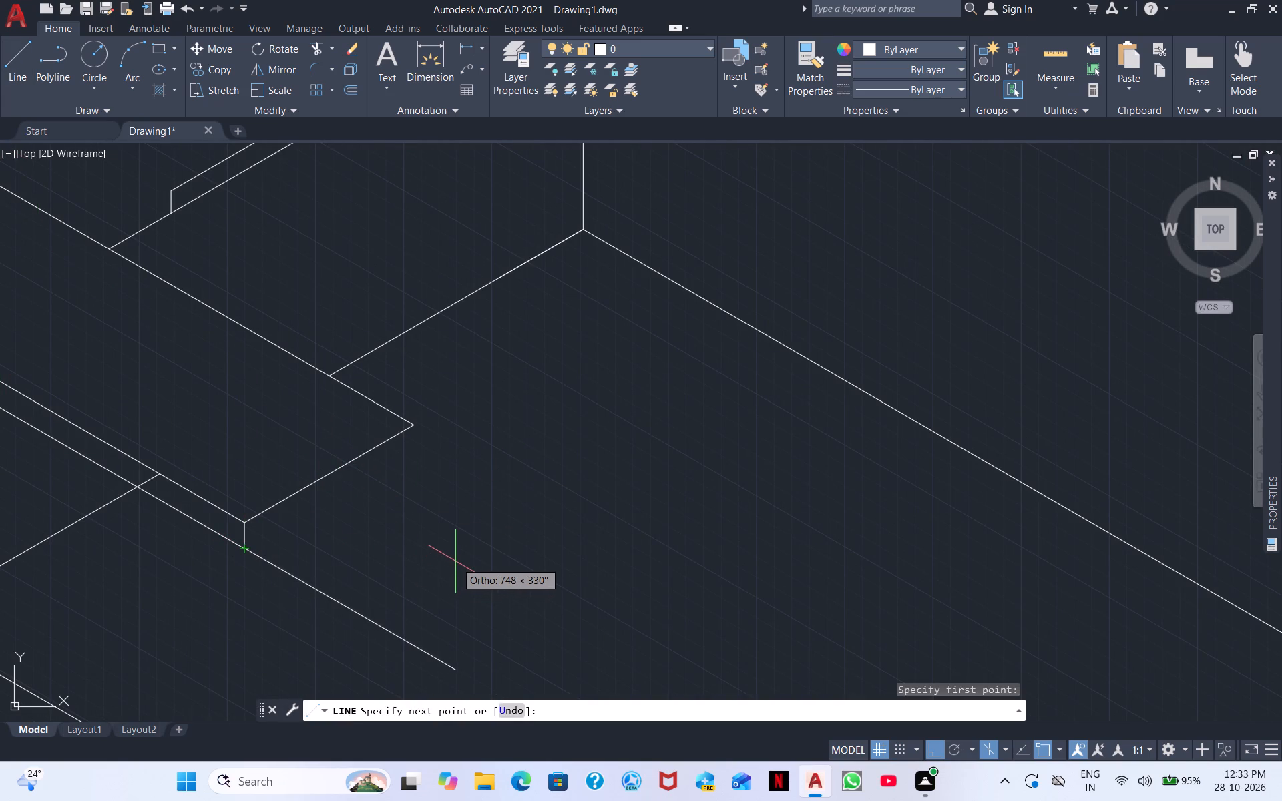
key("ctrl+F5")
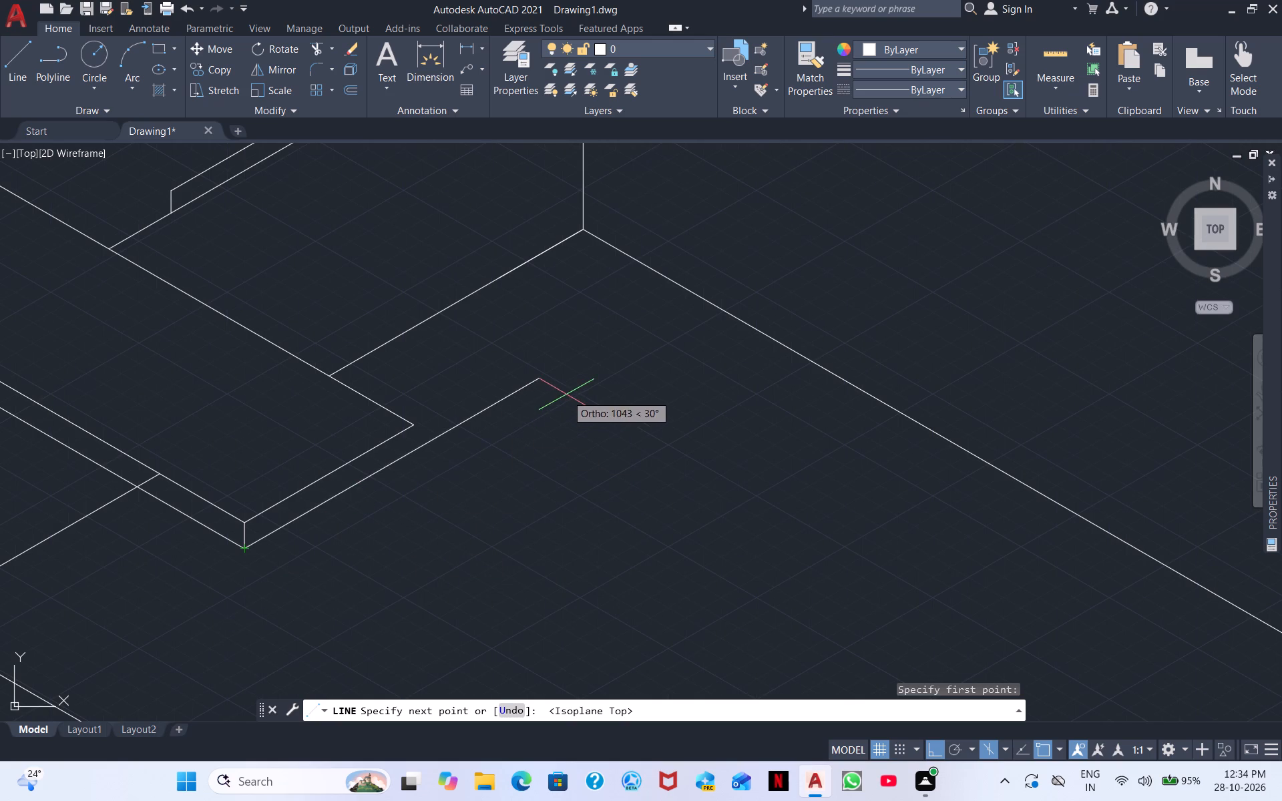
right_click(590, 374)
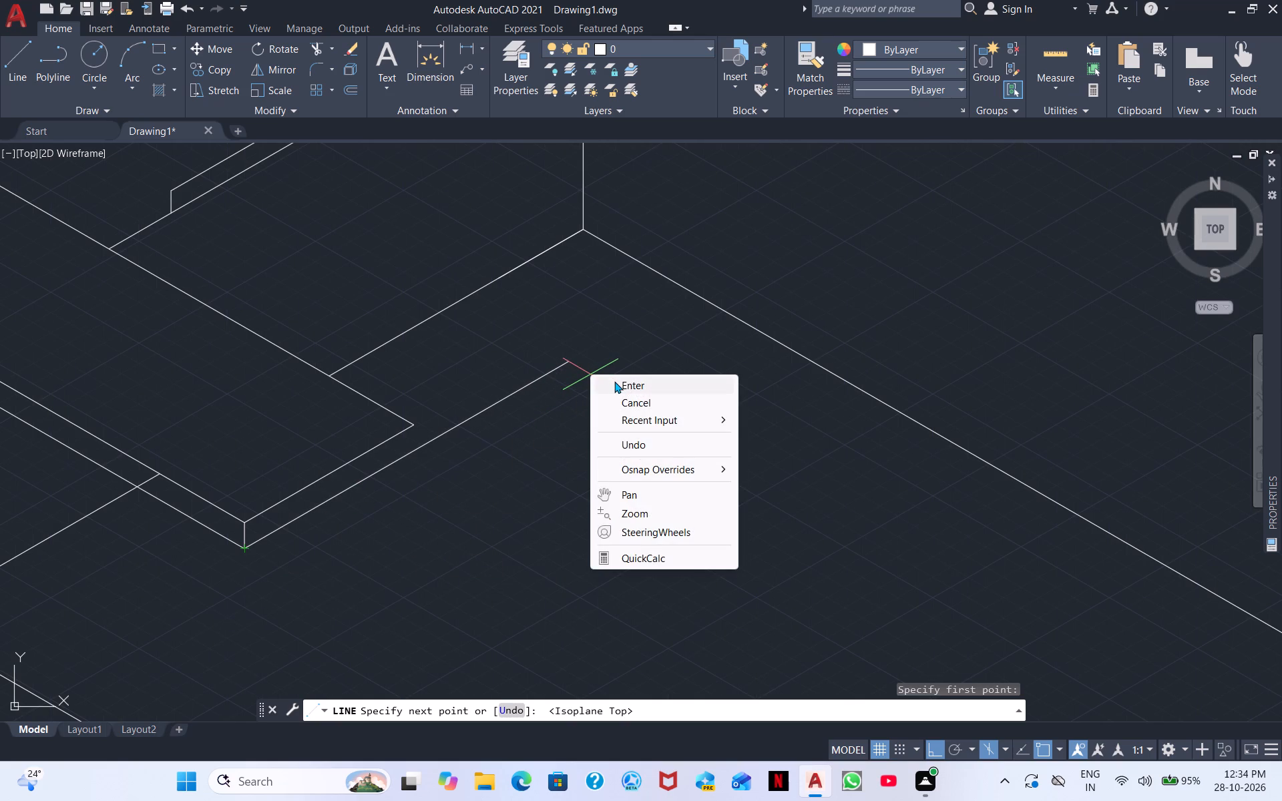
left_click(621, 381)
Draw a 30° line about 1060 long from the bottom of the upper top's front 80 edge, past its far end corner.
right_click(512, 408)
left_click(576, 413)
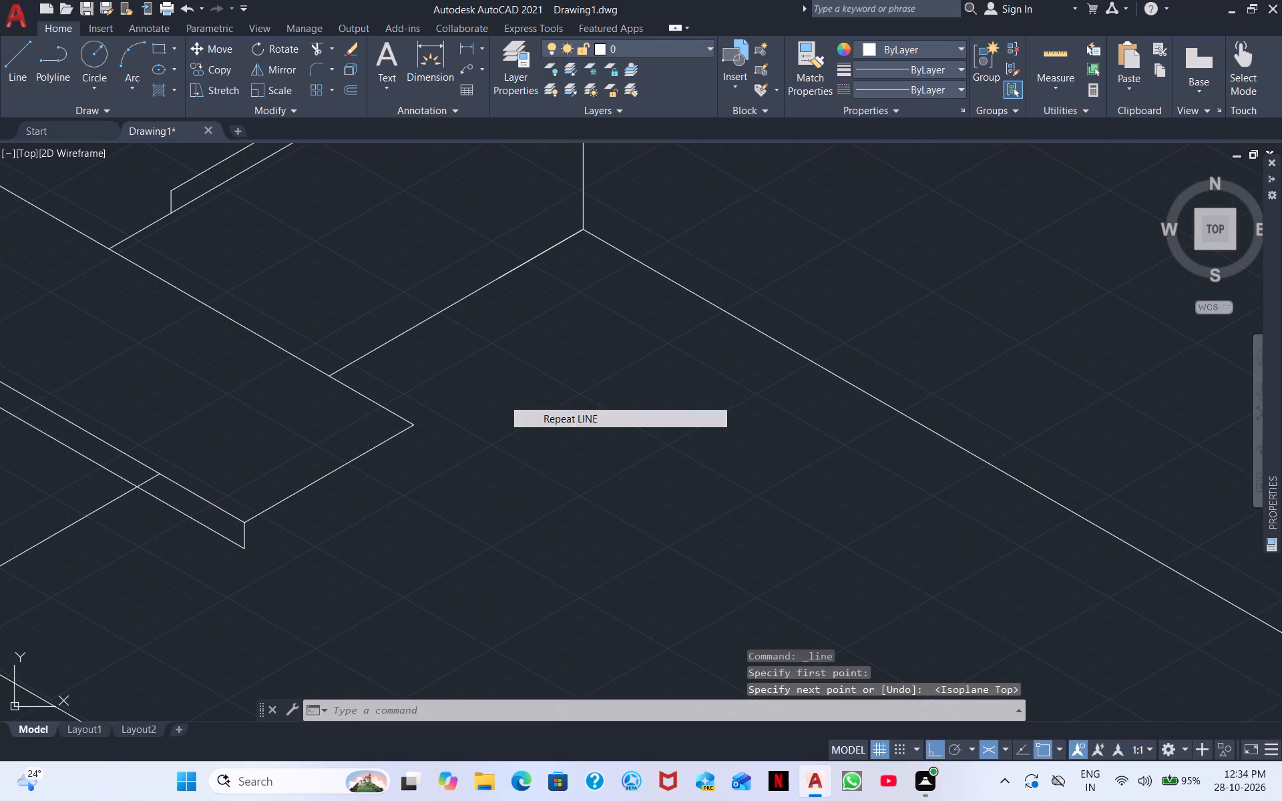
left_click(246, 549)
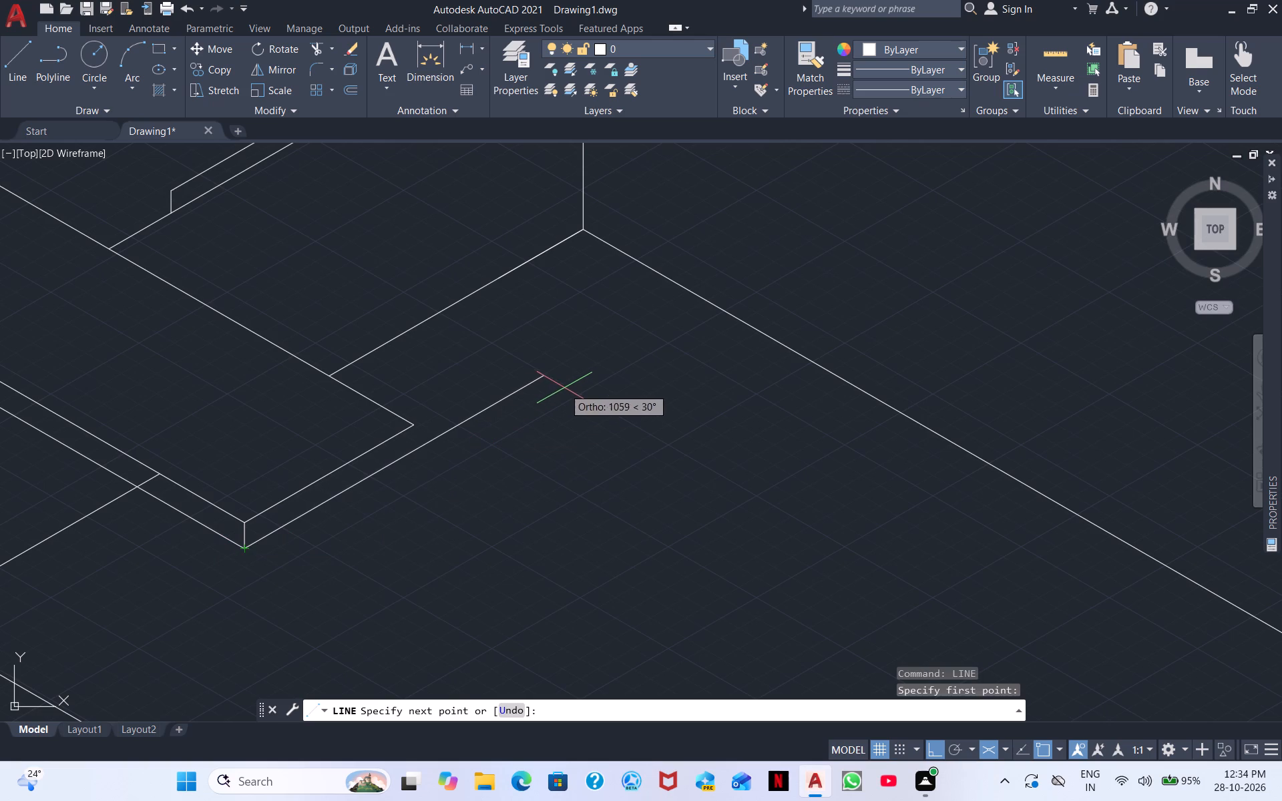
left_click(565, 386)
right_click(567, 387)
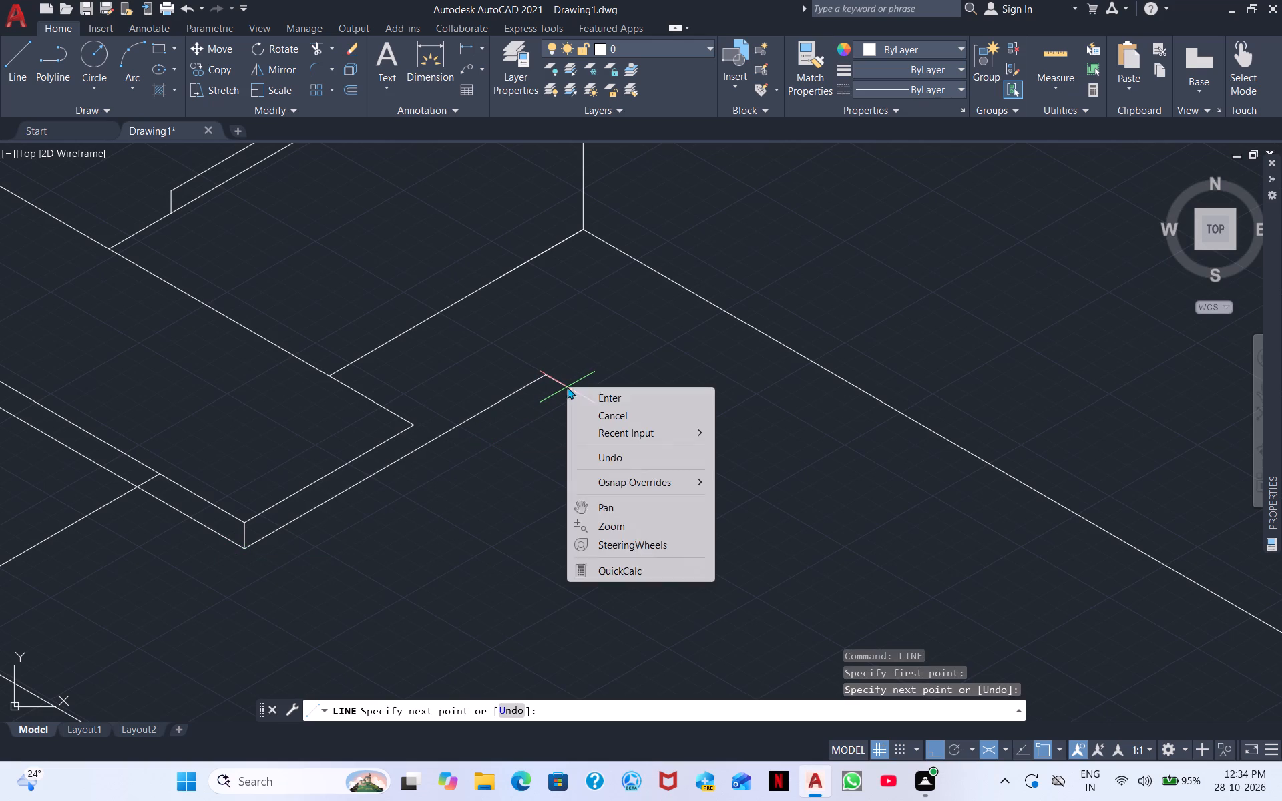
left_click(515, 343)
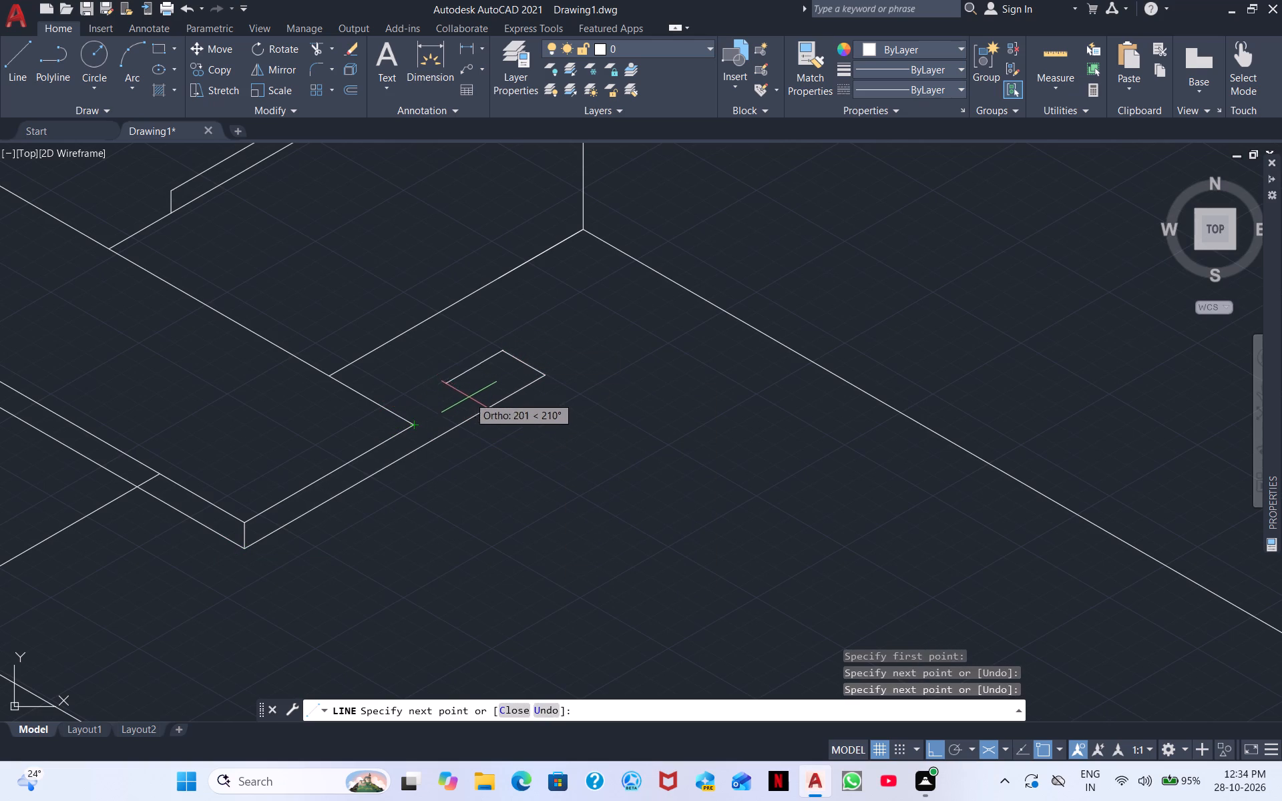
right_click(578, 328)
left_click(621, 338)
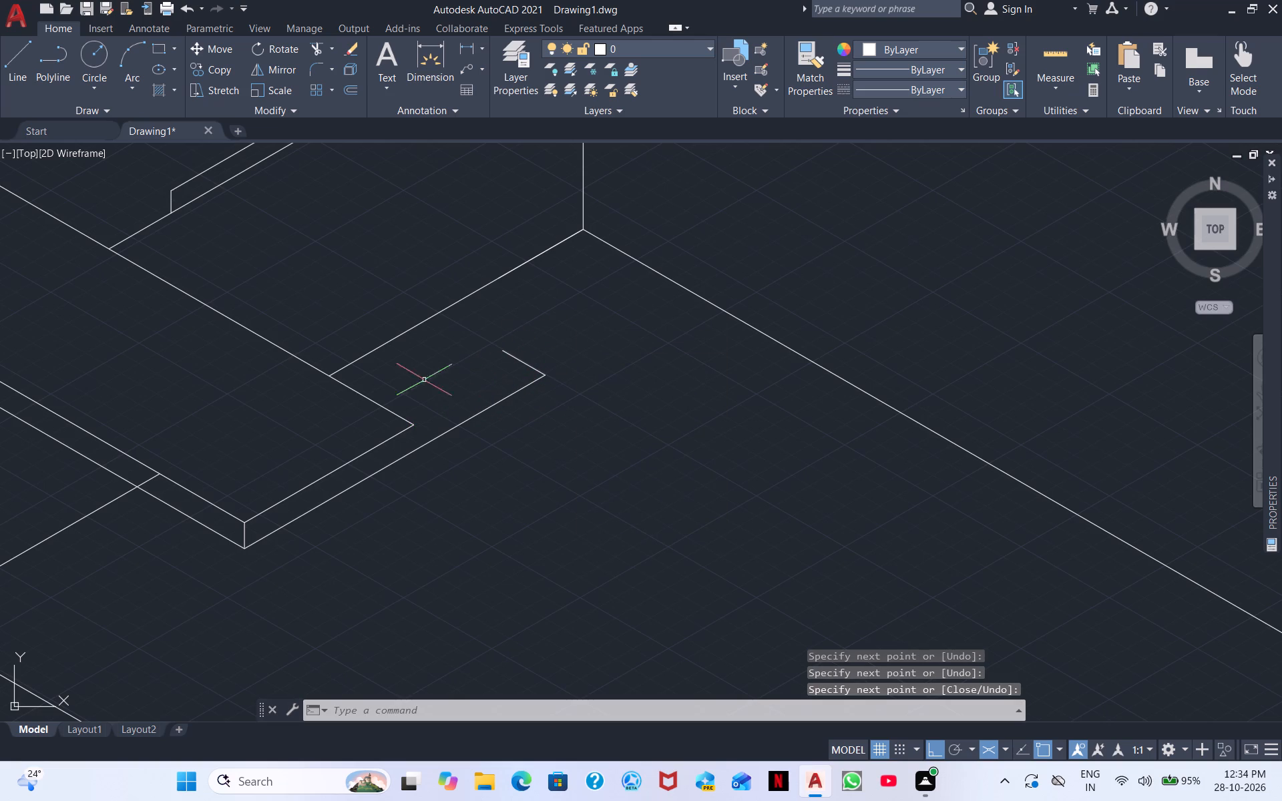
Draw a vertical line down from the upper top's far end corner, crossing the new 30° line.
left_click(20, 69)
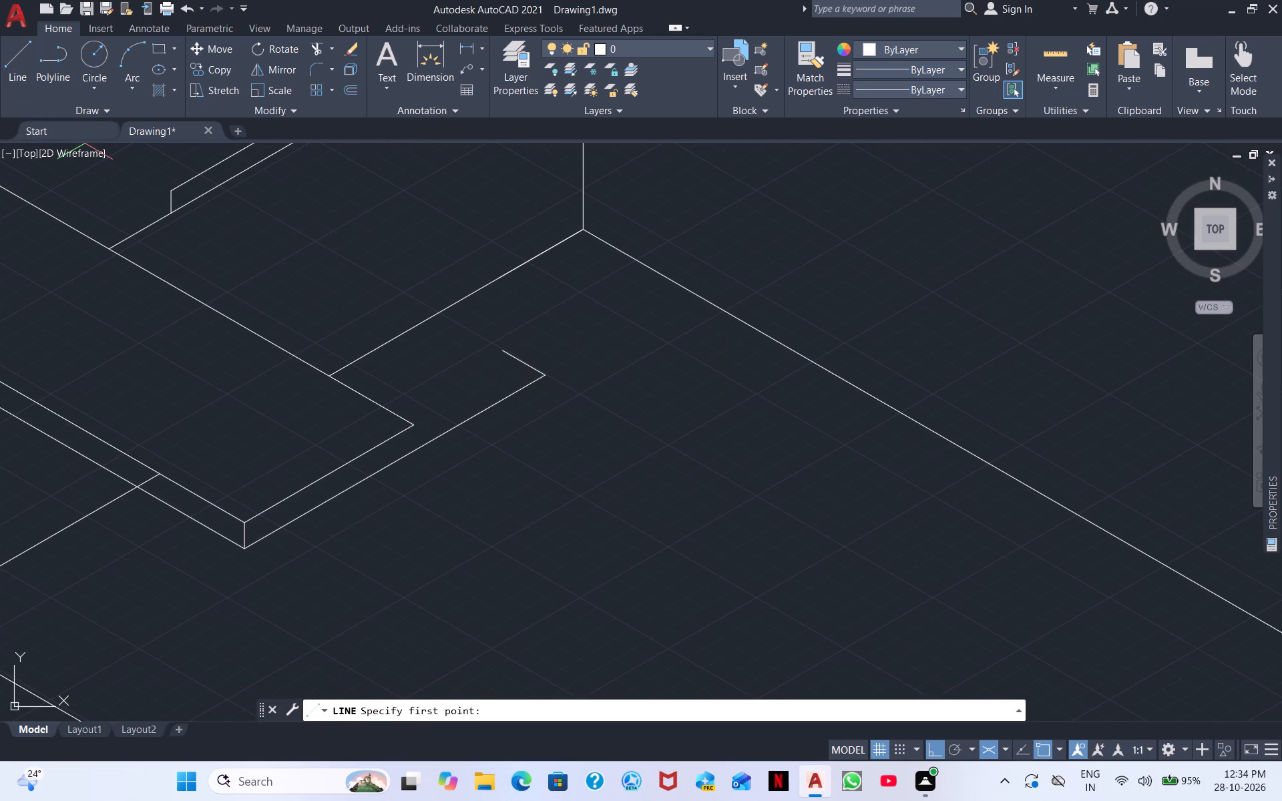
left_click(417, 425)
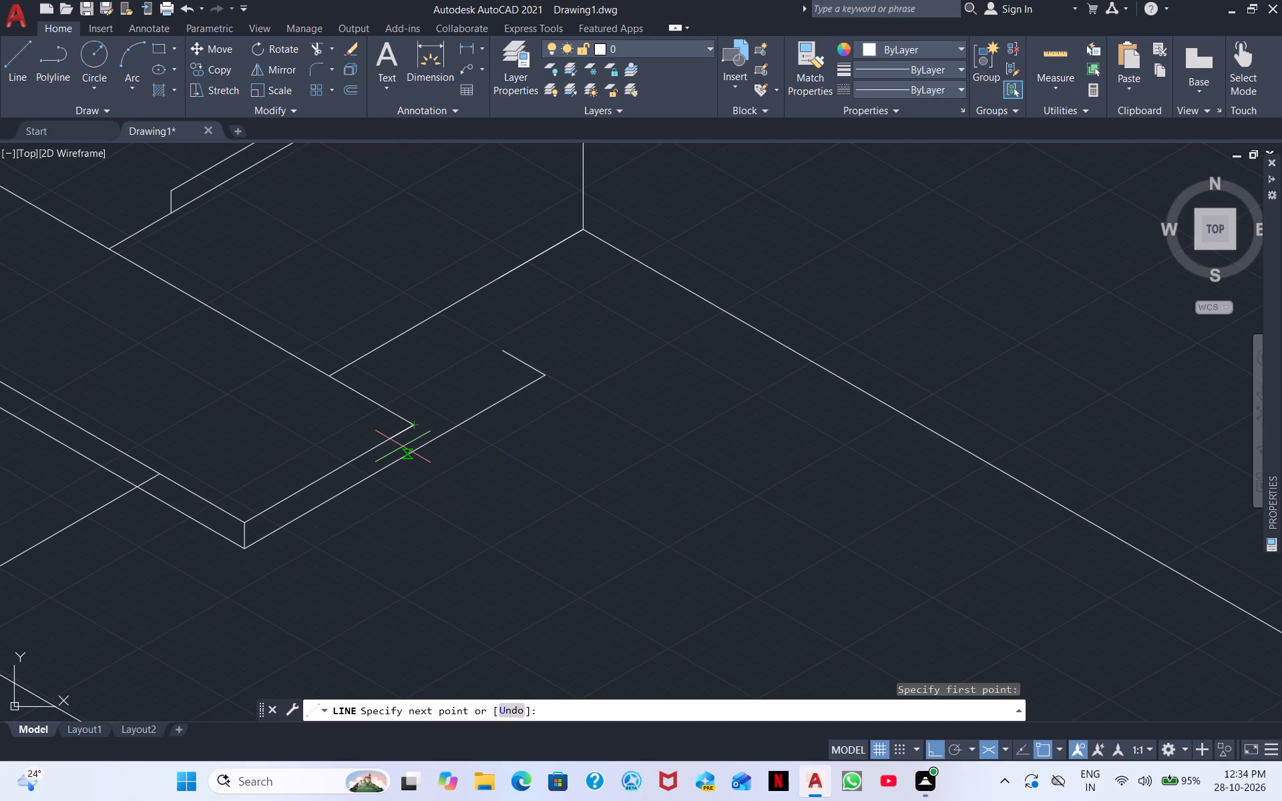
key("F5")
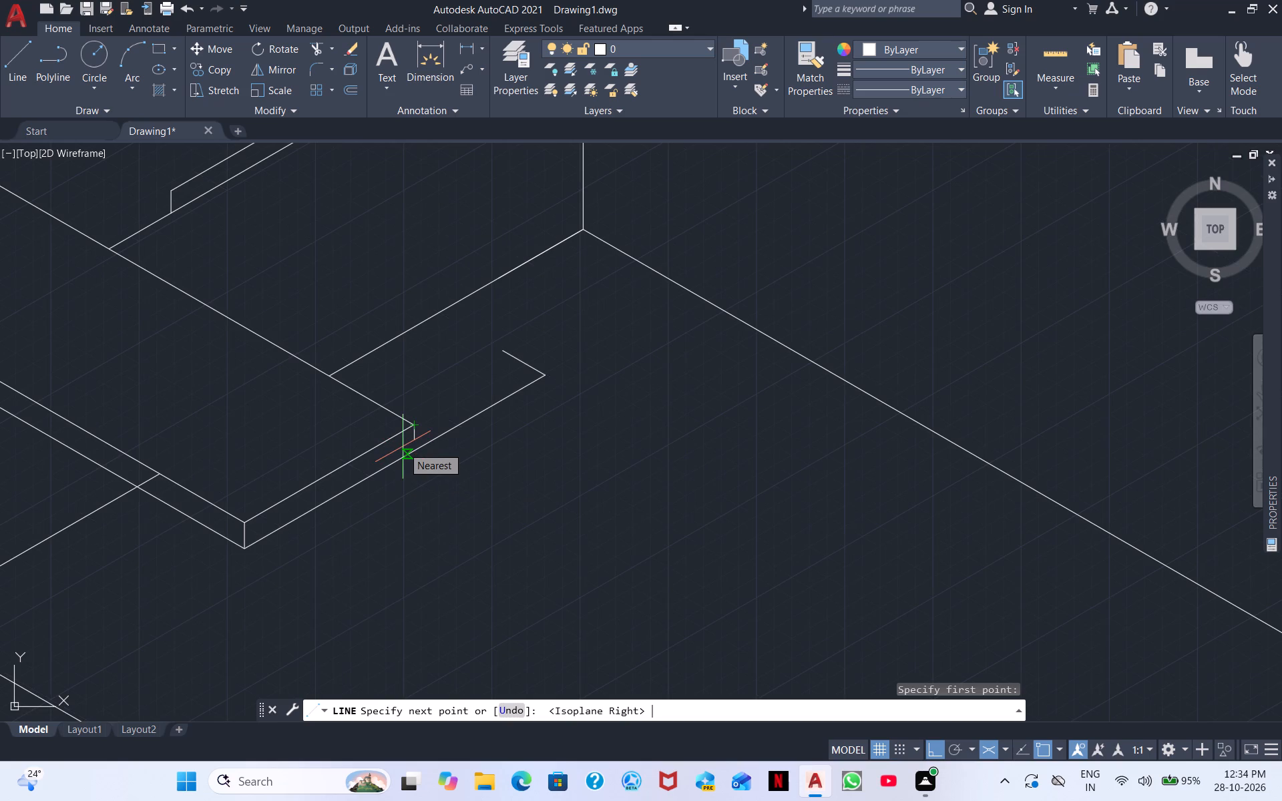
left_click(419, 529)
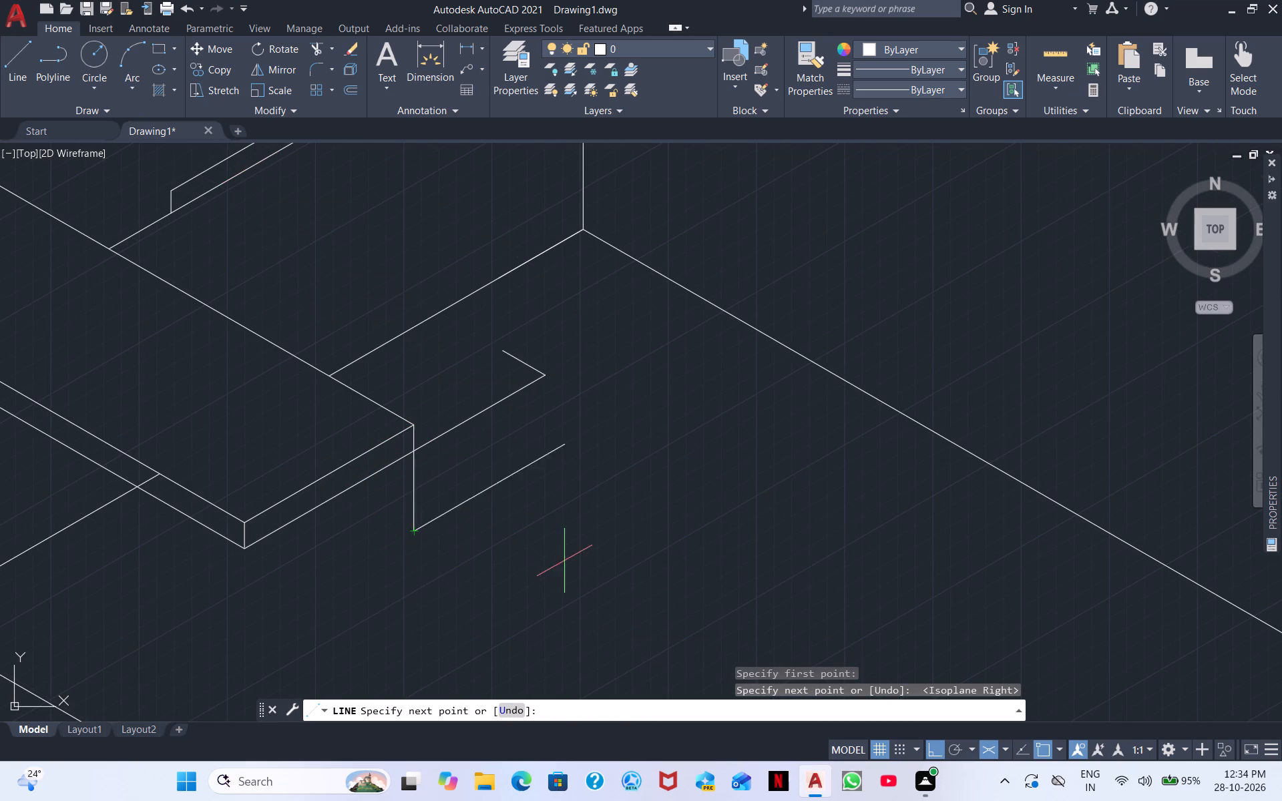
left_click(612, 630)
right_click(548, 525)
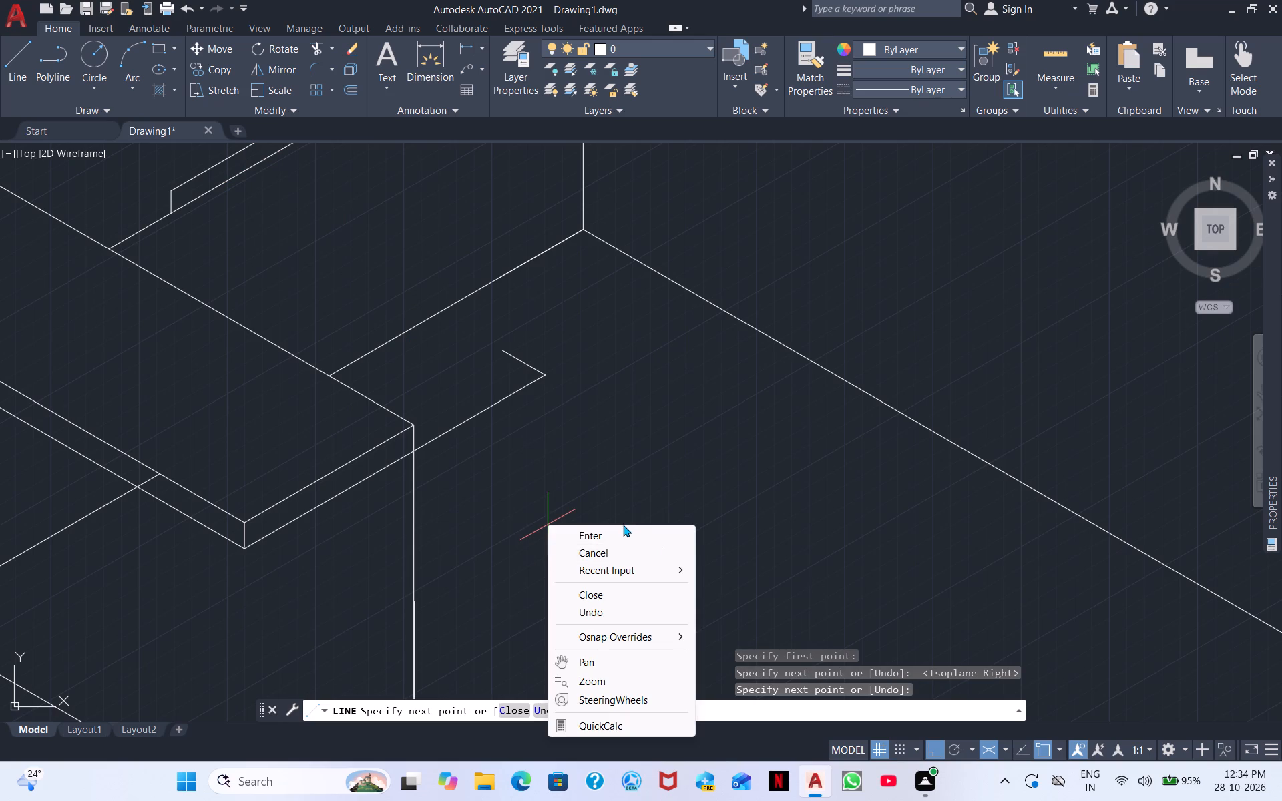
left_click(619, 531)
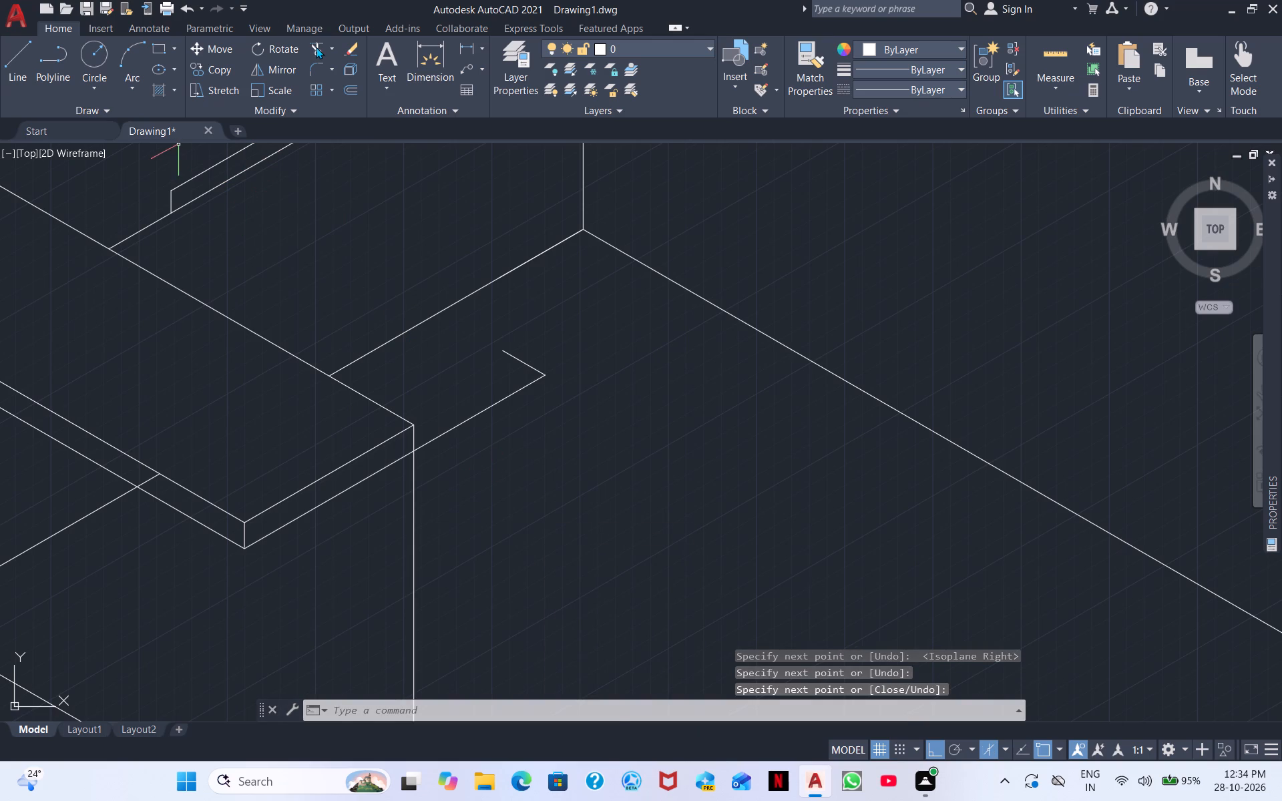
Trim the 30° line and the vertical beyond their crossing, and remove the stray short segment beyond the upper top.
left_click(316, 47)
left_click_drag(435, 431, 419, 539)
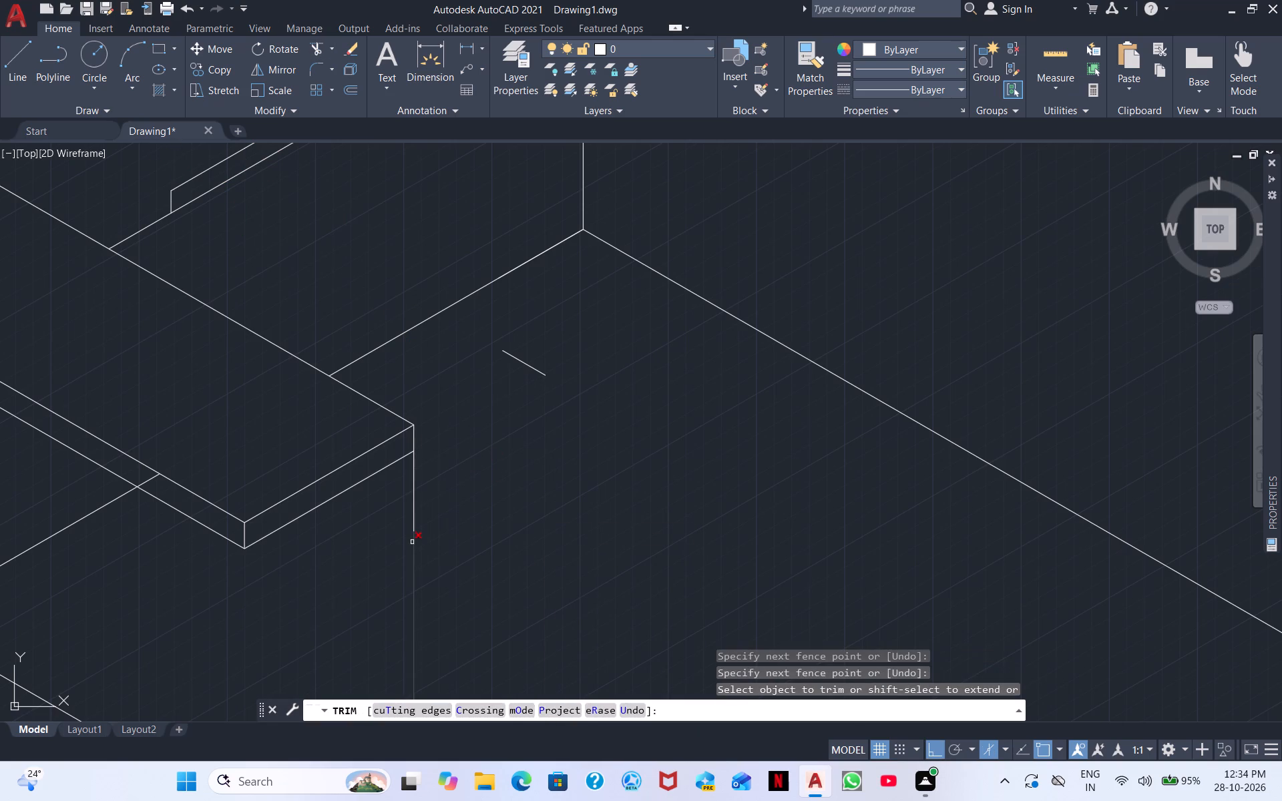
left_click_drag(413, 534, 422, 525)
left_click_drag(420, 503, 409, 504)
left_click(409, 504)
left_click_drag(530, 338, 528, 359)
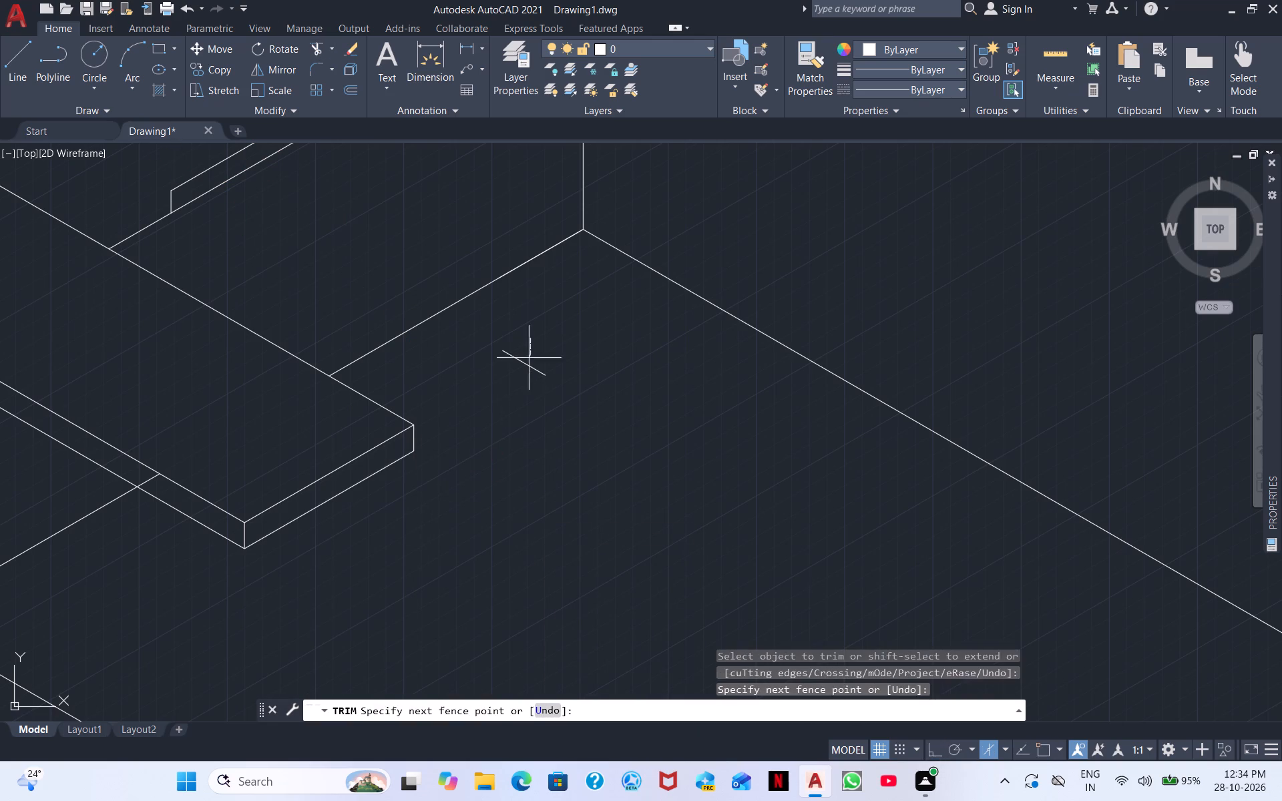
left_click_drag(528, 359, 491, 414)
Trim the panel and base edges showing through the upper top's 80-thick long face, plus the lower edge's overhang past the outer panel vertical.
scroll(365, 578, "down", 2)
scroll(263, 588, "up", 3)
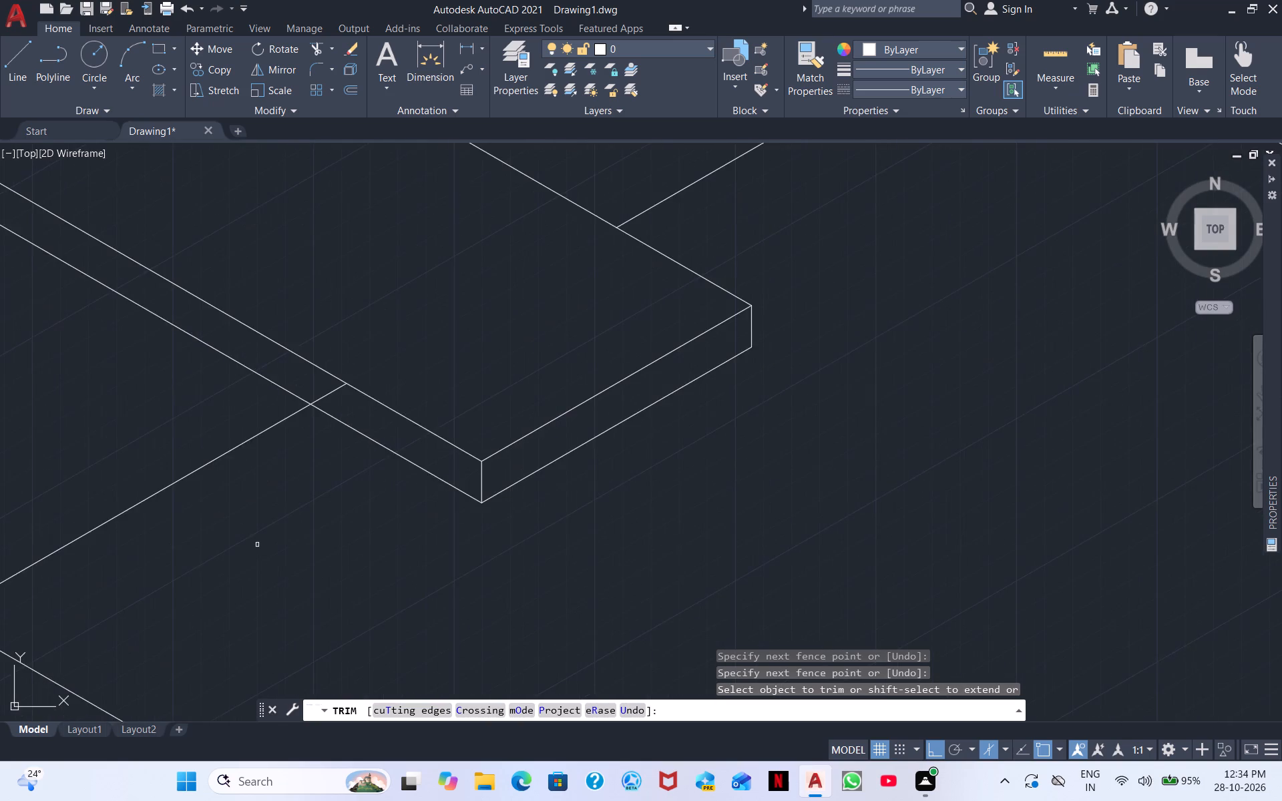
middle_click_drag(266, 558, 514, 698)
scroll(281, 575, "down", 1)
left_click_drag(297, 444, 331, 471)
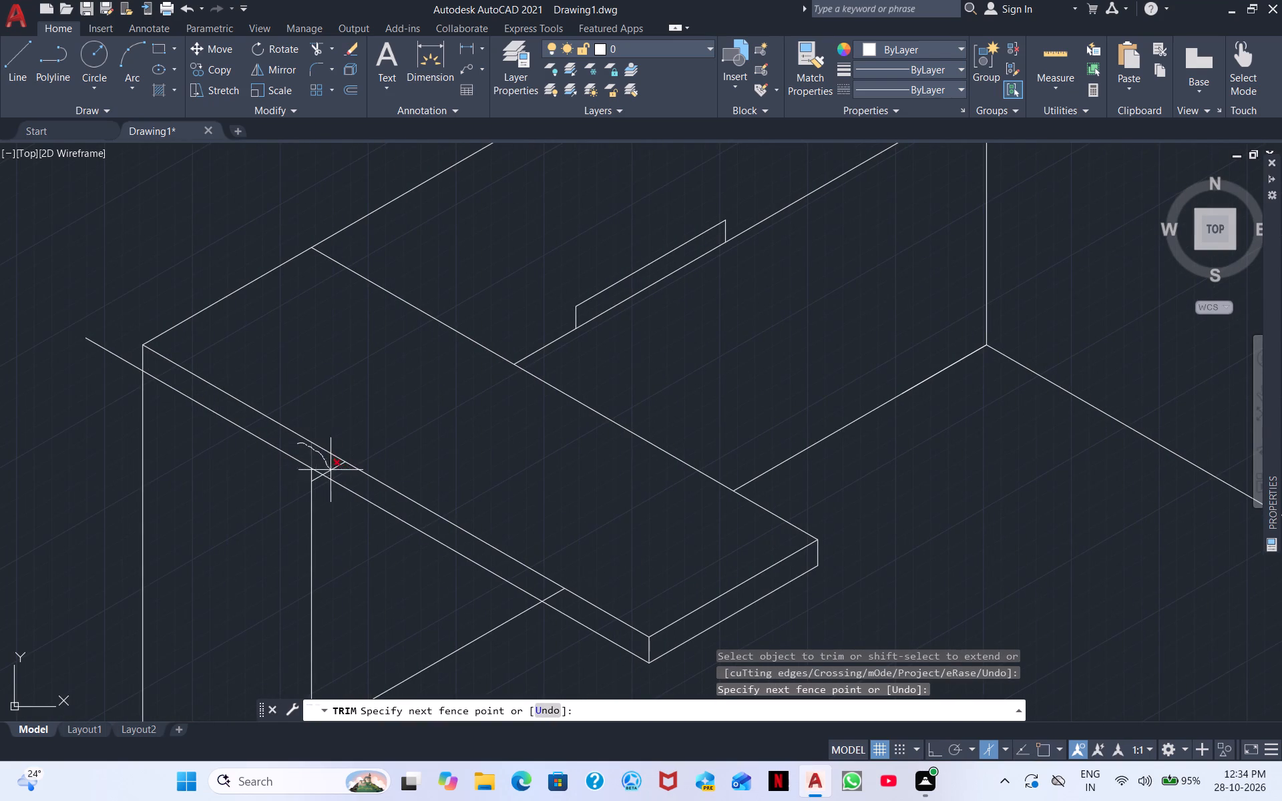
left_click_drag(331, 471, 337, 476)
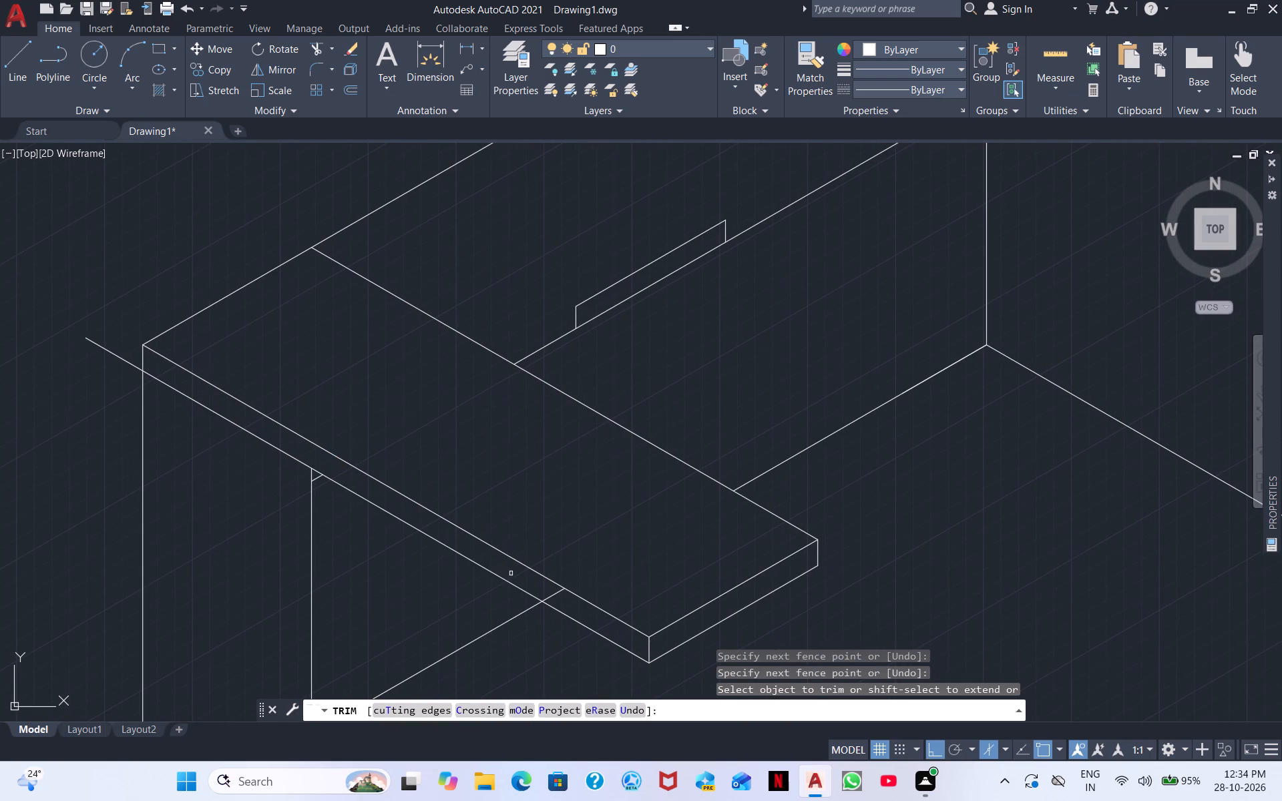
left_click_drag(527, 584, 568, 610)
left_click_drag(122, 356, 105, 388)
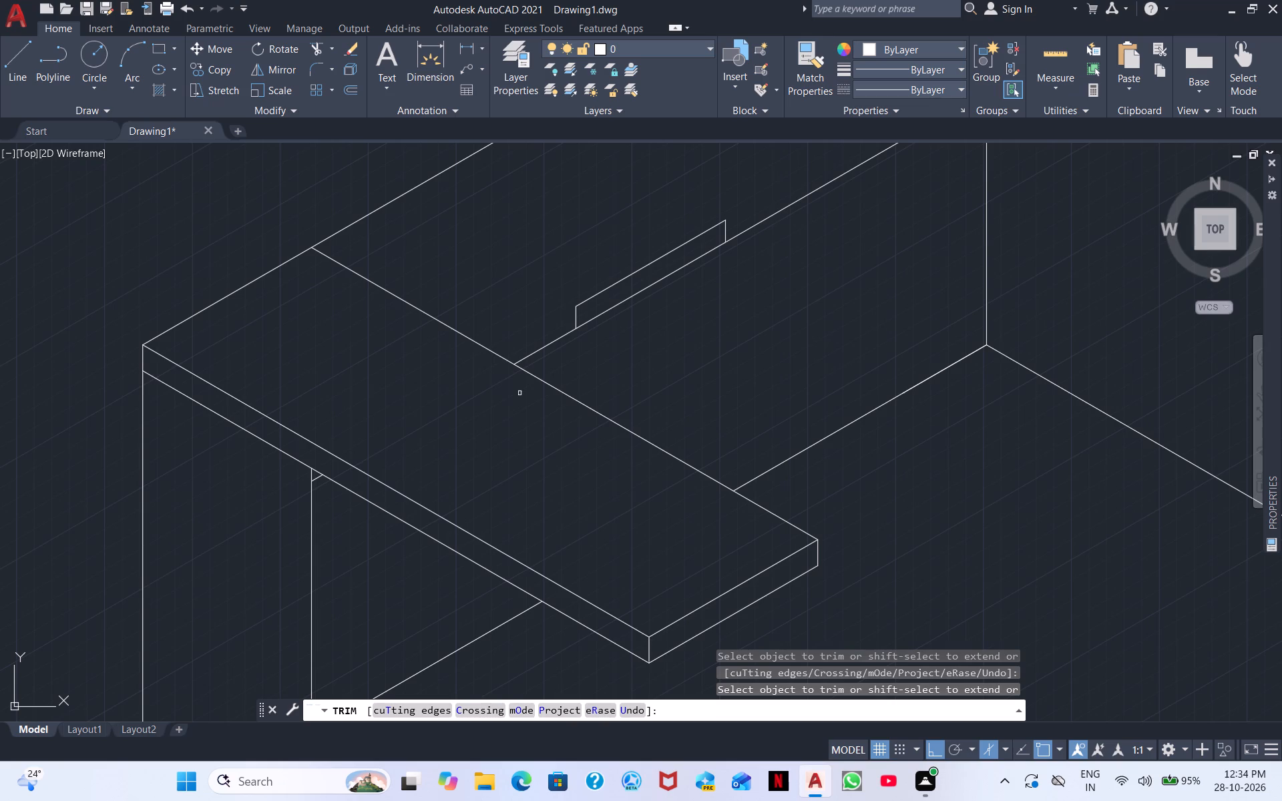
scroll(984, 551, "down", 1)
middle_click_drag(996, 556, 773, 379)
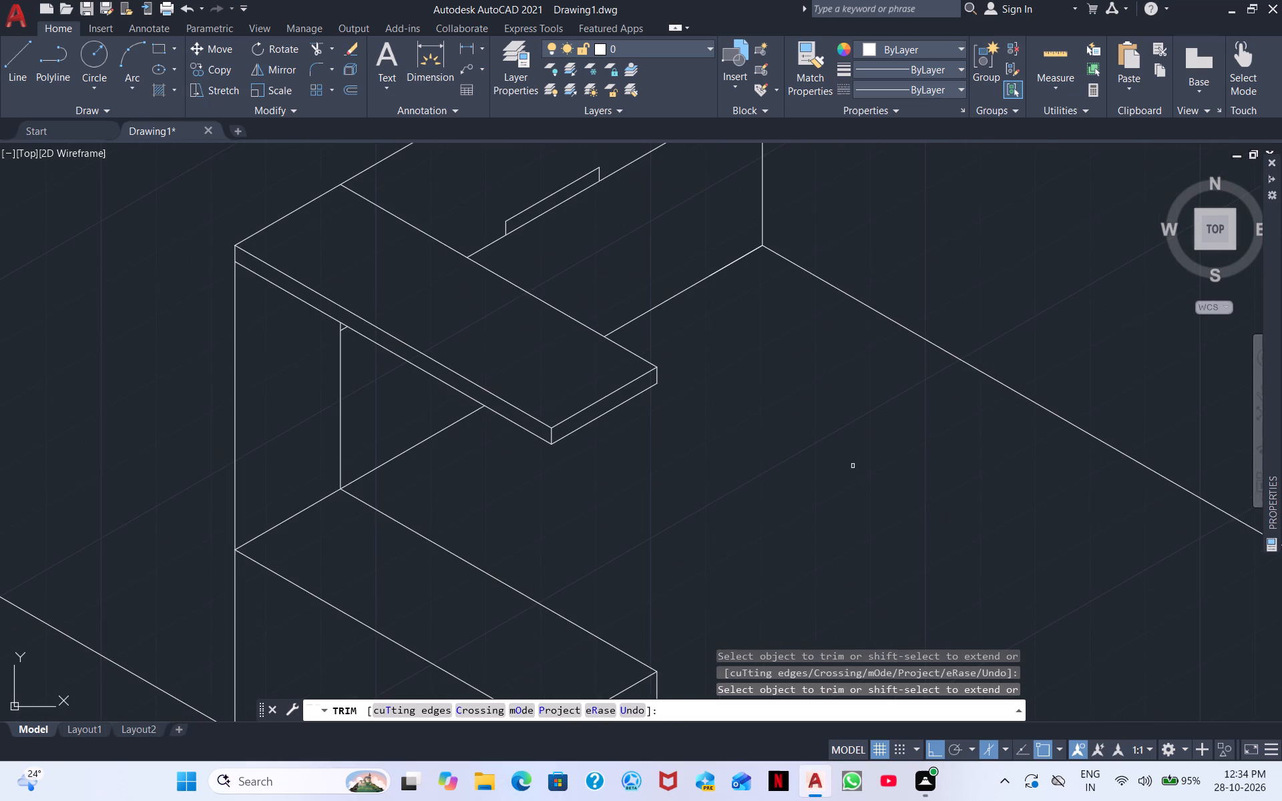
right_click(828, 413)
left_click(863, 421)
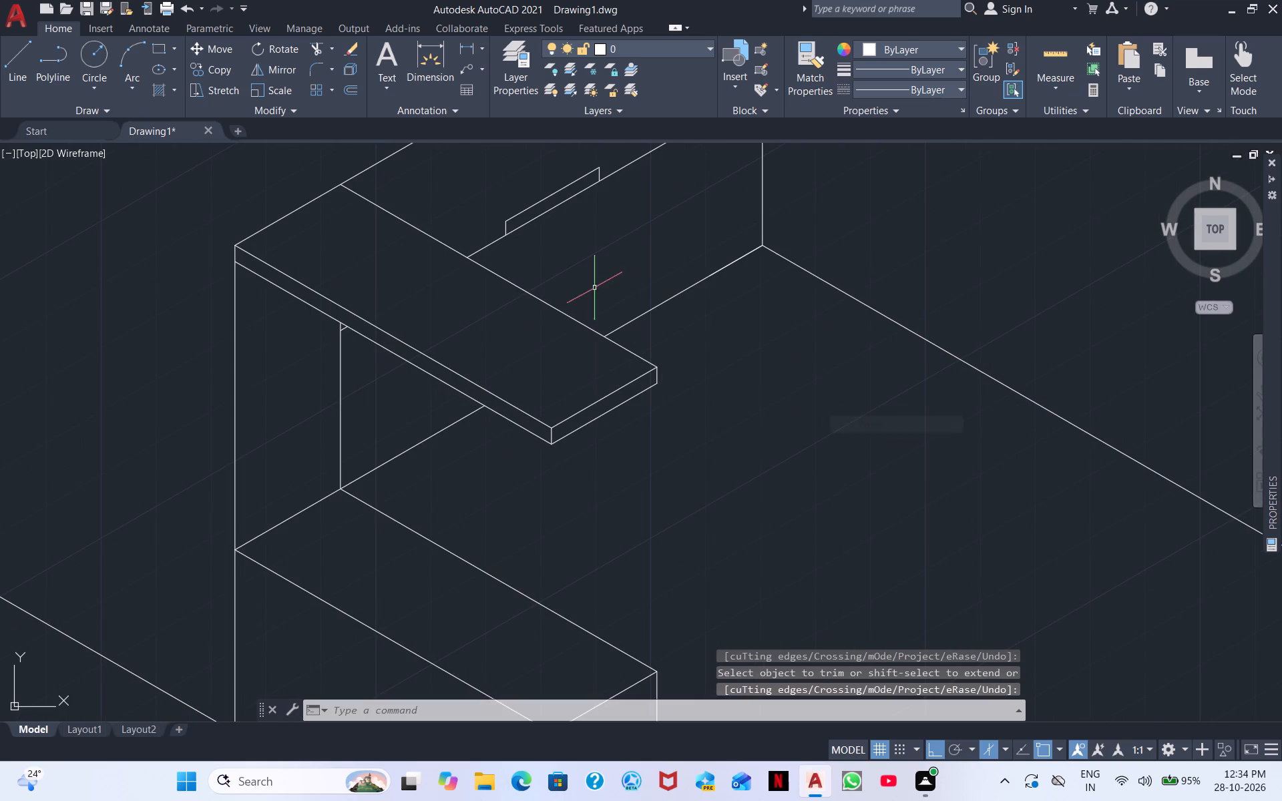
Draw a 330° line from the back panel's upper rear corner across the end block's top and past its outer side.
middle_click_drag(724, 397, 445, 164)
scroll(490, 216, "down", 1)
middle_click_drag(685, 358, 509, 389)
scroll(509, 390, "down", 2)
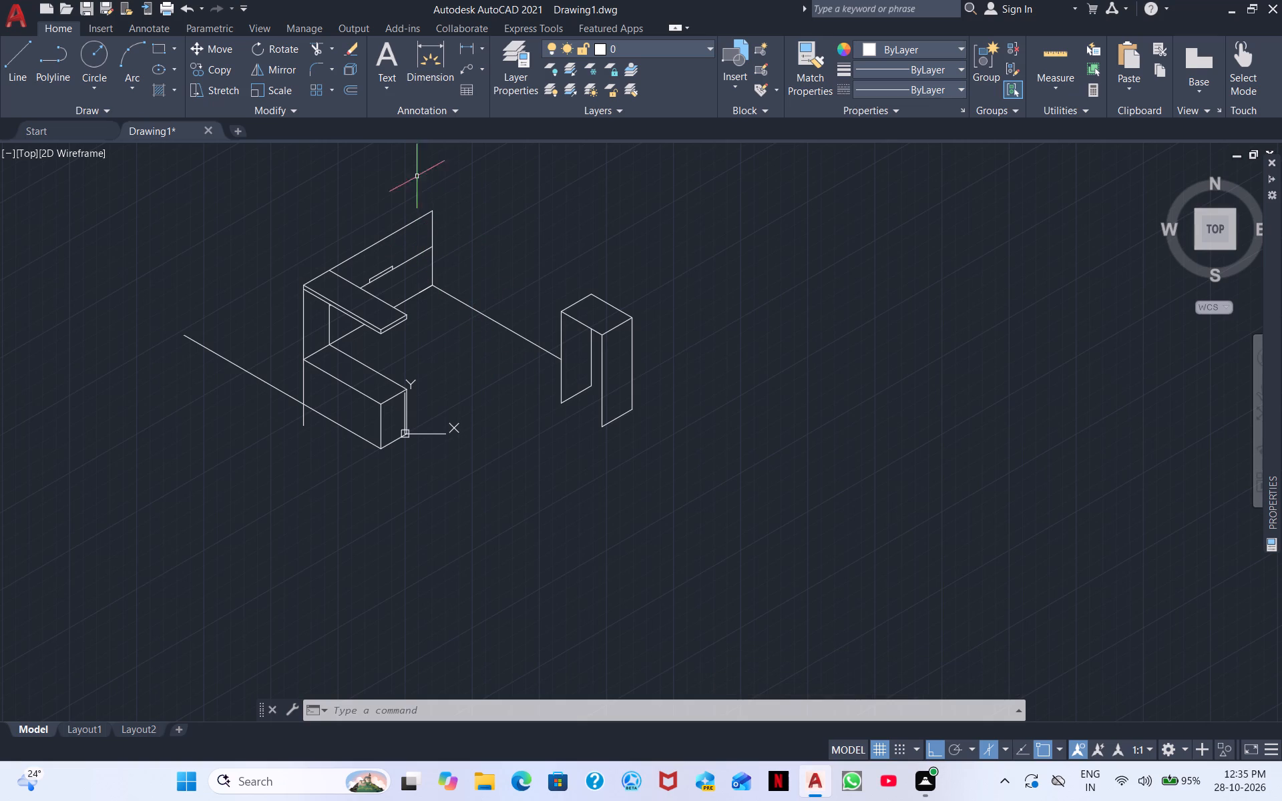
left_click(13, 59)
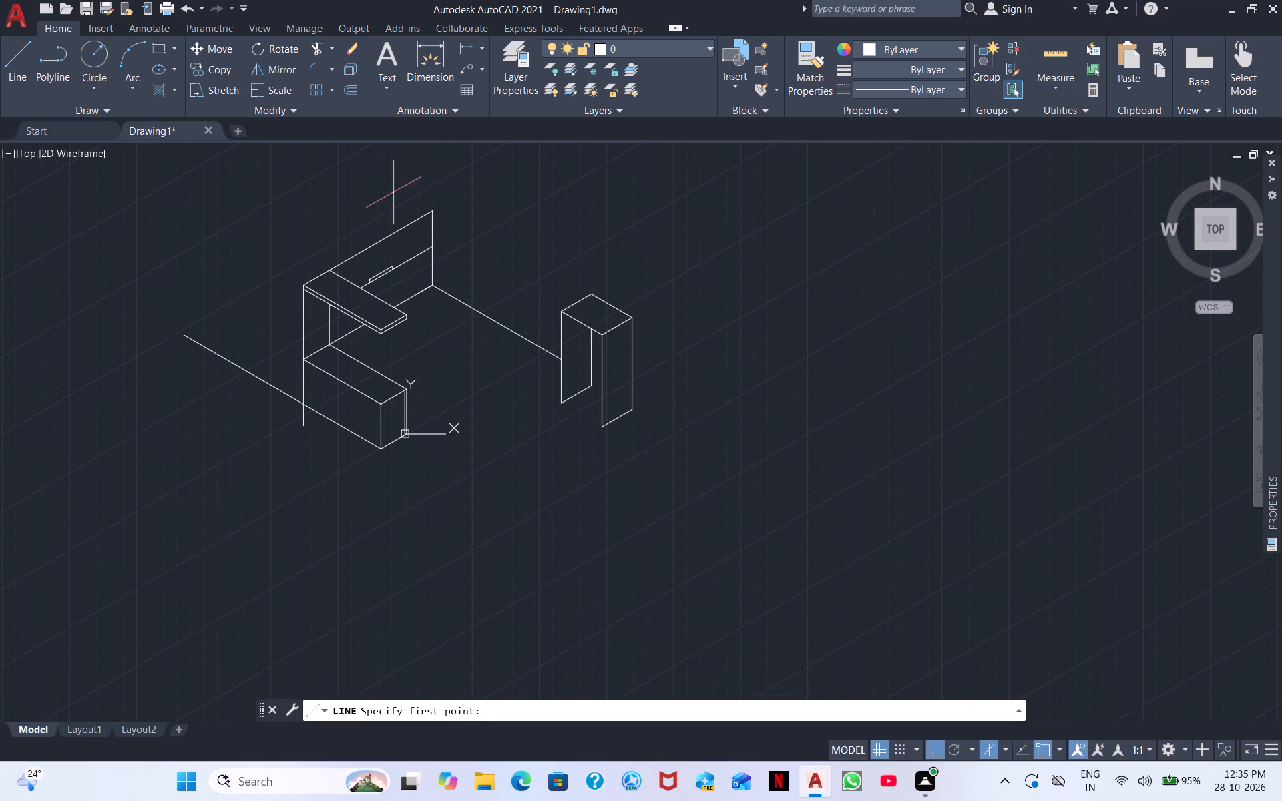
left_click(429, 213)
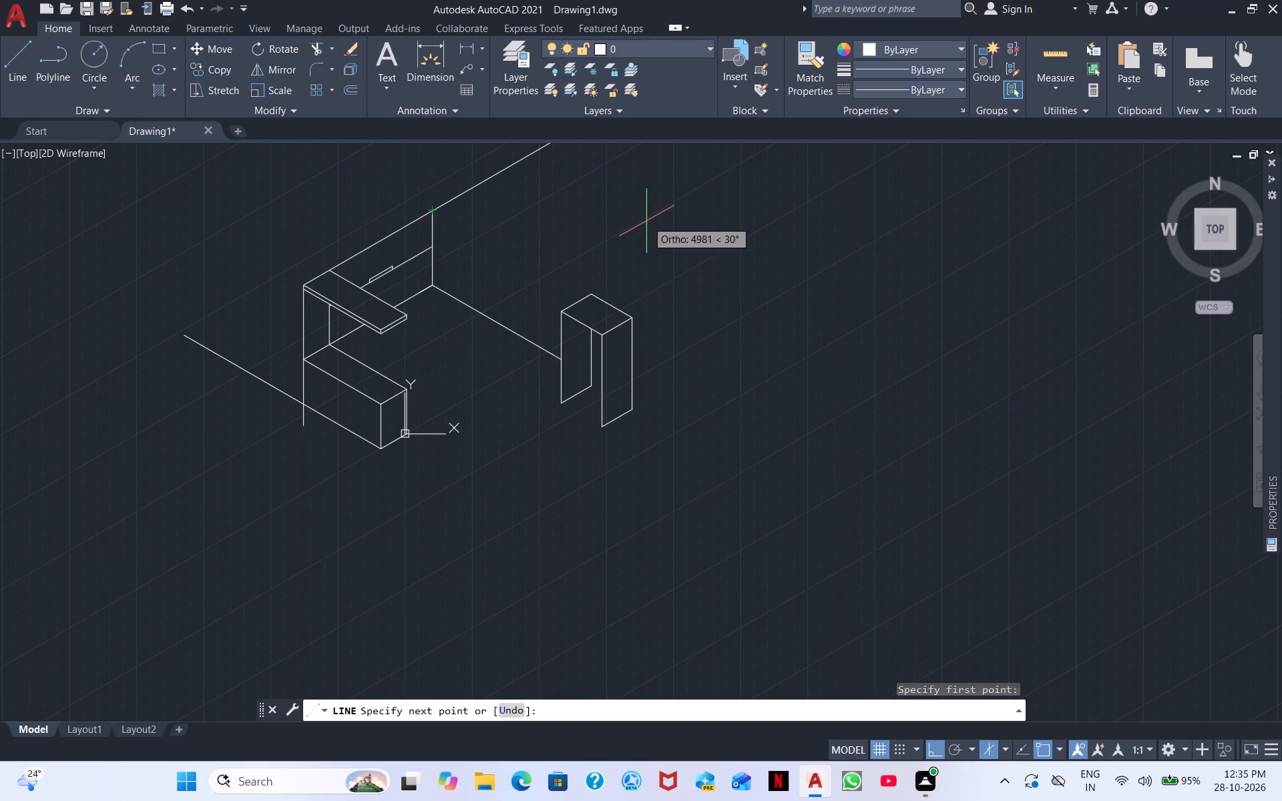
key("F5")
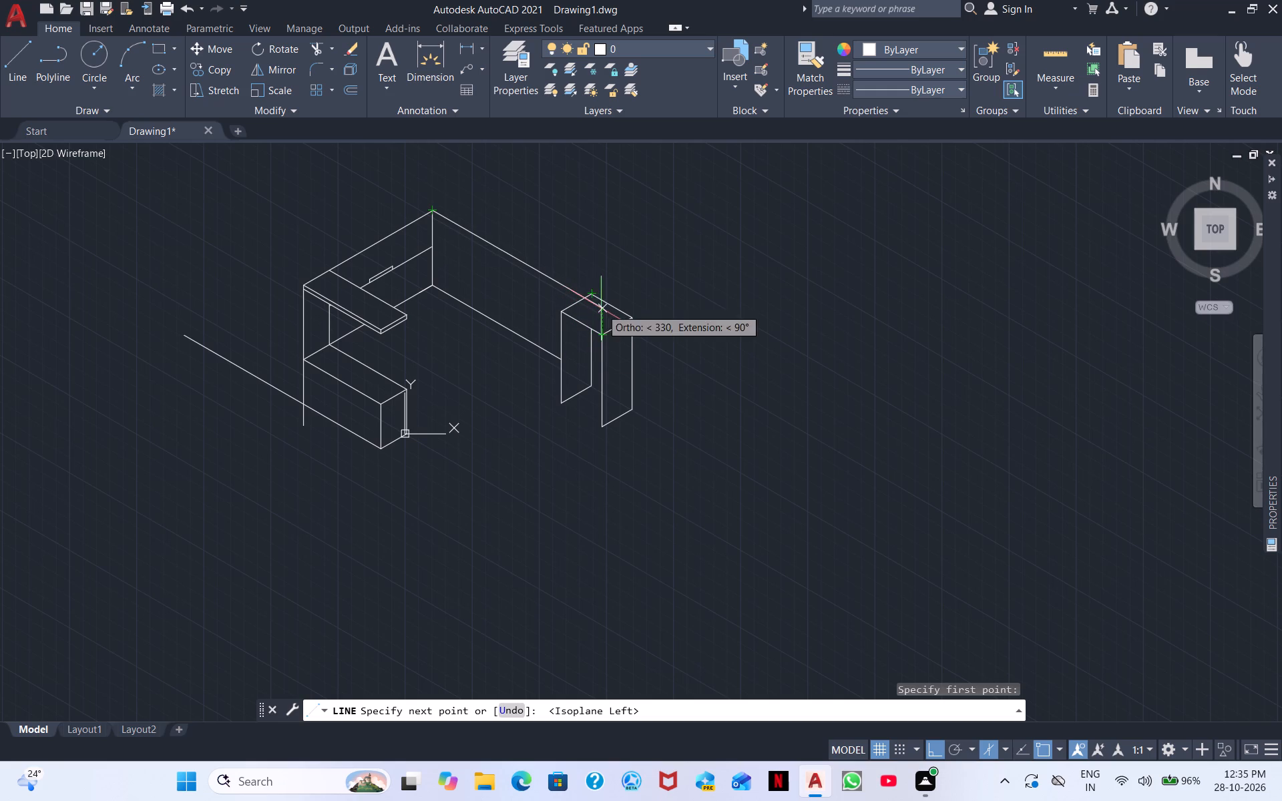
left_click(666, 360)
right_click(737, 350)
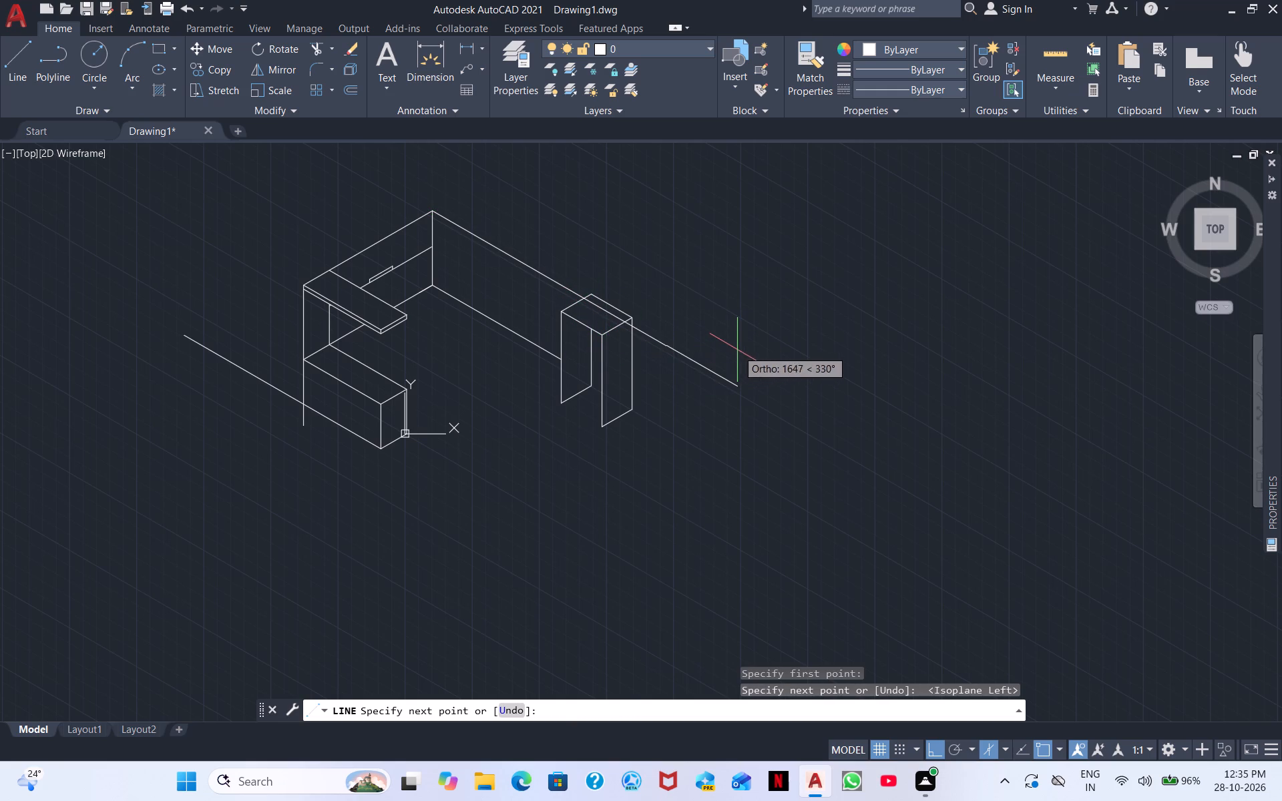
double_click(776, 354)
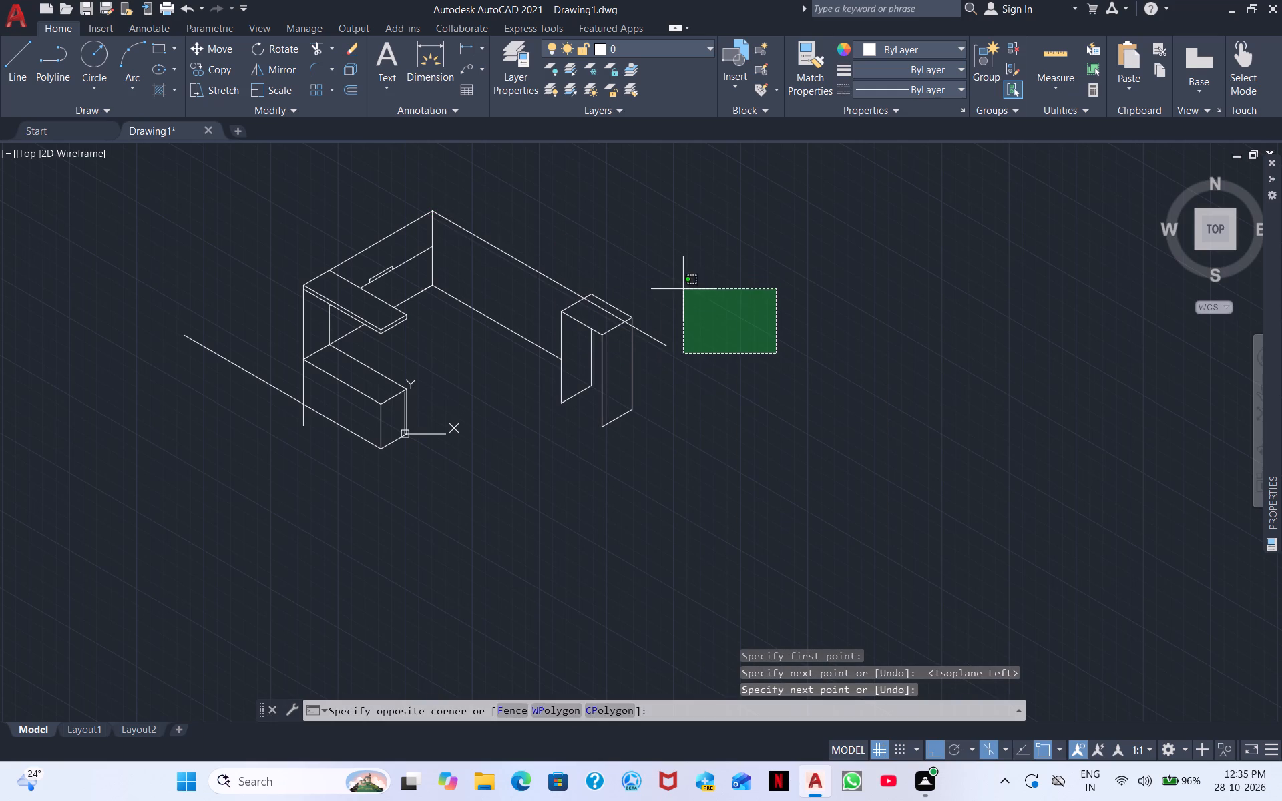
left_click(684, 289)
Trim the new 330° line where it crosses the end block's top and where it extends beyond the block.
left_click(314, 51)
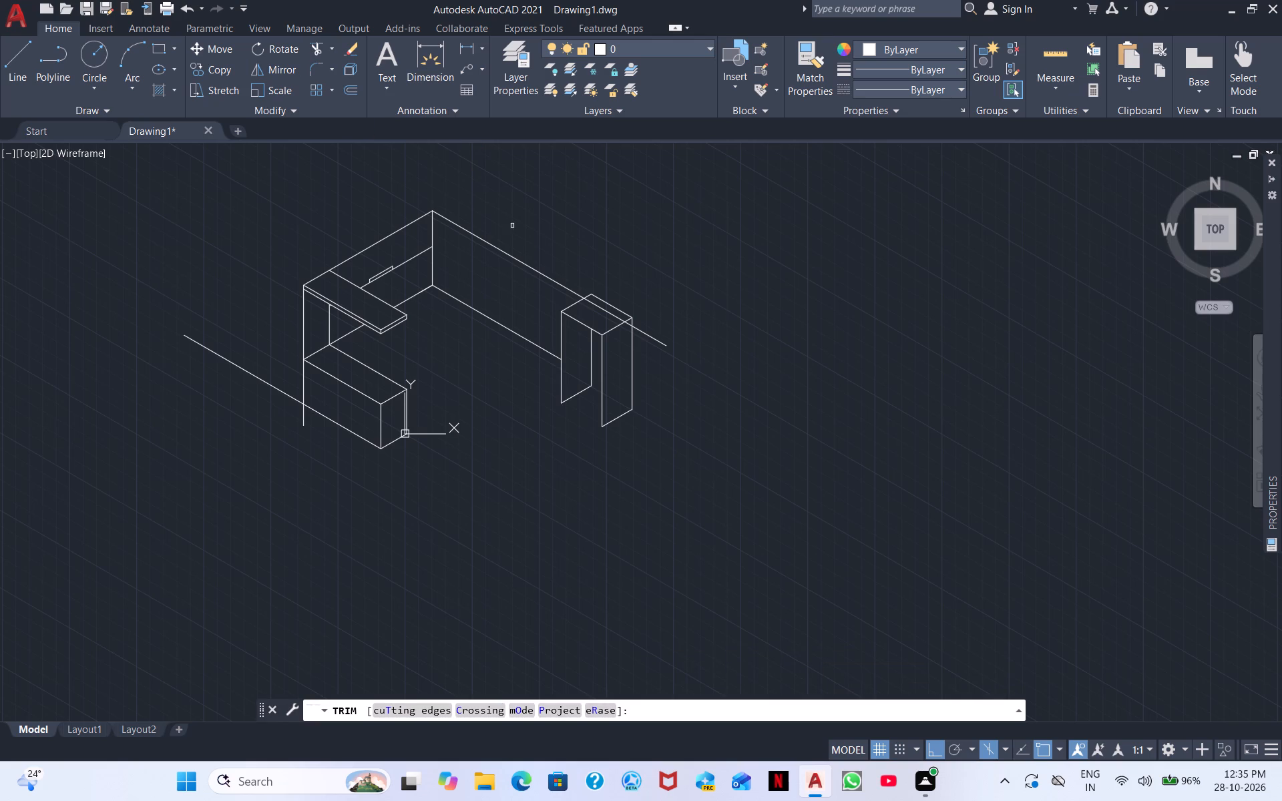
left_click(602, 312)
left_click(642, 332)
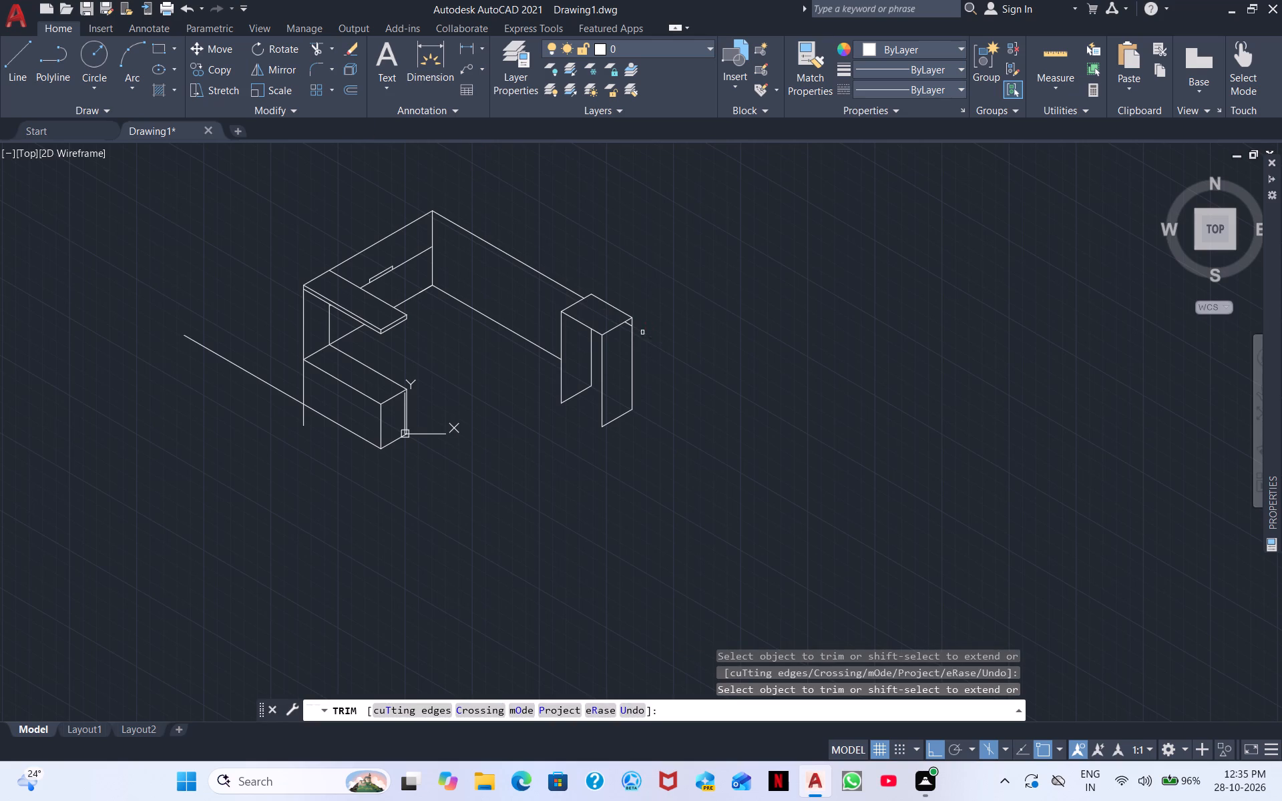
scroll(627, 334, "up", 3)
left_click(628, 294)
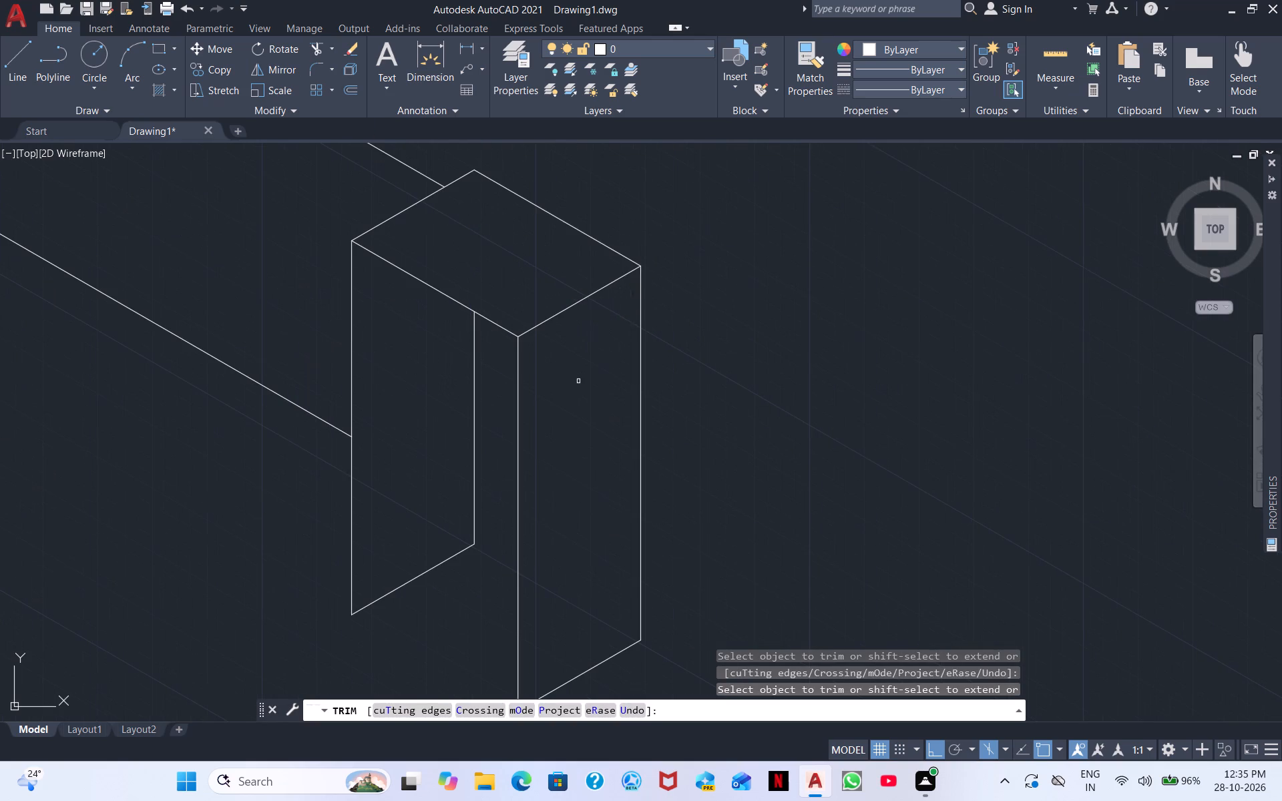
scroll(430, 386, "down", 1)
middle_click_drag(269, 261, 592, 345)
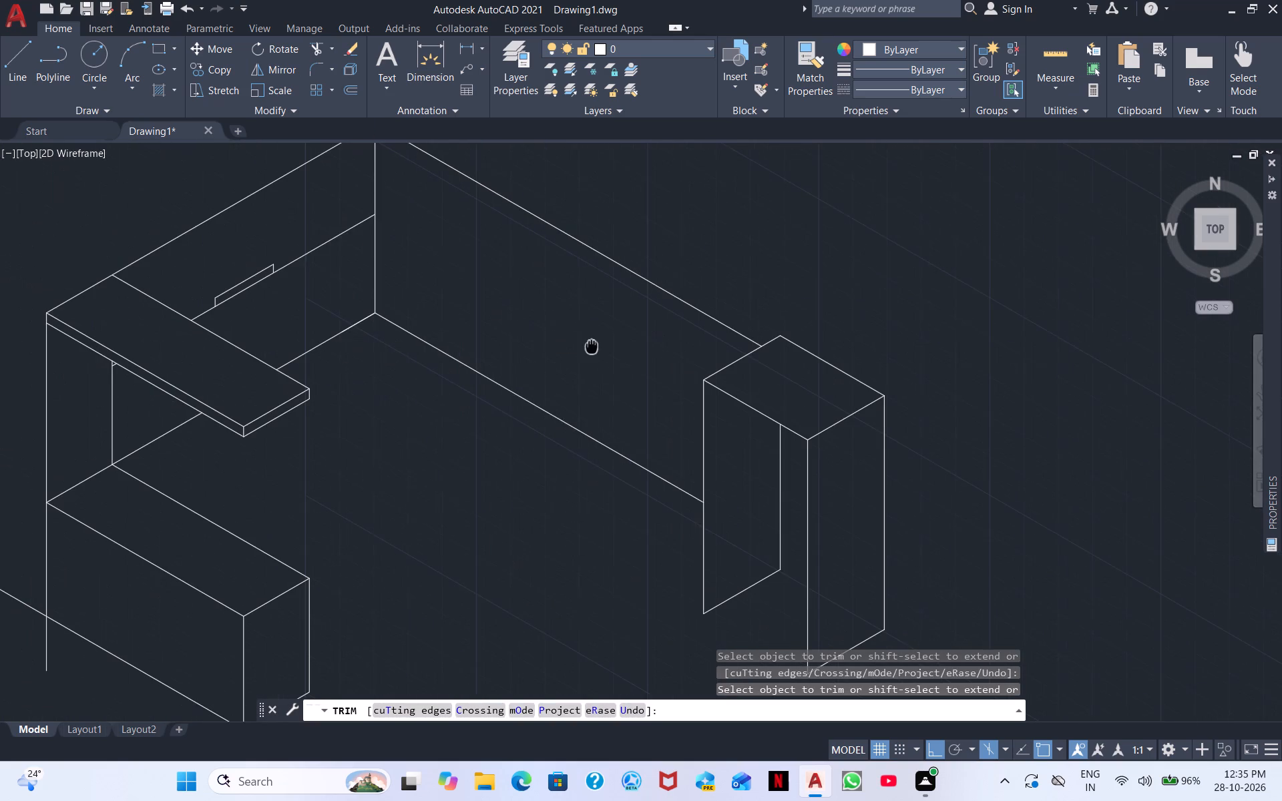
middle_click_drag(592, 345, 594, 345)
right_click(405, 445)
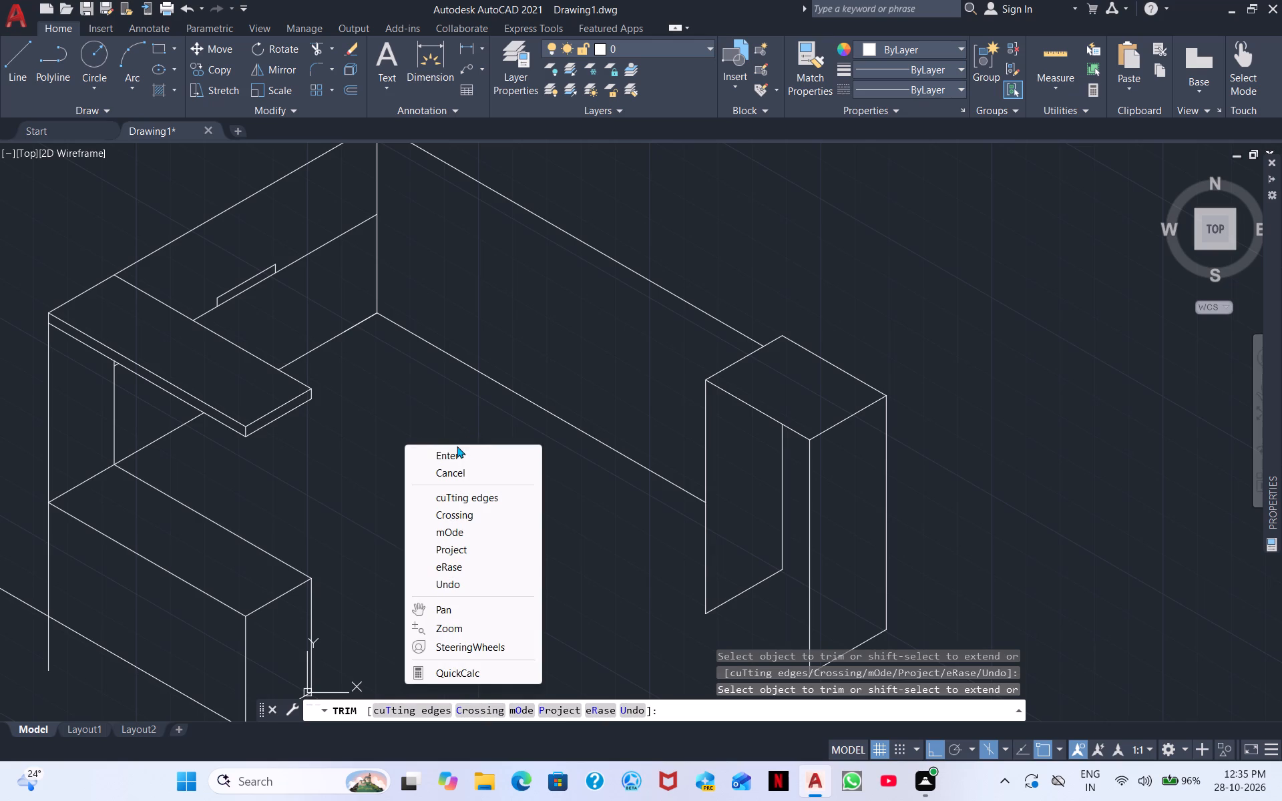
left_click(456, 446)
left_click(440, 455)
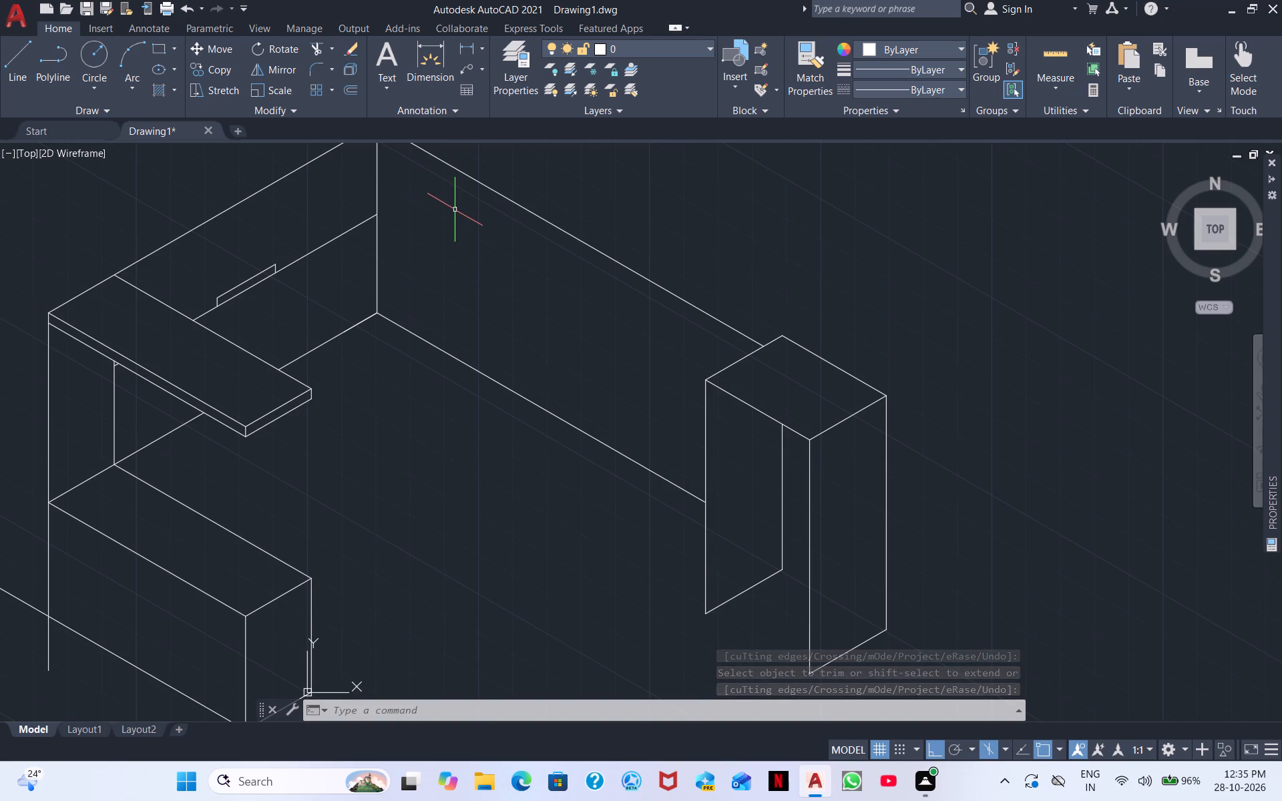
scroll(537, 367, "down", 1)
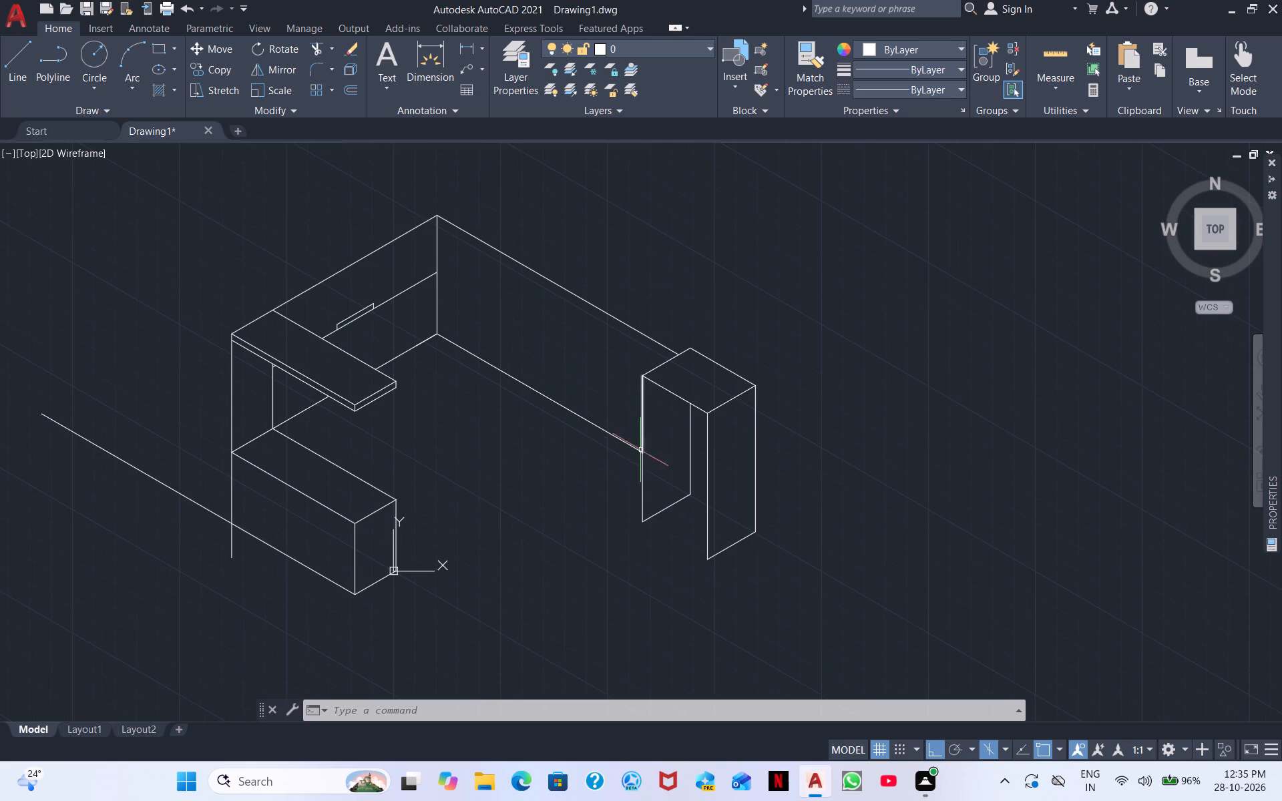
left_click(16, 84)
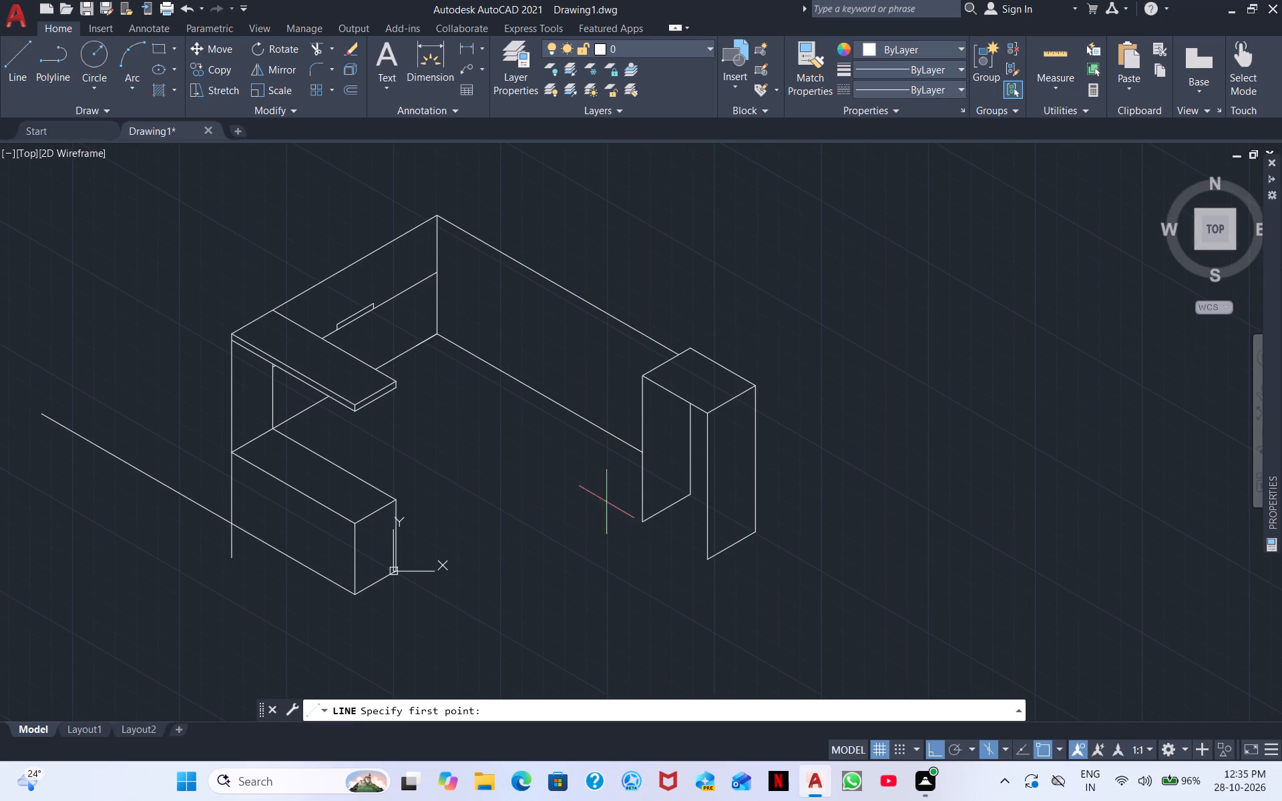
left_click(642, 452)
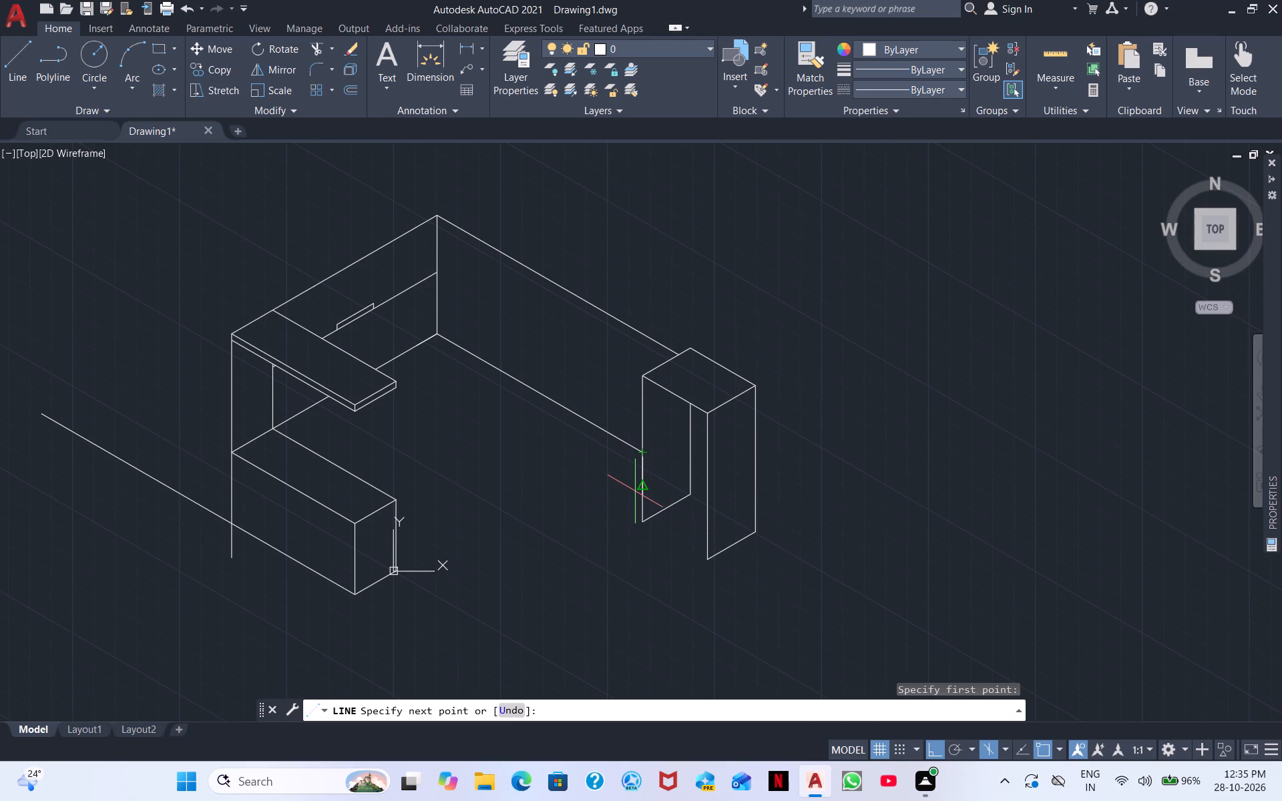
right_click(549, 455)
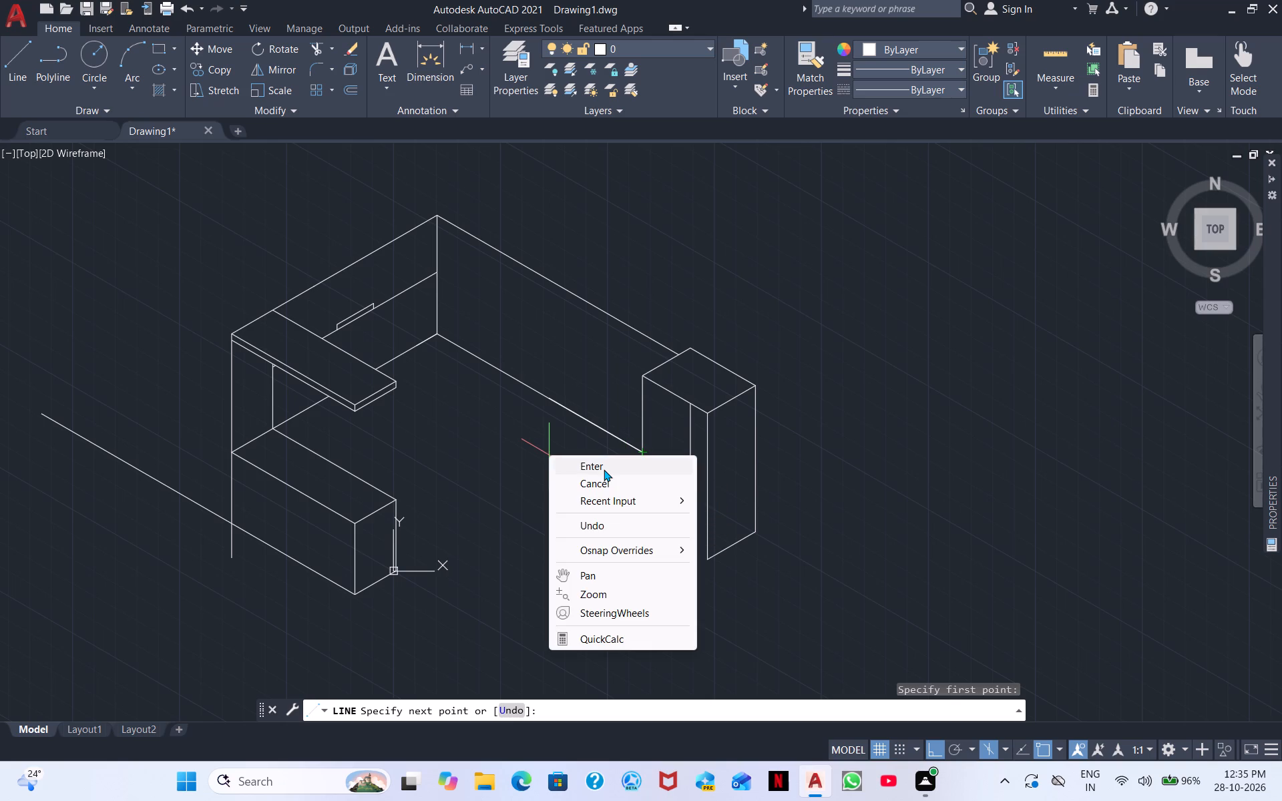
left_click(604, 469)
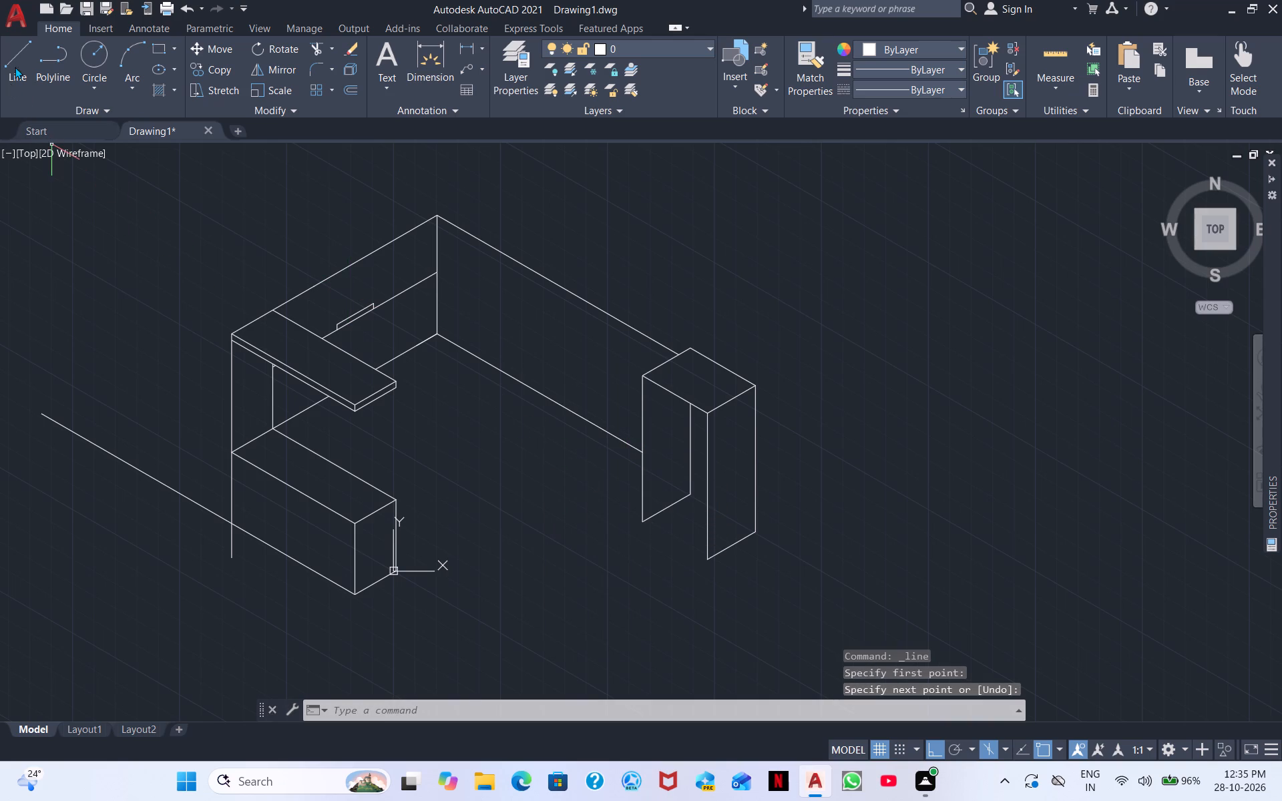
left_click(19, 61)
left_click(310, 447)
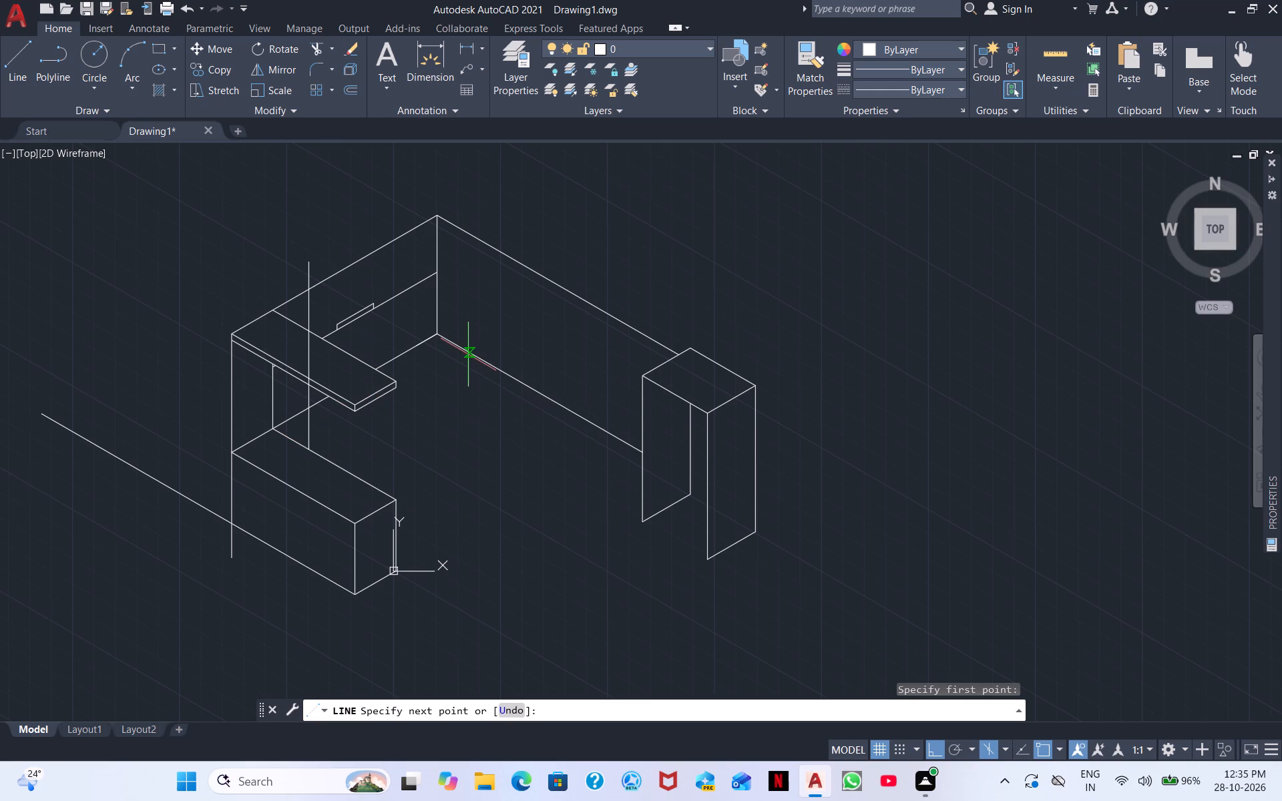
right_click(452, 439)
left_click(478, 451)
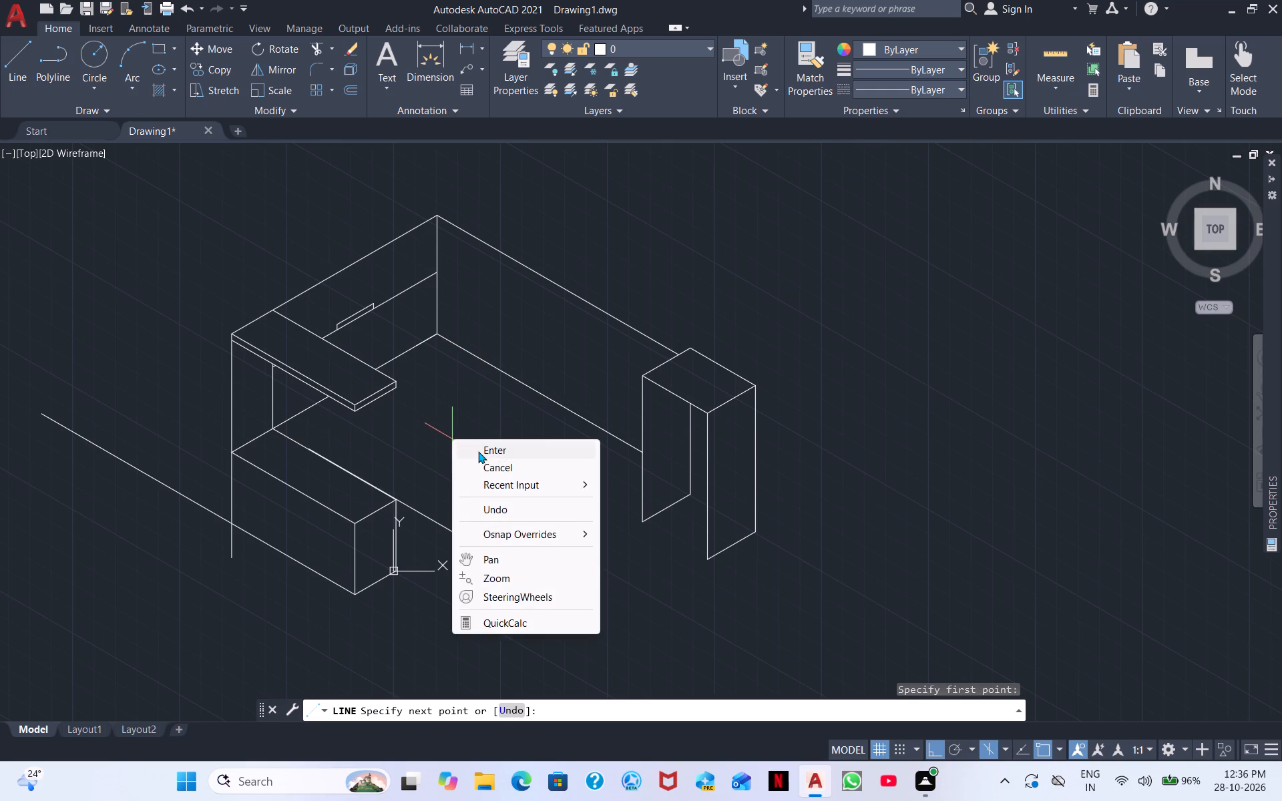
Draw a line from the end block's inner lower corner, parallel to the side wall's bottom edge, back past the upper top's edge.
left_click(22, 65)
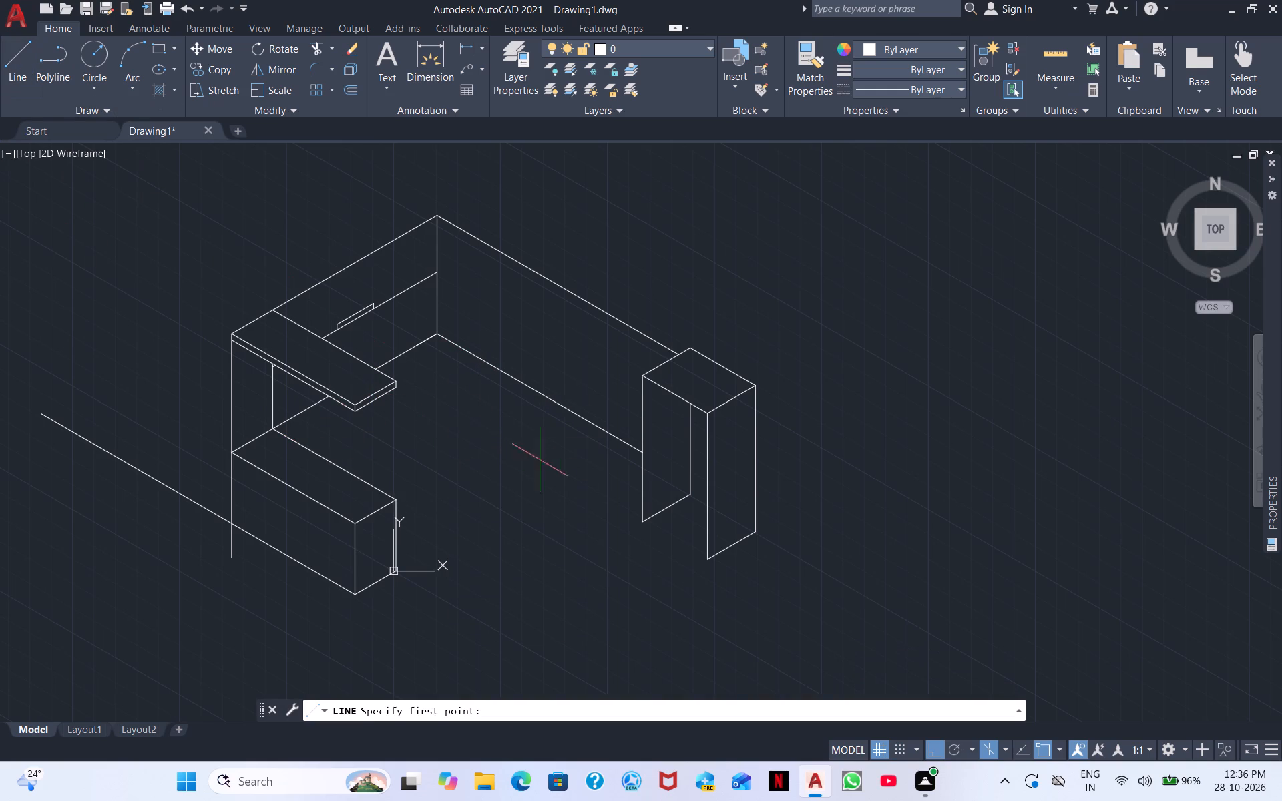
left_click(646, 521)
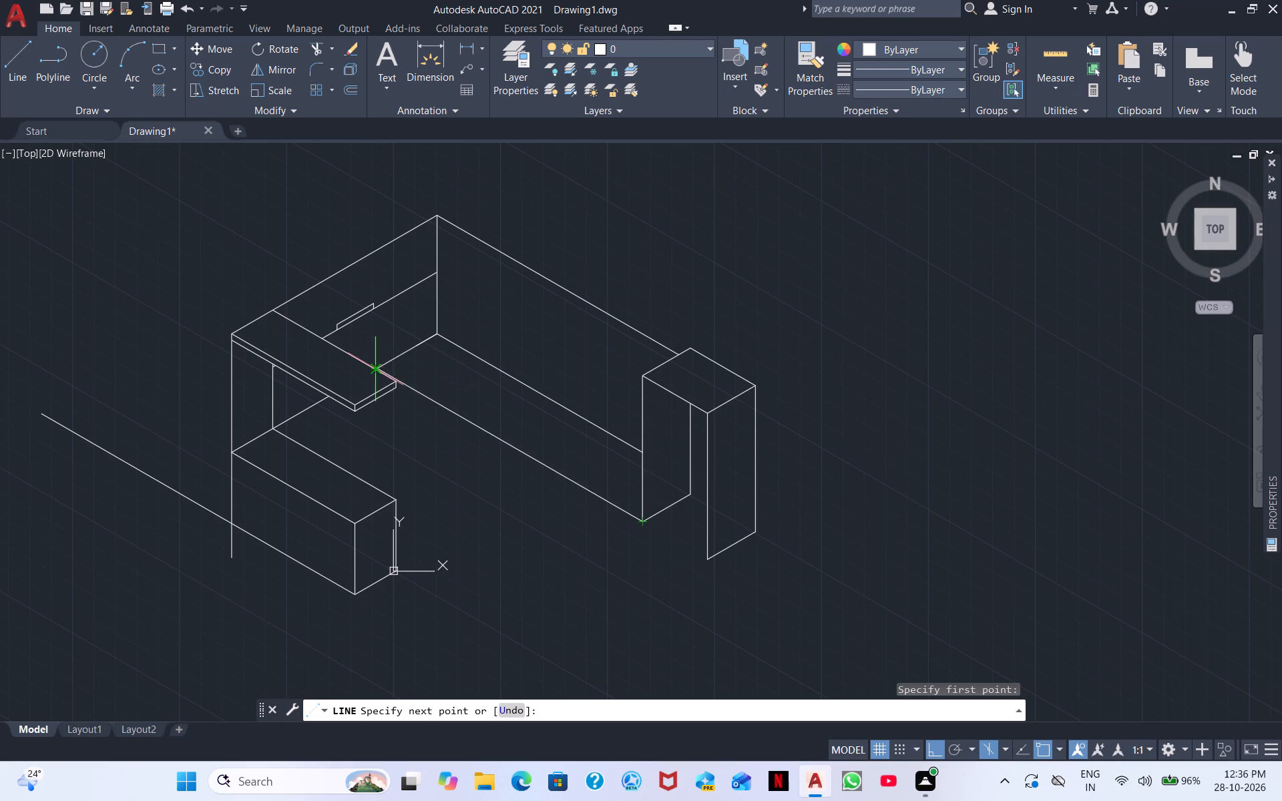
scroll(379, 368, "up", 5)
left_click(294, 327)
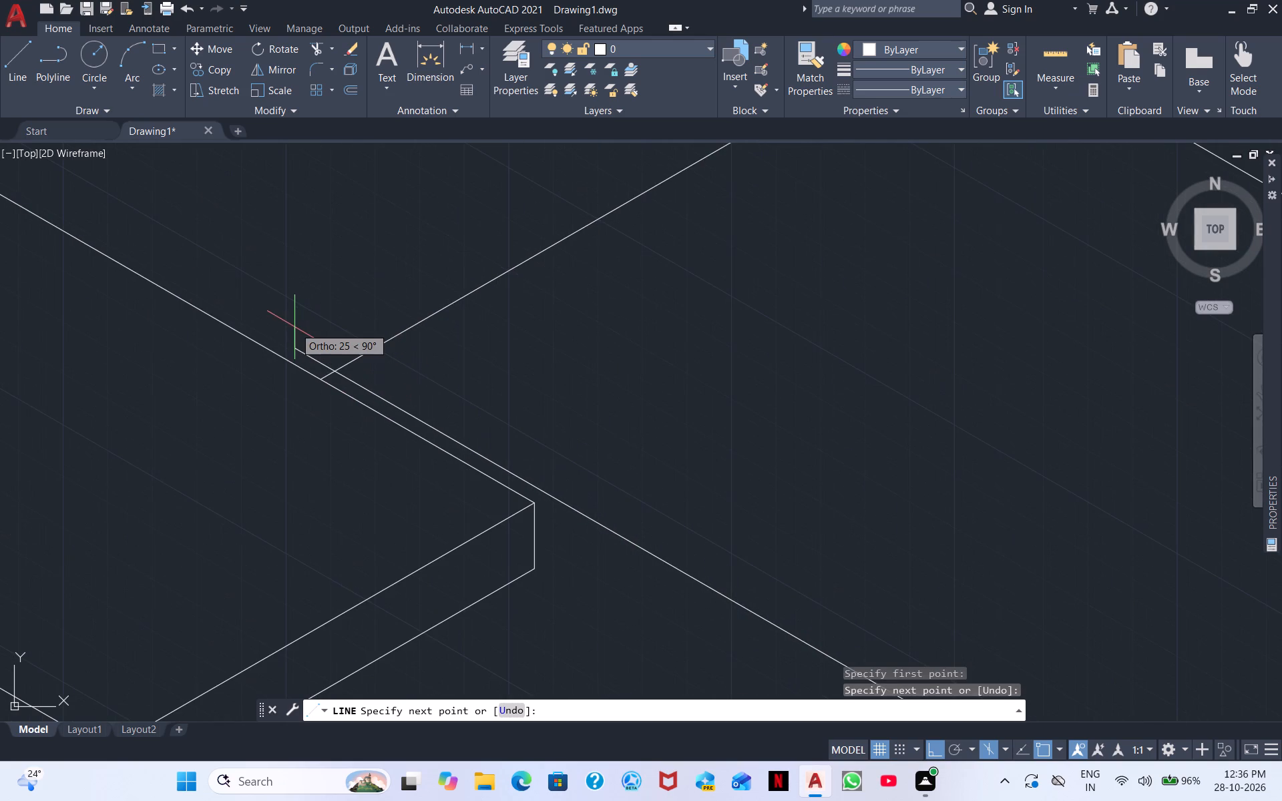
right_click(323, 318)
left_click(367, 332)
Draw a vertical line down from the lower corner where the back panel meets the side wall, crossing the new parallel line.
scroll(534, 326, "down", 3)
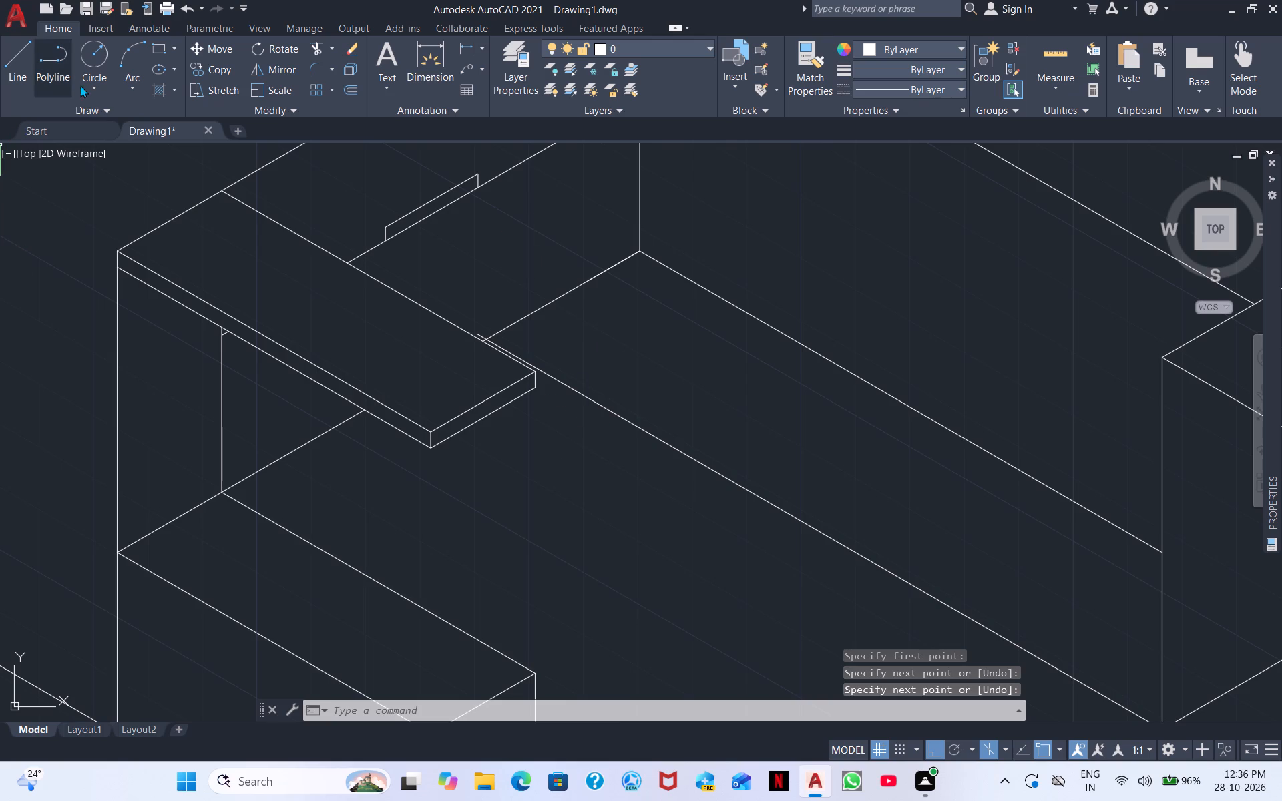
left_click(13, 64)
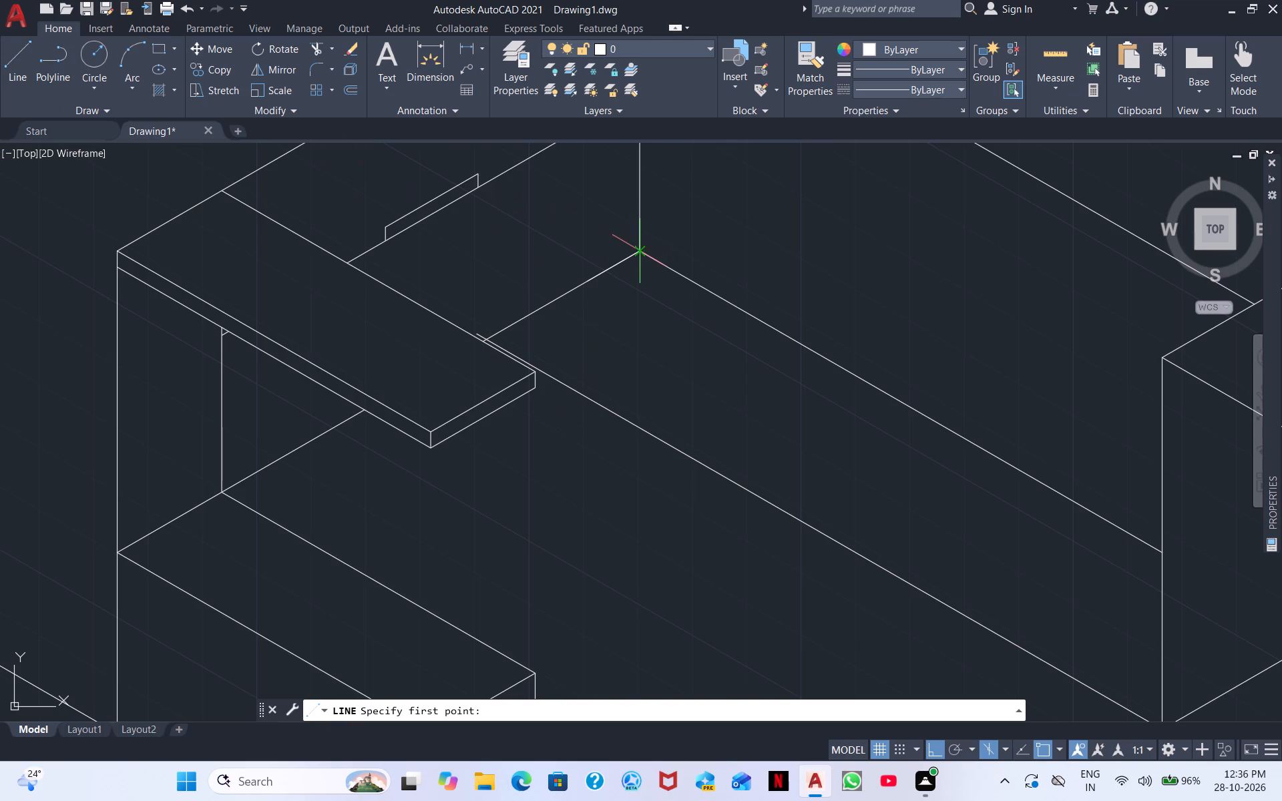
left_click(641, 246)
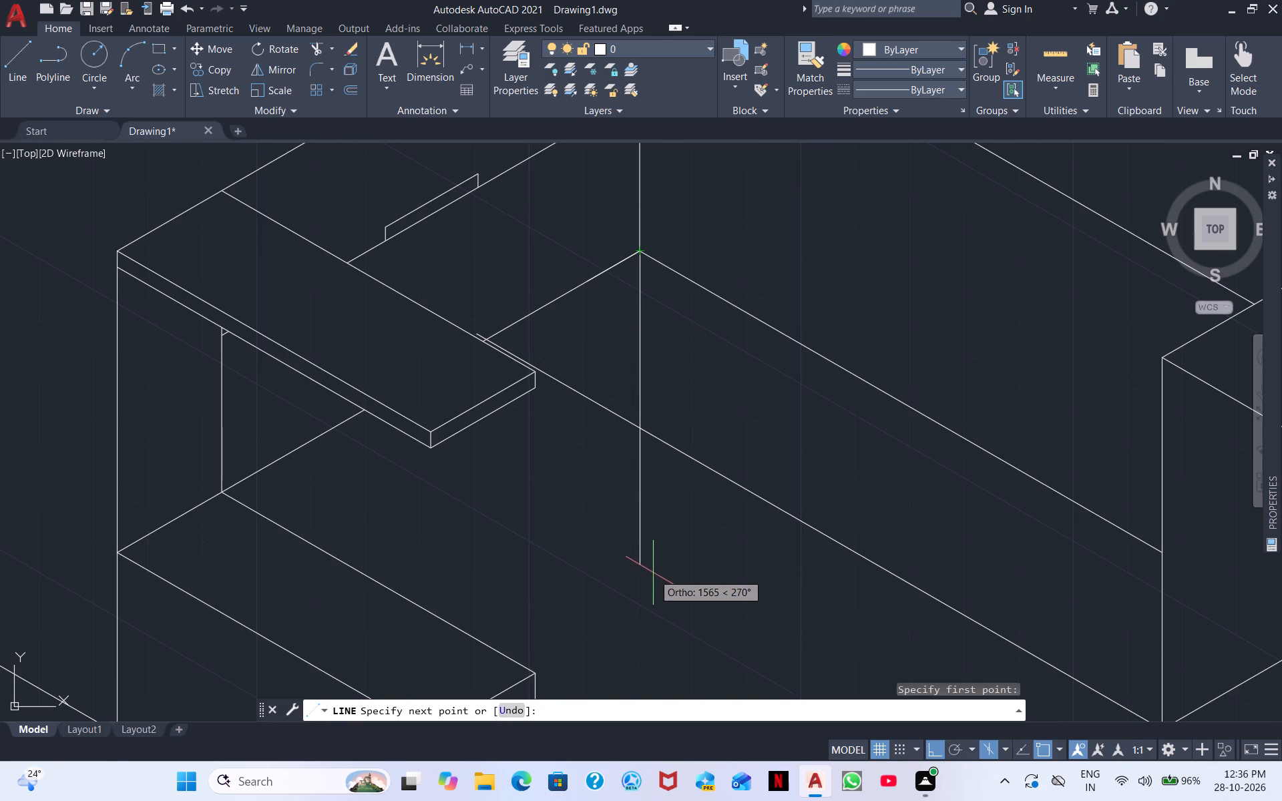
left_click(646, 535)
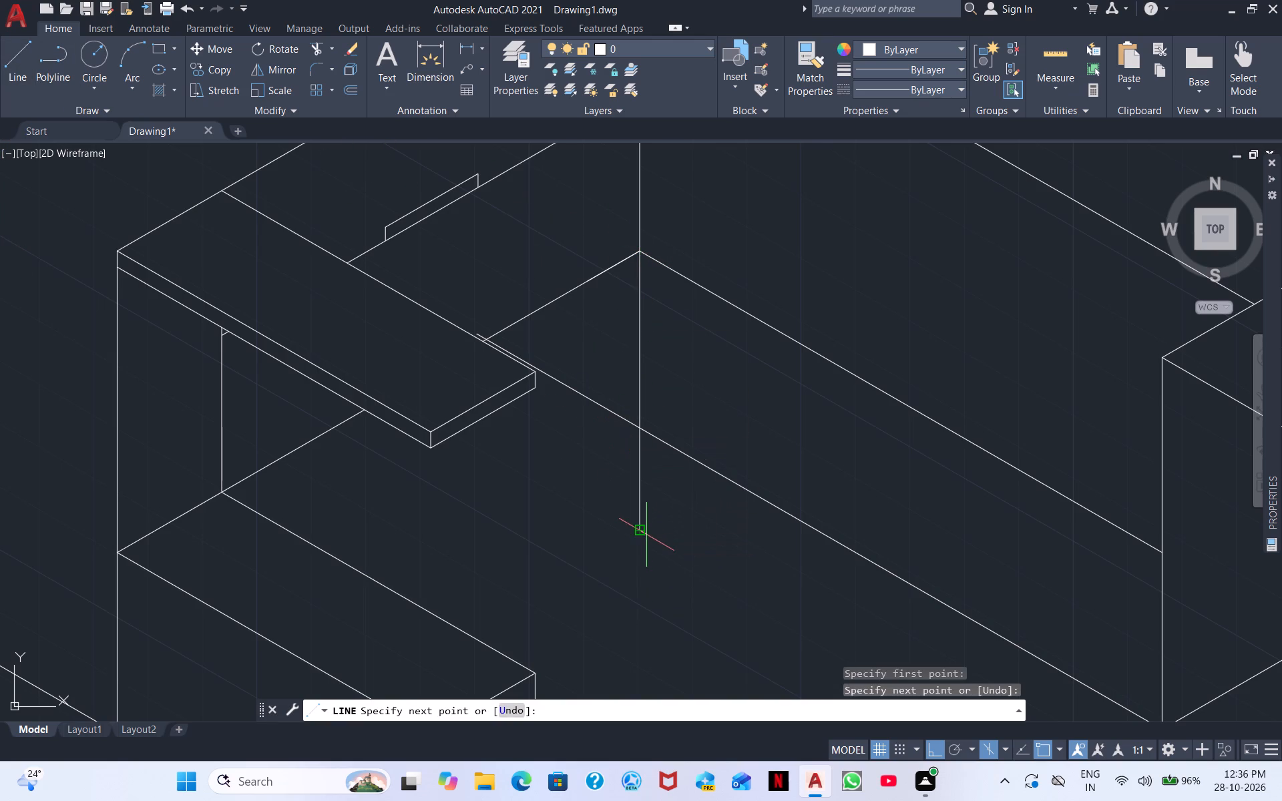
right_click(666, 526)
left_click(722, 537)
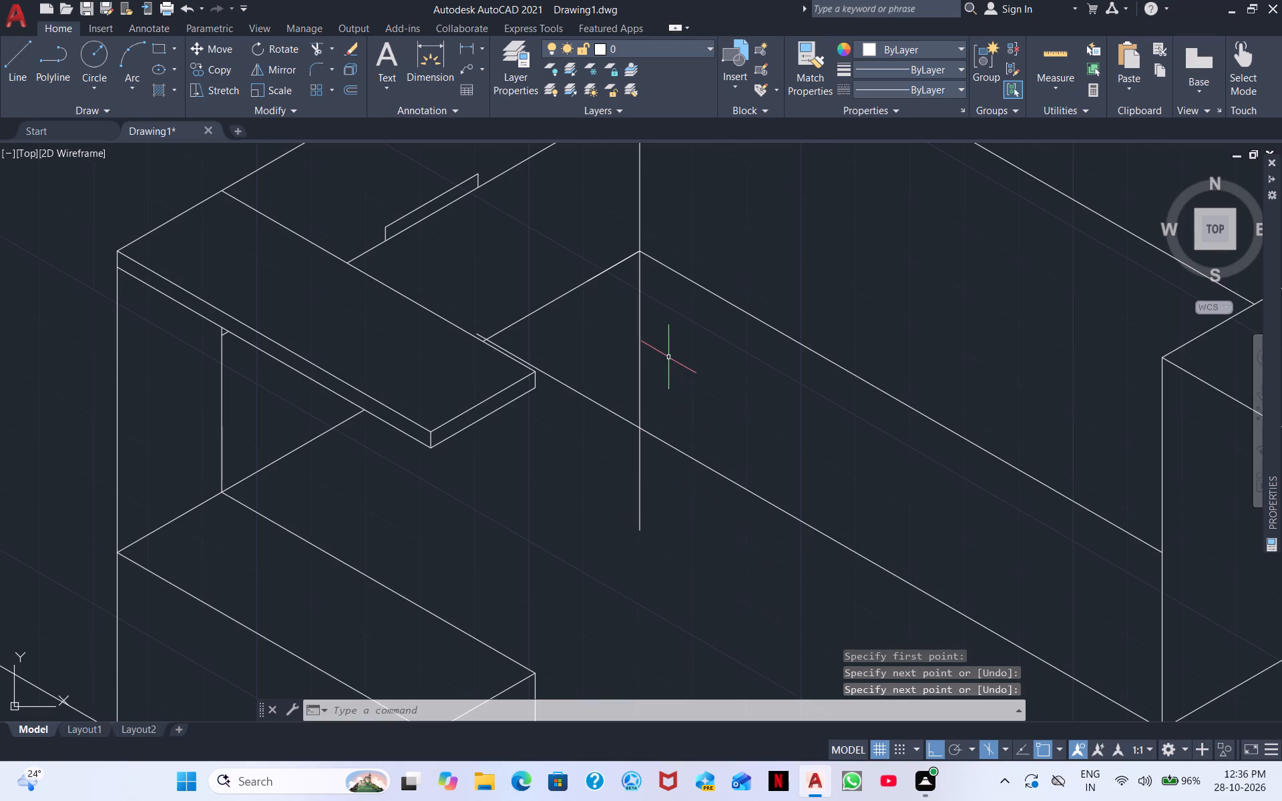
Trim the parallel line and the vertical beyond their crossing, and remove the leftover piece over the upper top.
left_click(320, 45)
left_click_drag(591, 384, 585, 424)
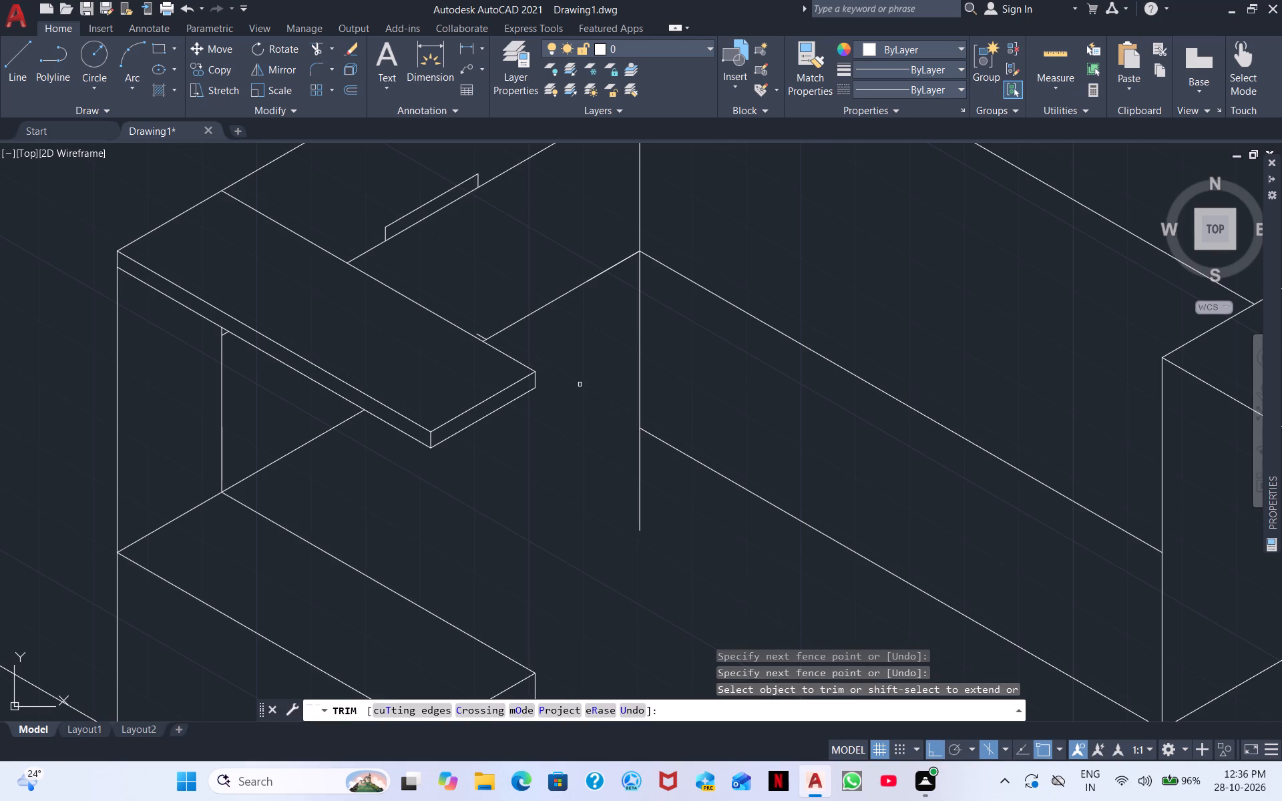
scroll(445, 330, "up", 3)
left_click(582, 355)
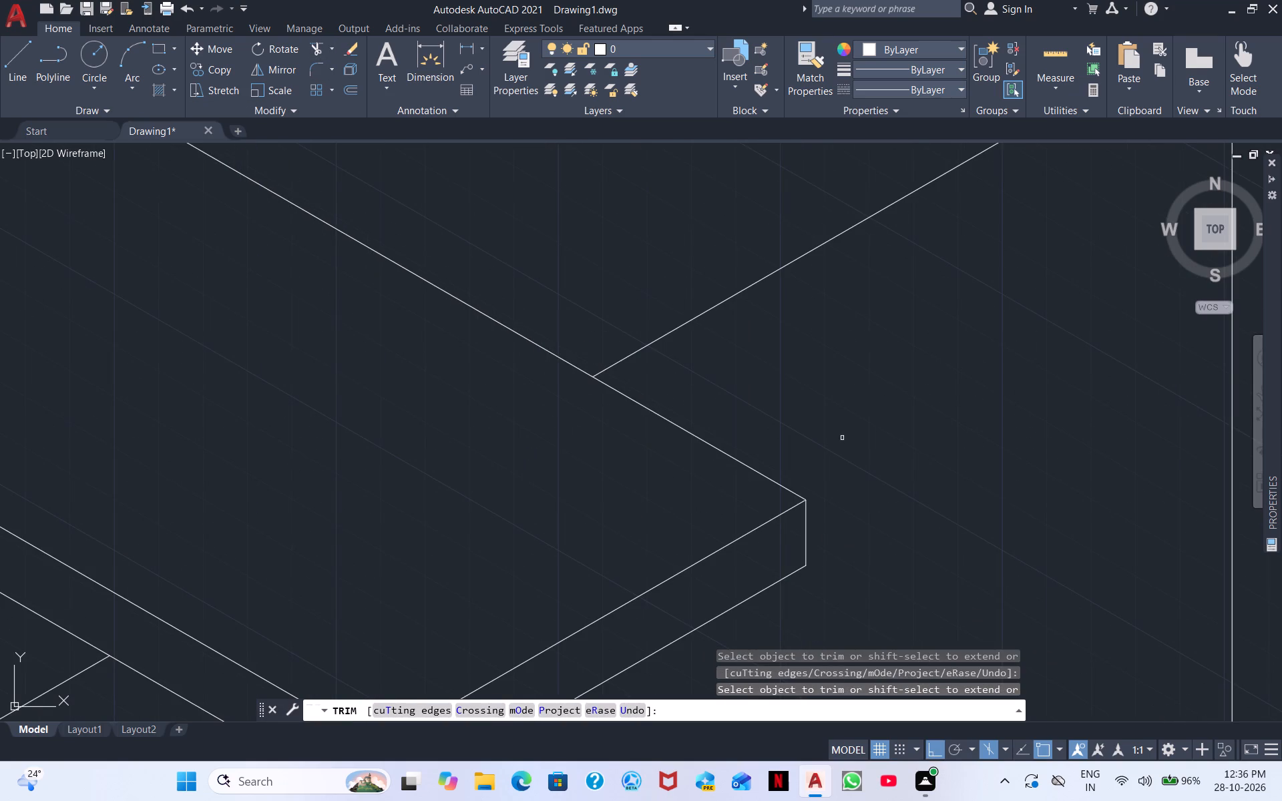
scroll(887, 473, "down", 2)
middle_click_drag(953, 531, 811, 318)
left_click_drag(885, 452, 839, 466)
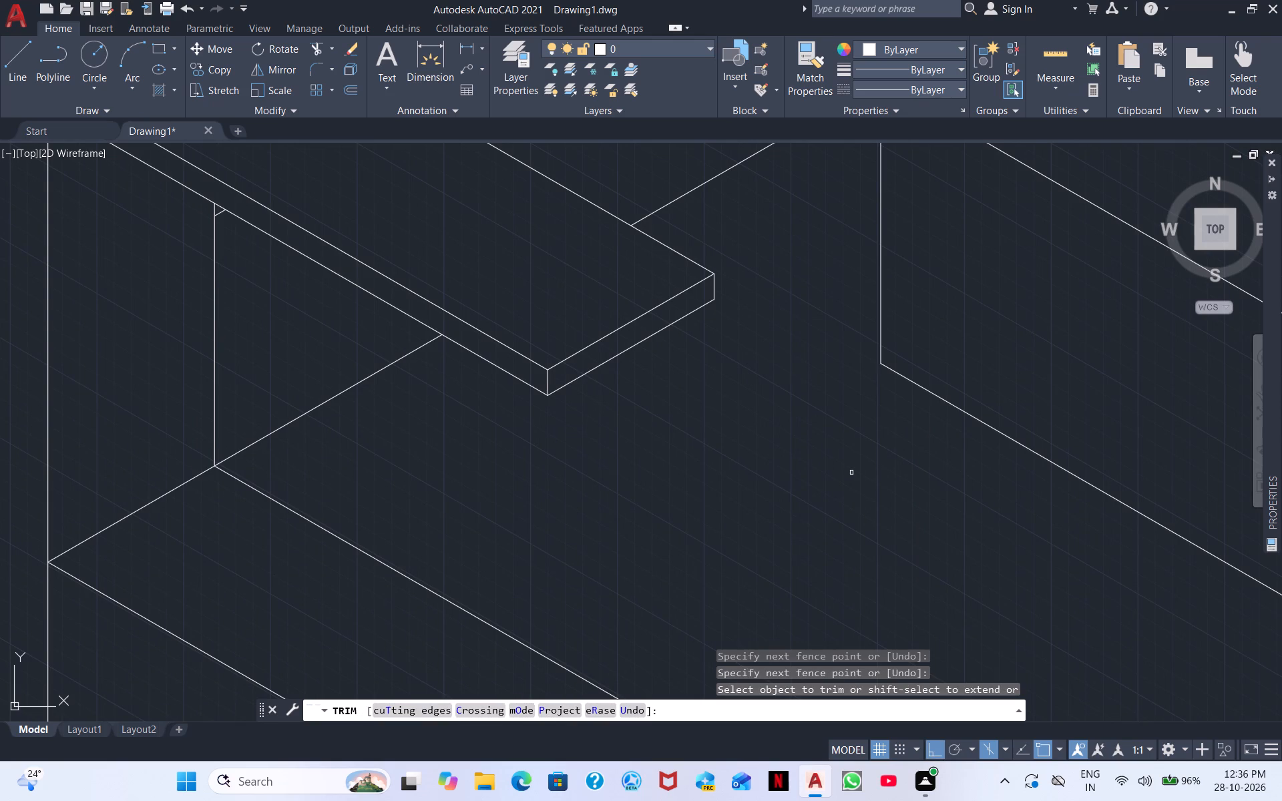
Switch to the top isoplane and draw a 210° line about 2561 long from the new lower rear corner across the box.
middle_click_drag(853, 471, 698, 304)
scroll(698, 304, "down", 2)
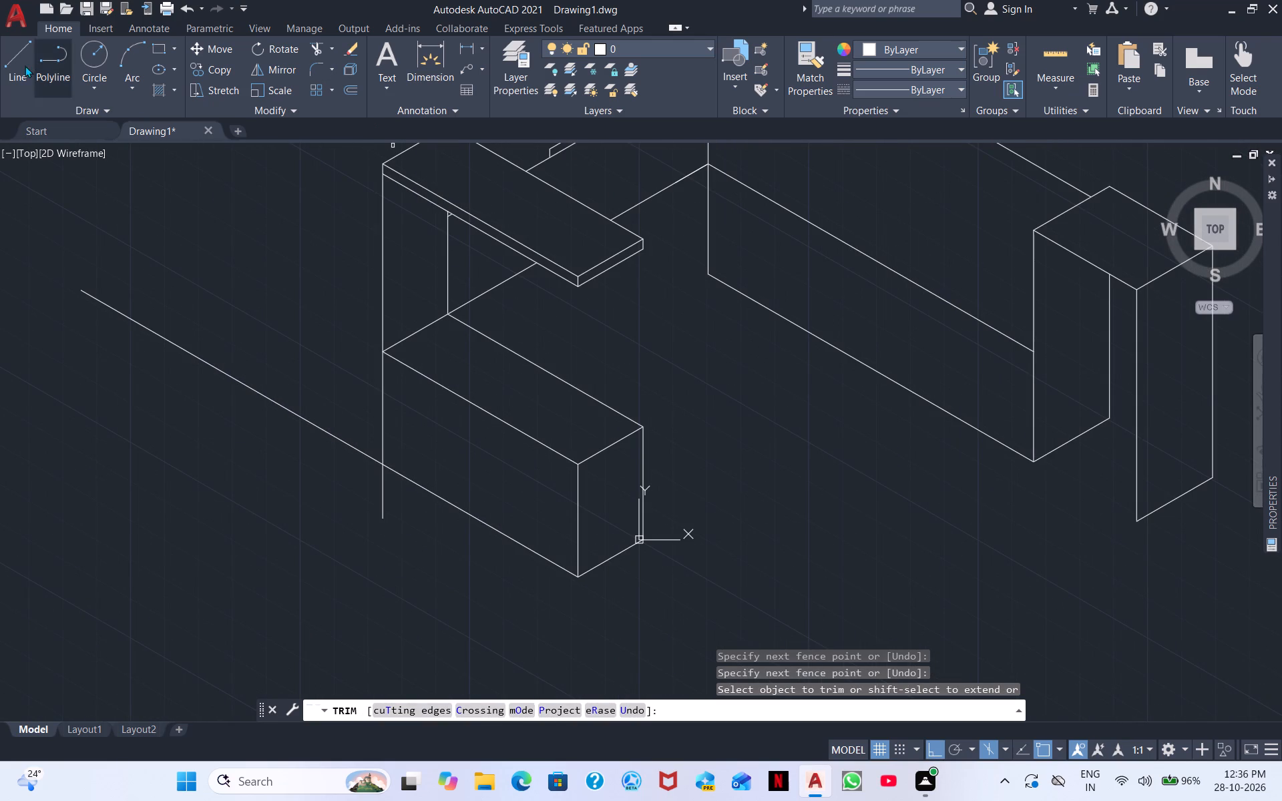
left_click(7, 59)
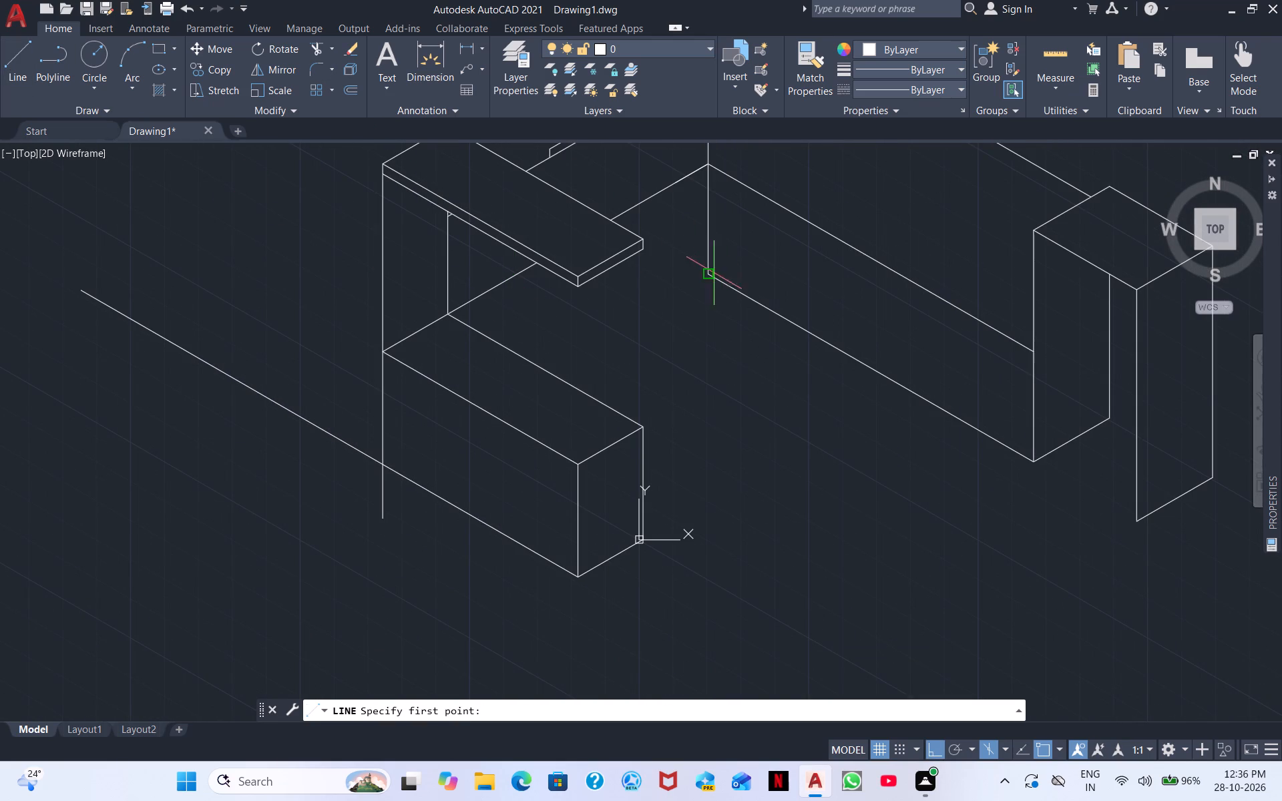
left_click(711, 274)
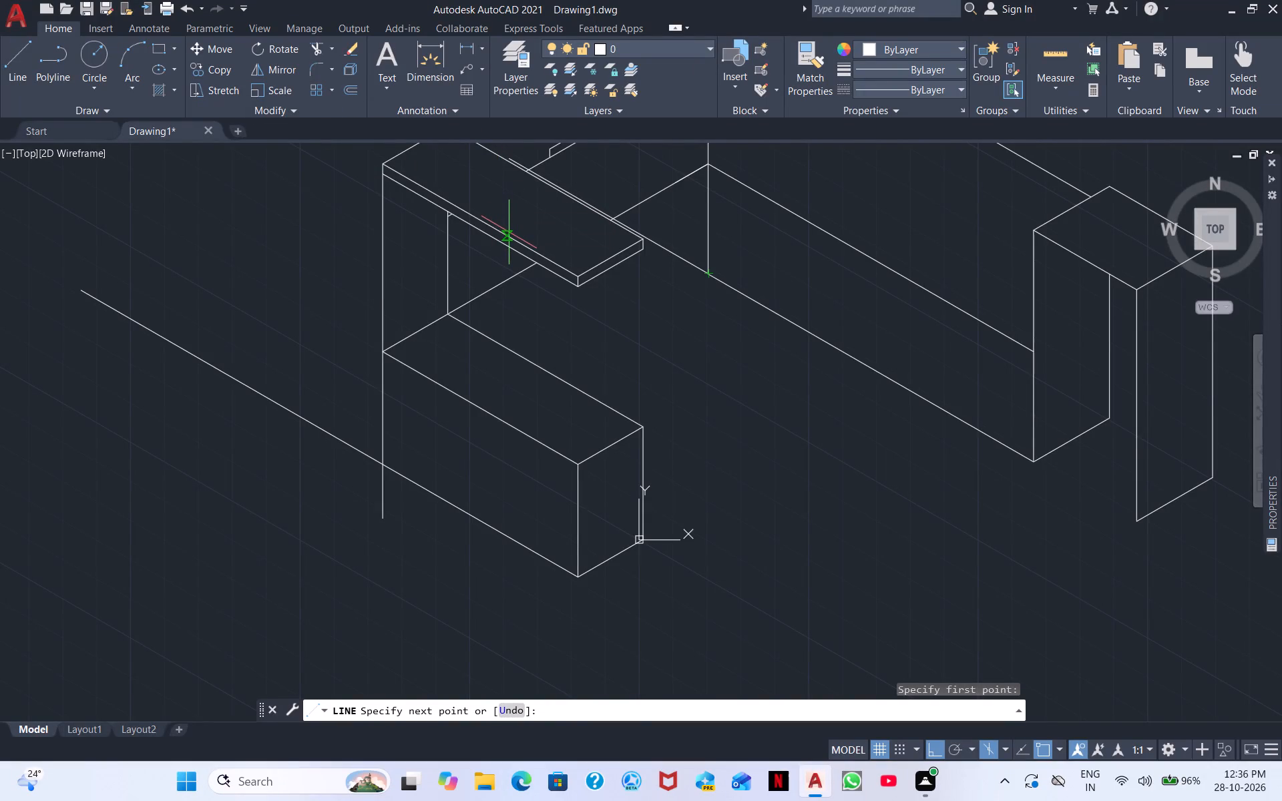
key("F5")
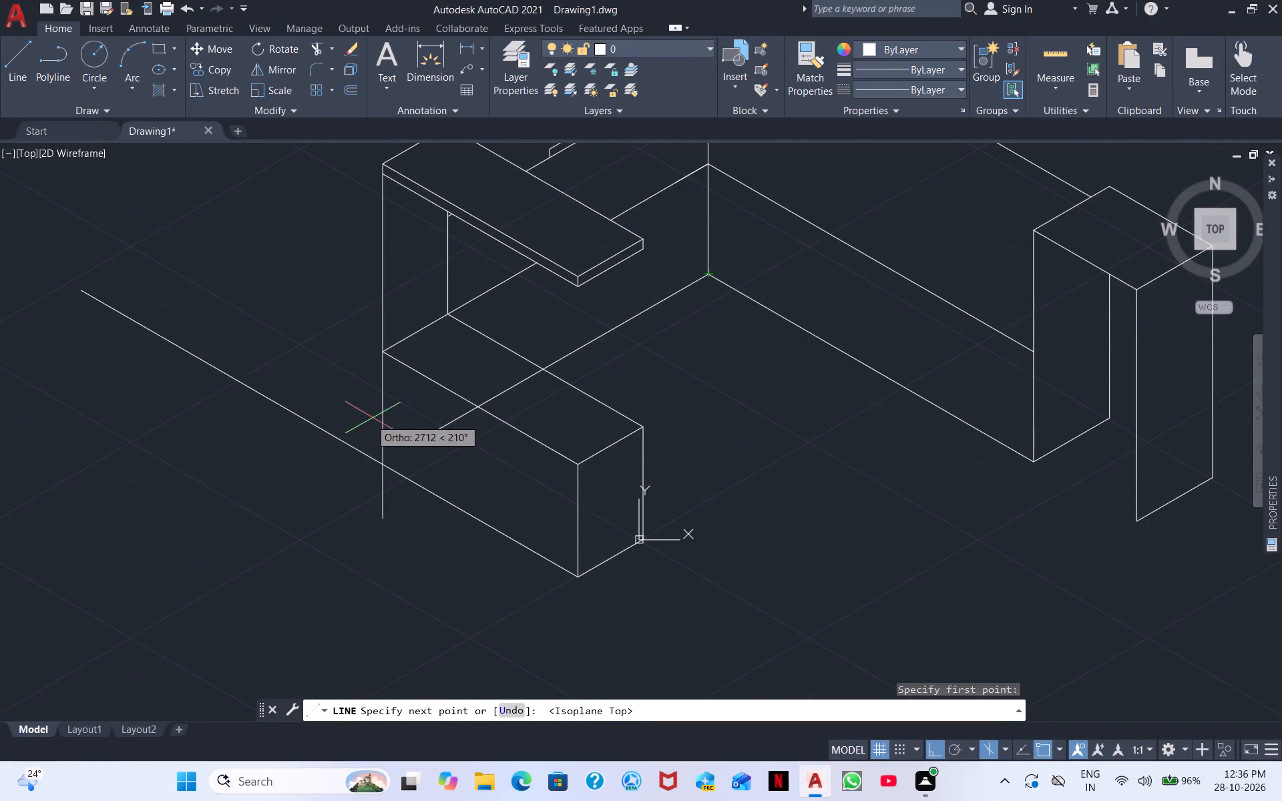
left_click(412, 423)
right_click(443, 416)
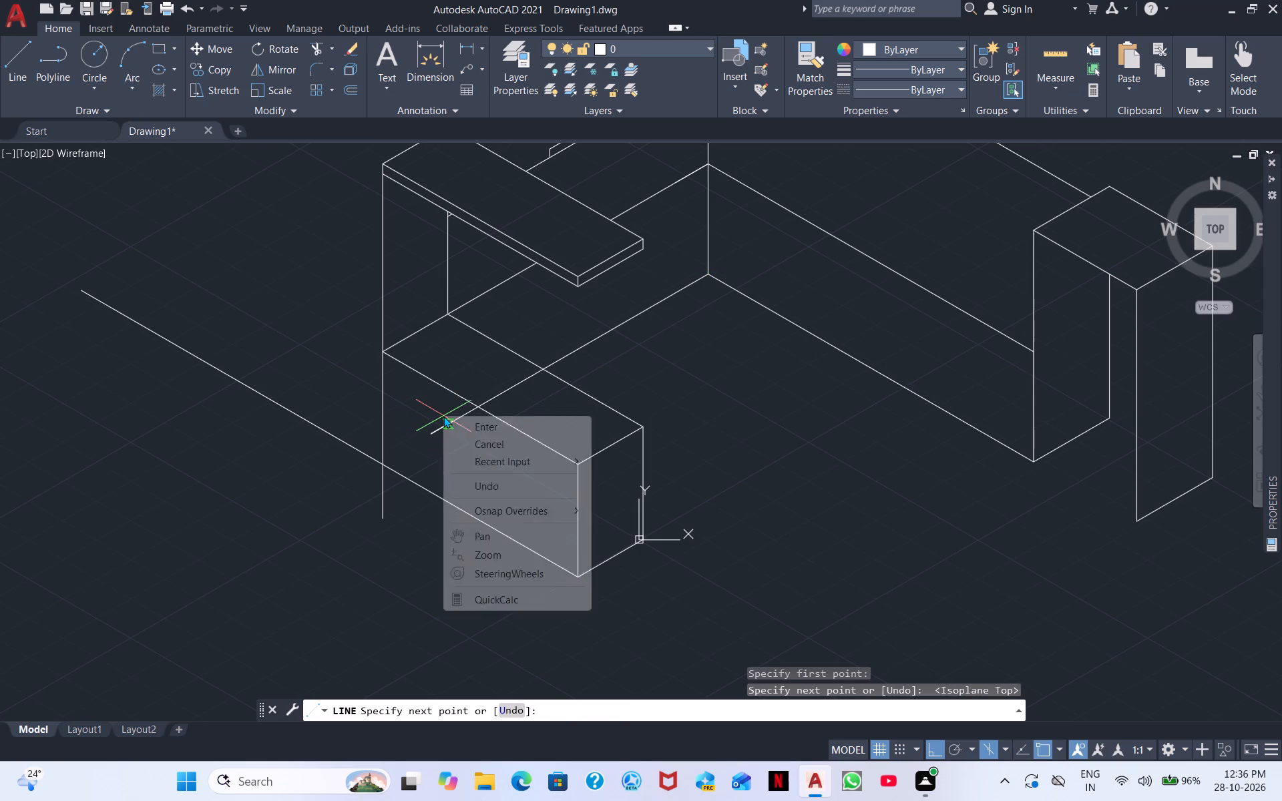
left_click(504, 424)
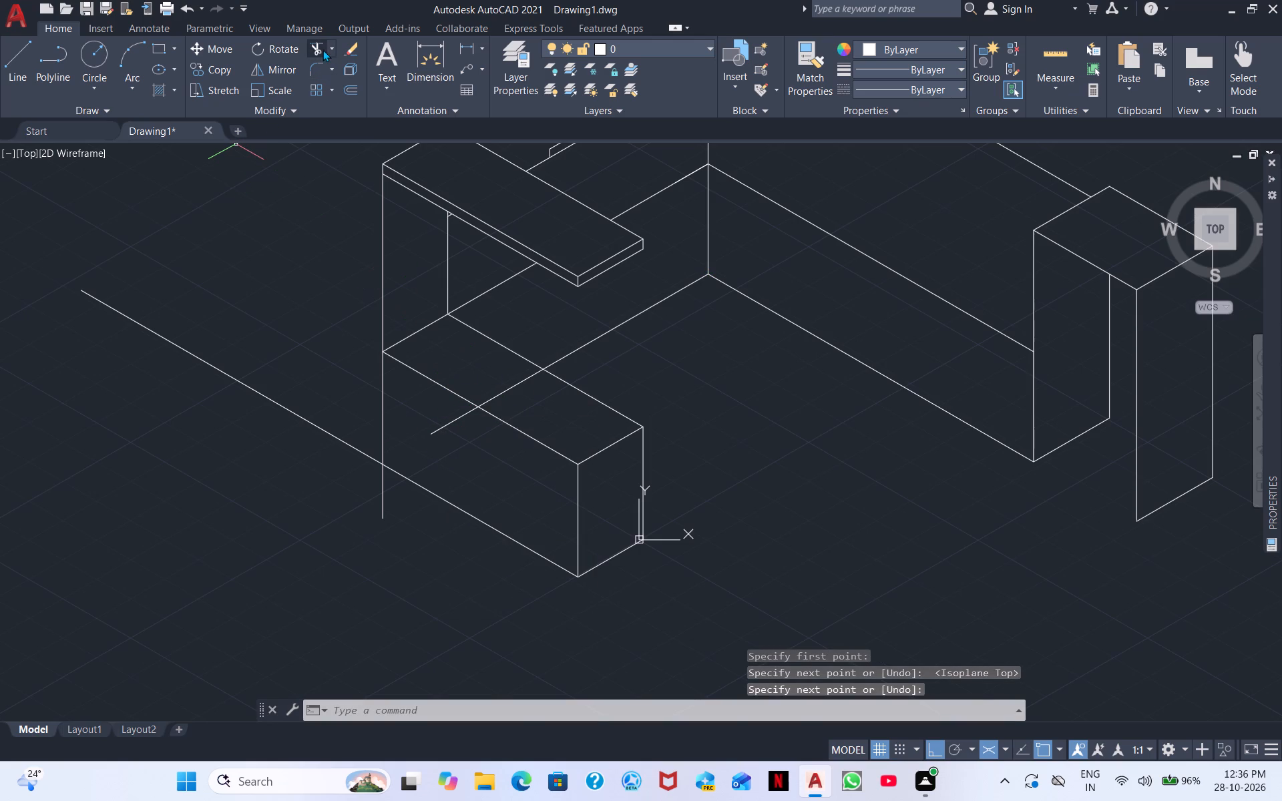
Trim the 210° line across the box's top and front, plus the overhangs of the box's bottom edge and outer vertical.
left_click(323, 44)
left_click_drag(433, 429, 452, 441)
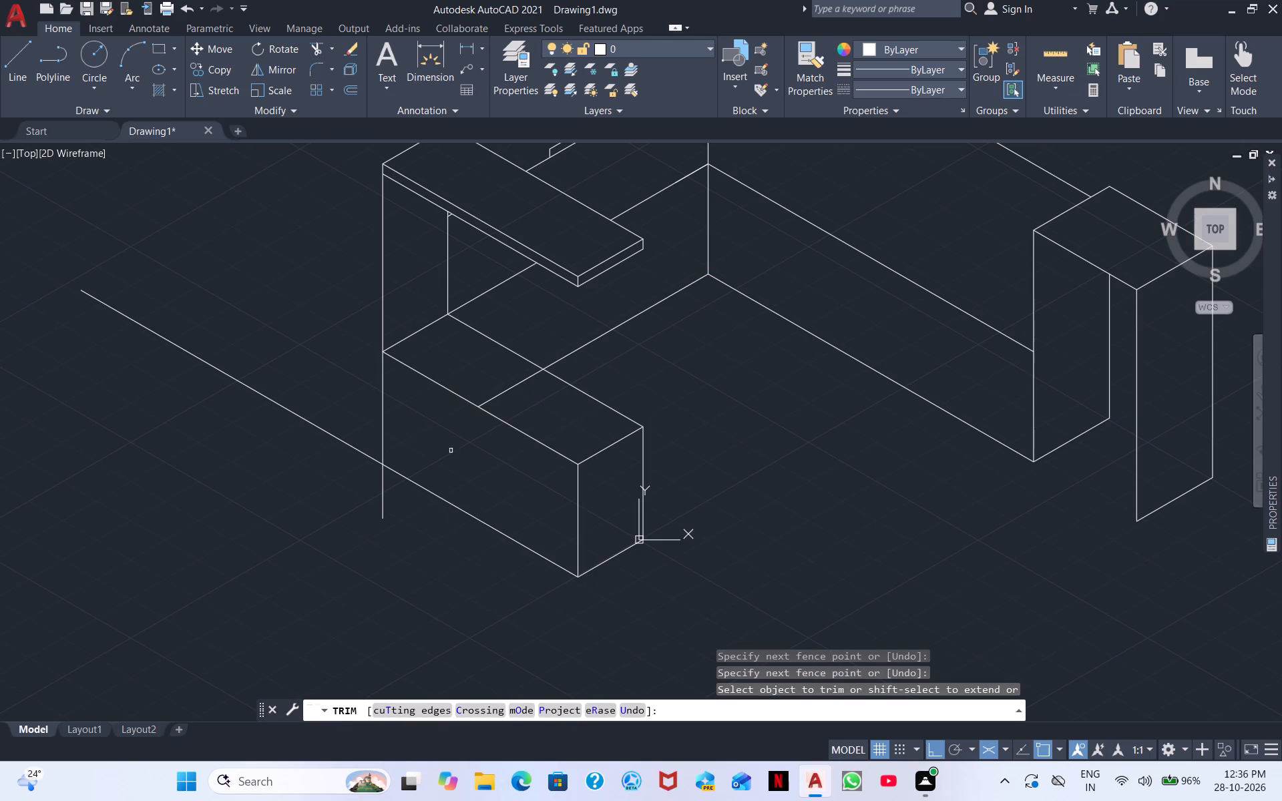
left_click_drag(347, 434, 329, 474)
left_click_drag(375, 486, 396, 507)
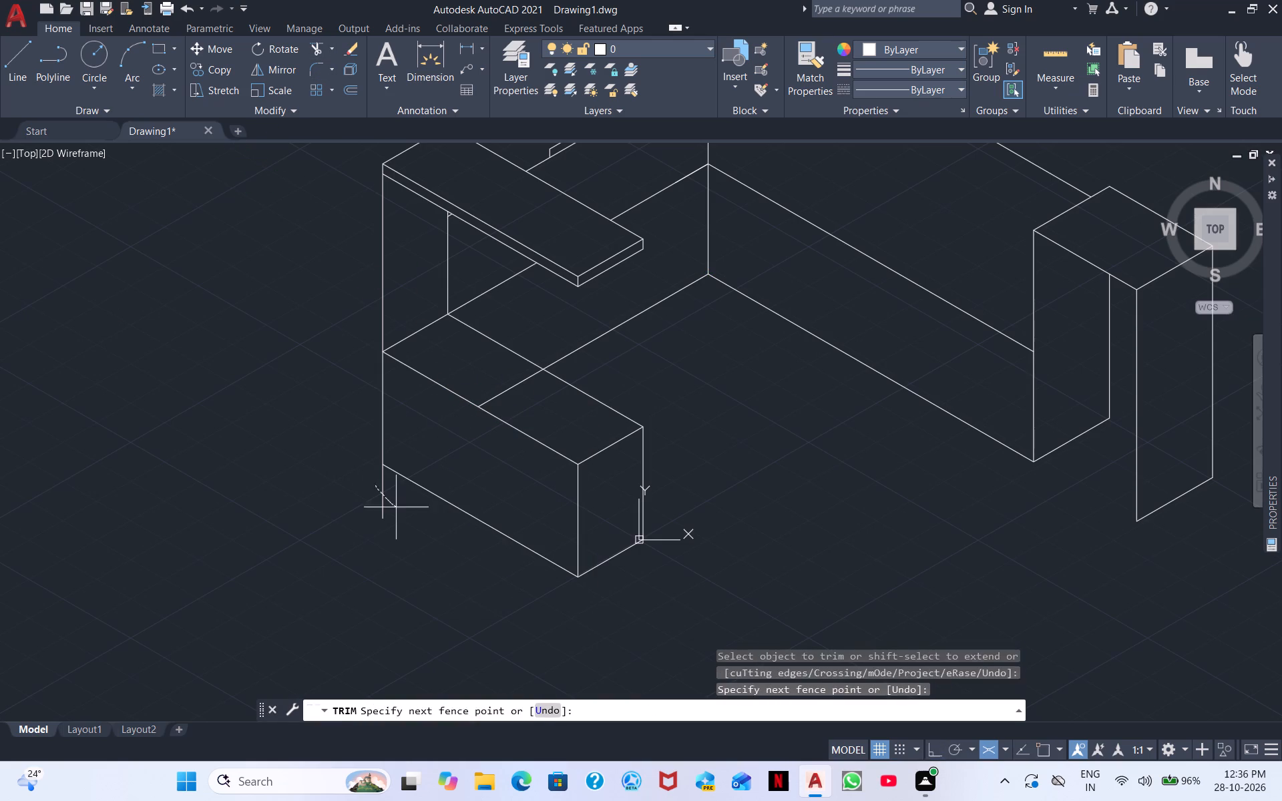
left_click_drag(396, 507, 417, 525)
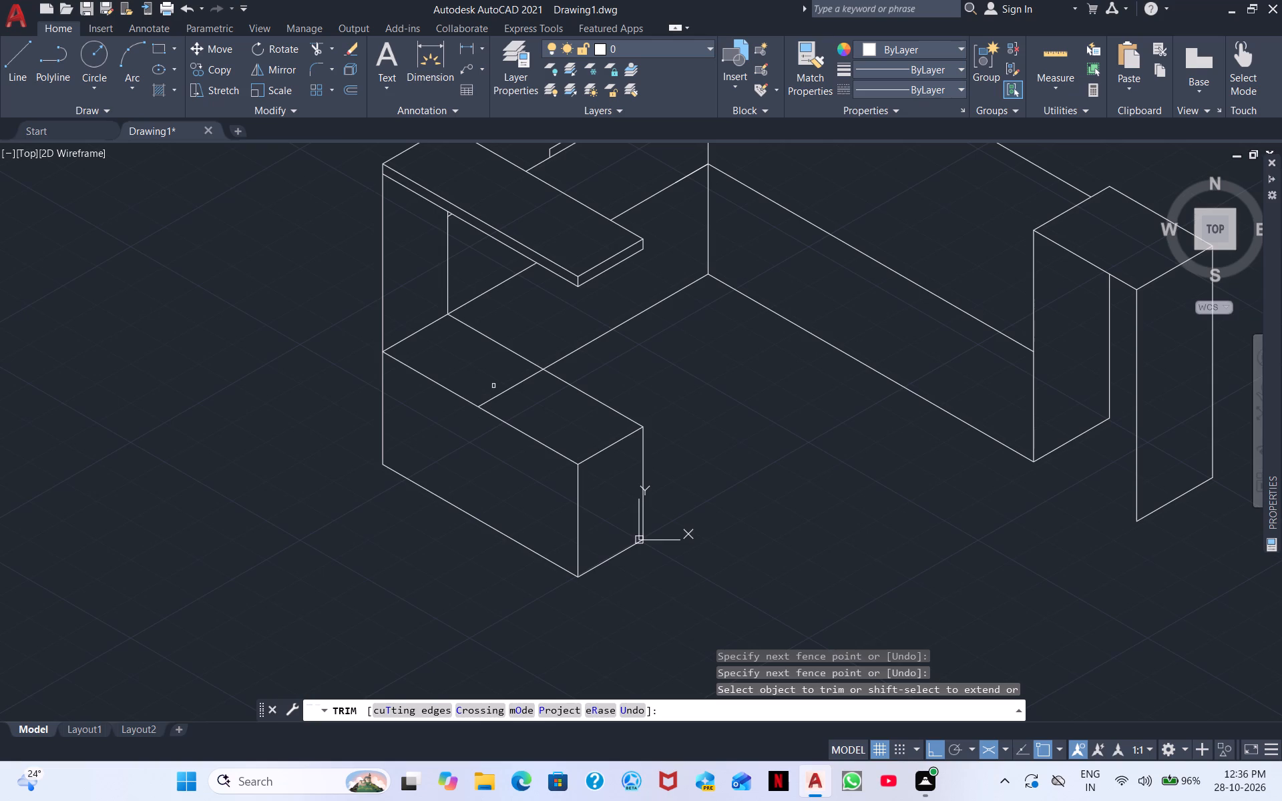
left_click_drag(493, 386, 533, 416)
scroll(791, 388, "down", 1)
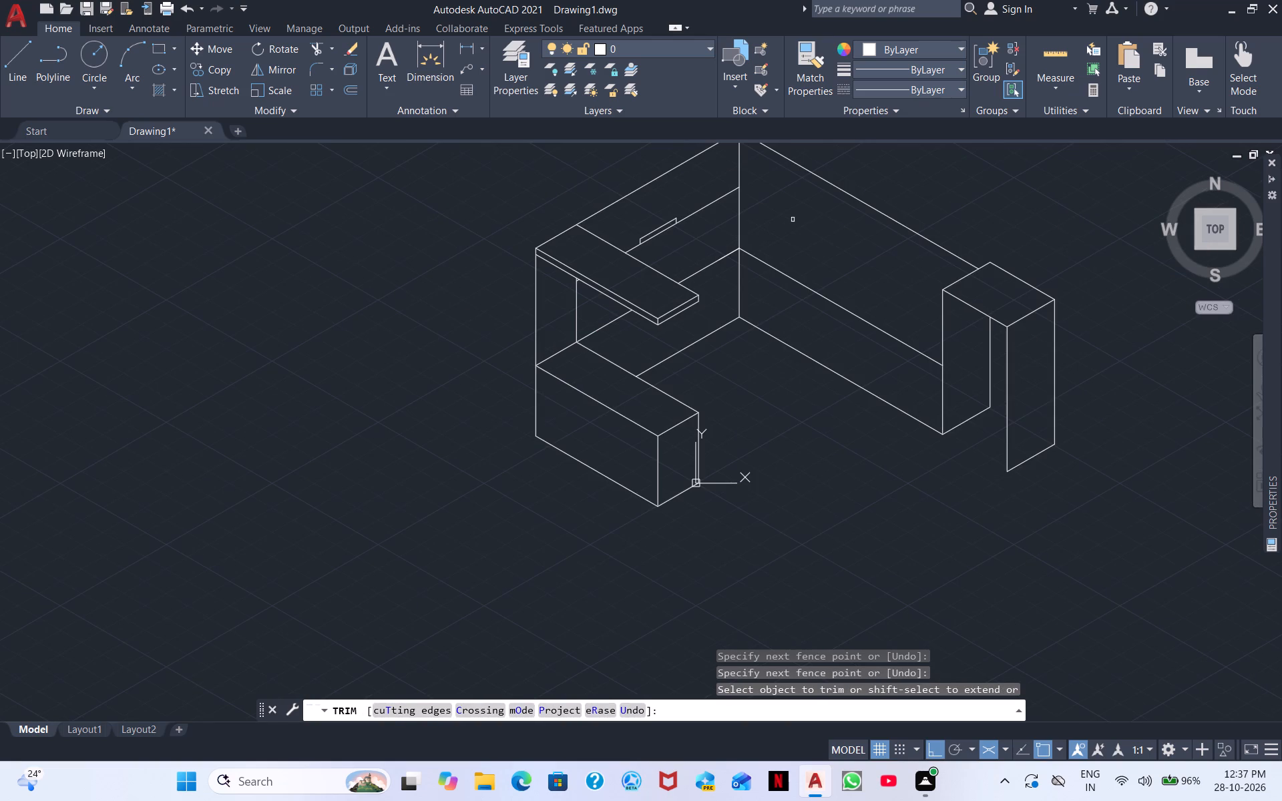
right_click(793, 220)
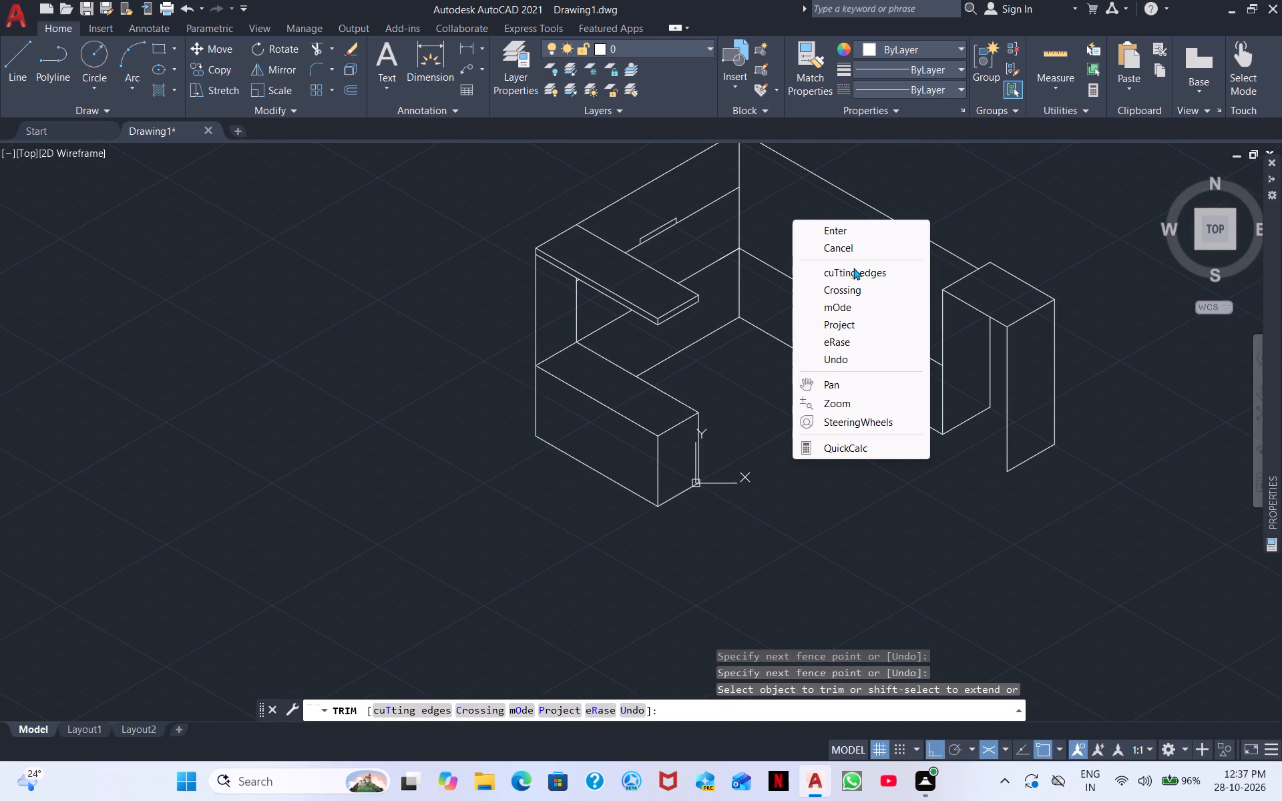
left_click(837, 236)
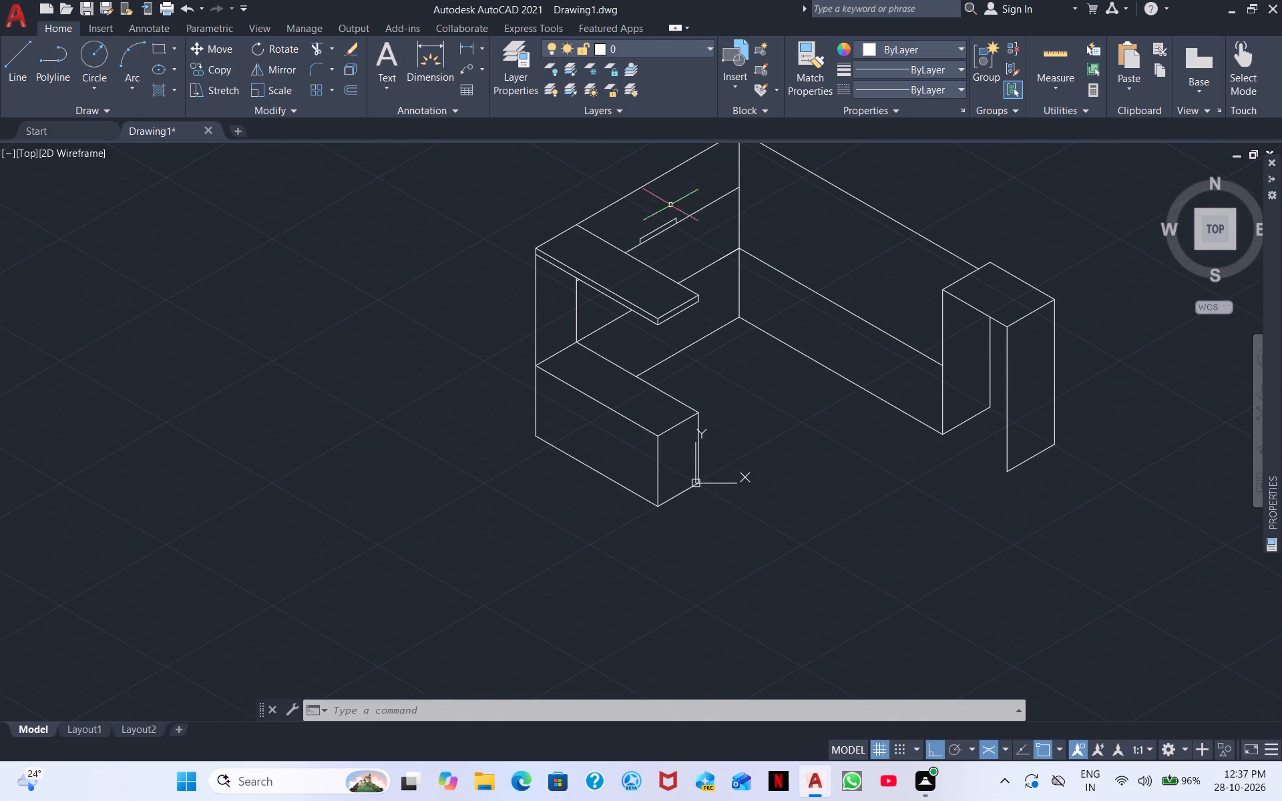
Erase the short overlapping segment on the back panel's base edge beside the side wall corner.
scroll(622, 191, "up", 2)
left_click(891, 350)
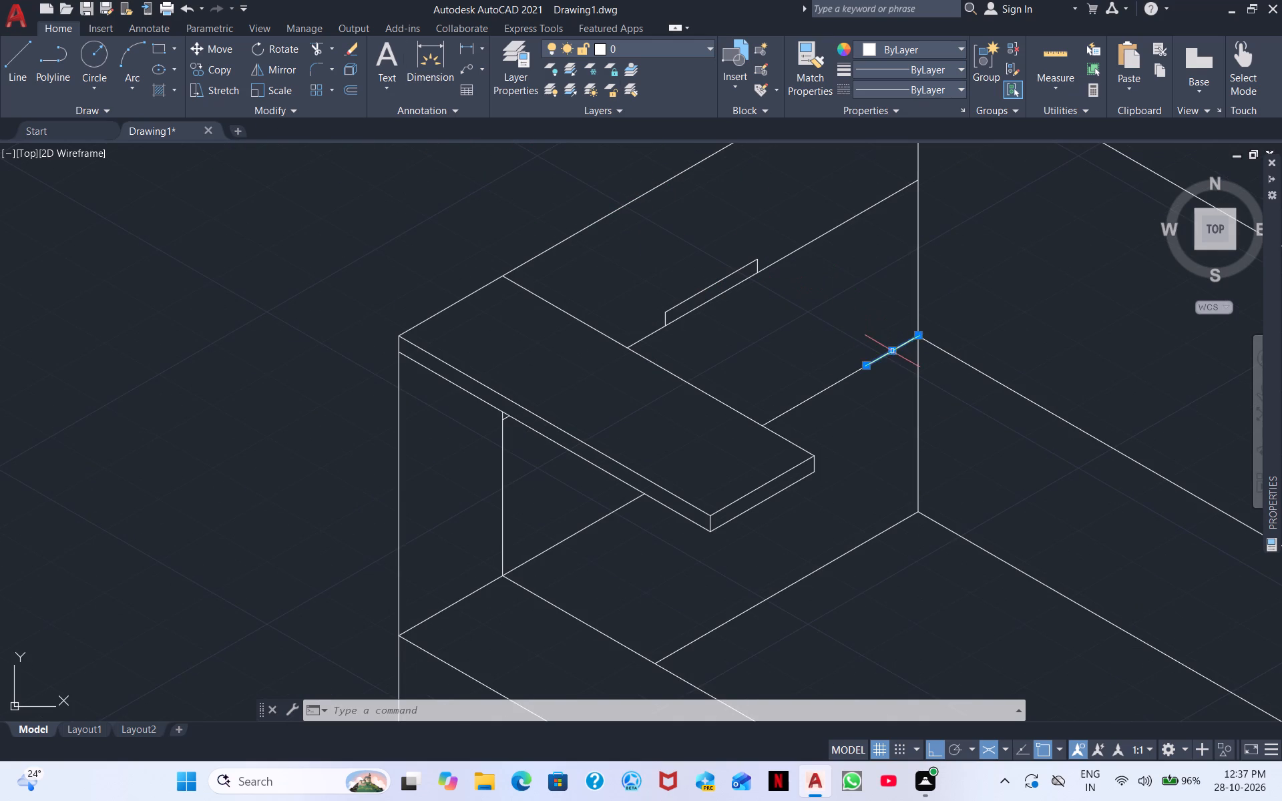
right_click(853, 338)
left_click(927, 439)
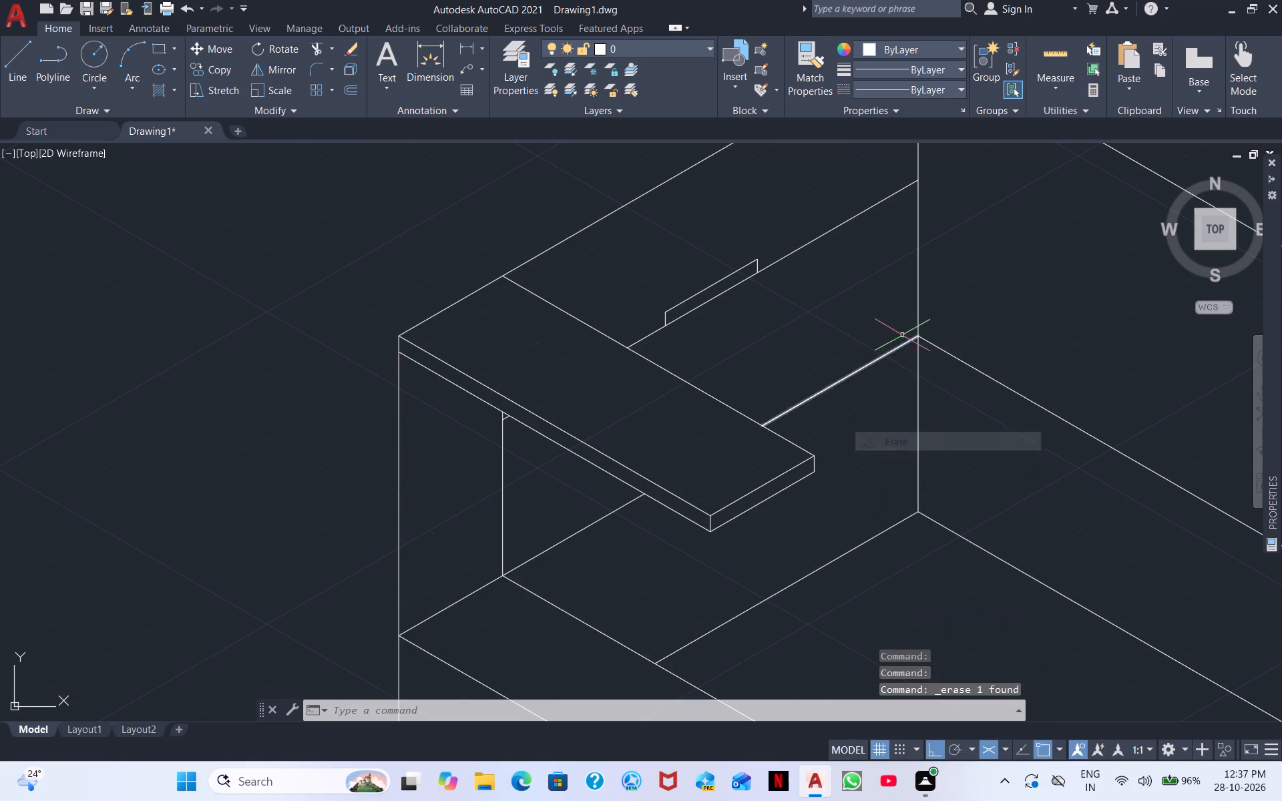
scroll(905, 325, "down", 1)
middle_click_drag(946, 297, 468, 314)
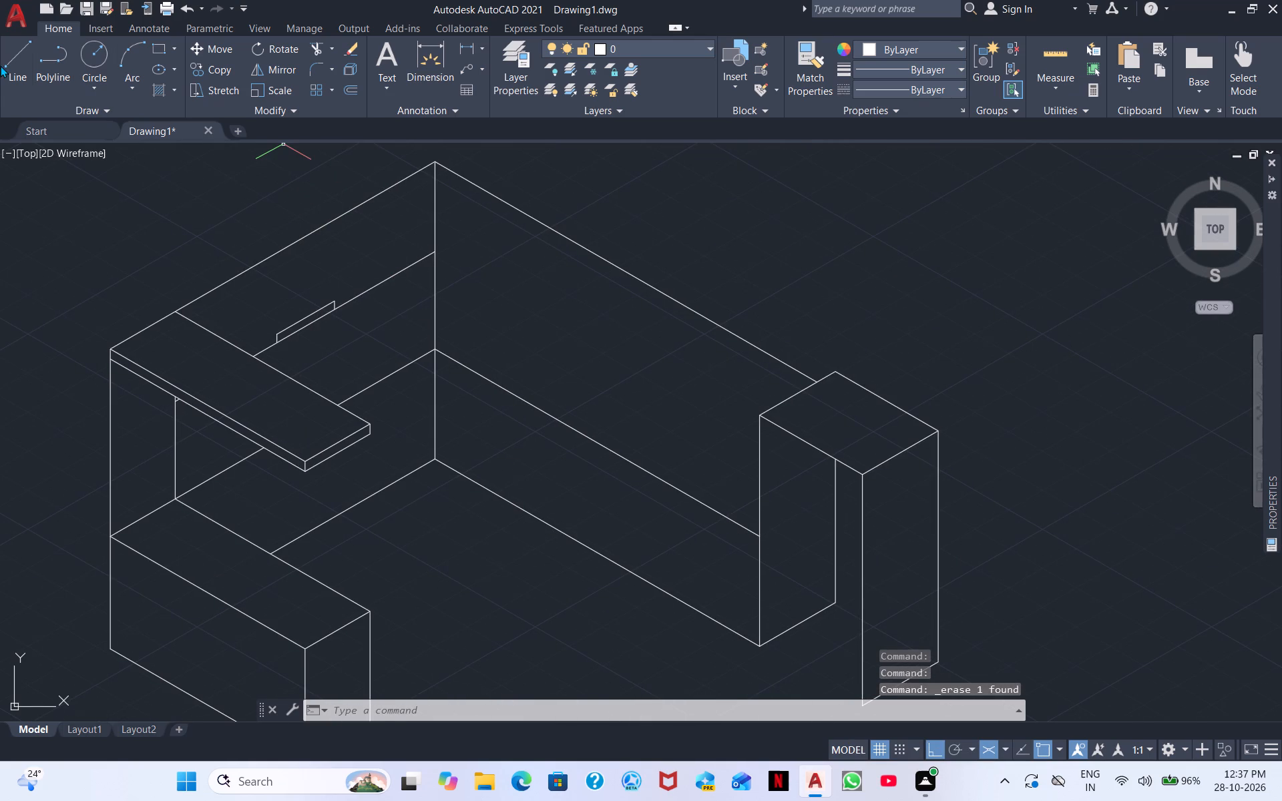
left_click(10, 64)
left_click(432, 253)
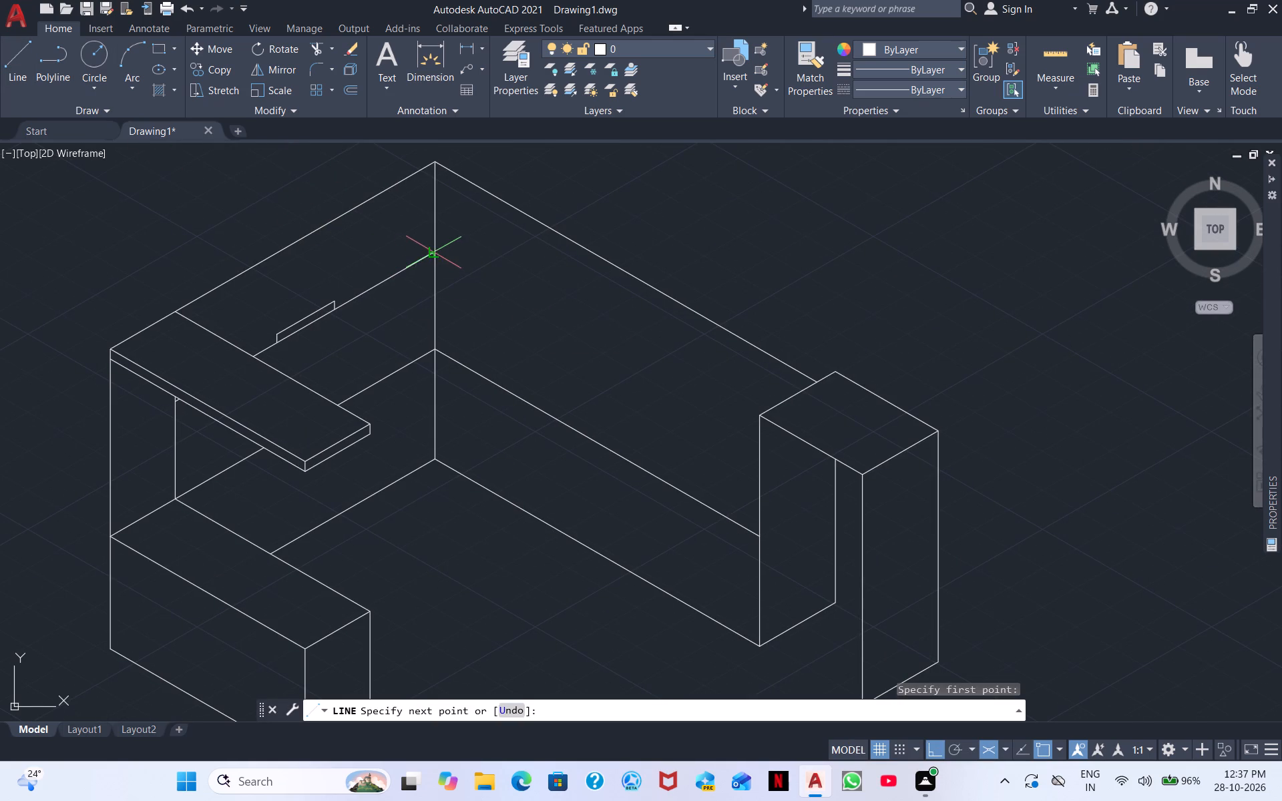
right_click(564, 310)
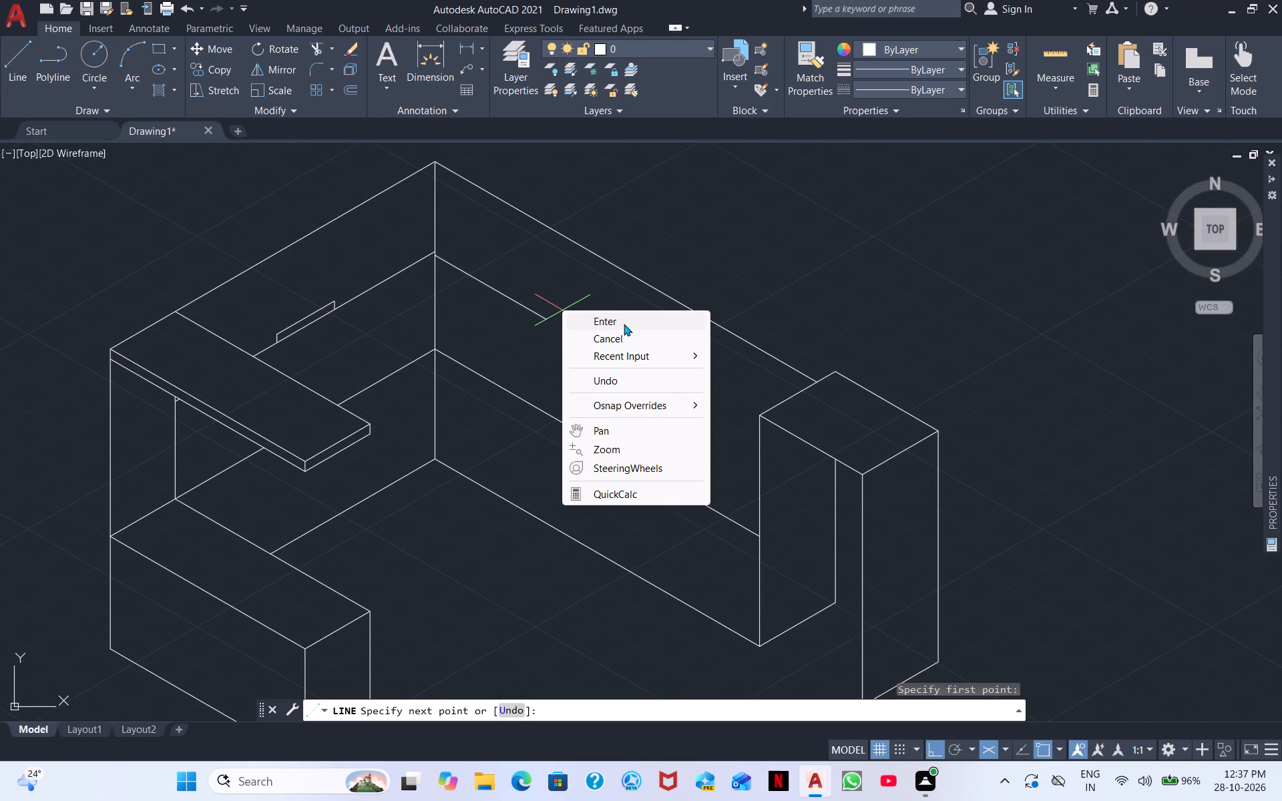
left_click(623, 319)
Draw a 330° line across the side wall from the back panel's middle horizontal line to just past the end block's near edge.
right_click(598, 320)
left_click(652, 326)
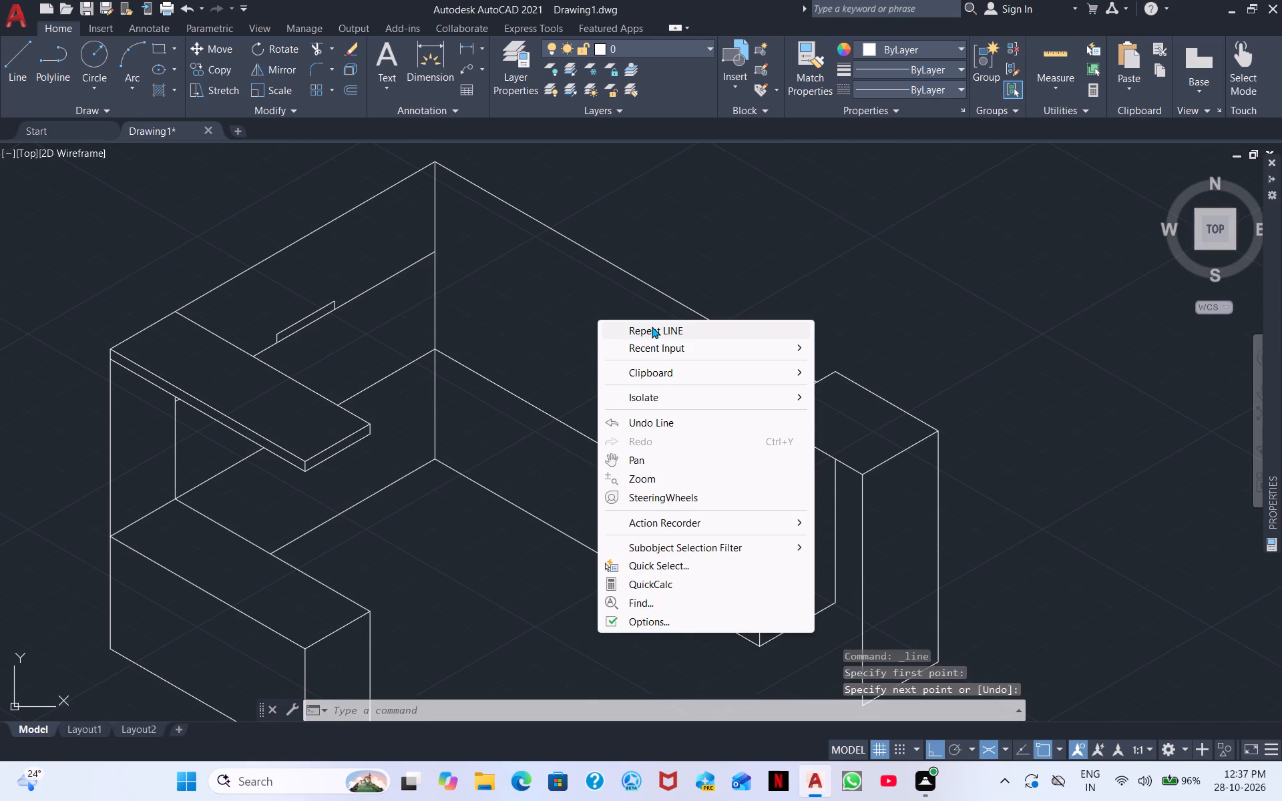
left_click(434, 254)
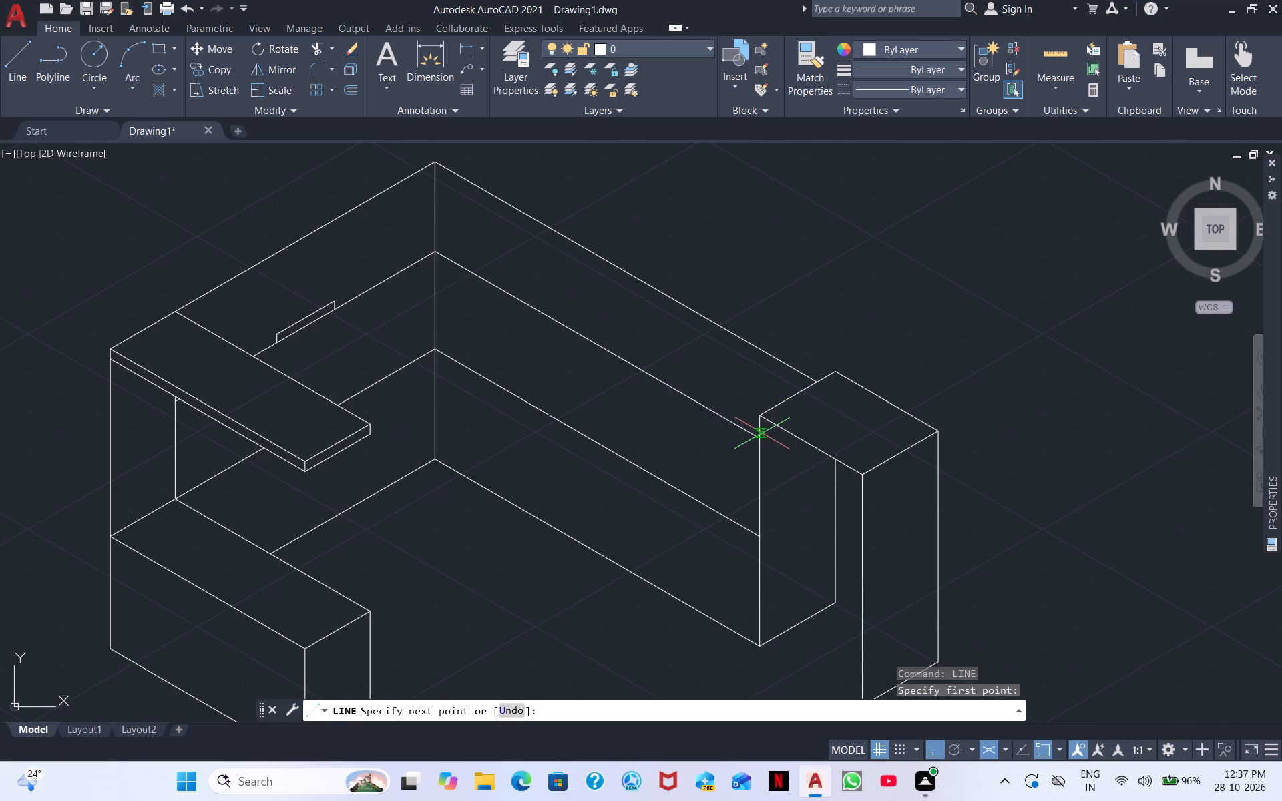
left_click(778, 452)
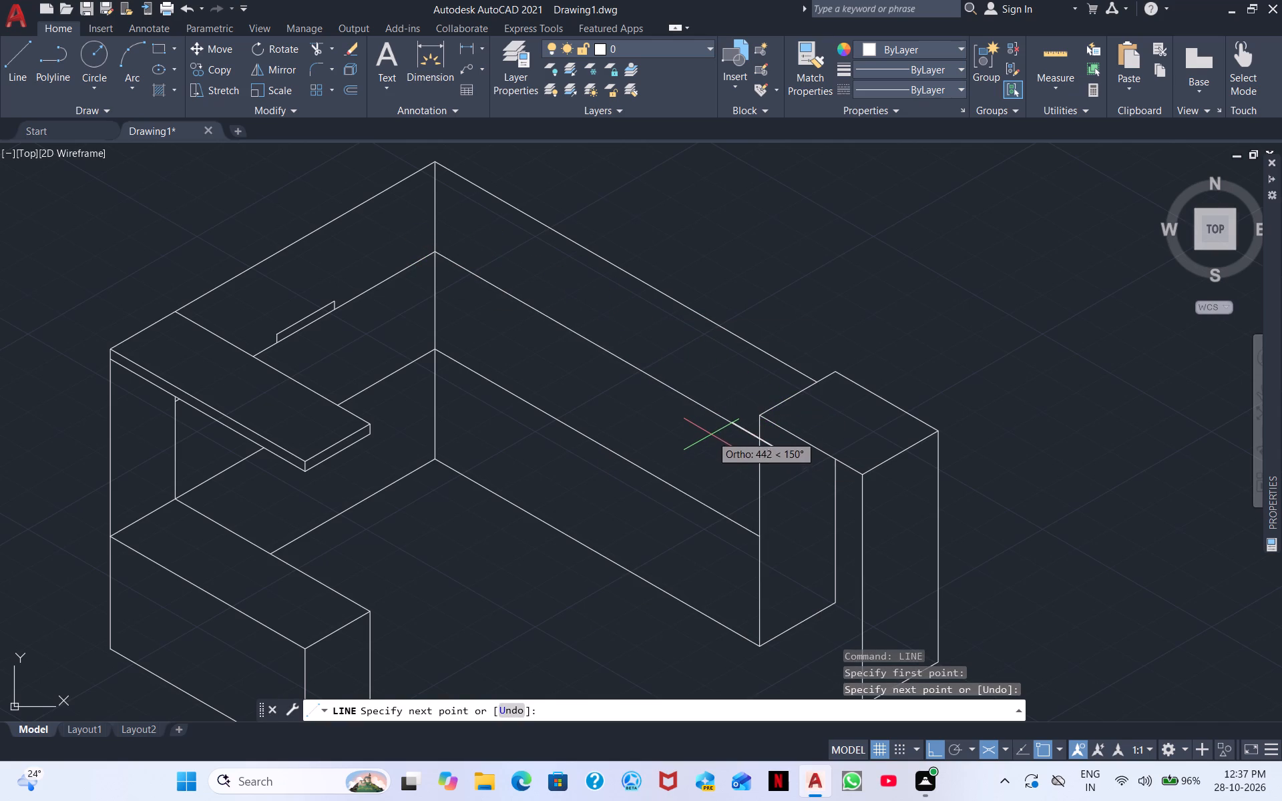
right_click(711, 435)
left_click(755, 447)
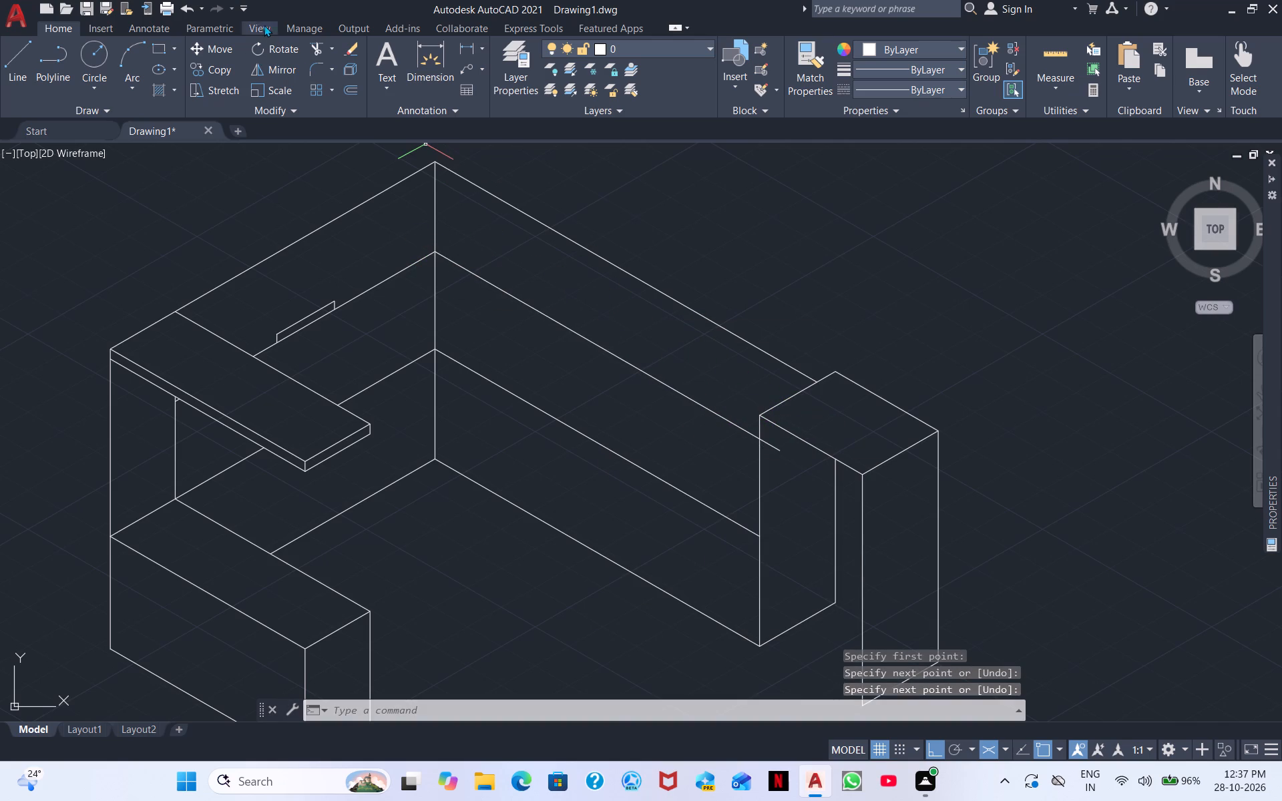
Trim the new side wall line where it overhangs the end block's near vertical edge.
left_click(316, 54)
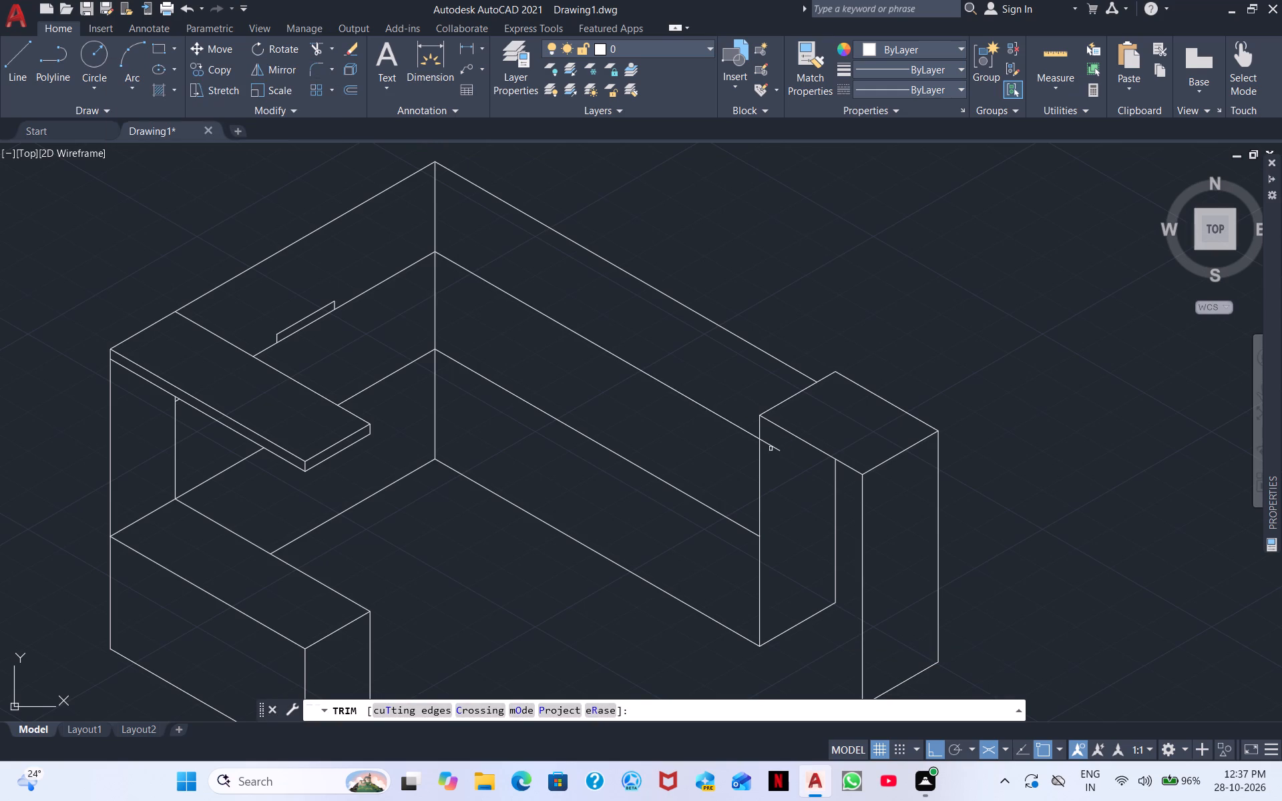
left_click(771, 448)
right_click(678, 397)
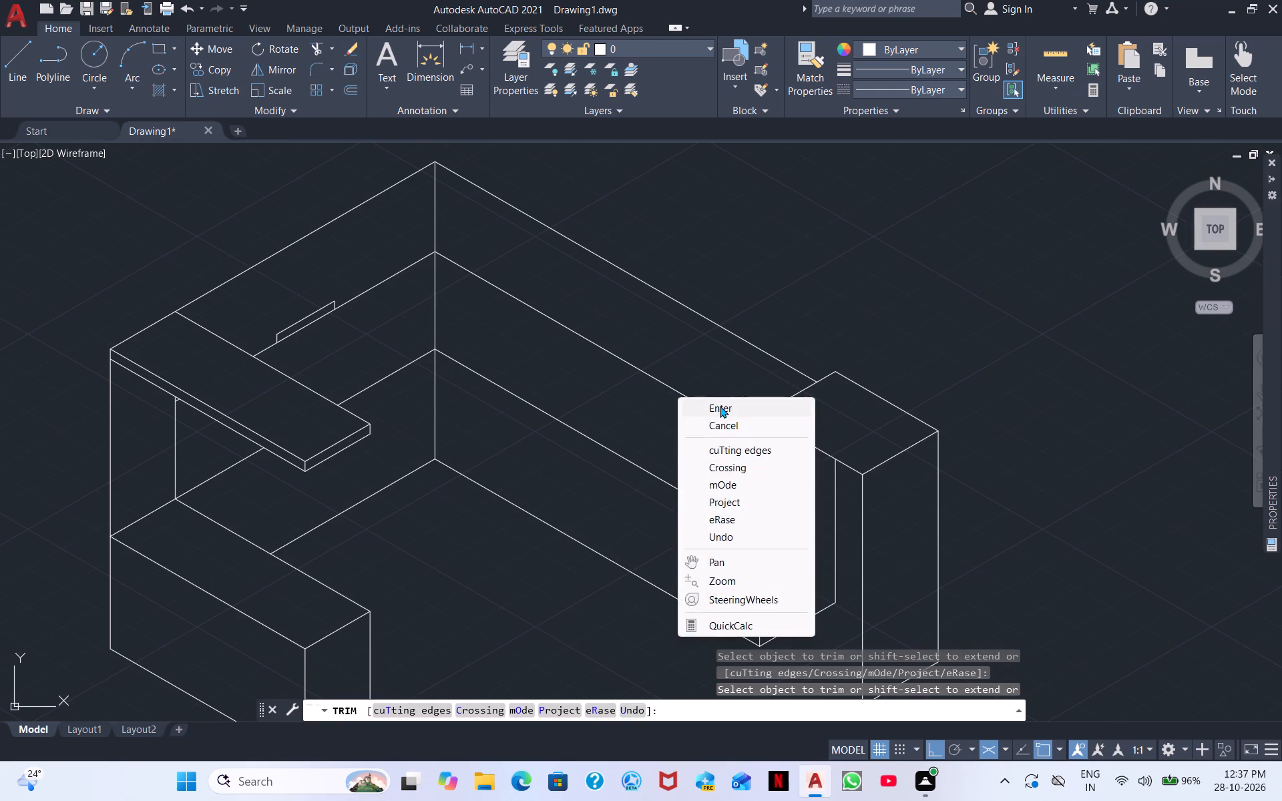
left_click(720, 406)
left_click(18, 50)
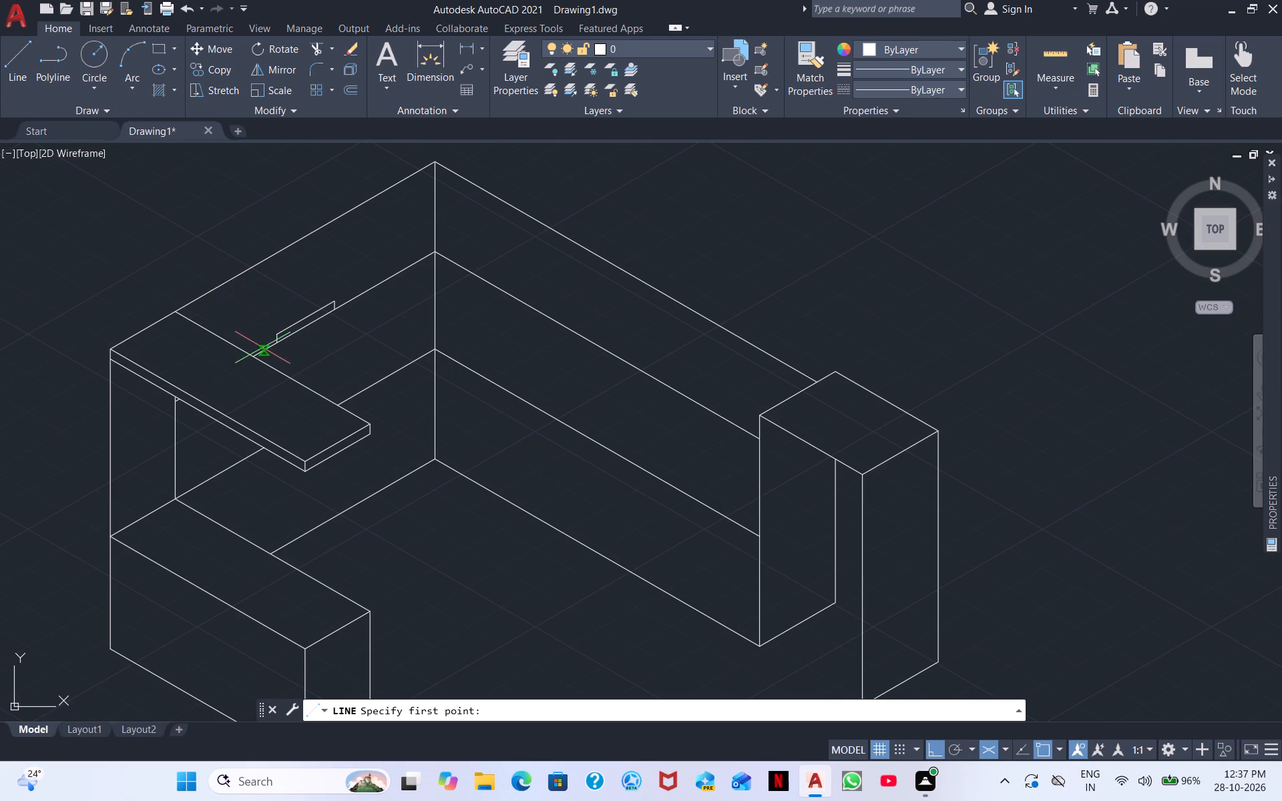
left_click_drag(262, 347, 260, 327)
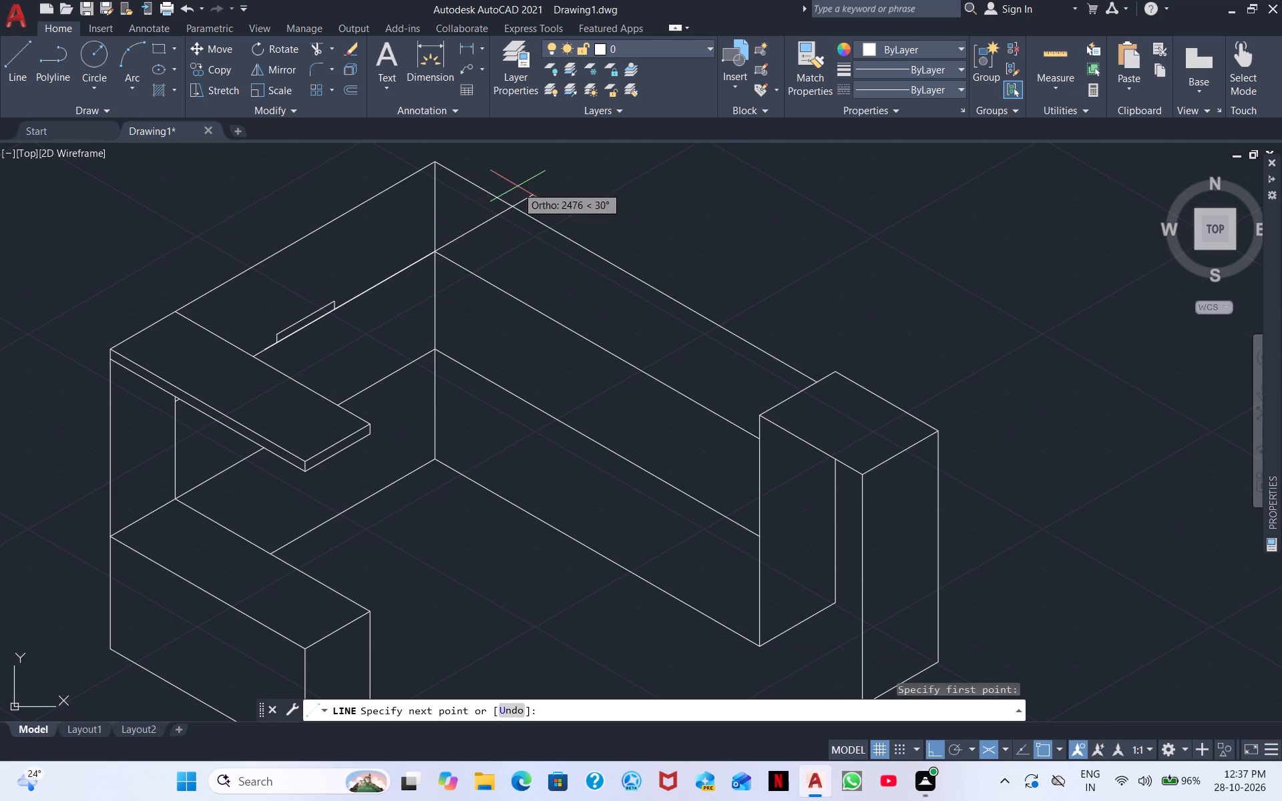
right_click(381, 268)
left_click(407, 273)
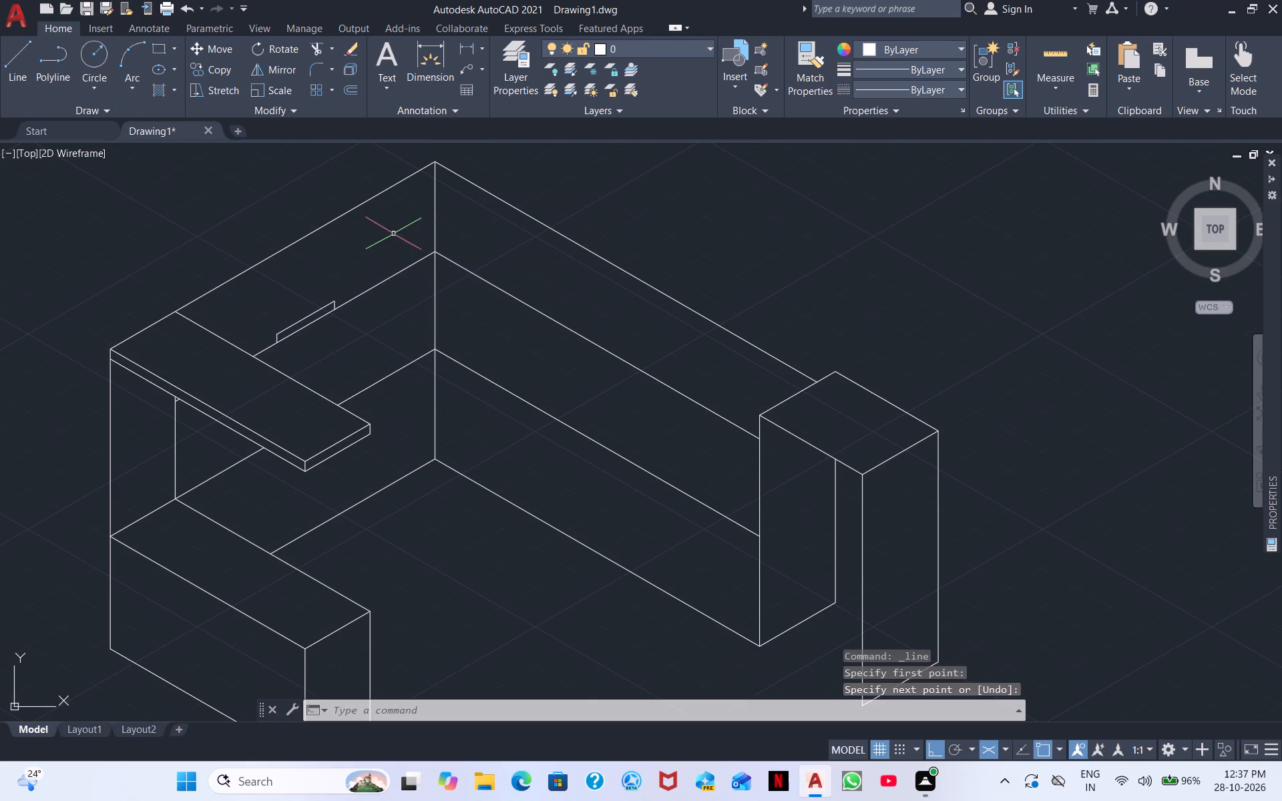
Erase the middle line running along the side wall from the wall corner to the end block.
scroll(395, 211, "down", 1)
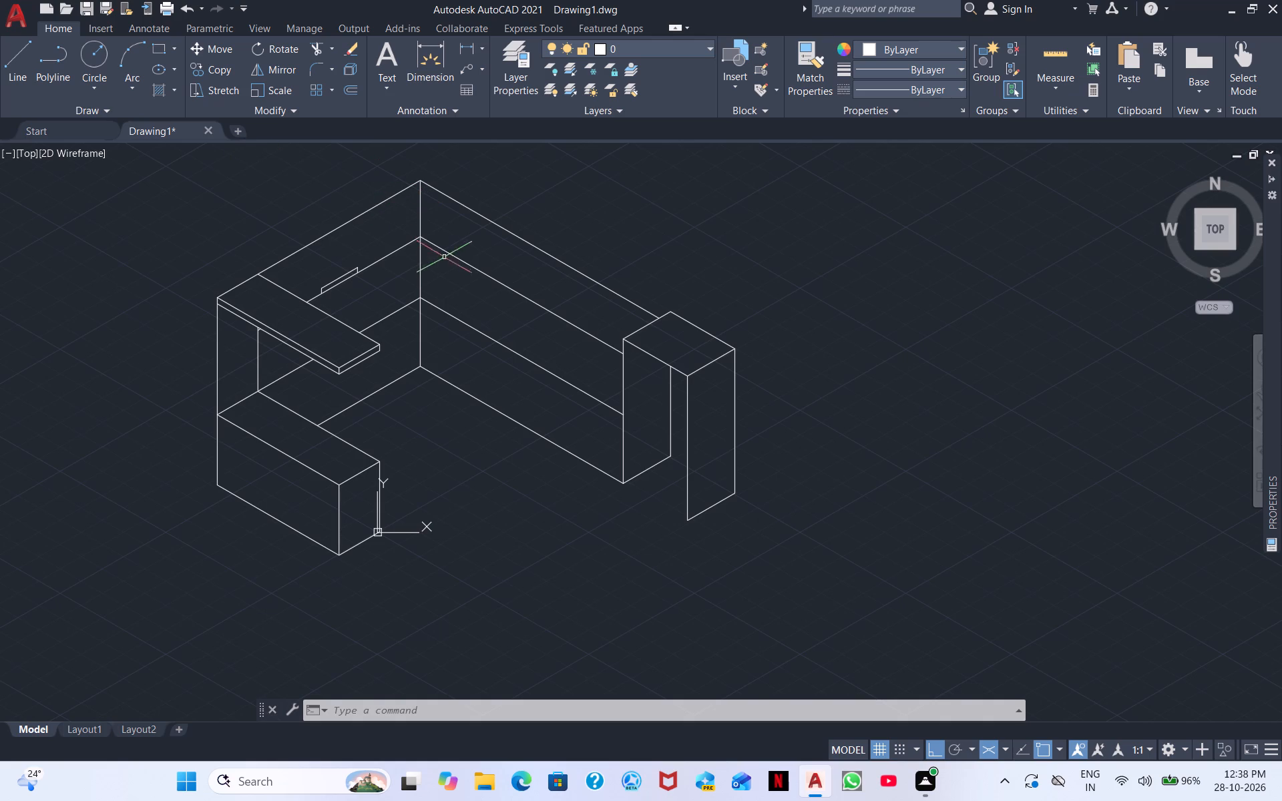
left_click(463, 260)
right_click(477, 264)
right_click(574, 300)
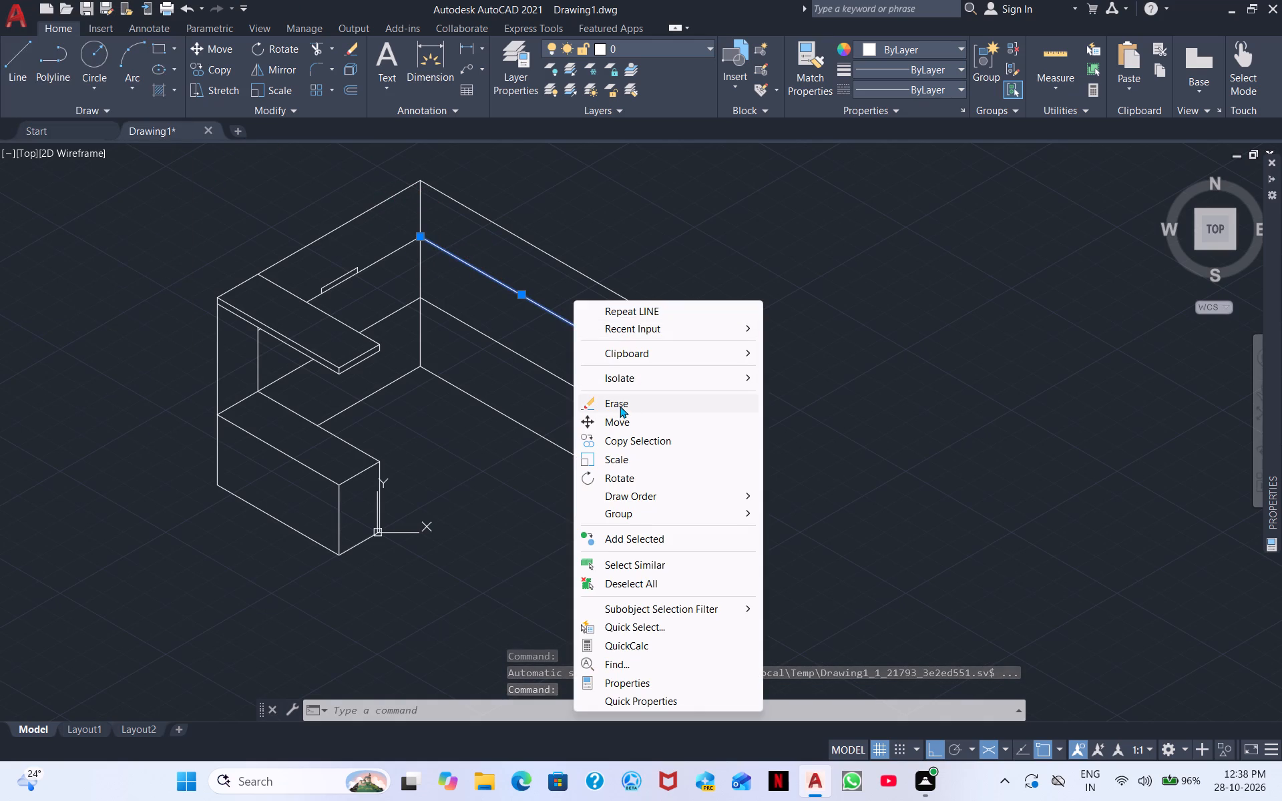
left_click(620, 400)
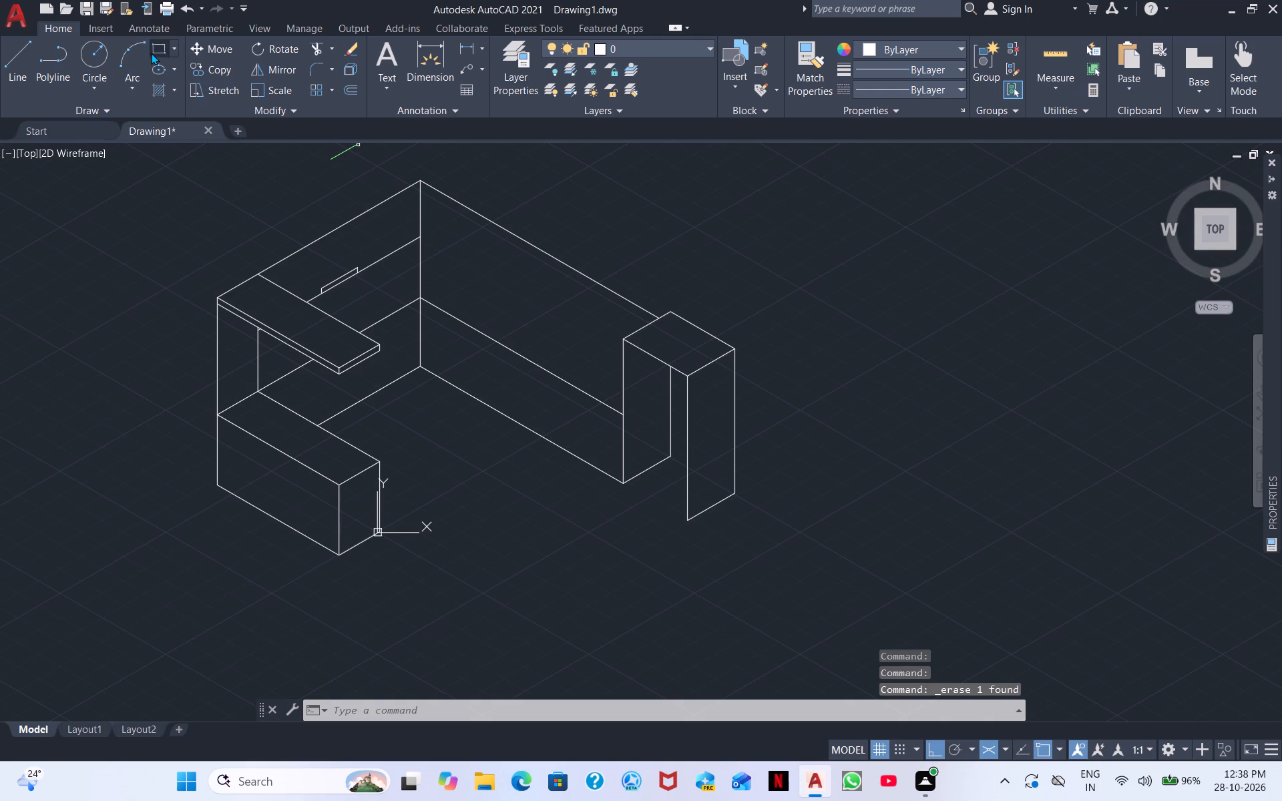
Draw three connected sides of a panel on the side wall: a 330° upper edge, a vertical far edge and a 150° lower edge.
left_click(7, 53)
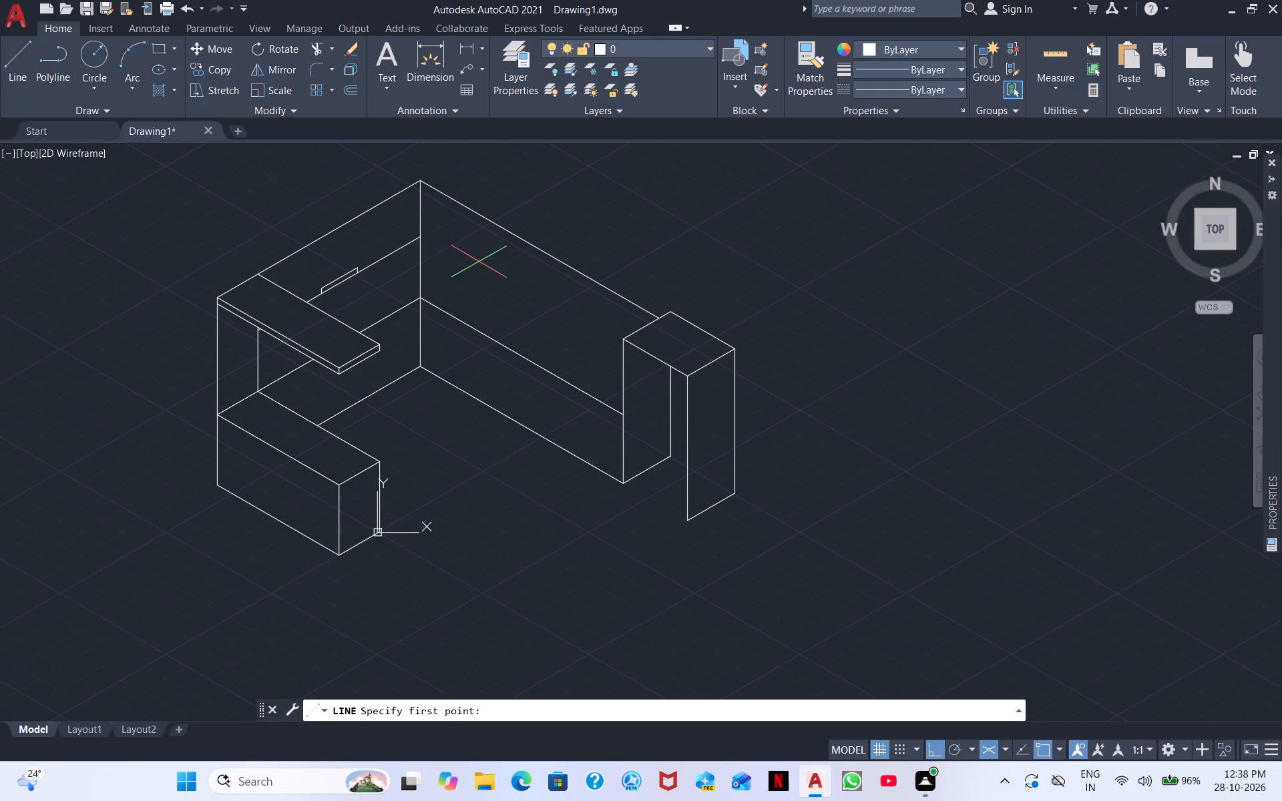
scroll(479, 262, "up", 4)
middle_click(529, 260)
scroll(529, 260, "down", 2)
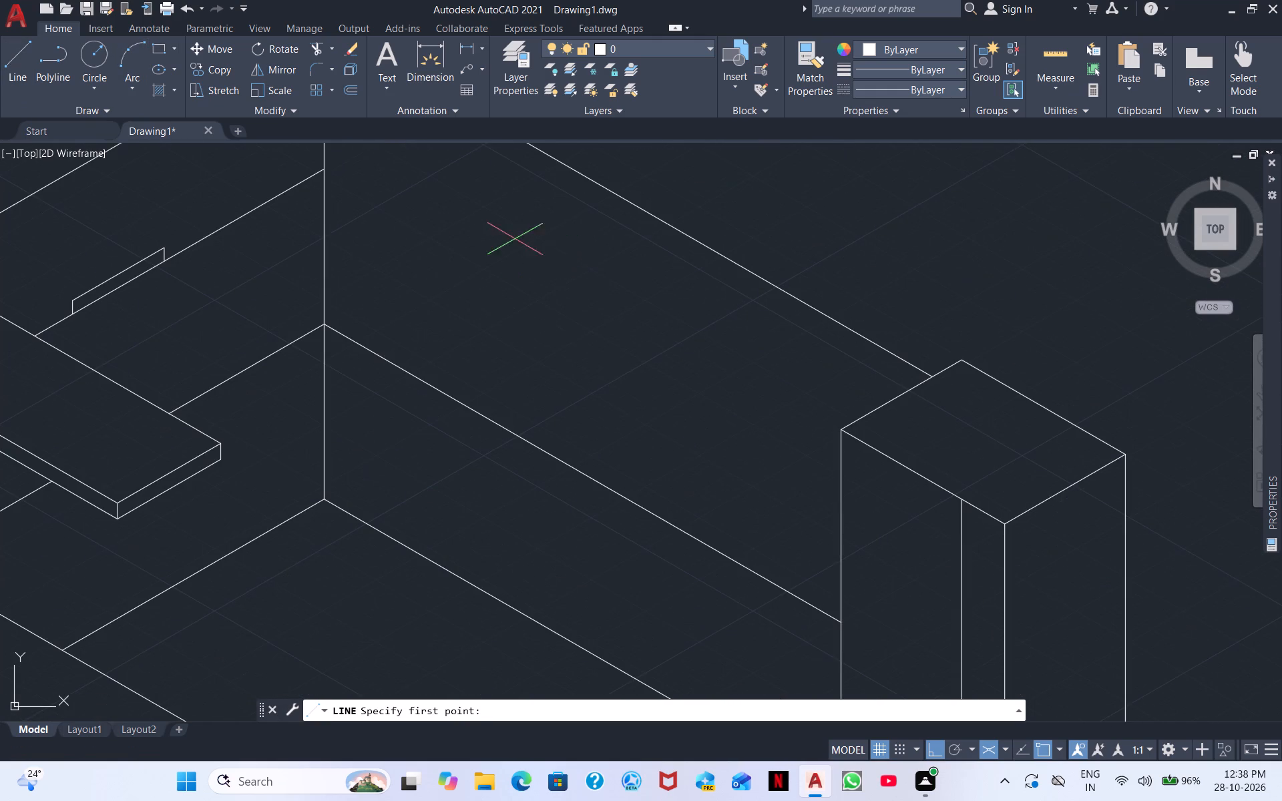
left_click(512, 210)
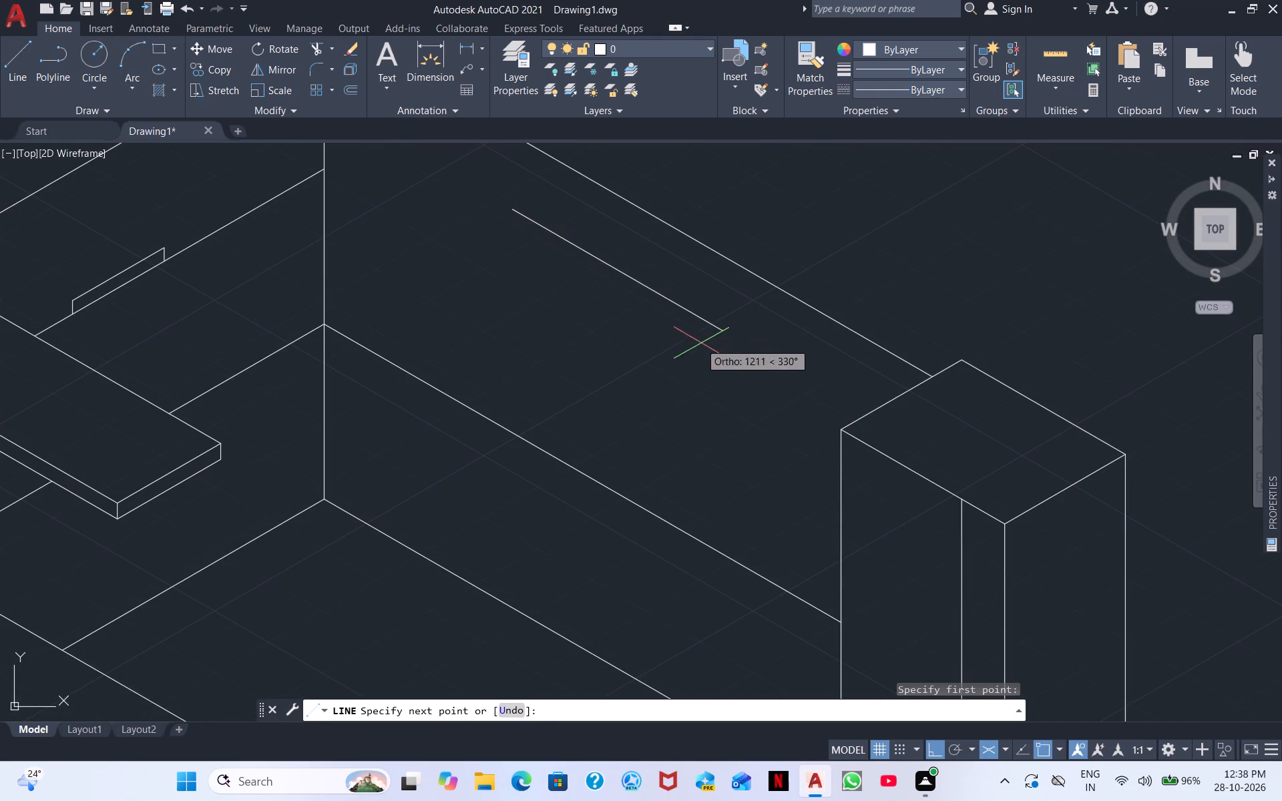
left_click(780, 376)
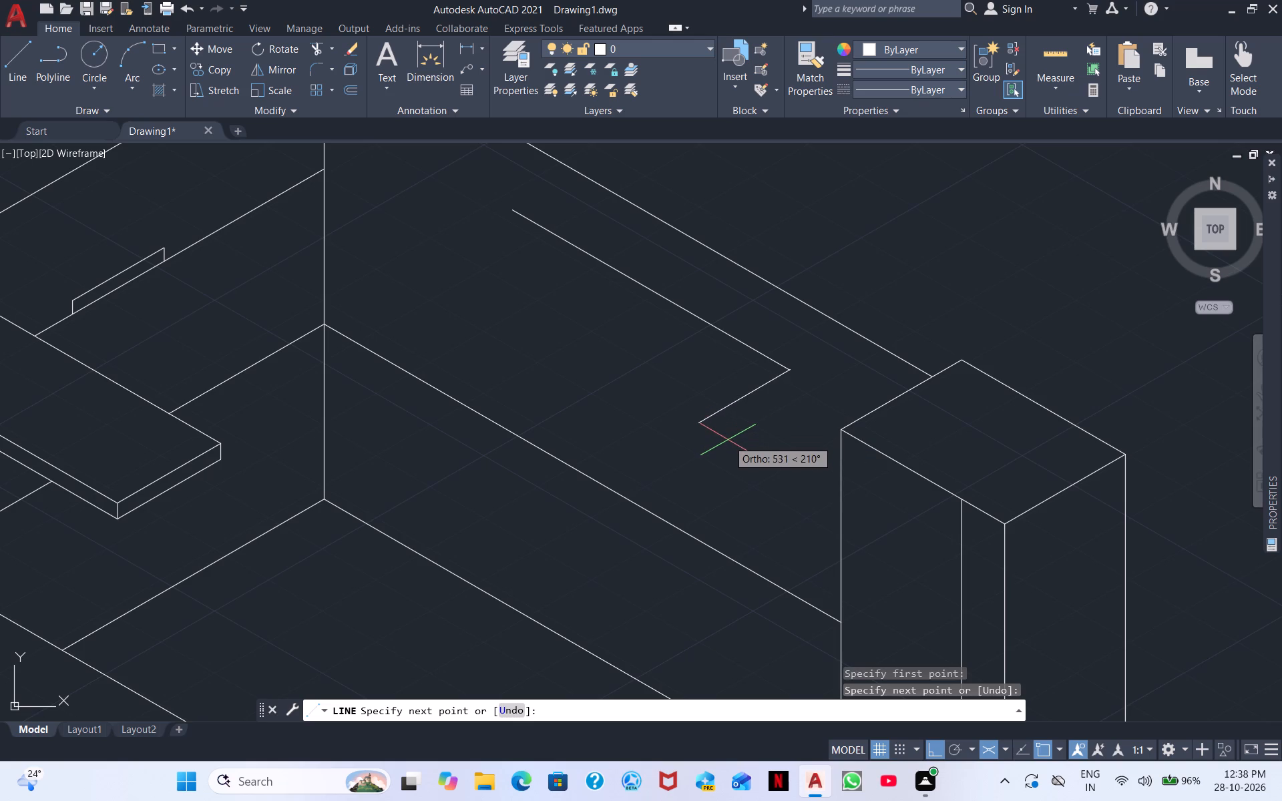
key("ctrl+F5")
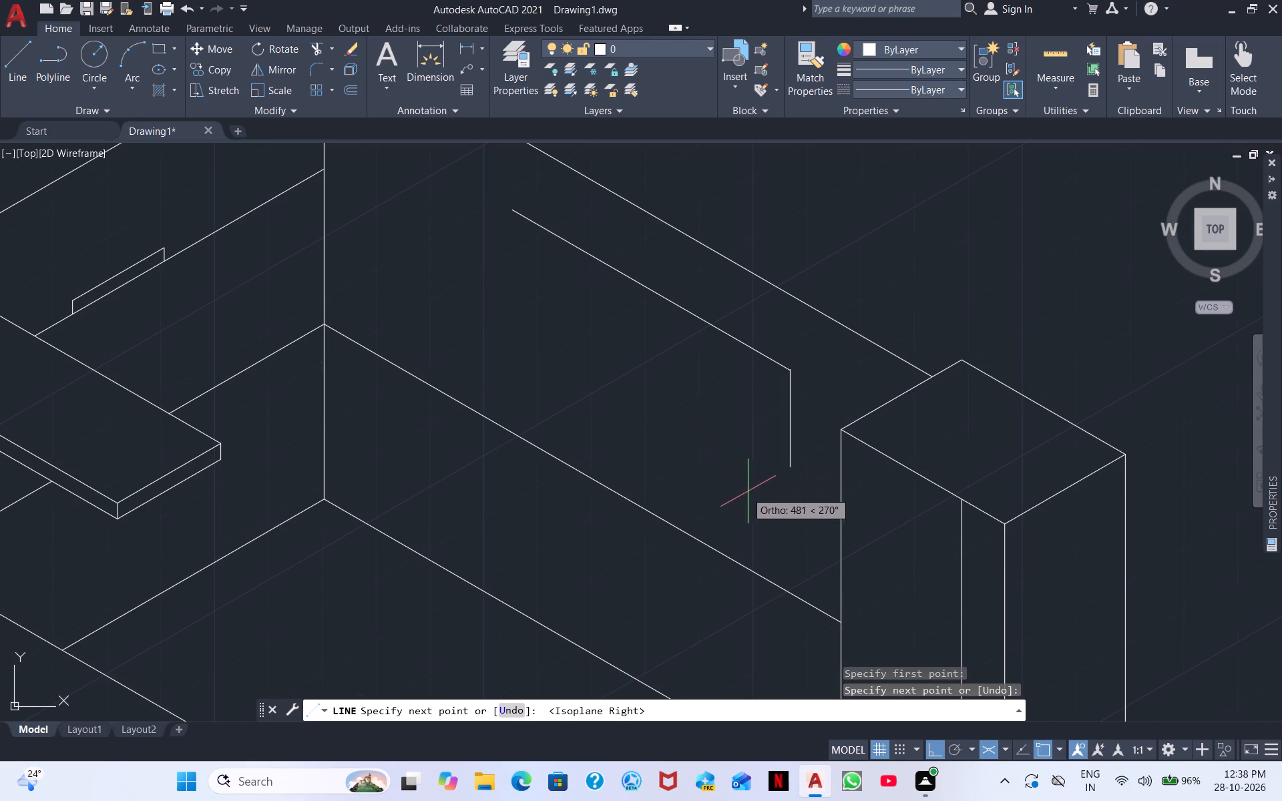
left_click(768, 565)
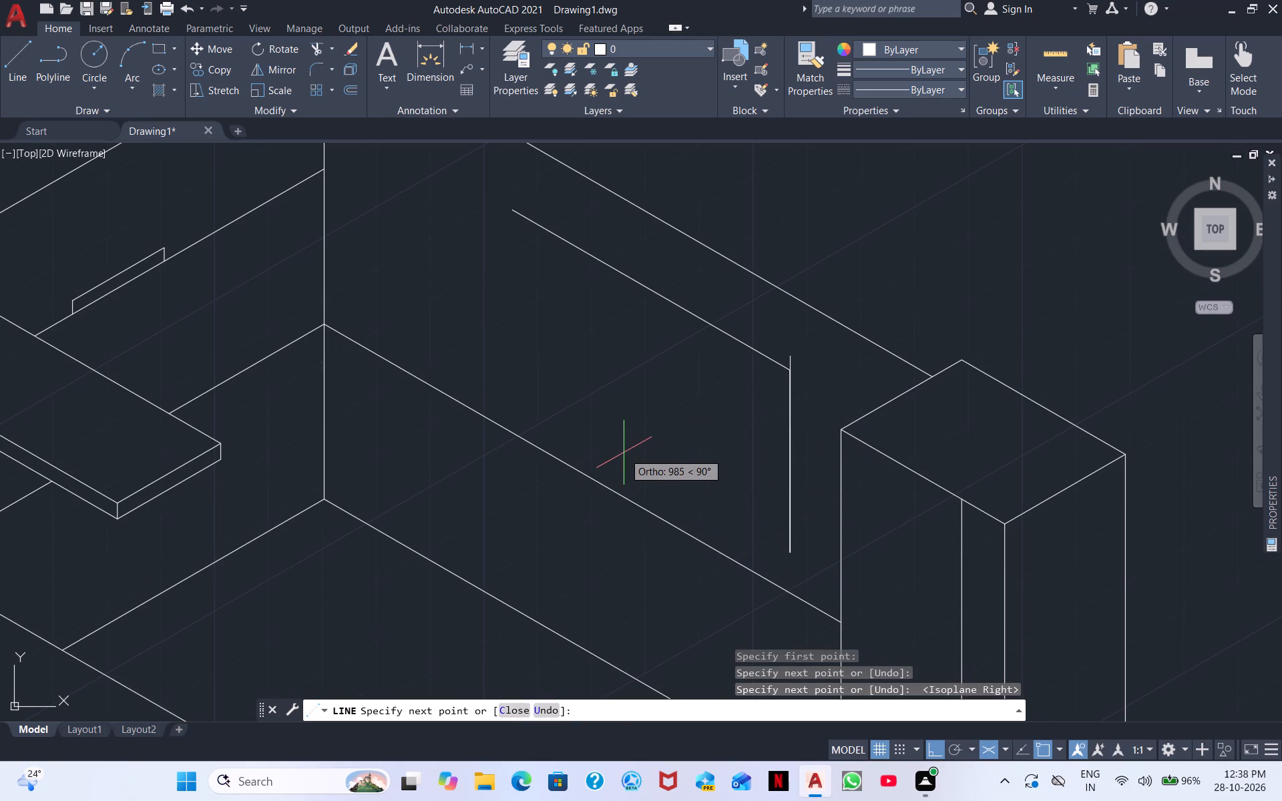
key("F5")
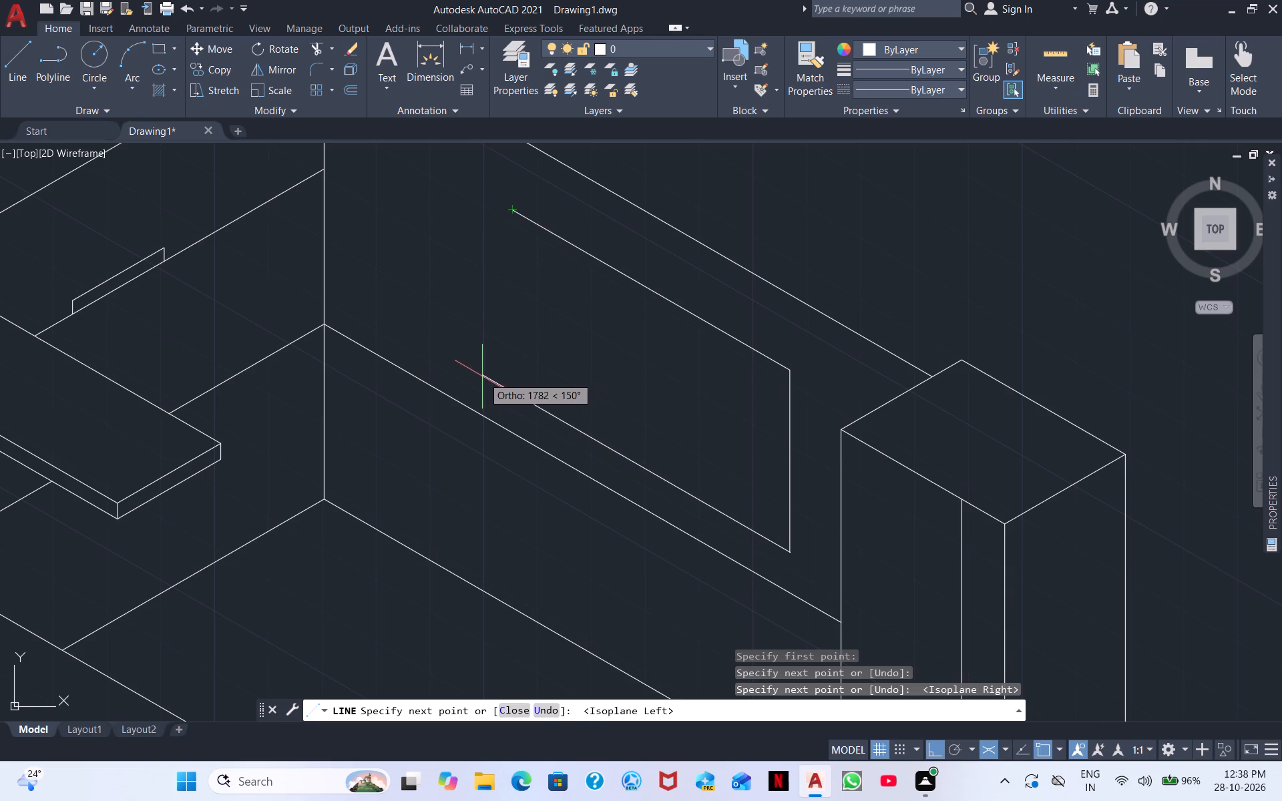
left_click(465, 370)
right_click(508, 347)
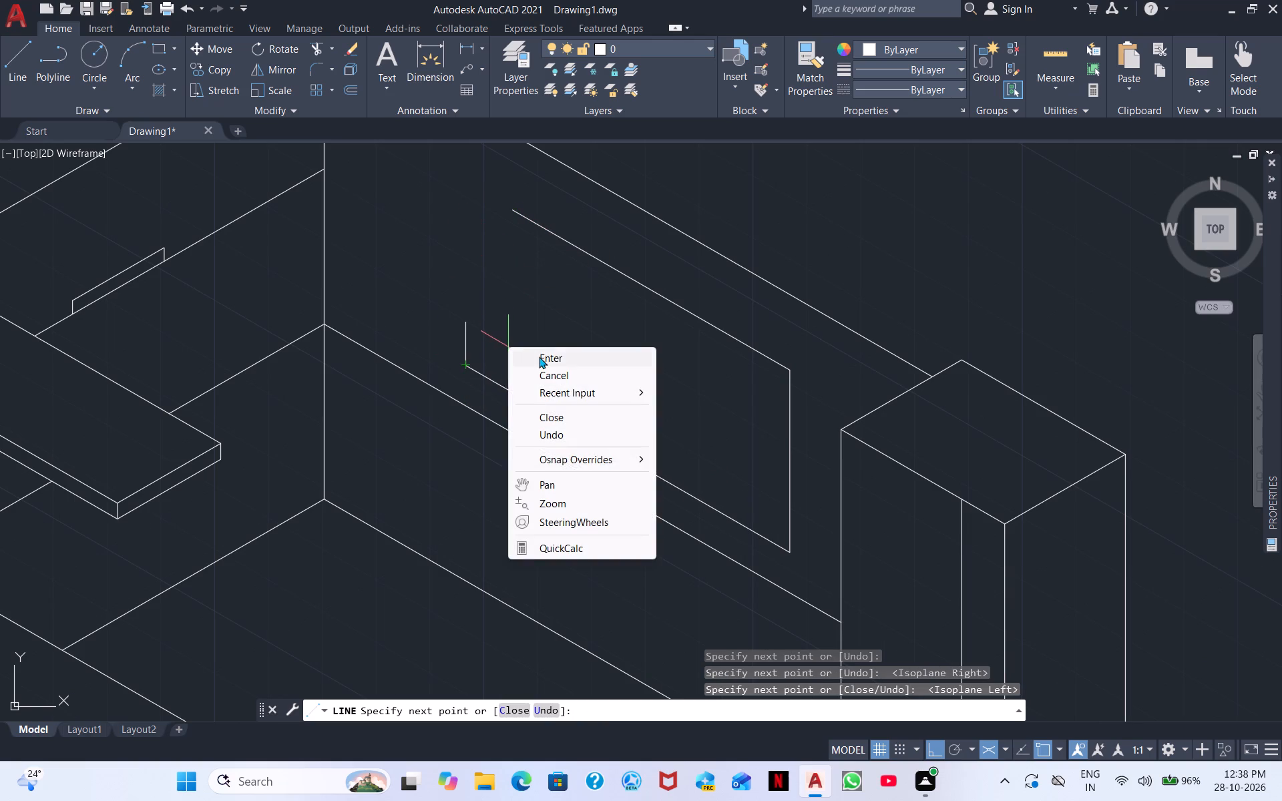
left_click(539, 356)
Draw a vertical line from the start of the panel's upper edge down past its lower edge and the side wall line below.
left_click(5, 67)
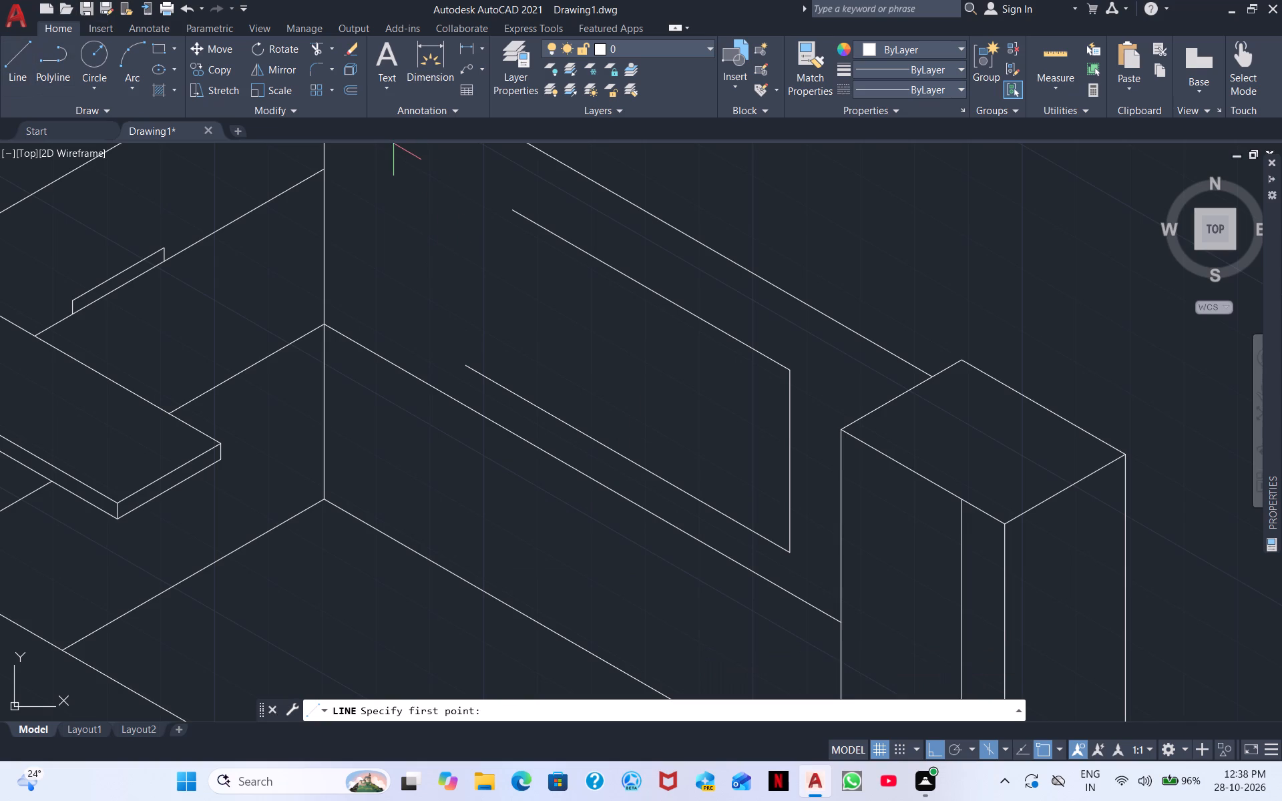
left_click(511, 207)
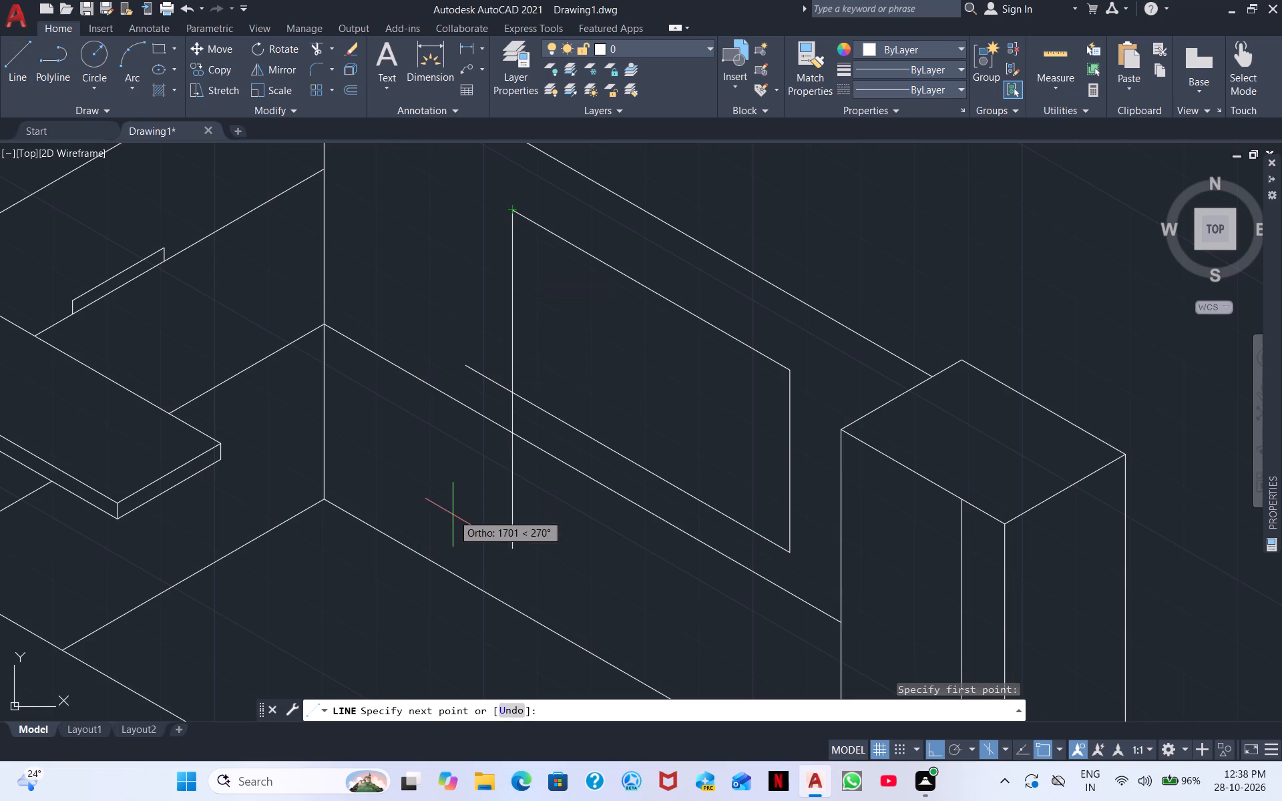
left_click(465, 510)
right_click(499, 501)
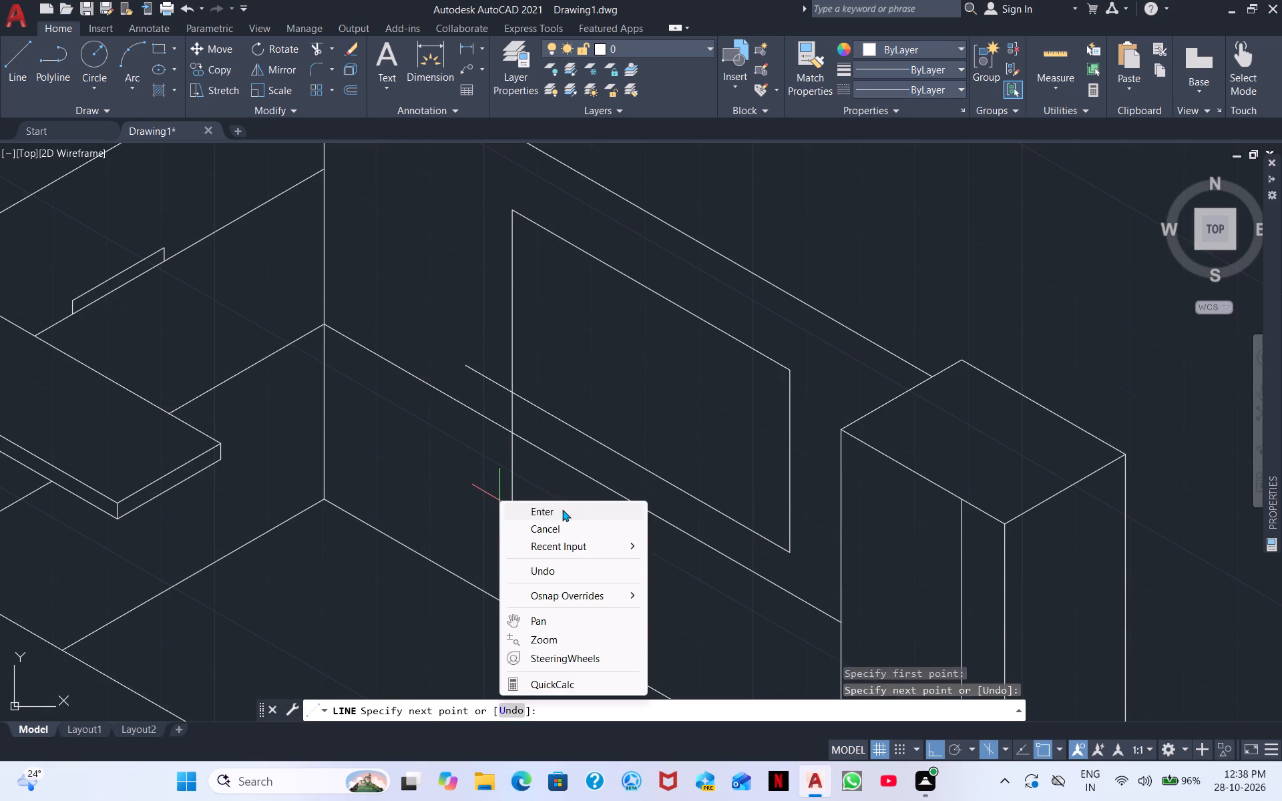
left_click(562, 509)
Trim the panel's lower edge and near vertical beyond their crossing, removing the leftover vertical piece below the panel.
left_click(314, 42)
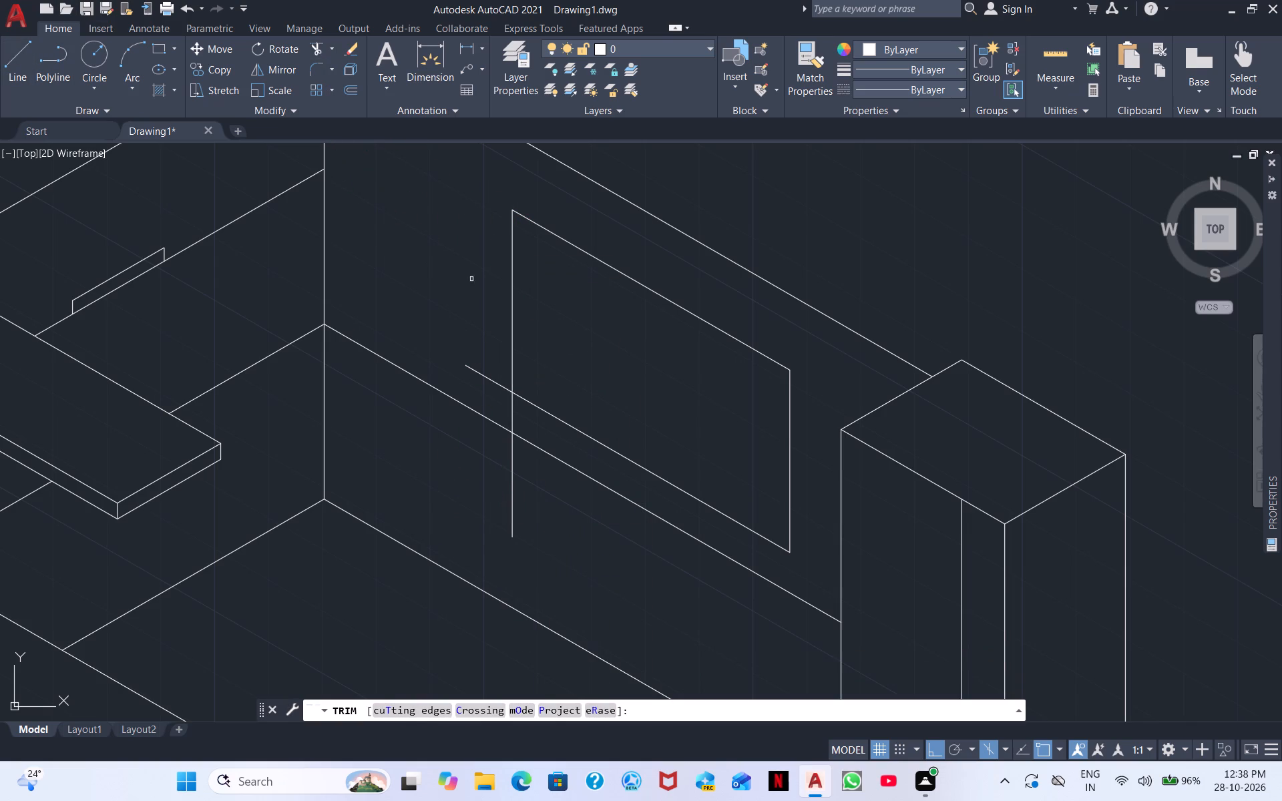
left_click(498, 386)
left_click_drag(508, 405, 524, 419)
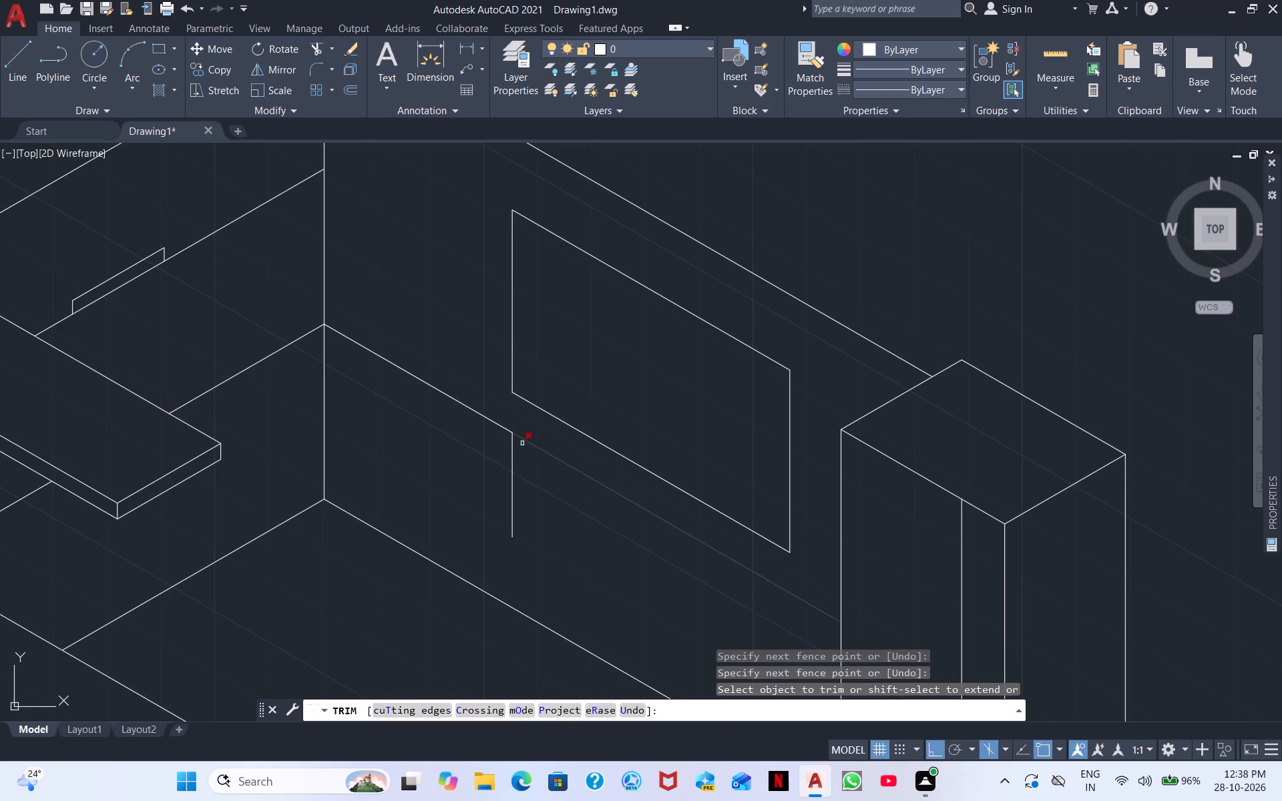
left_click_drag(519, 466, 470, 466)
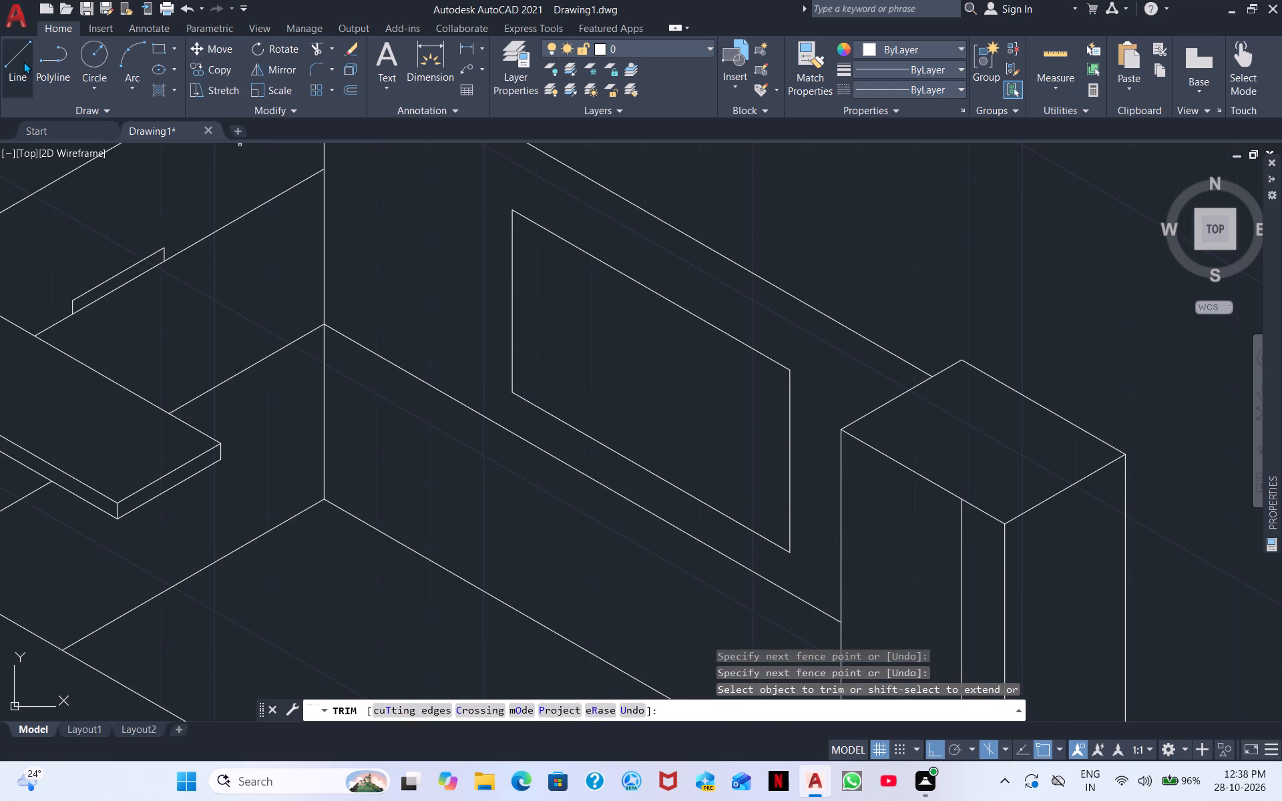
Draw a near-vertical line just inside the panel's near edge, from below its upper edge down to its lower edge.
left_click(23, 61)
scroll(529, 246, "up", 1)
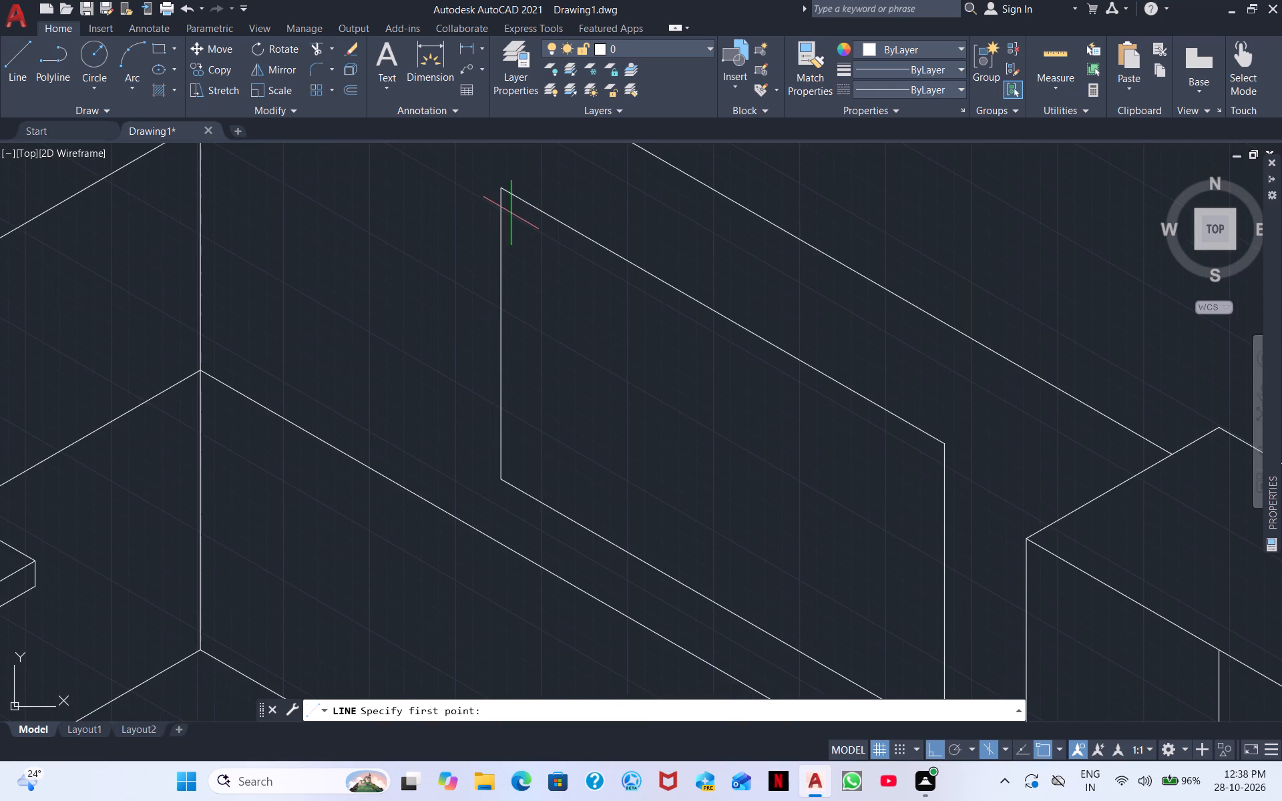
left_click(513, 213)
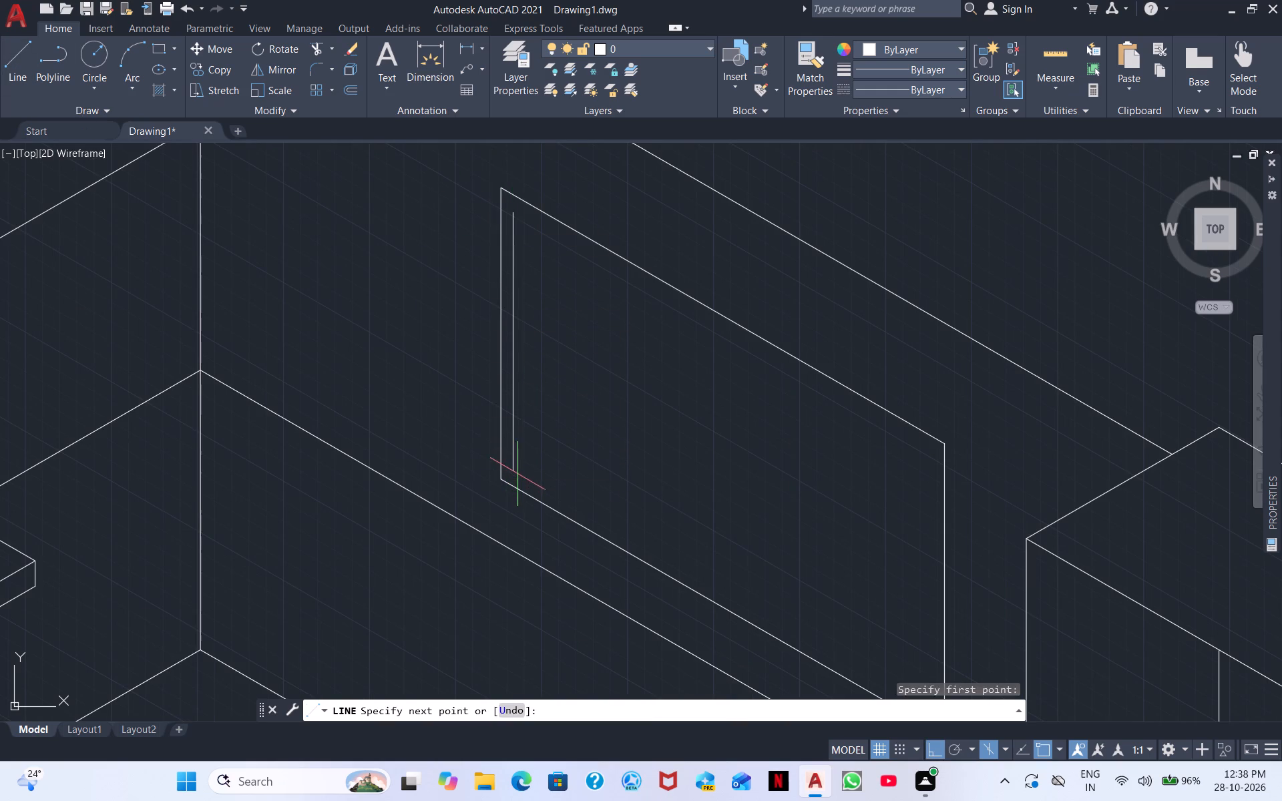
left_click(515, 475)
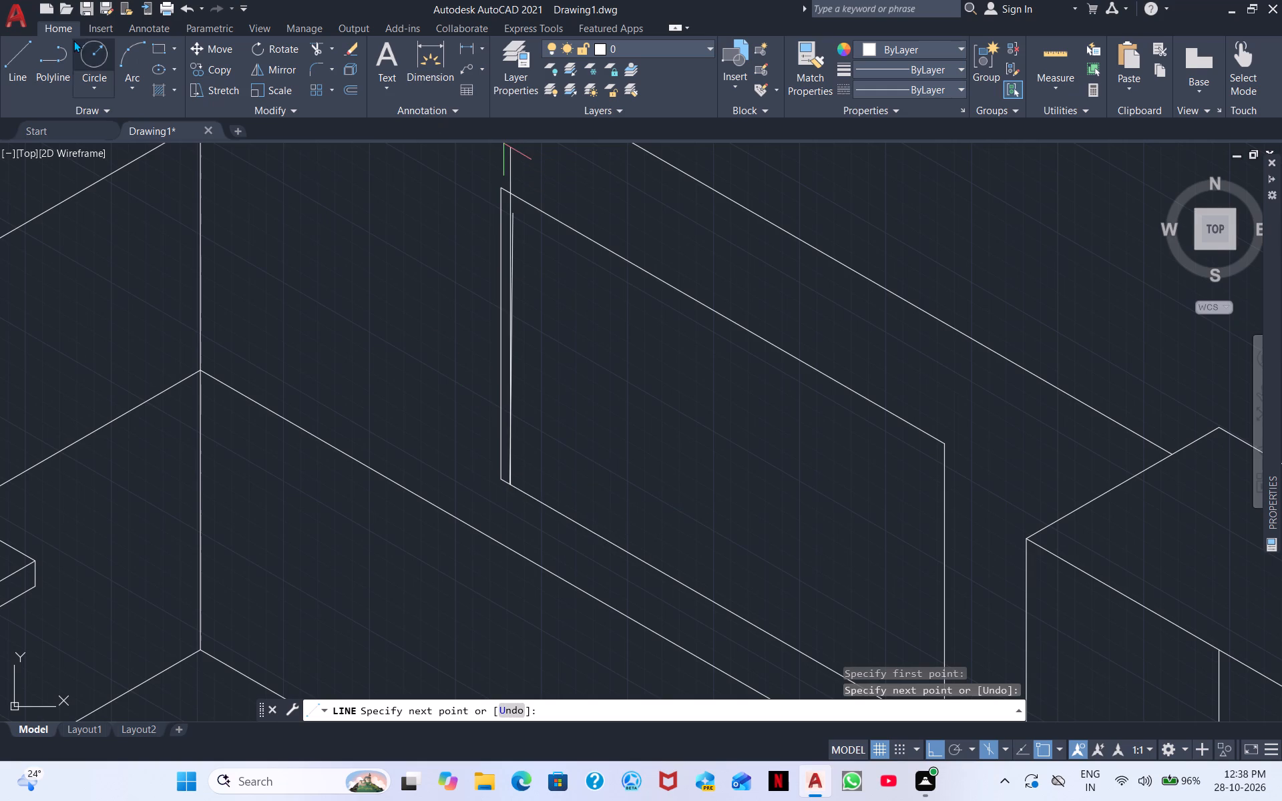
right_click(548, 302)
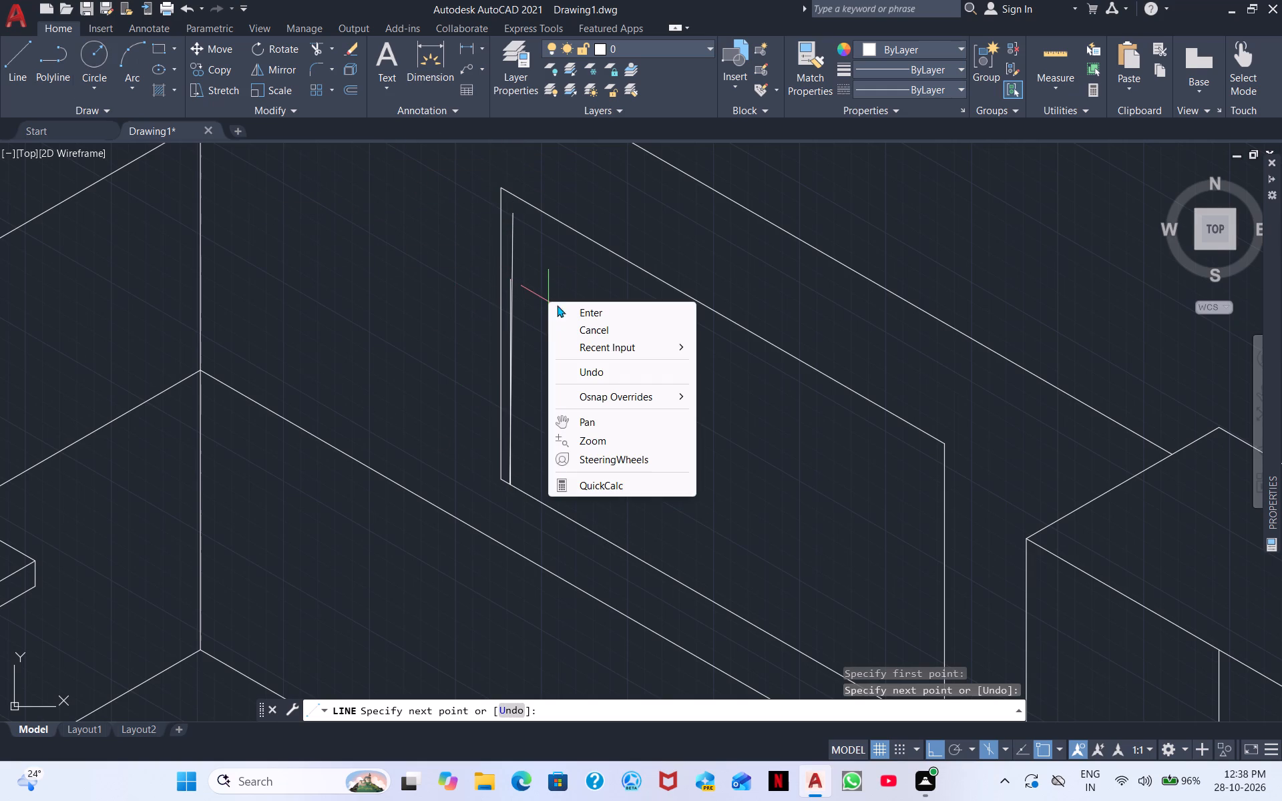
left_click(580, 311)
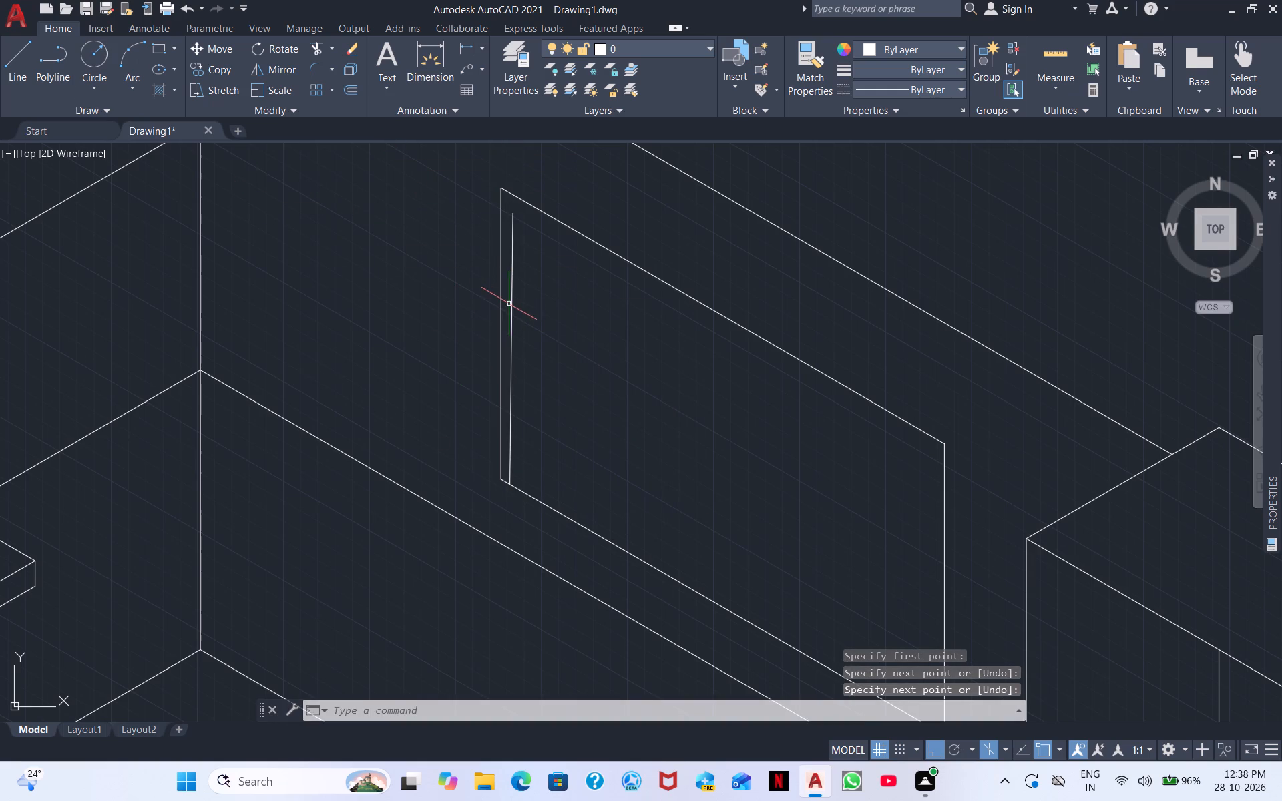
Erase the near-vertical line just inside the panel's near edge.
left_click(511, 304)
right_click(582, 312)
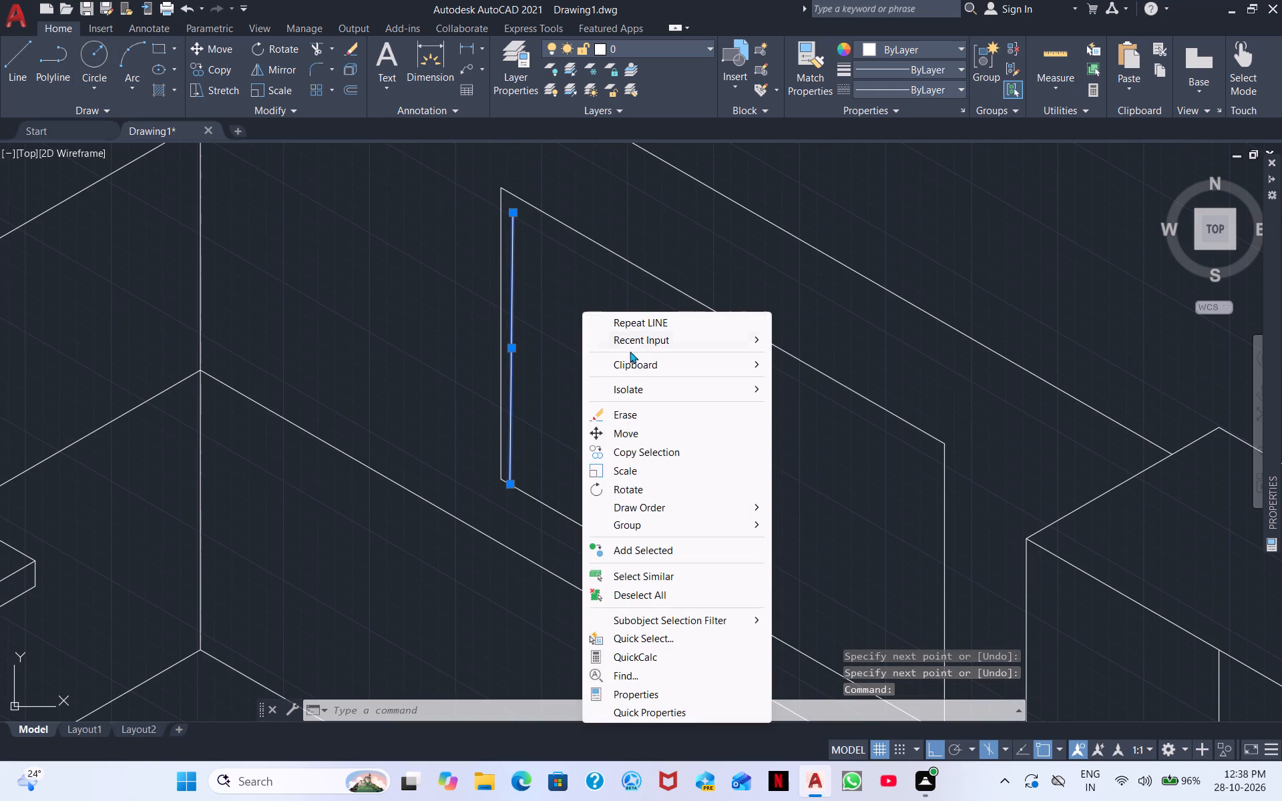
left_click(625, 417)
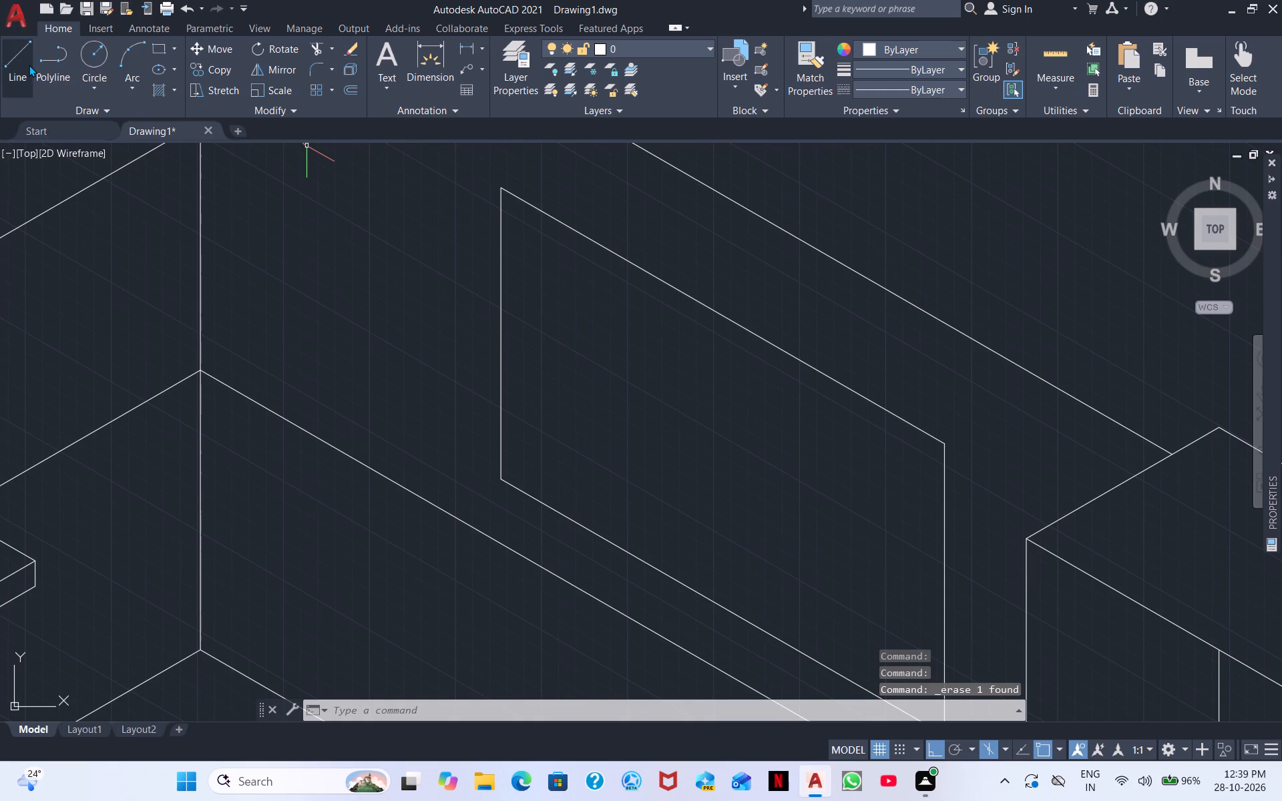
Draw a 330° line about 1825 long just below the panel's upper edge, overrunning both vertical edges.
left_click(26, 64)
left_click(489, 204)
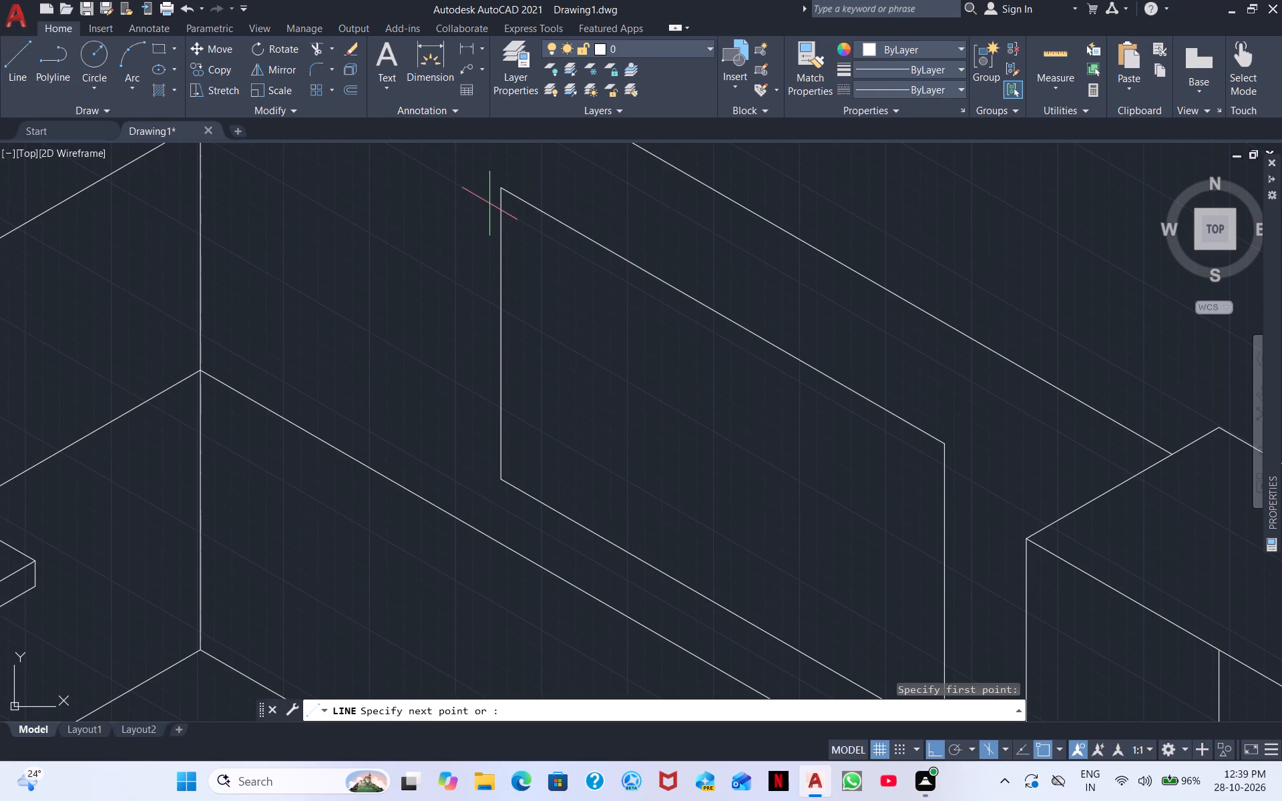
left_click(992, 447)
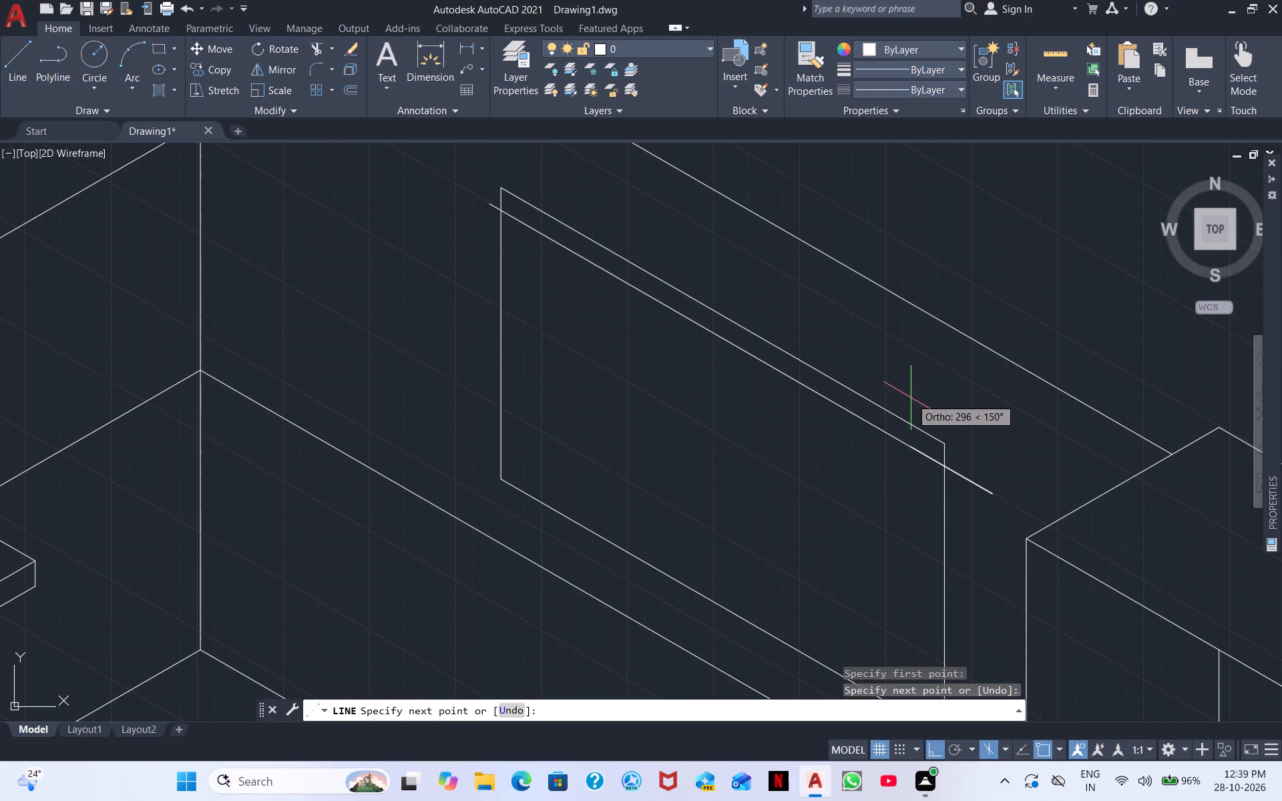
right_click(969, 405)
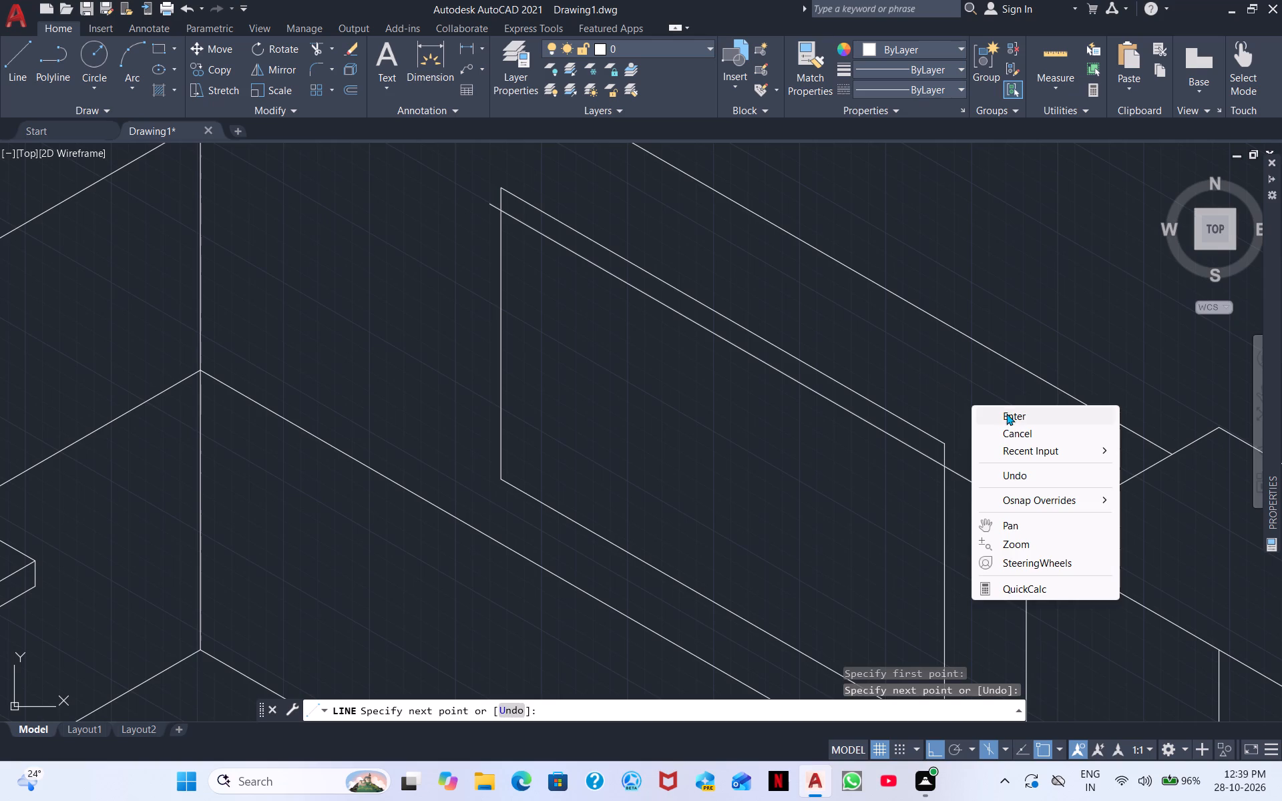
left_click(1009, 415)
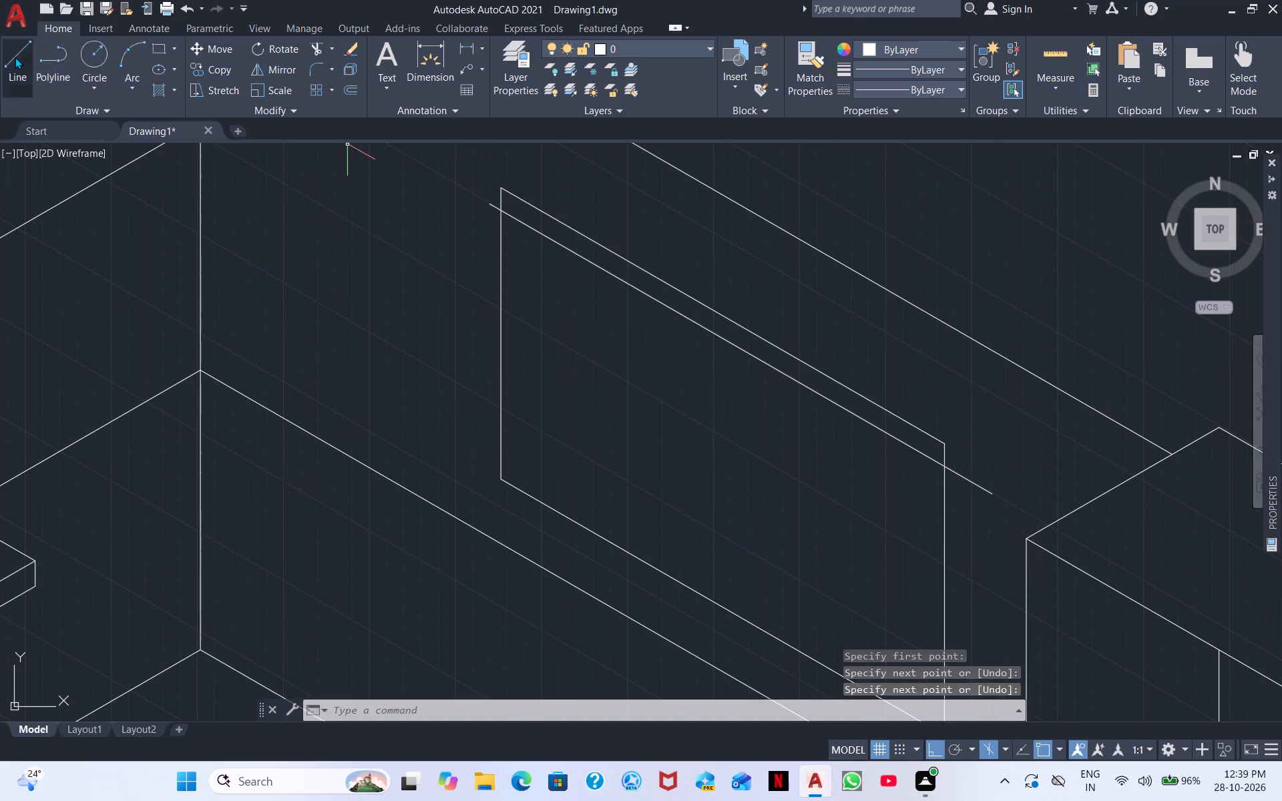
Draw a 330° line just above the panel's lower edge, running past both vertical edges.
left_click(15, 57)
middle_click_drag(494, 294, 383, 120)
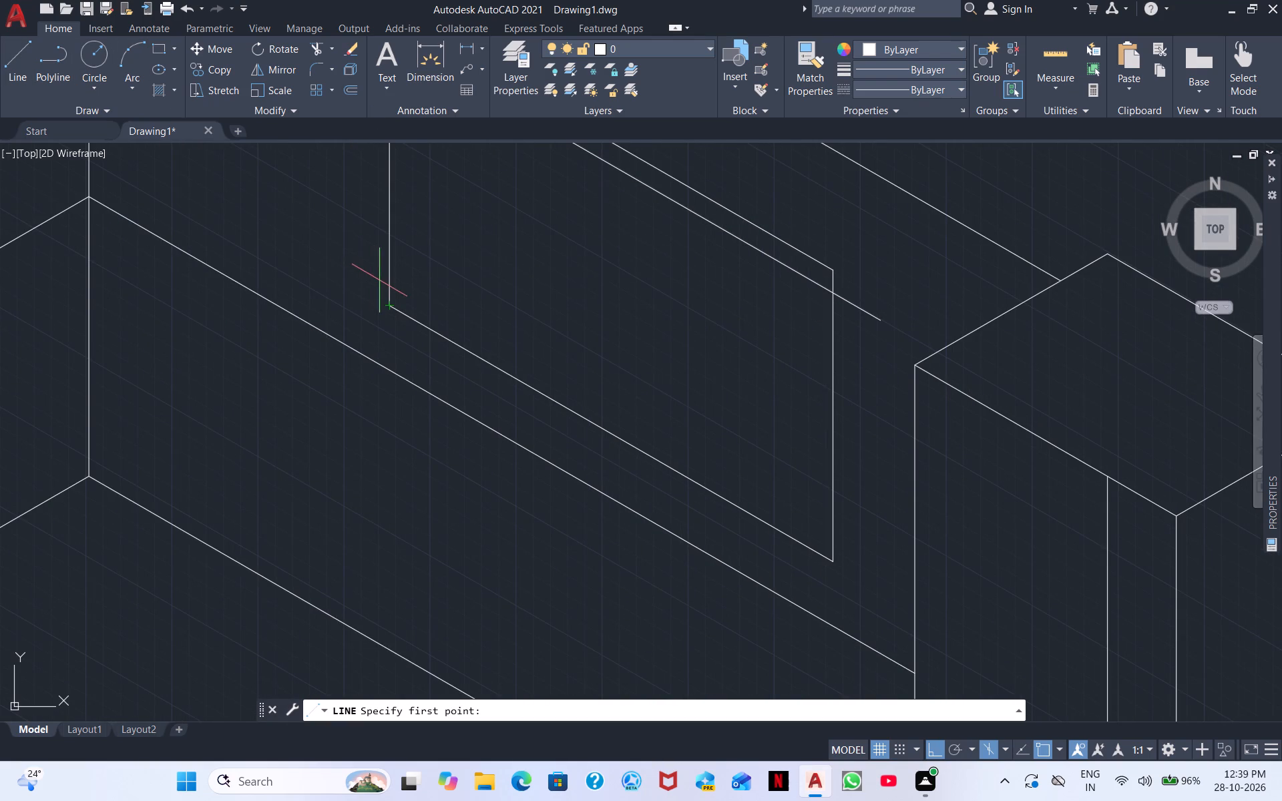
left_click(379, 280)
left_click(869, 486)
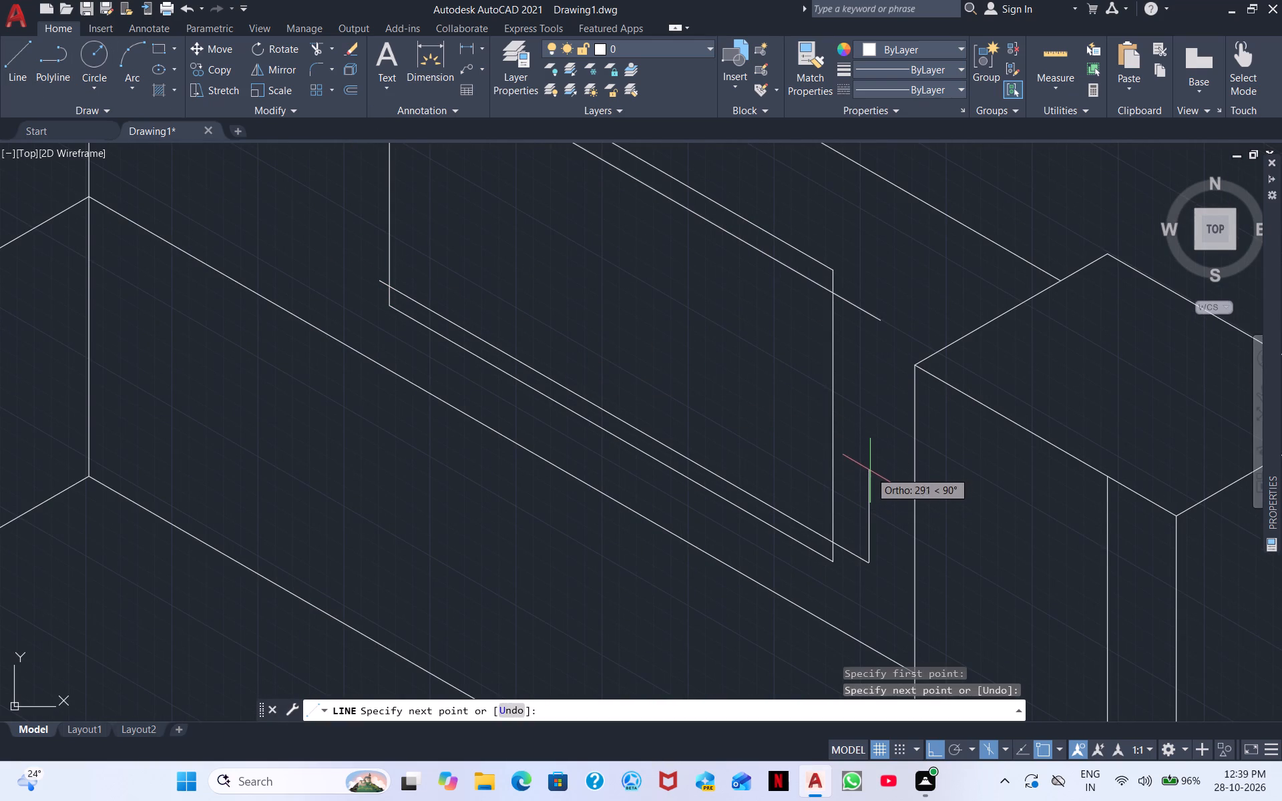
right_click(861, 401)
left_click(928, 408)
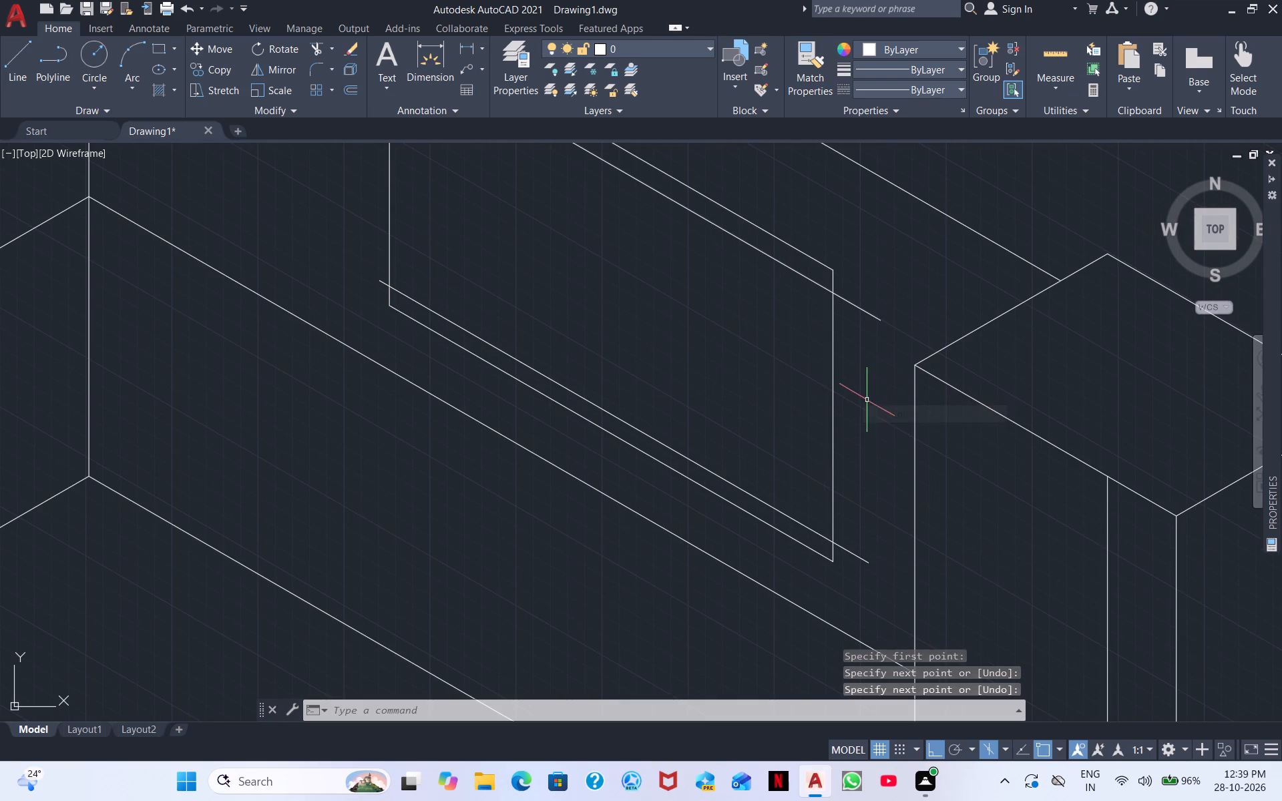
Draw a vertical line just inside the panel's far edge, from above its upper edge to below its lower edge.
right_click(867, 400)
left_click(914, 404)
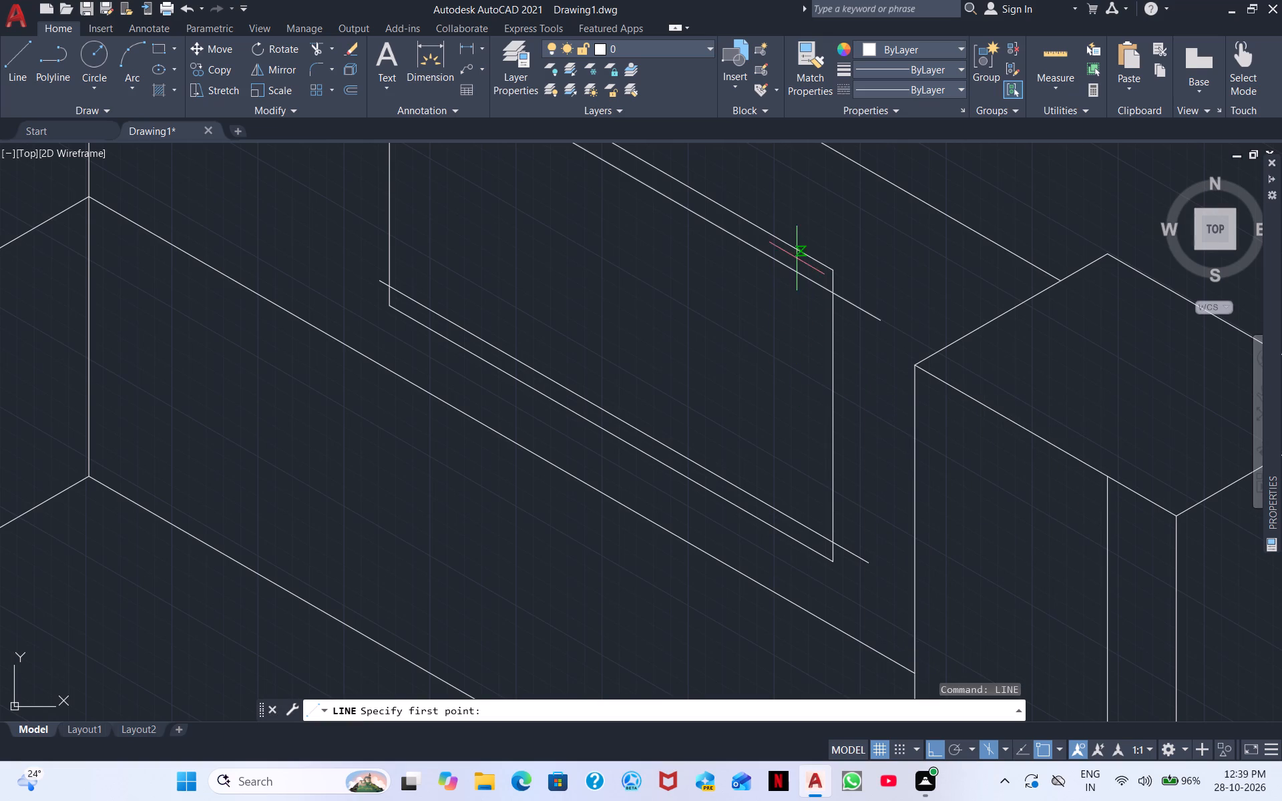
left_click_drag(811, 238, 843, 592)
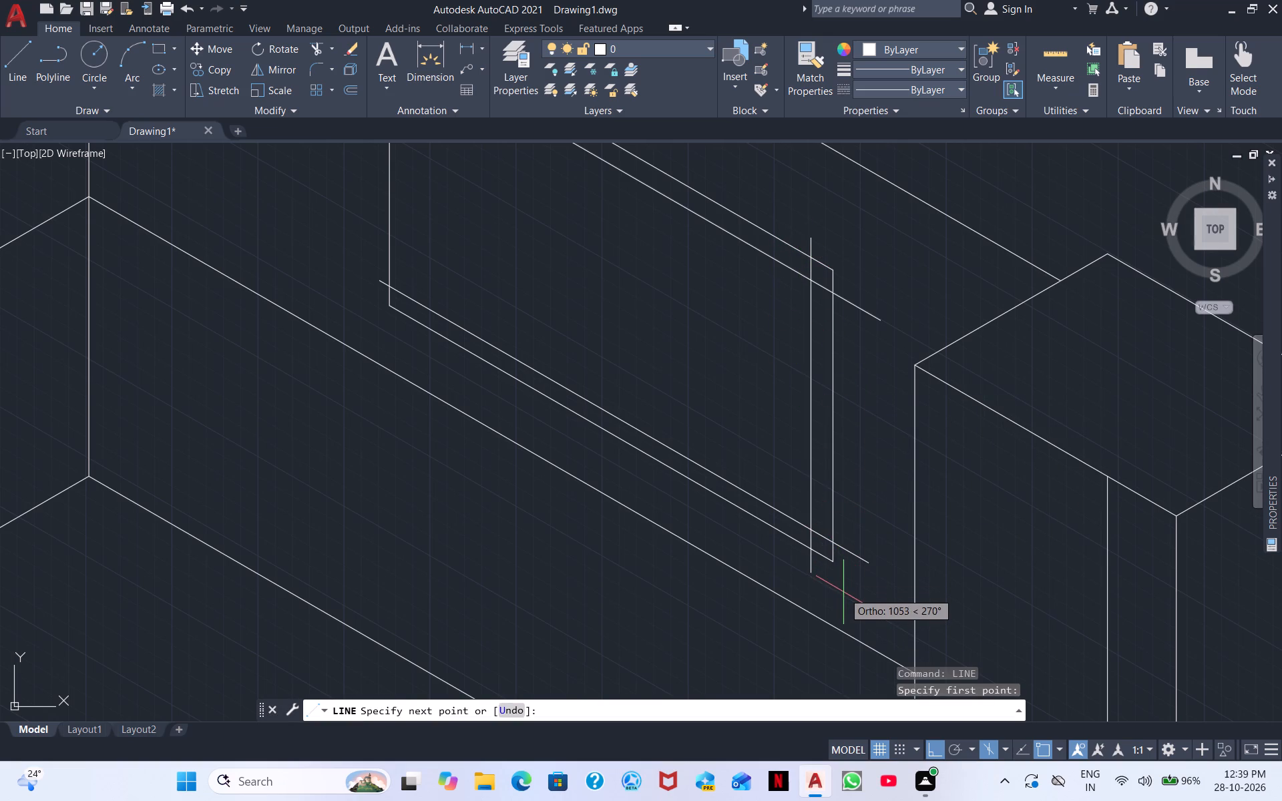
left_click_drag(843, 592, 843, 589)
left_click(845, 585)
right_click(852, 536)
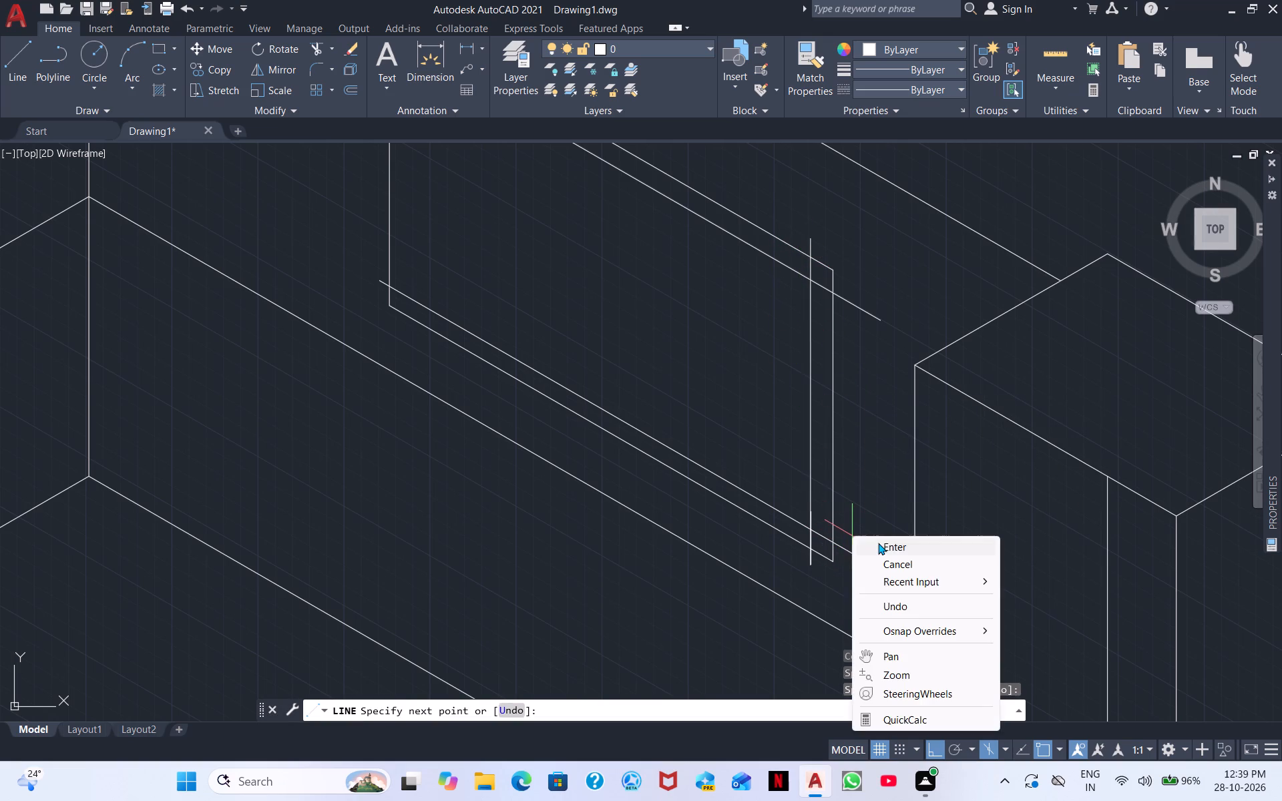
left_click(879, 543)
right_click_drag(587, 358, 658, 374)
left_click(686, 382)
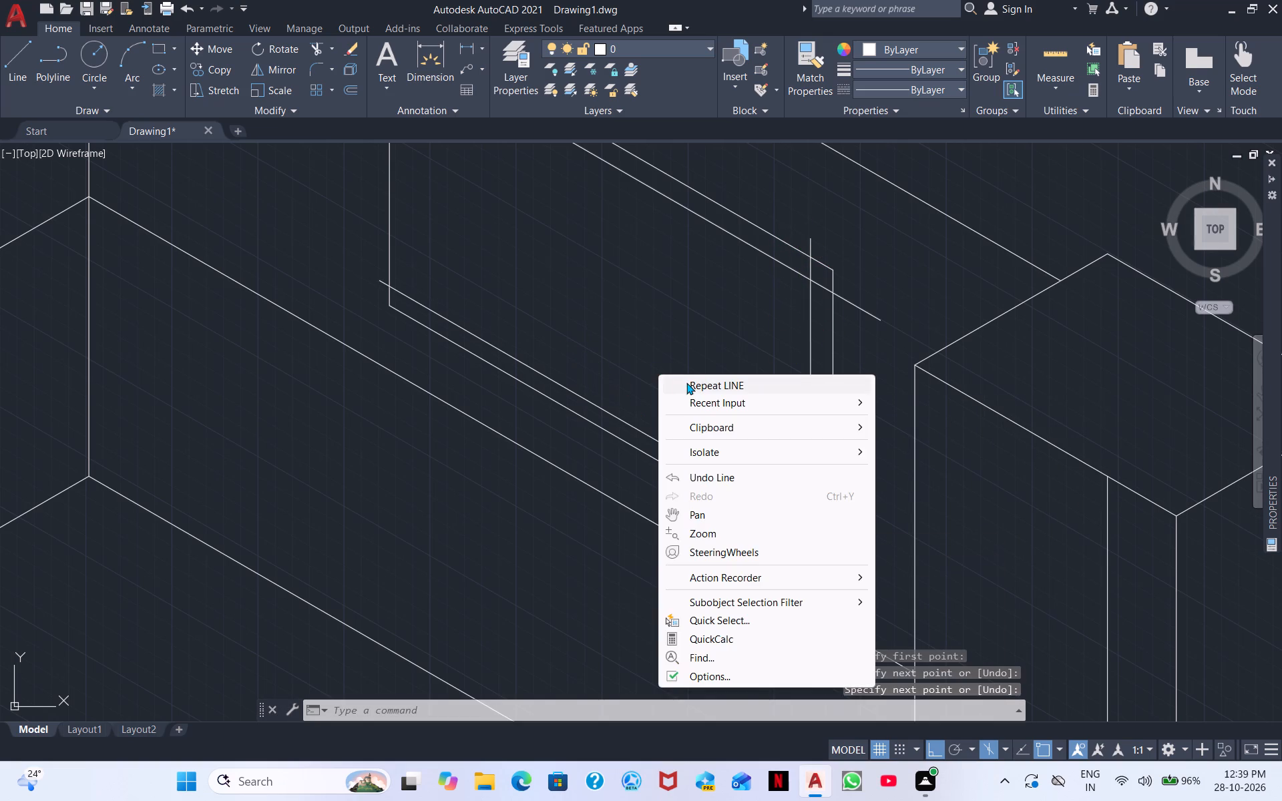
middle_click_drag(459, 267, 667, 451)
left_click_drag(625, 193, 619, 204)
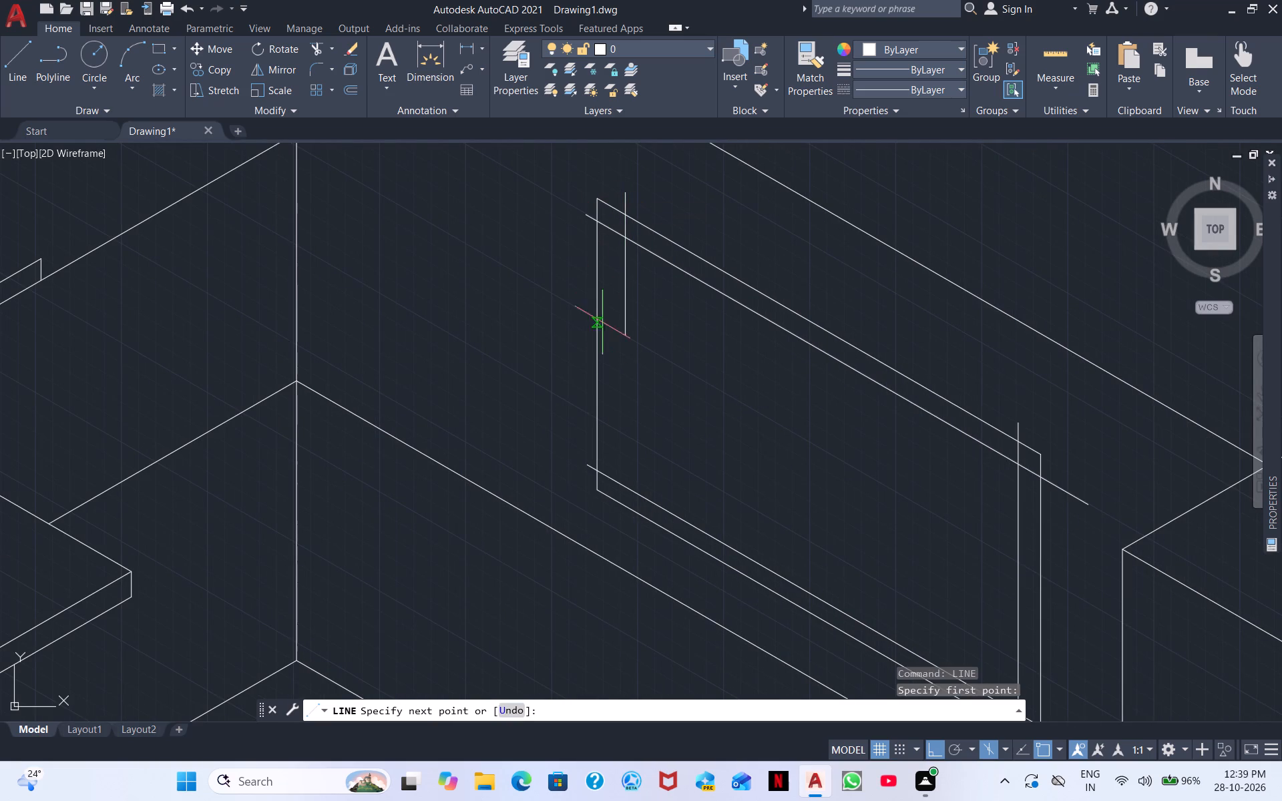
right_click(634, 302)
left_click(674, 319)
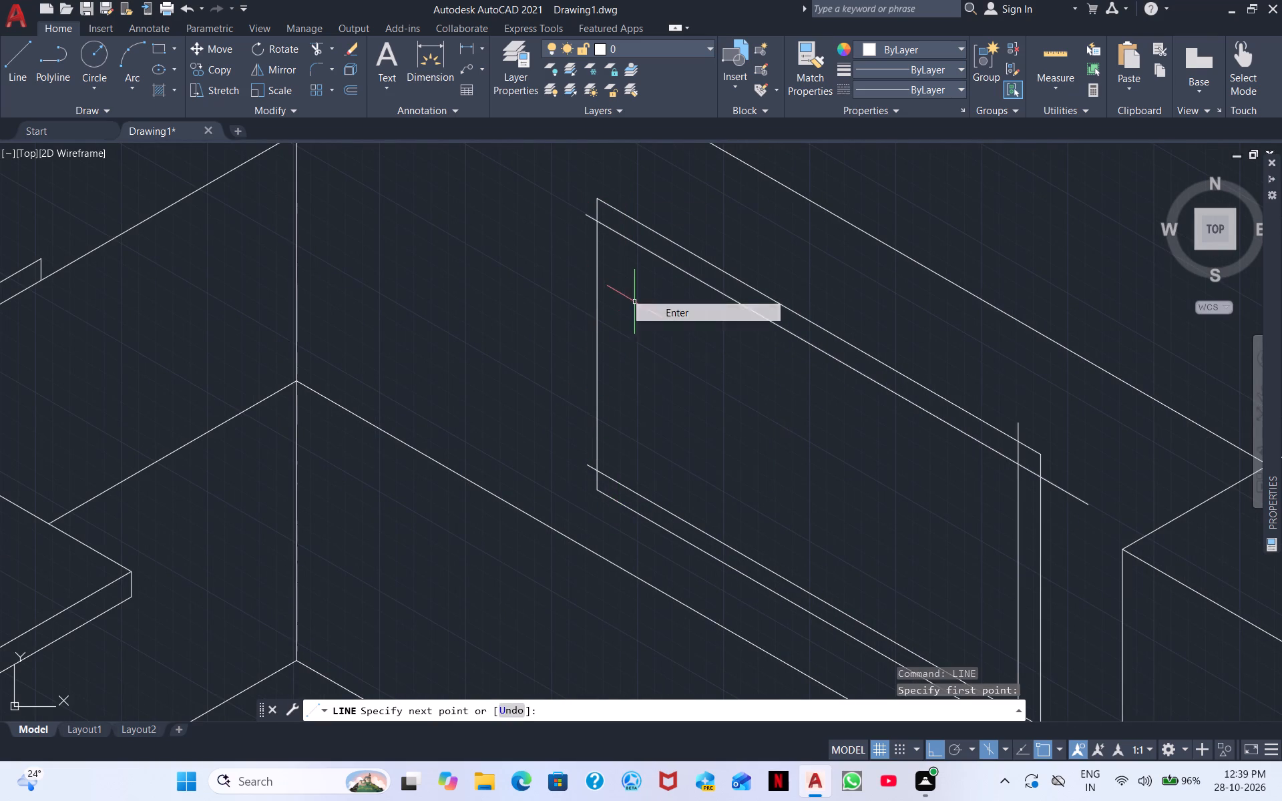
Draw a vertical line just inside the panel's near edge, from above its upper edge to below its lower edge.
right_click(614, 175)
left_click(643, 184)
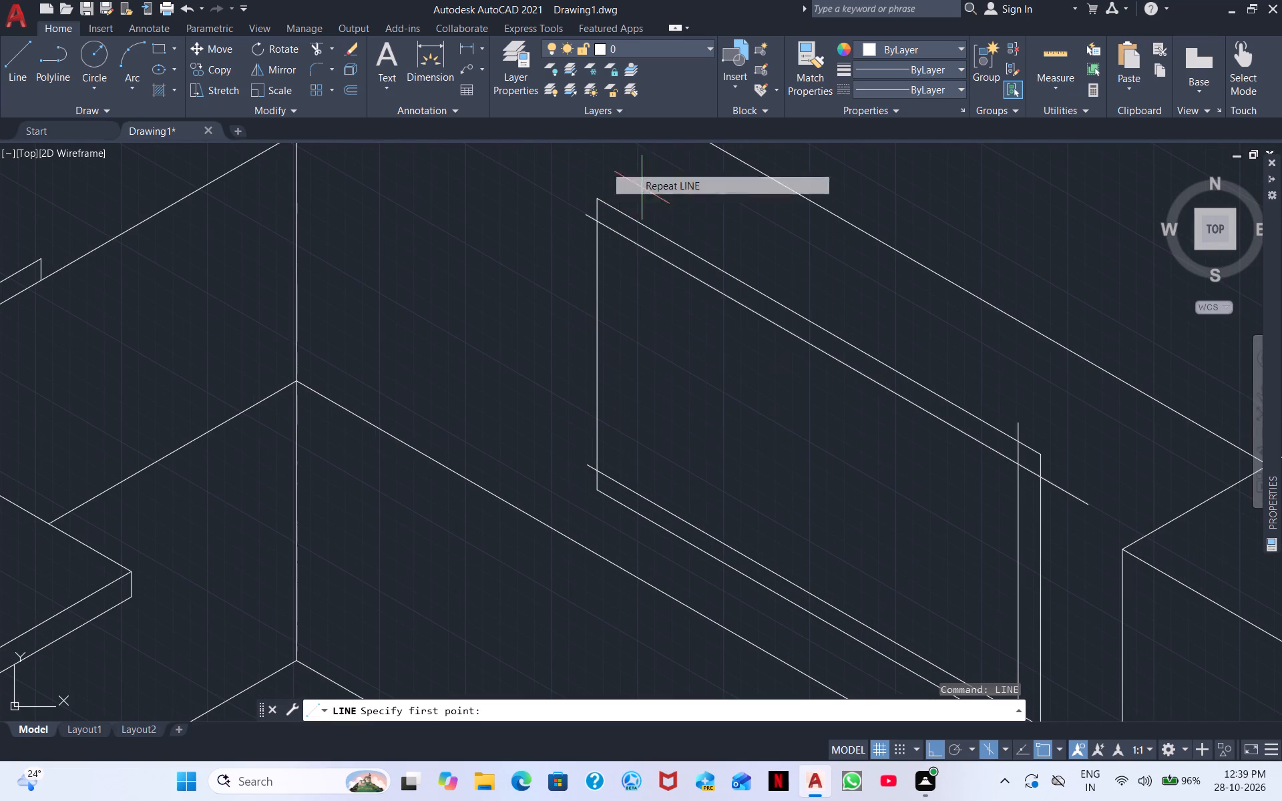
left_click_drag(622, 181, 608, 232)
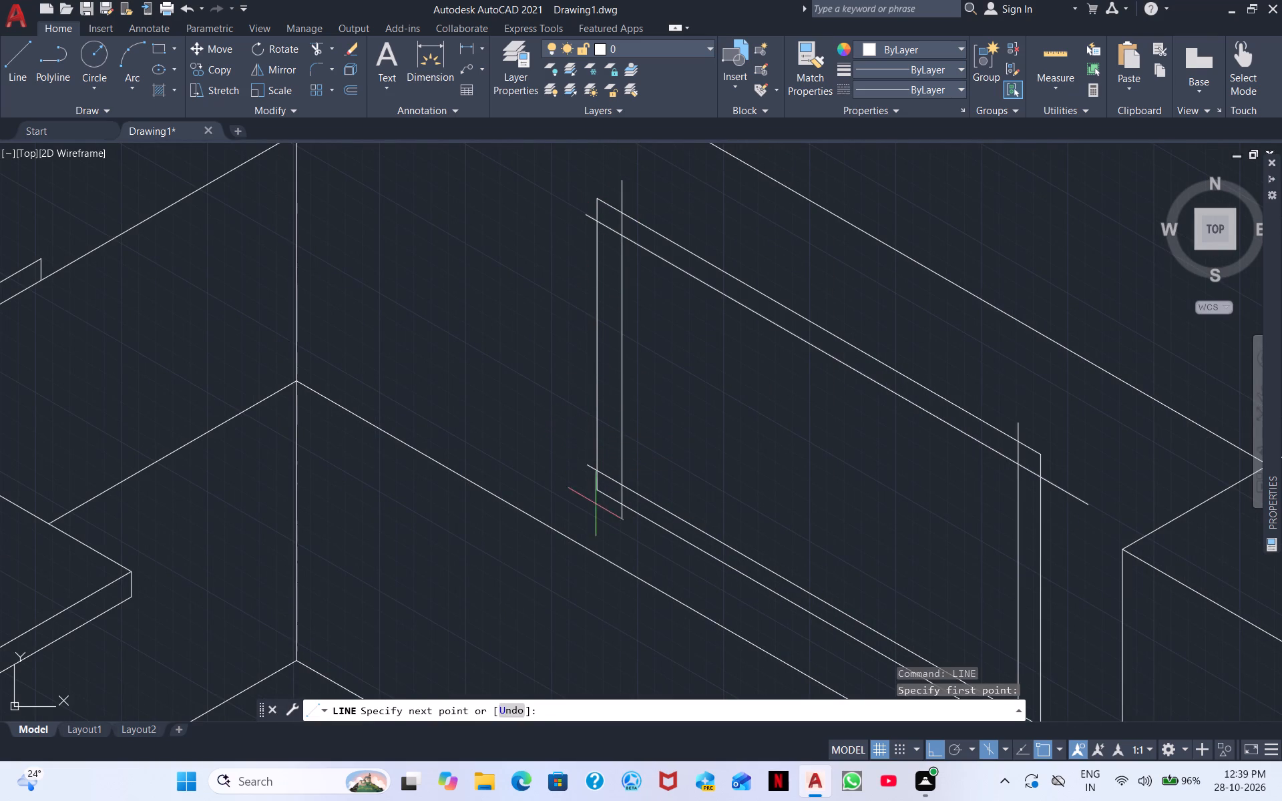
left_click(602, 526)
right_click(544, 485)
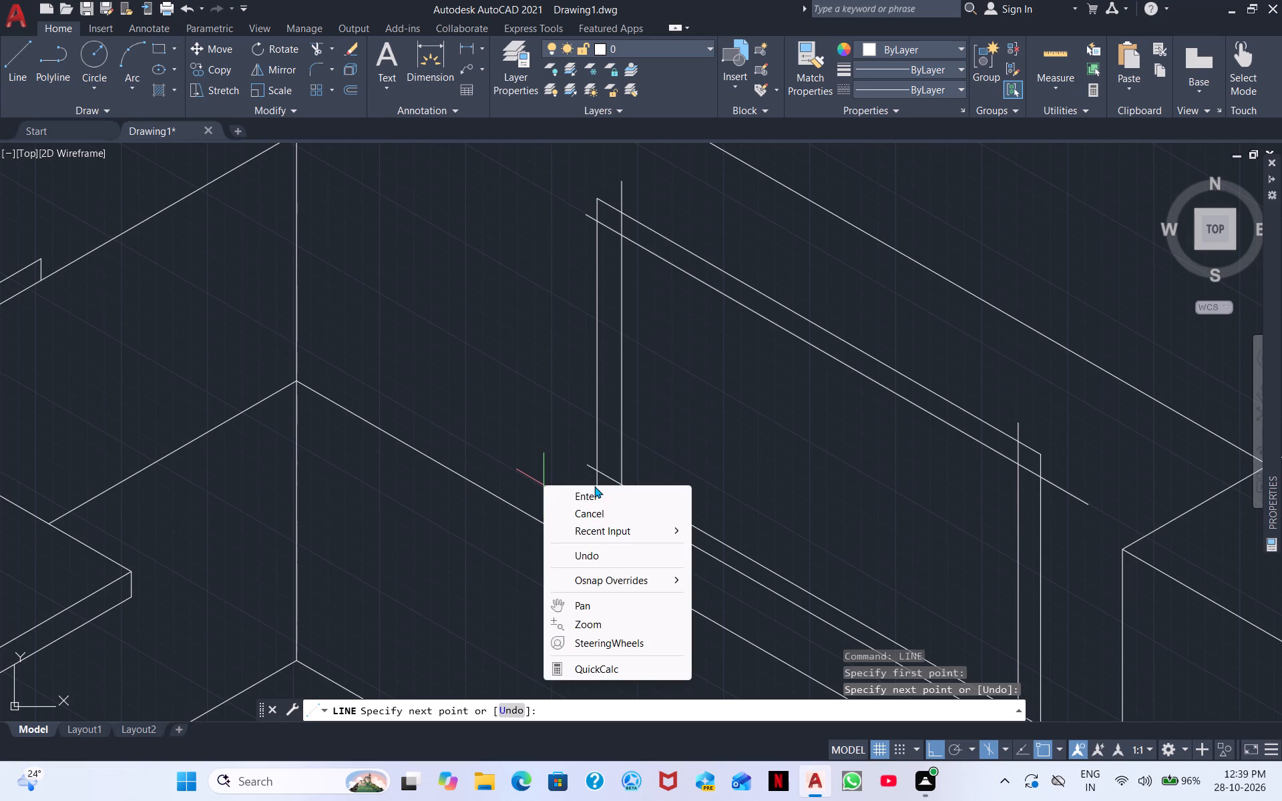
left_click(593, 495)
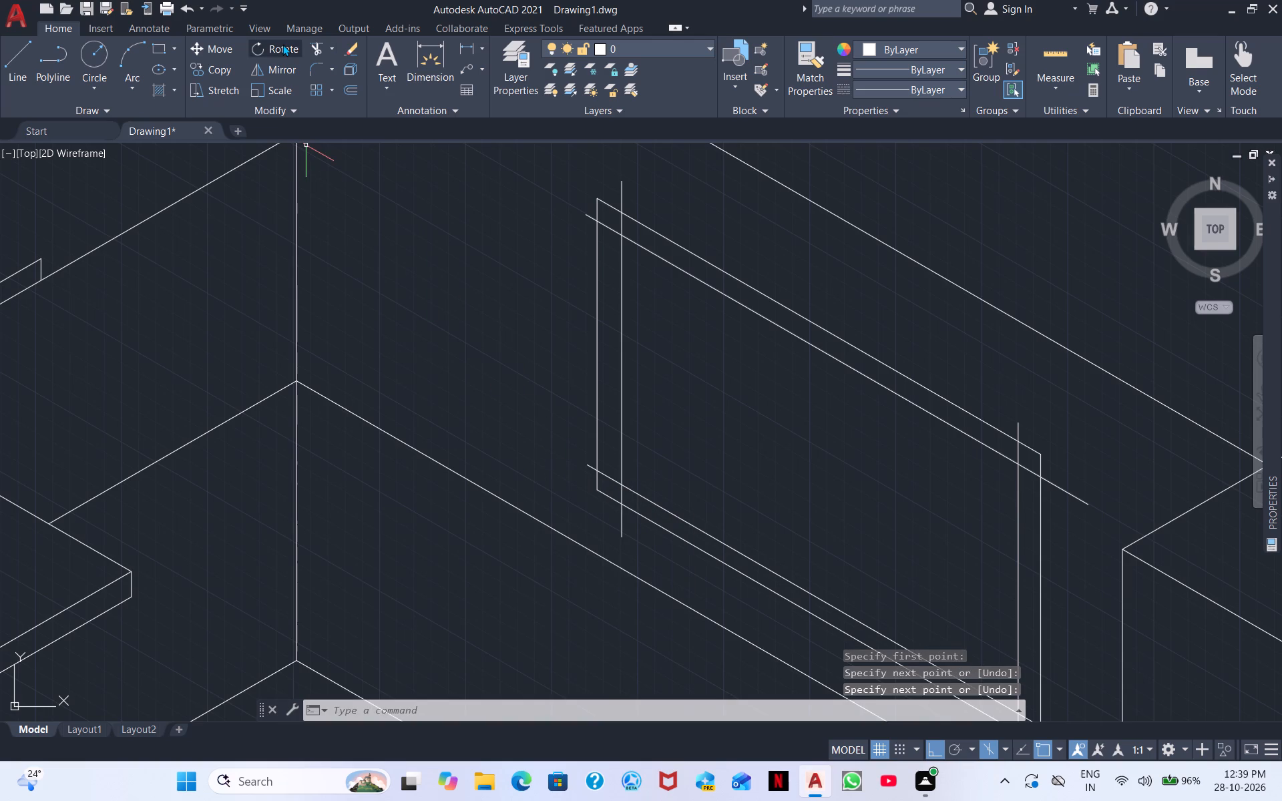
Trim the inner frame lines at the panel's two near corners, clearing the overrunning ends and the pieces between frame and panel edge.
left_click(314, 53)
left_click(608, 225)
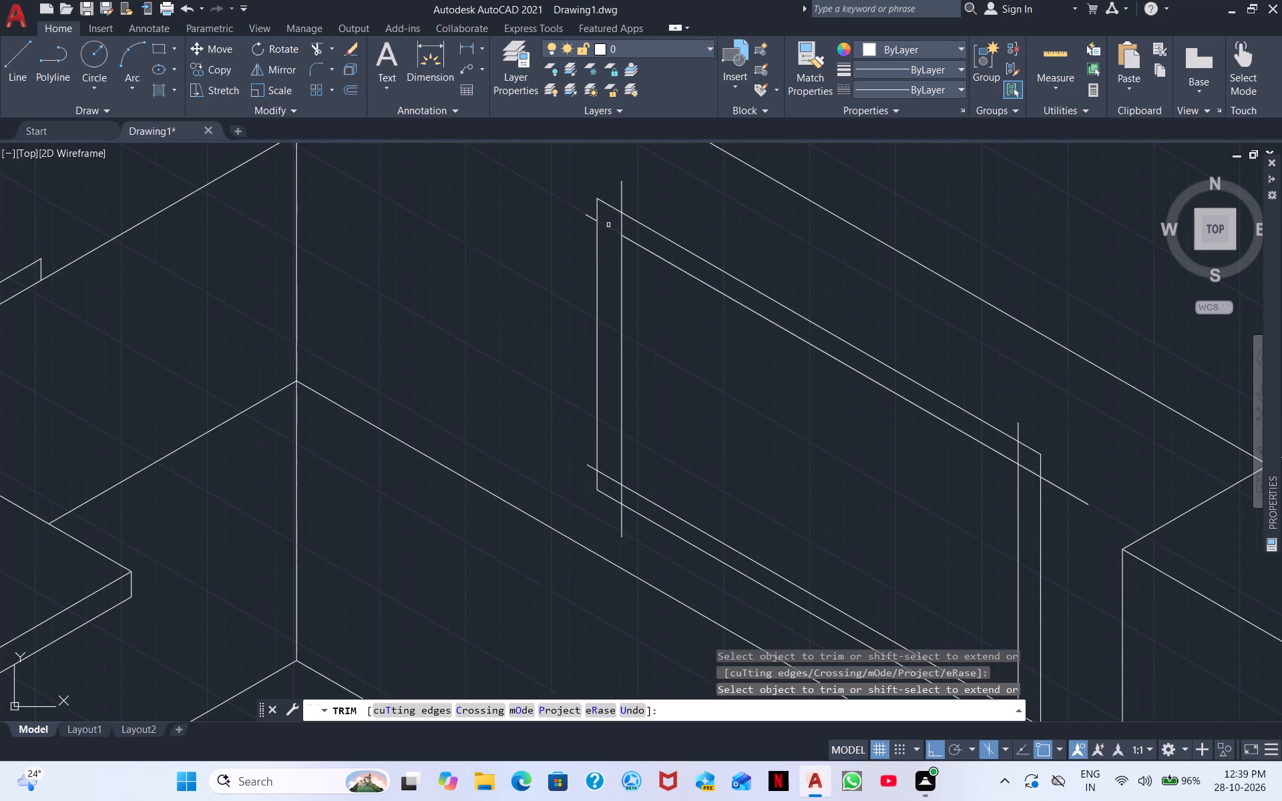
left_click(621, 226)
left_click(621, 192)
left_click(584, 215)
left_click(587, 467)
left_click_drag(604, 472, 604, 481)
left_click_drag(606, 486, 616, 497)
left_click(618, 499)
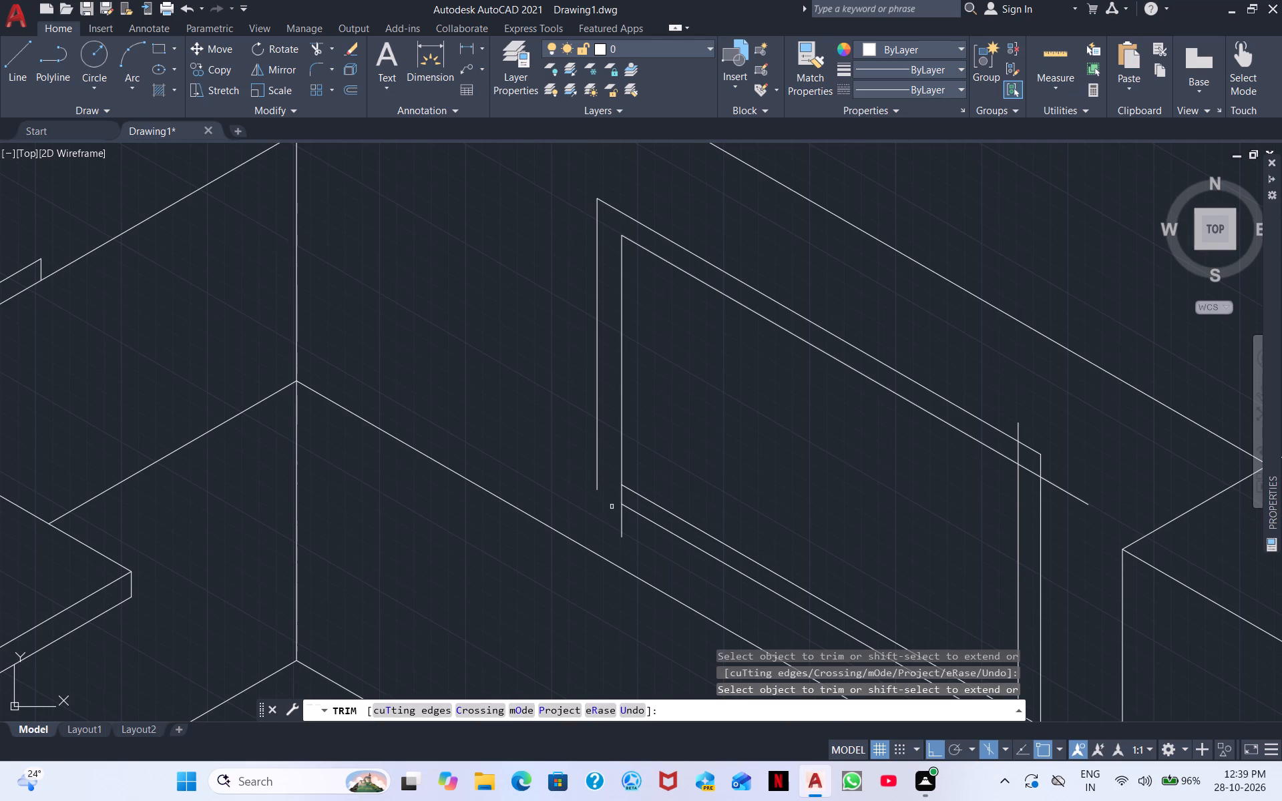
left_click(624, 500)
left_click_drag(625, 525, 606, 525)
Trim the inner frame lines at the panel's two far corners, clearing everything that overruns the inner rectangle.
middle_click_drag(654, 455, 457, 348)
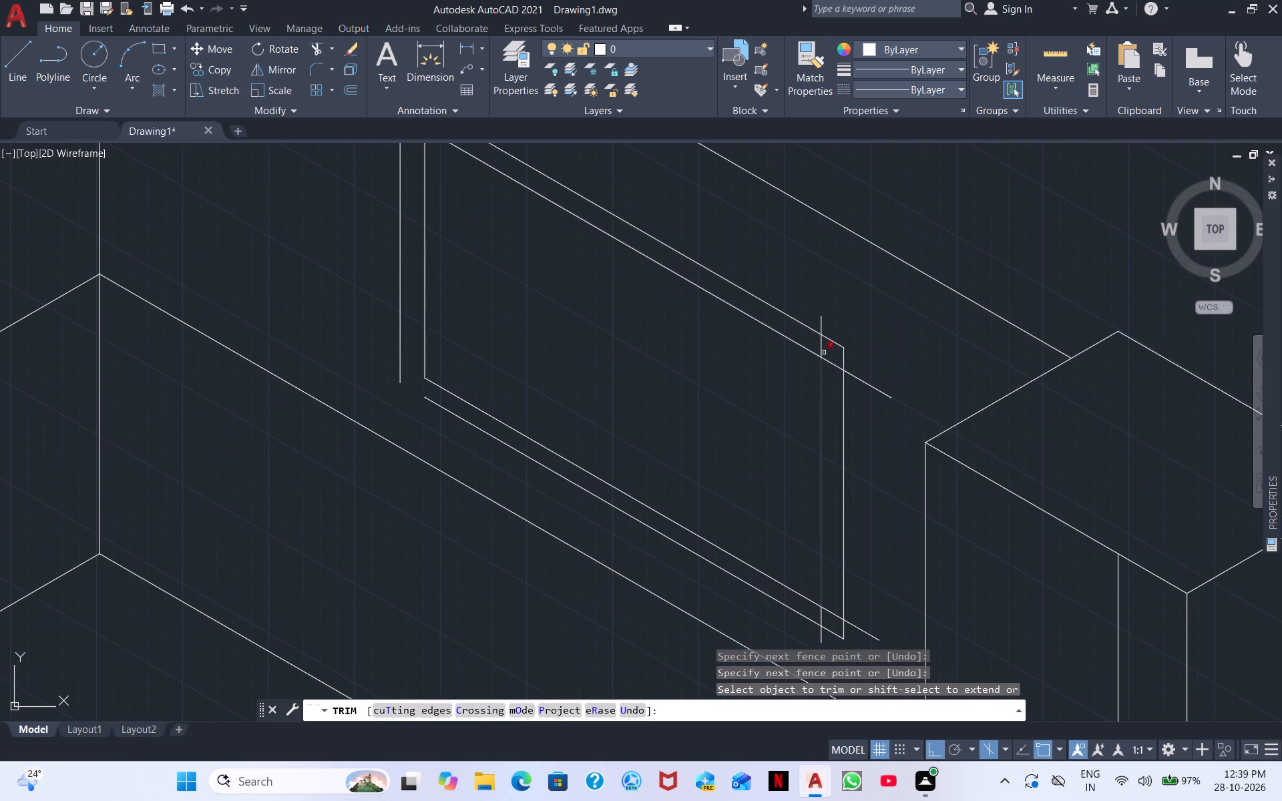
left_click_drag(819, 342, 829, 348)
left_click(828, 362)
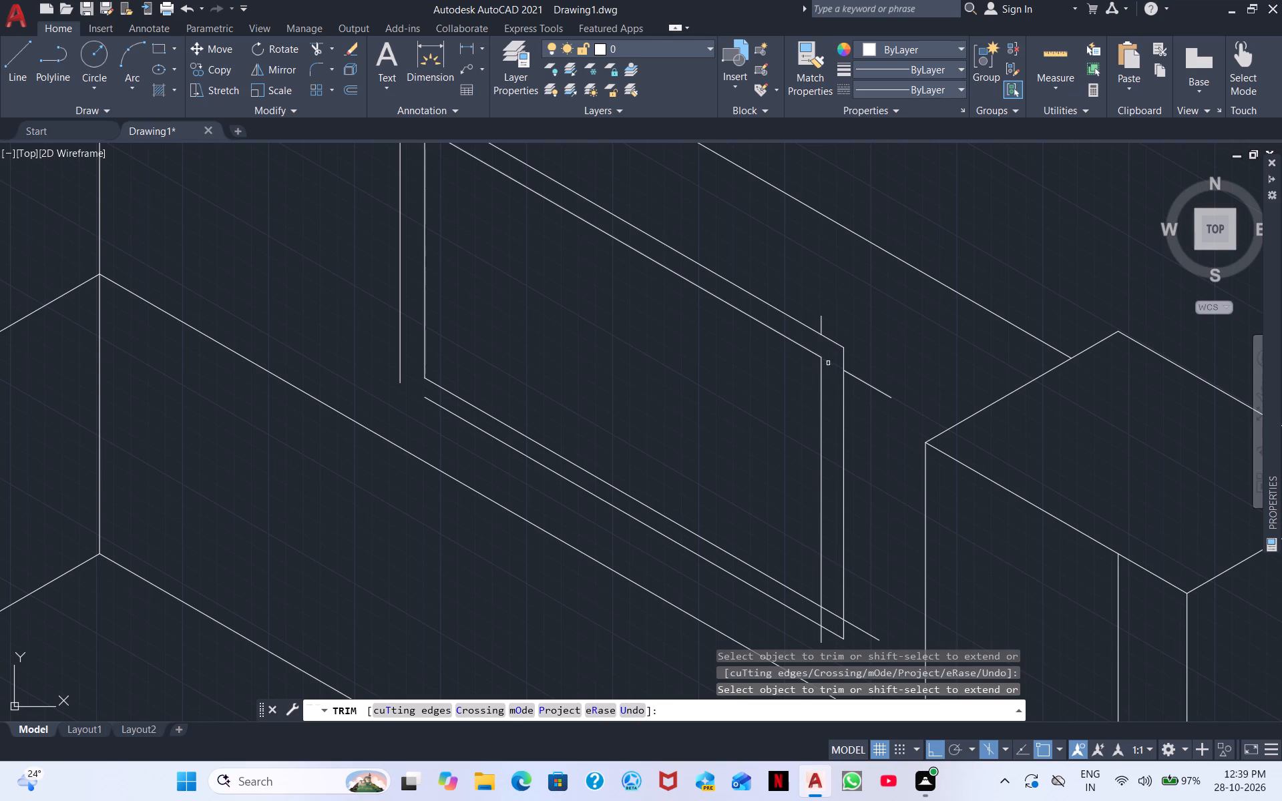
left_click(822, 328)
left_click(869, 384)
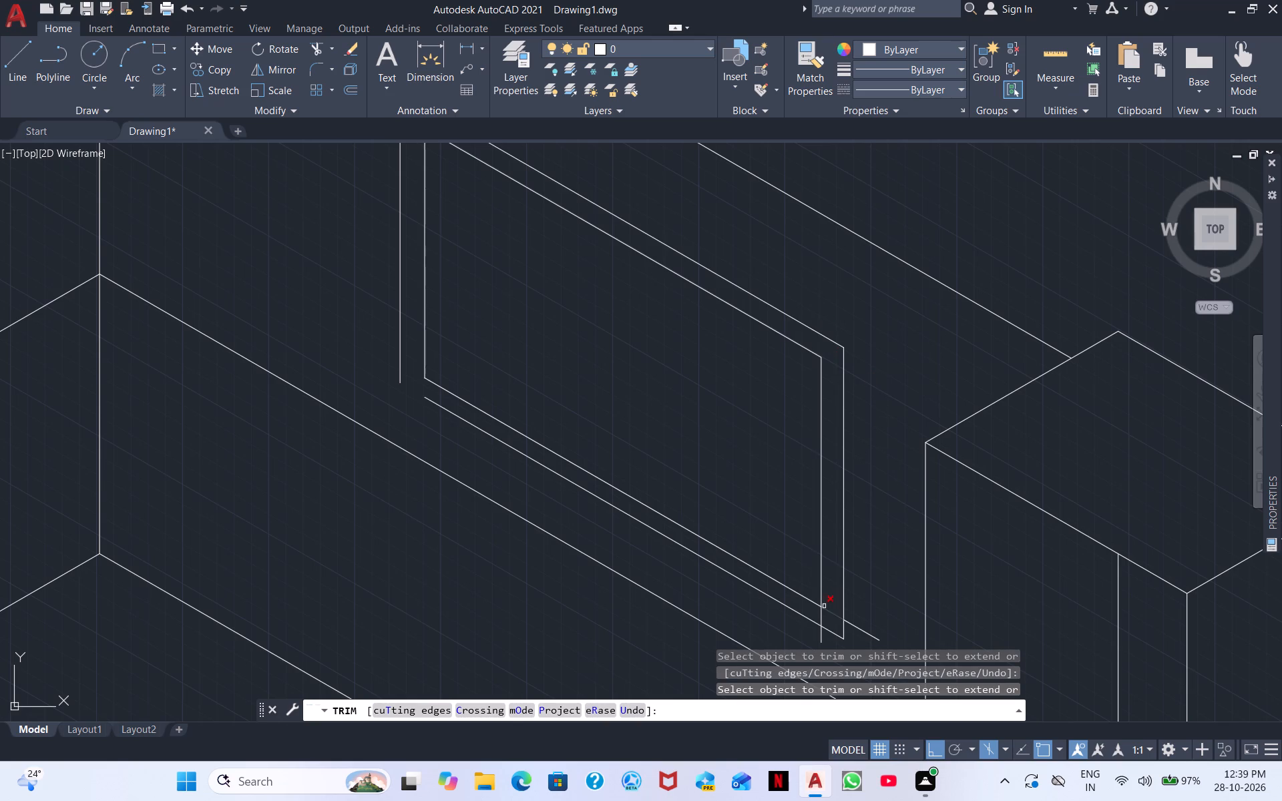
left_click(823, 611)
left_click(827, 610)
middle_click_drag(825, 600, 756, 489)
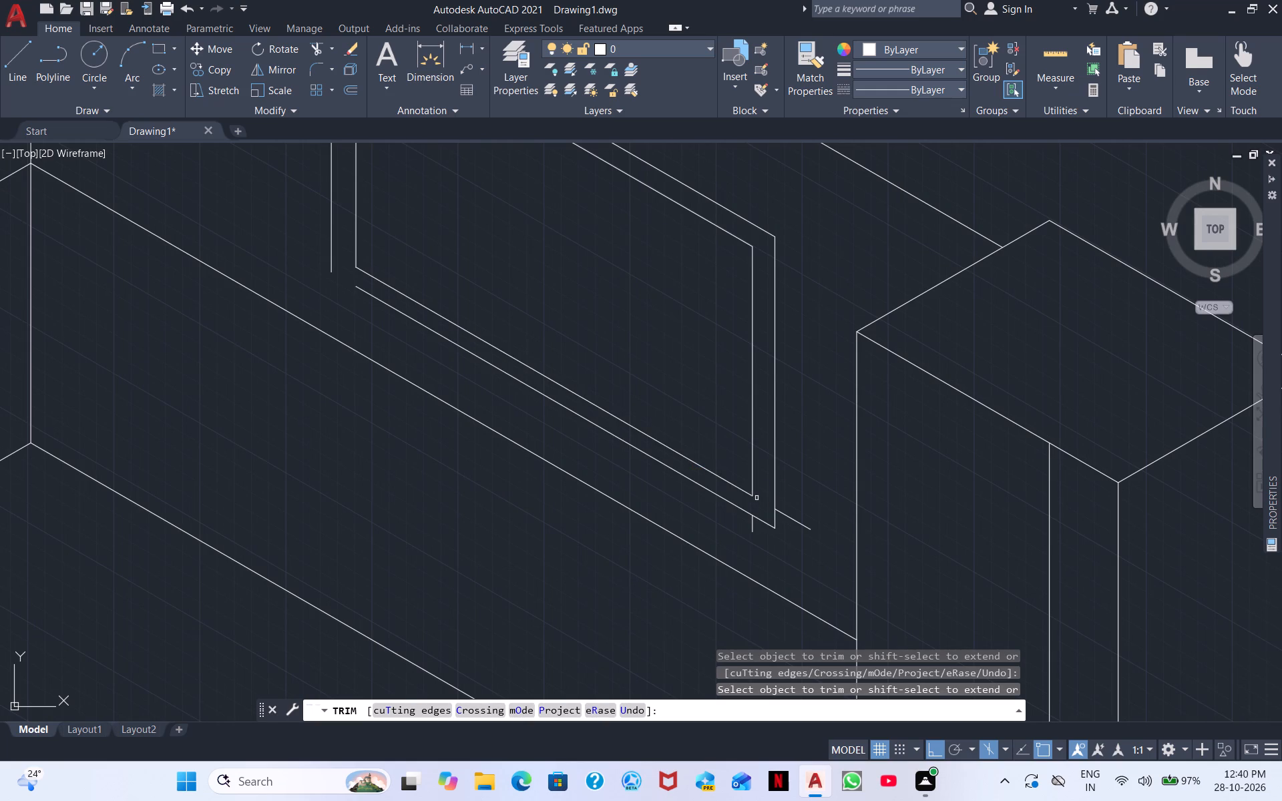
double_click(793, 522)
left_click(755, 527)
left_click(731, 527)
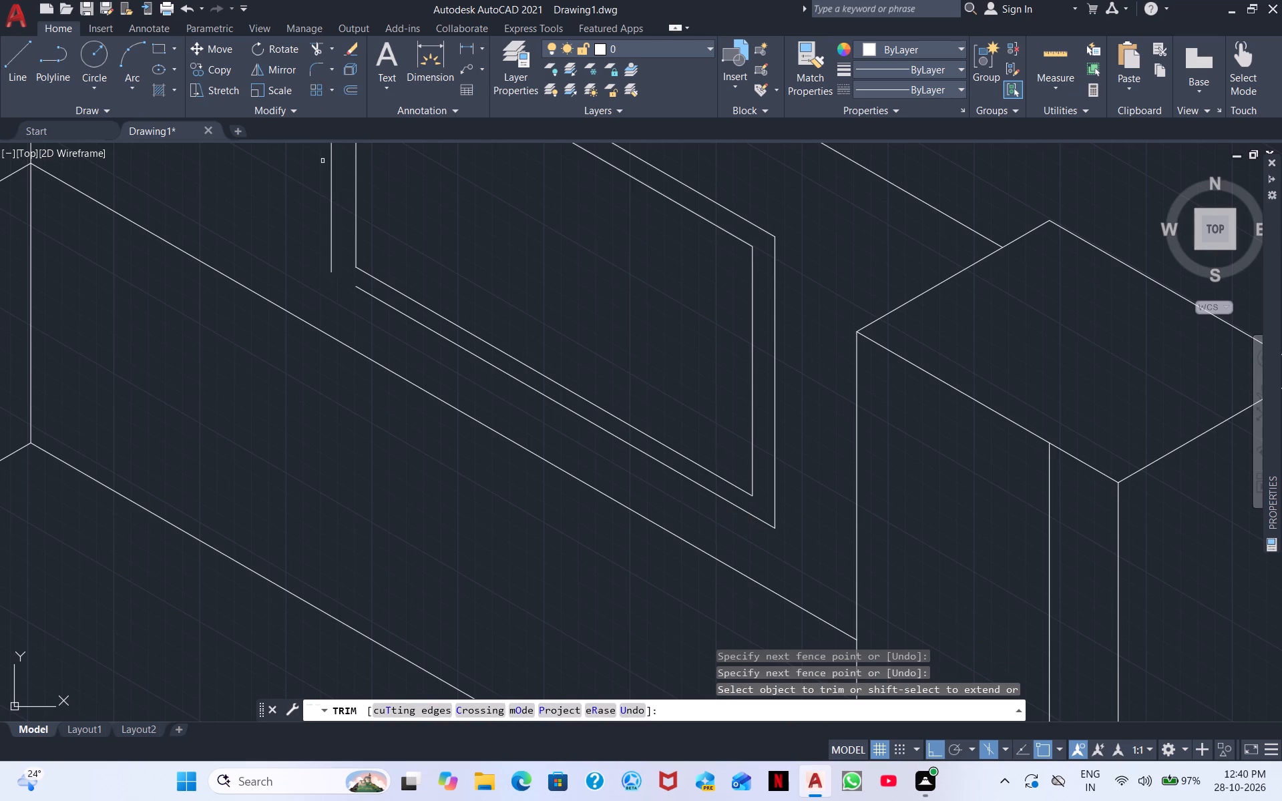
Extend the panel's outer lower edge back to its near vertical edge to close the outer outline.
left_click(365, 291, "shift")
scroll(456, 237, "down", 1)
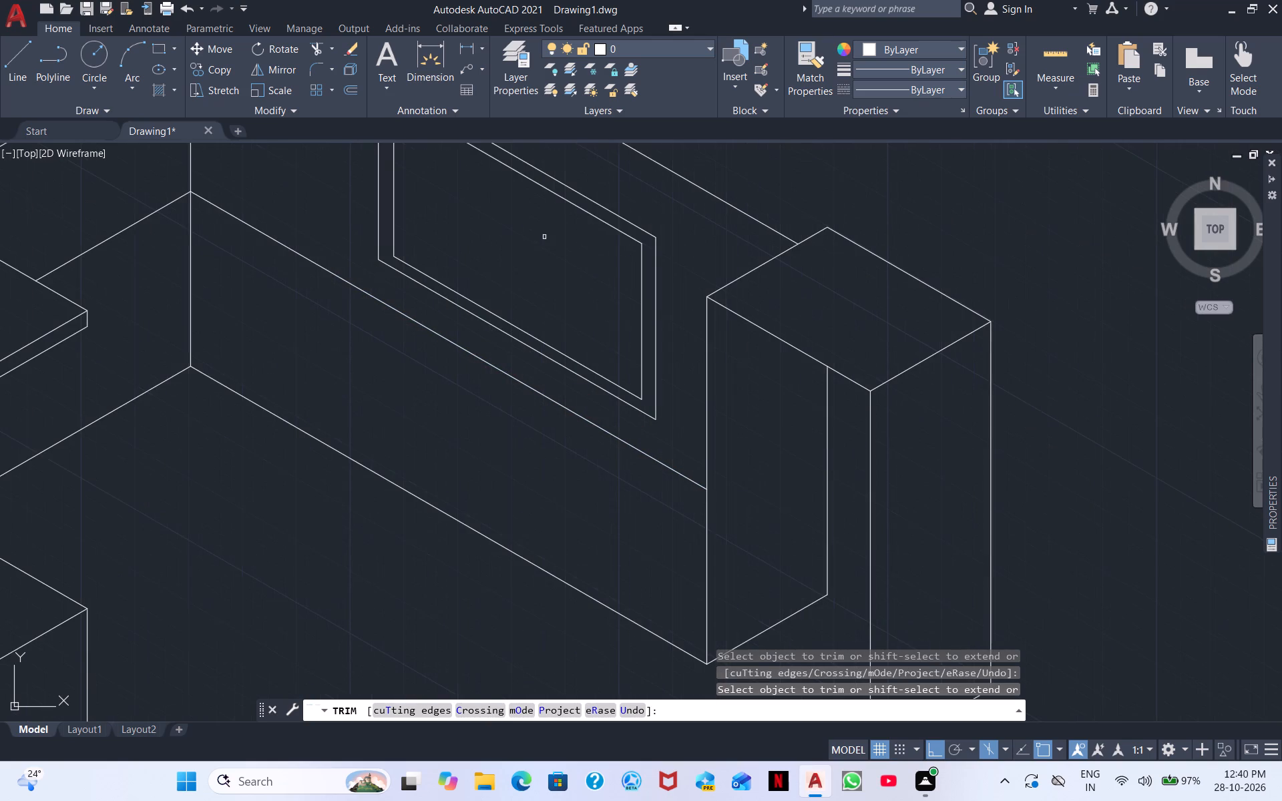
middle_click_drag(535, 243, 469, 311)
right_click(458, 284)
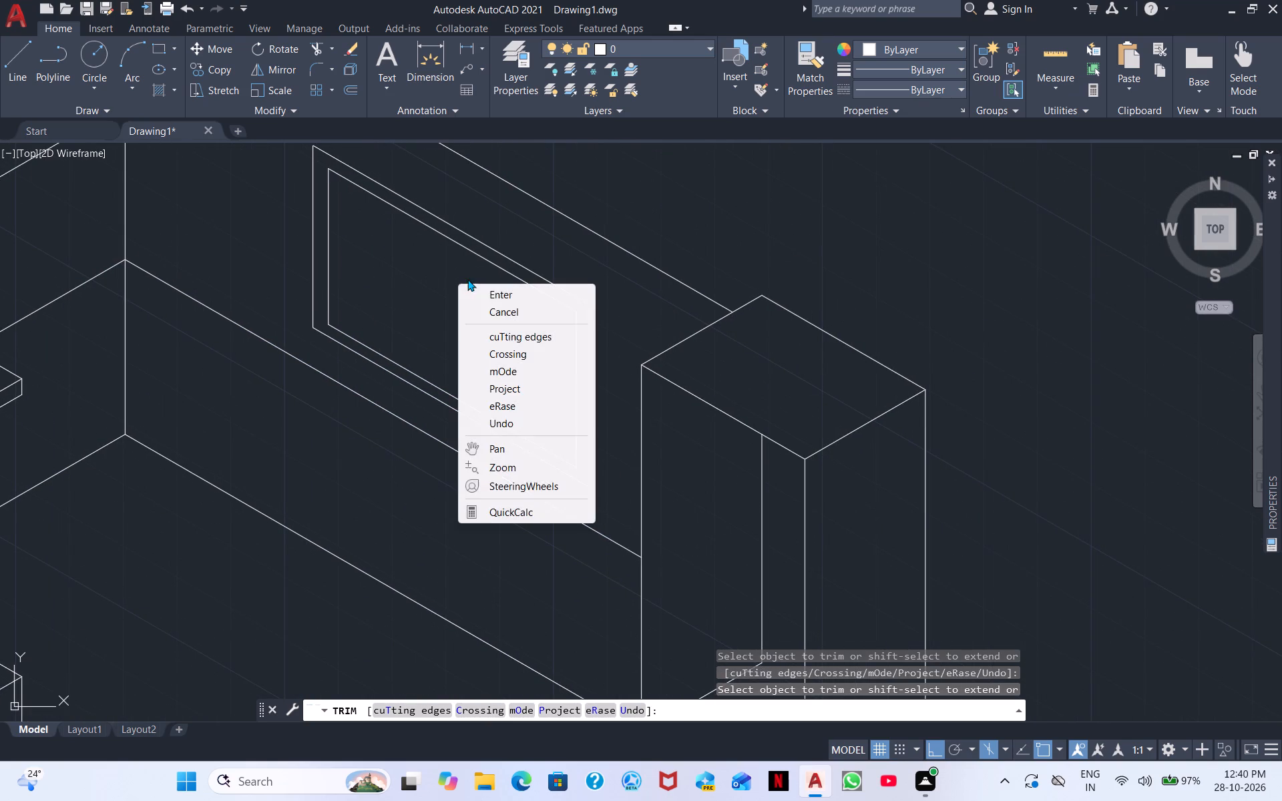
left_click_drag(493, 286, 485, 292)
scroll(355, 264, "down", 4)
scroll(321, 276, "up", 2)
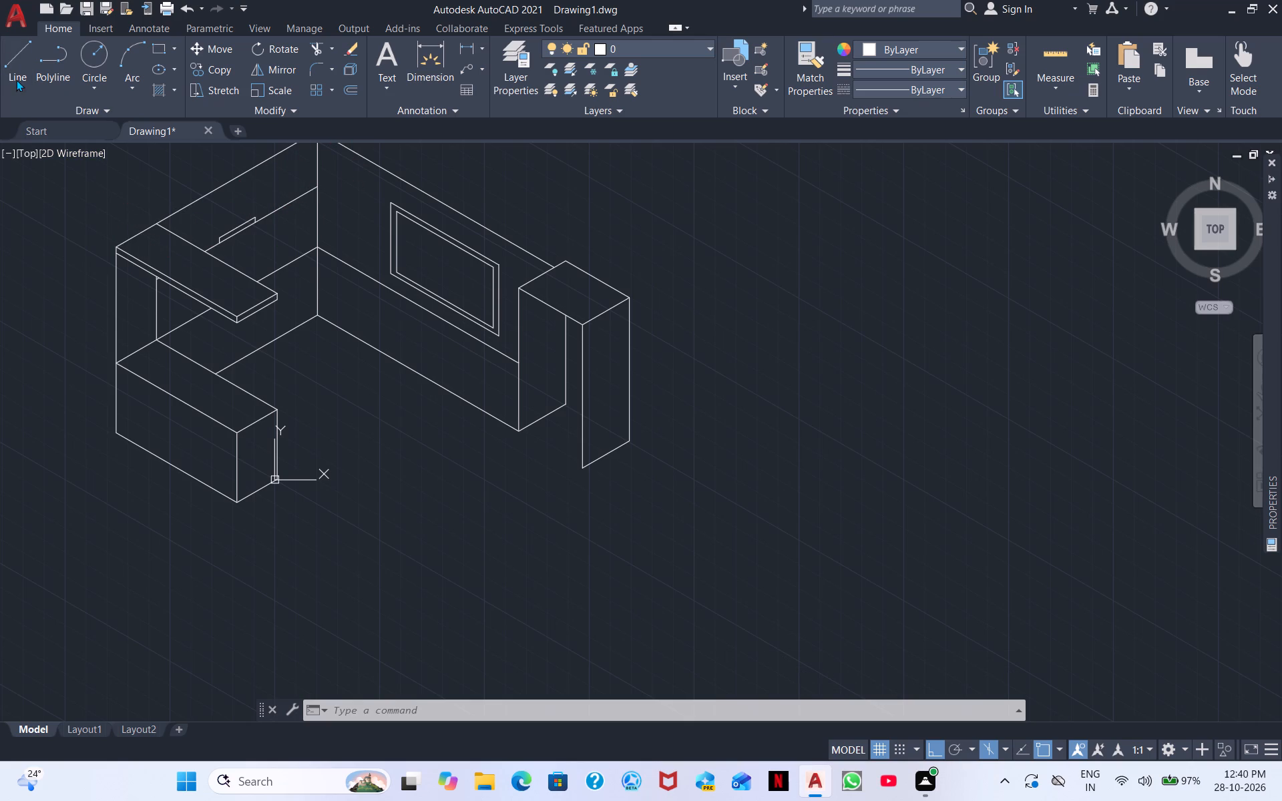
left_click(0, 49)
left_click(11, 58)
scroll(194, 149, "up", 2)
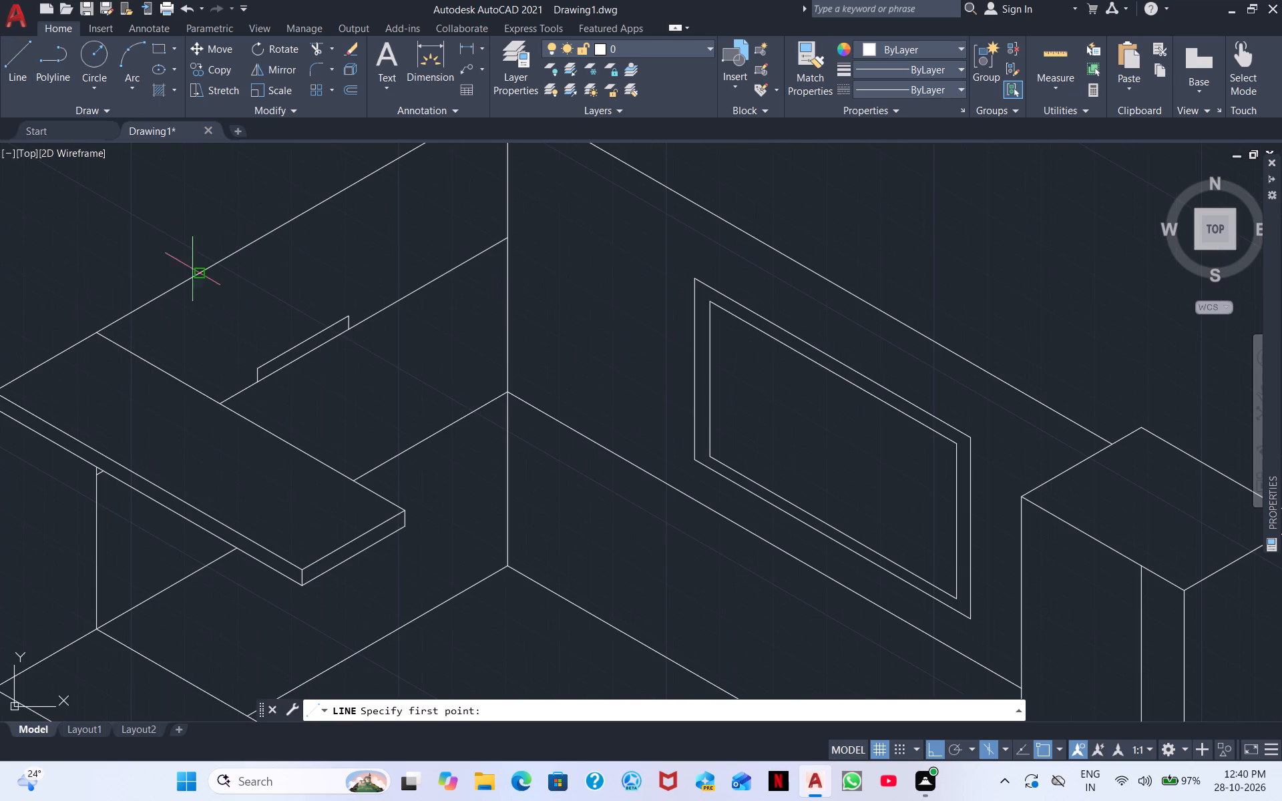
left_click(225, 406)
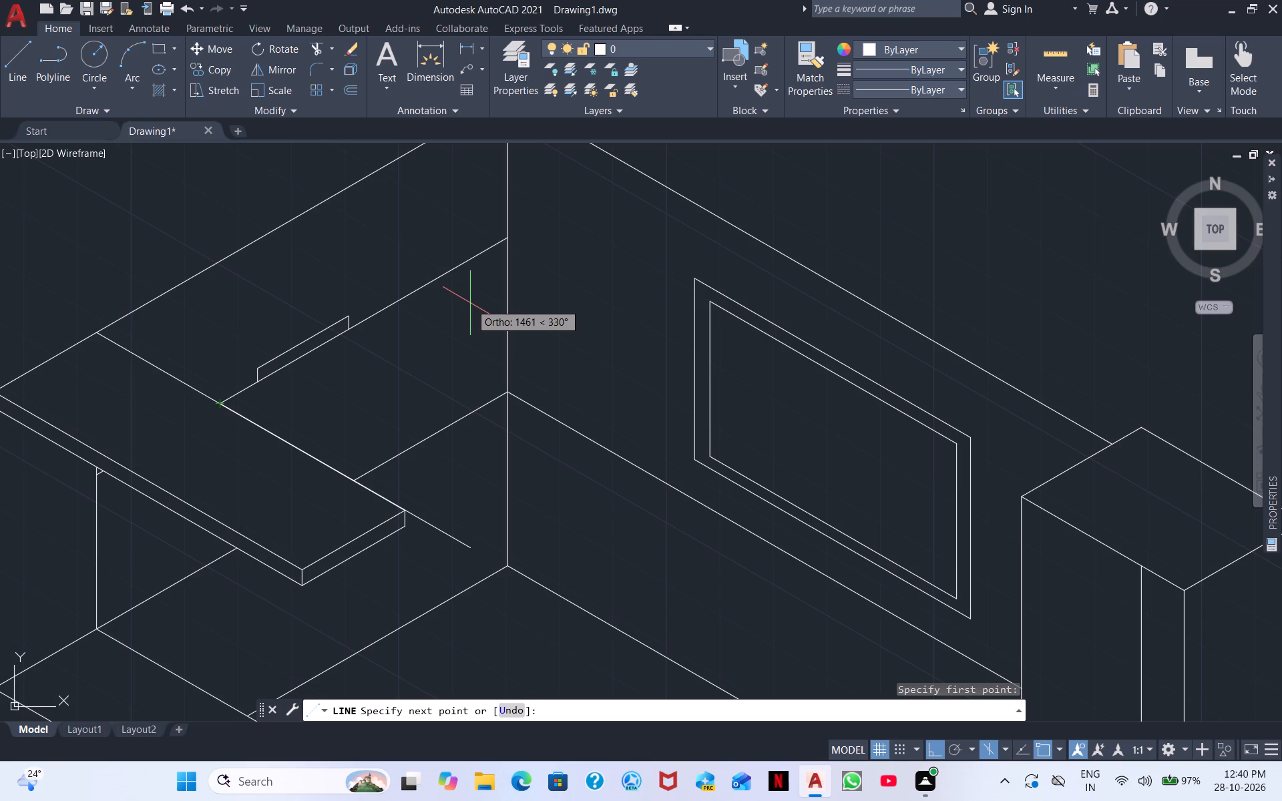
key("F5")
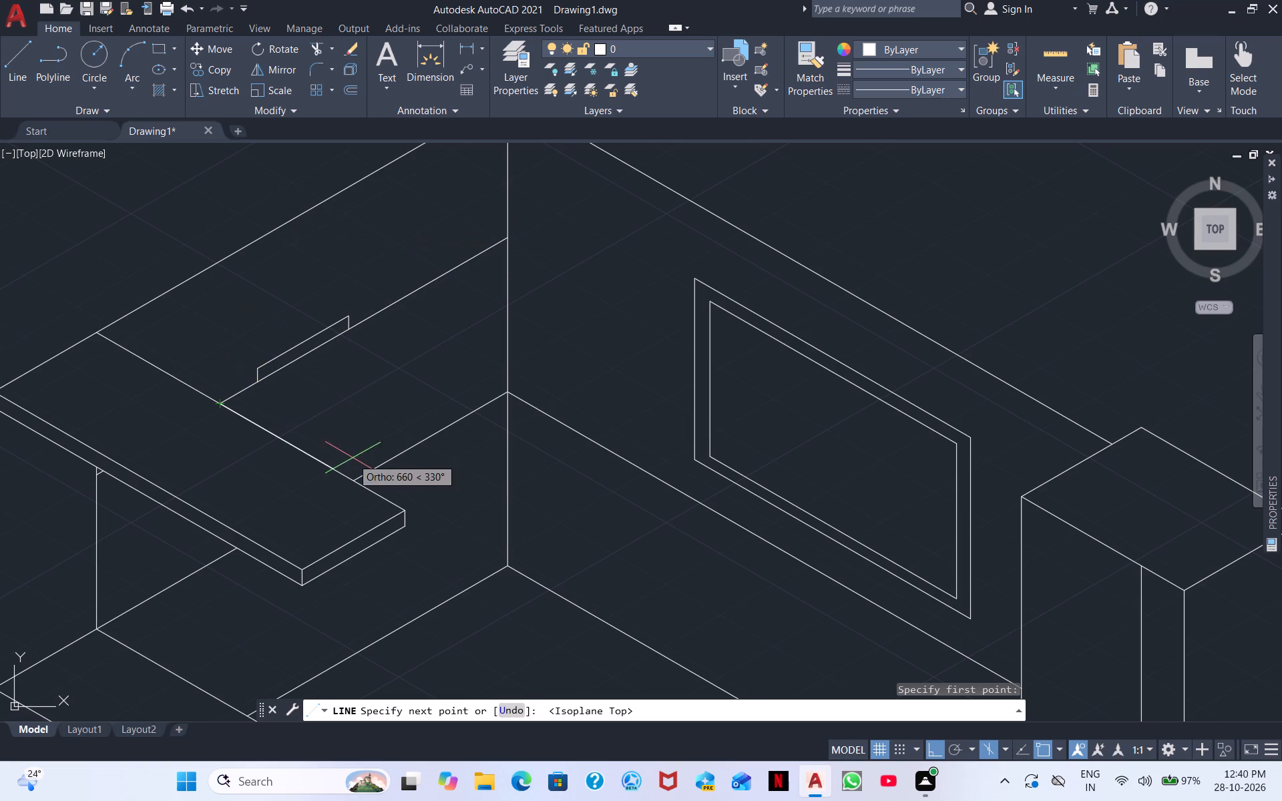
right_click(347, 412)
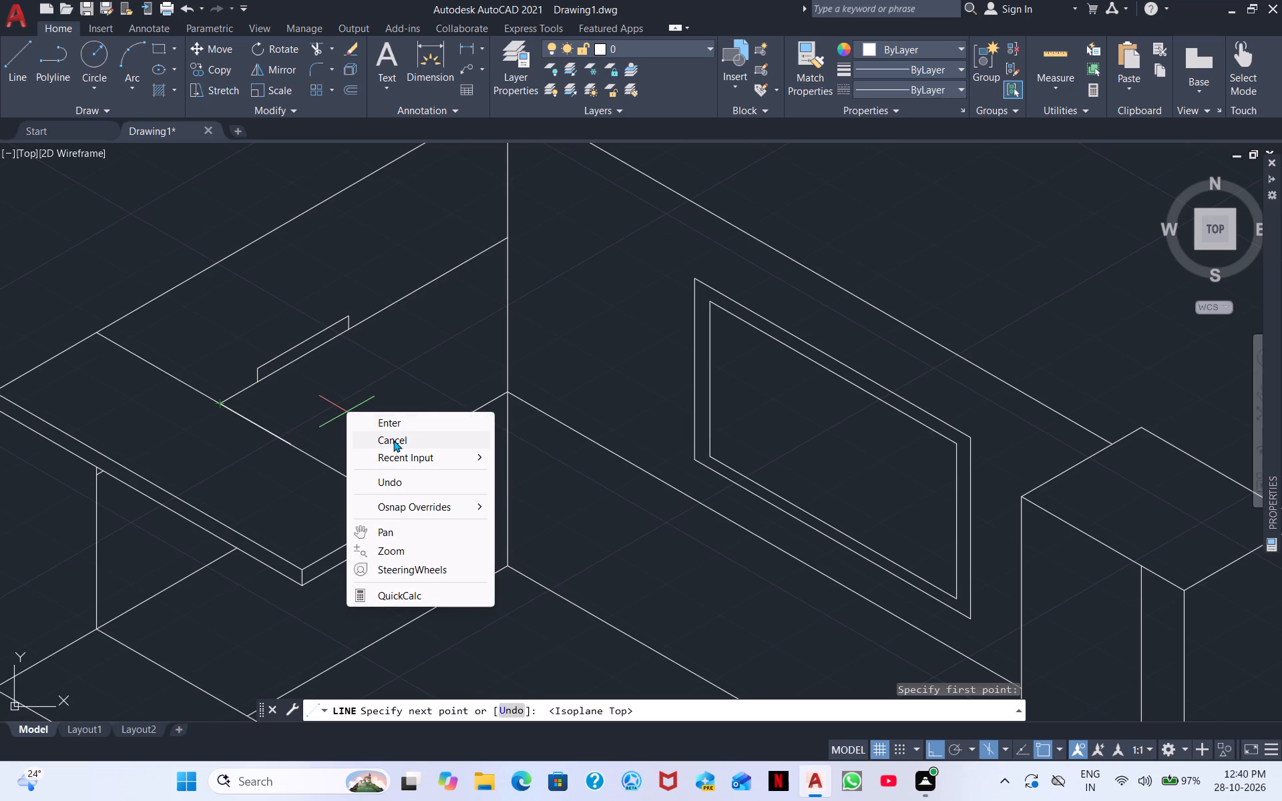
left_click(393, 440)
Draw a vertical divider line from the midpoint of the panel's inner upper frame edge to below its outer lower edge.
scroll(300, 372, "down", 2)
middle_click_drag(313, 370, 222, 378)
scroll(219, 378, "up", 1)
middle_click_drag(304, 386, 206, 378)
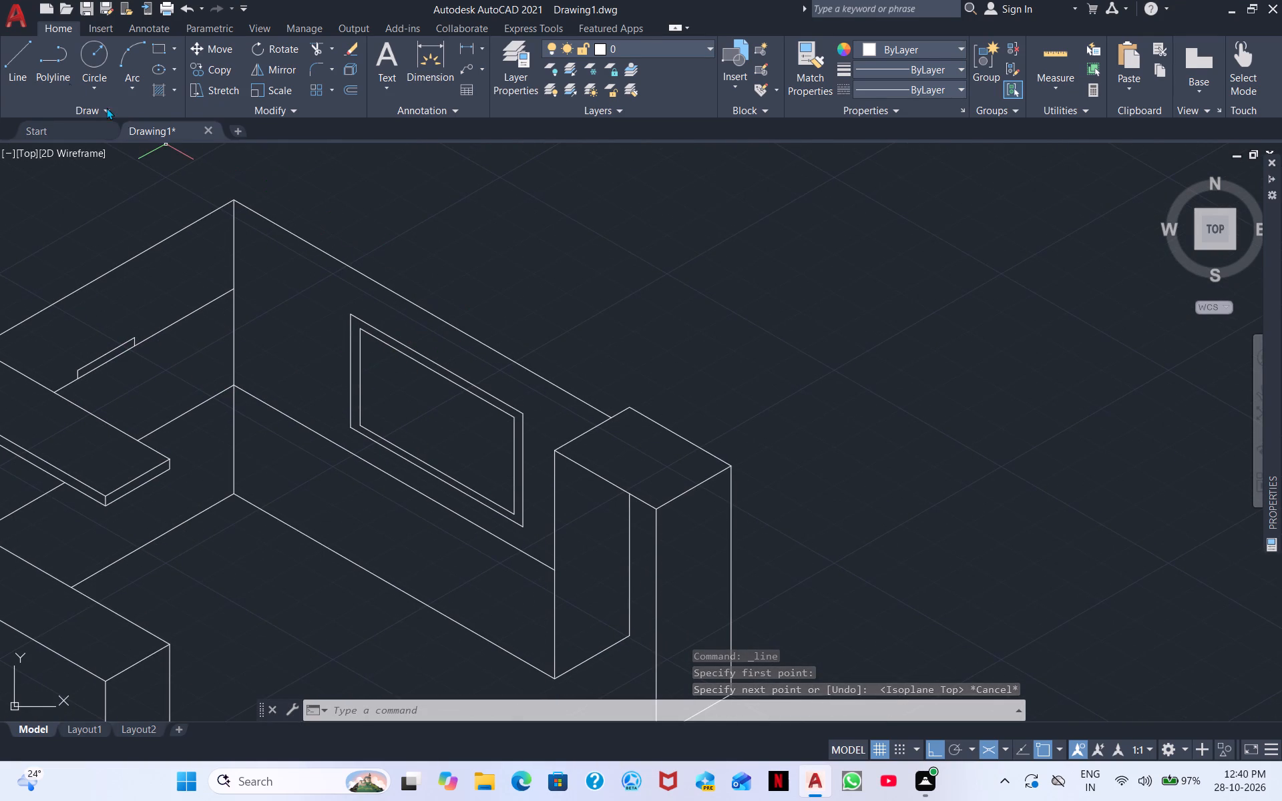
left_click(25, 53)
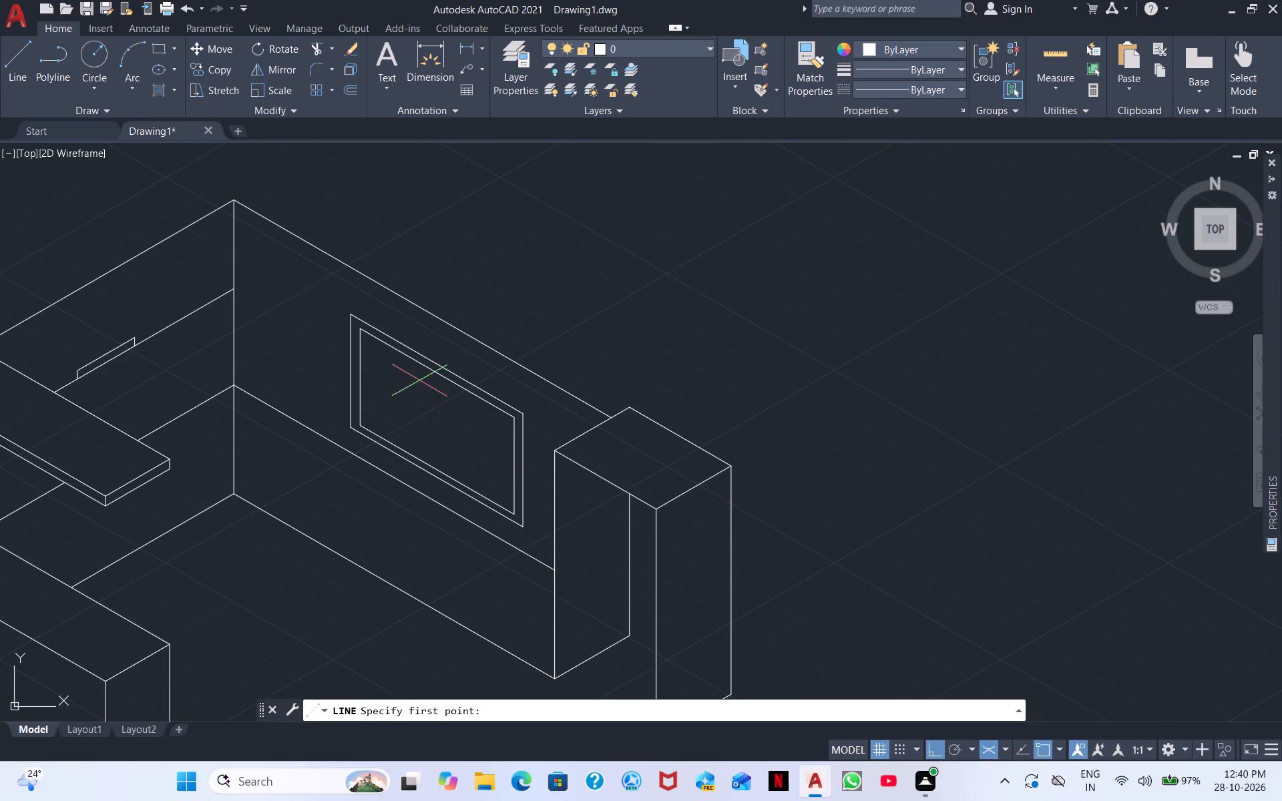
left_click(441, 373)
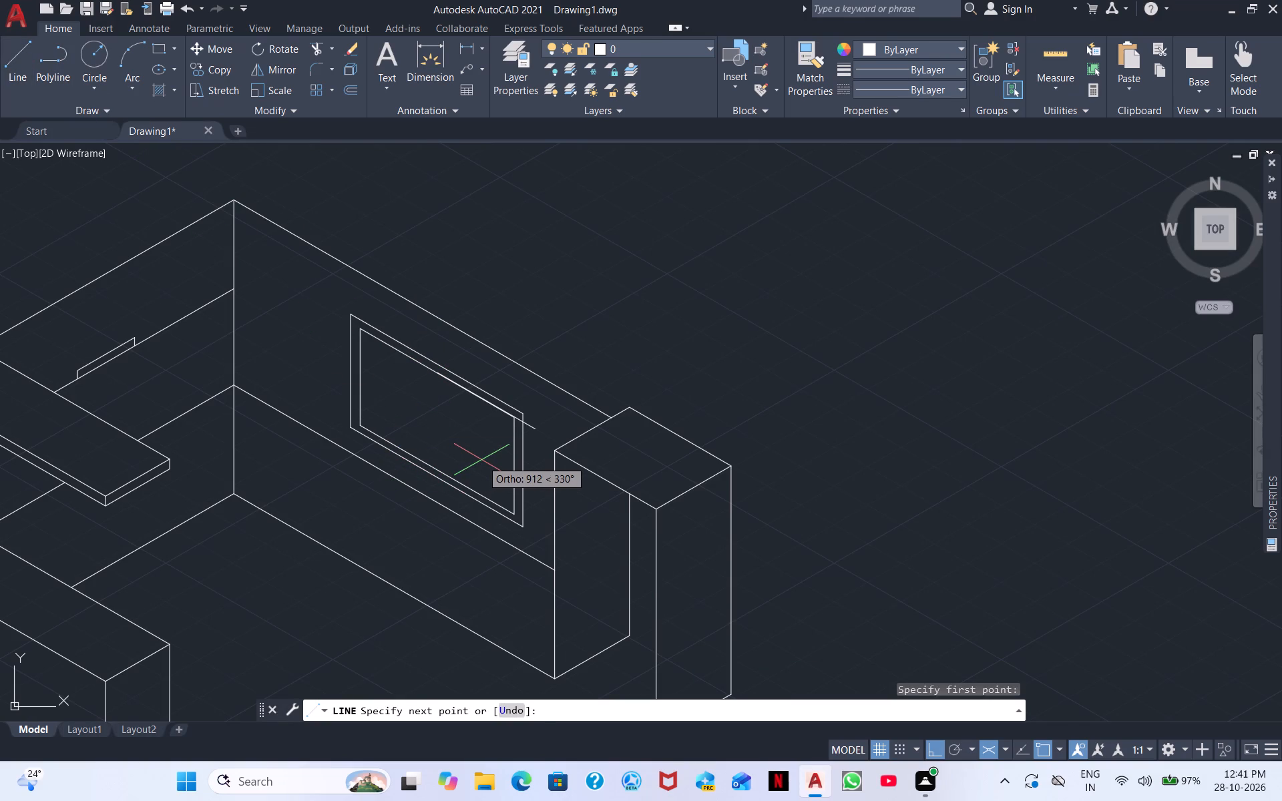
key("F5")
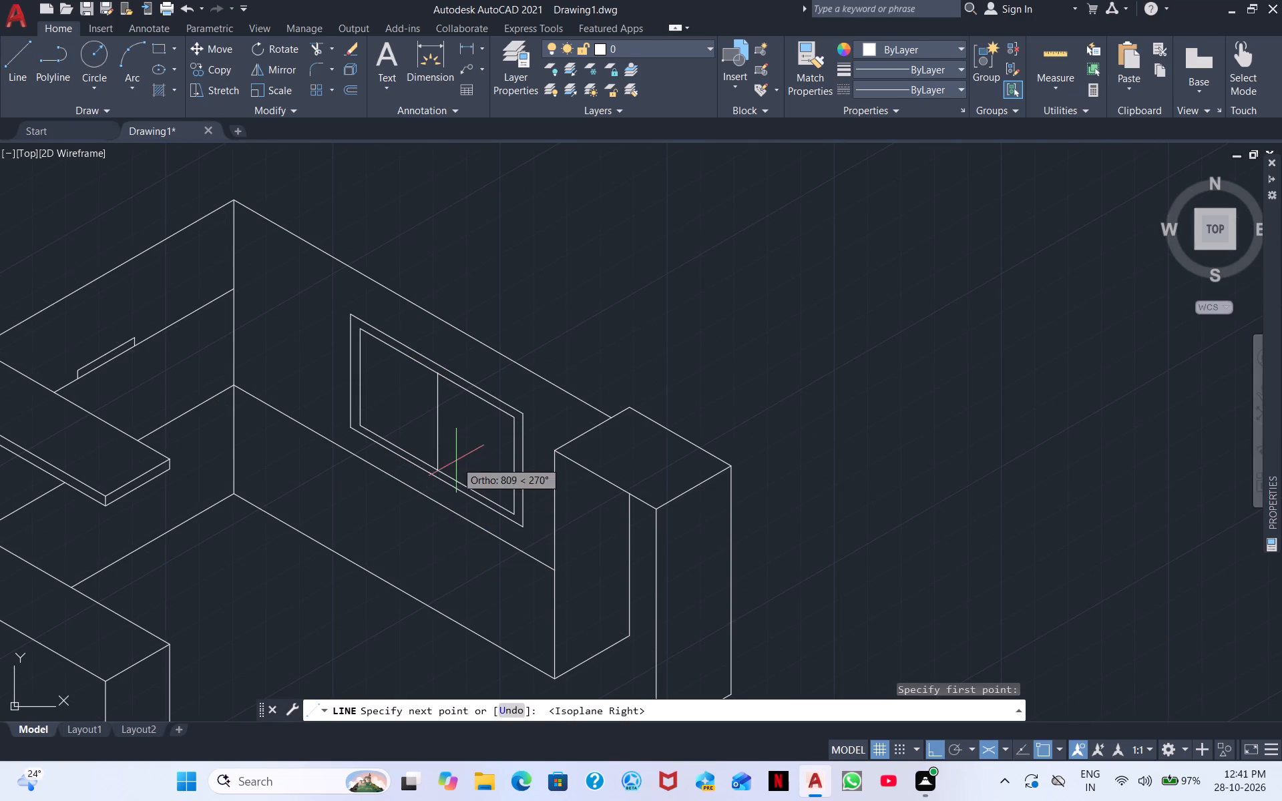
scroll(459, 435, "down", 1)
scroll(436, 461, "up", 4)
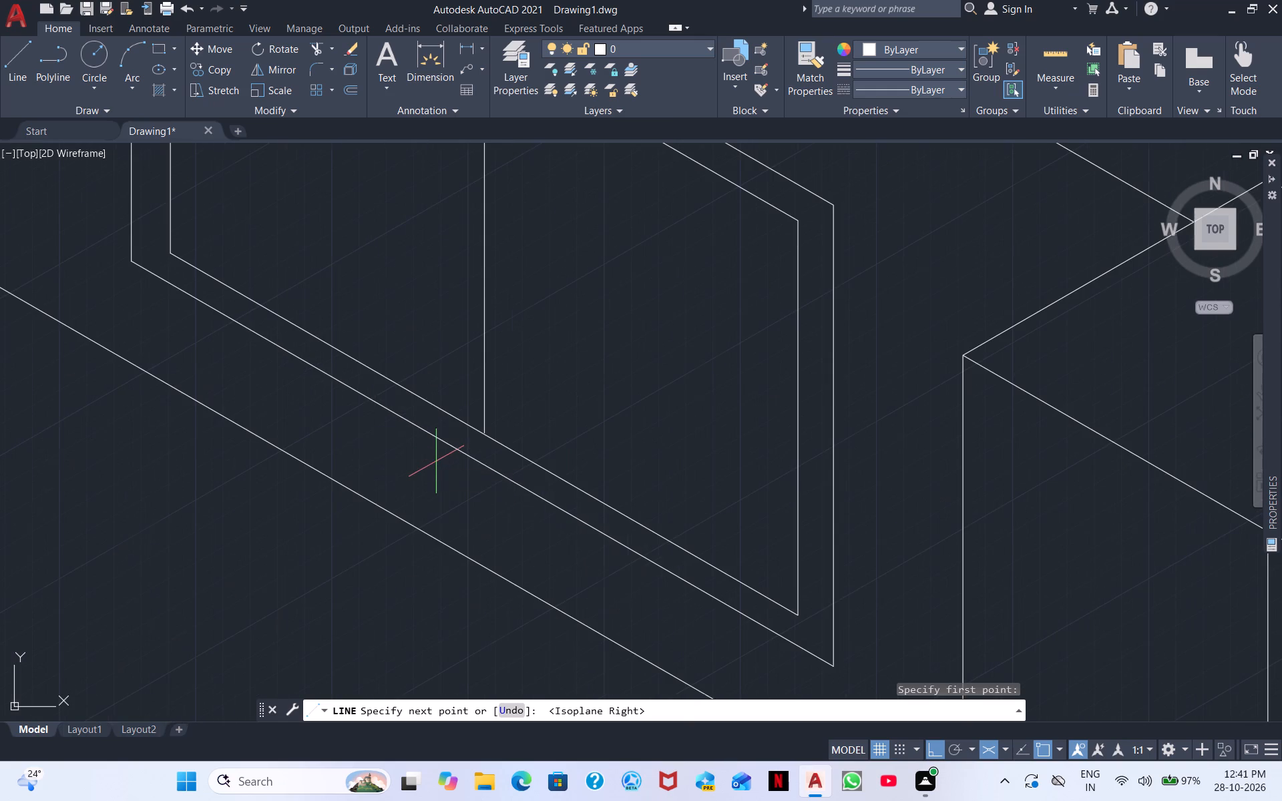
left_click(477, 520)
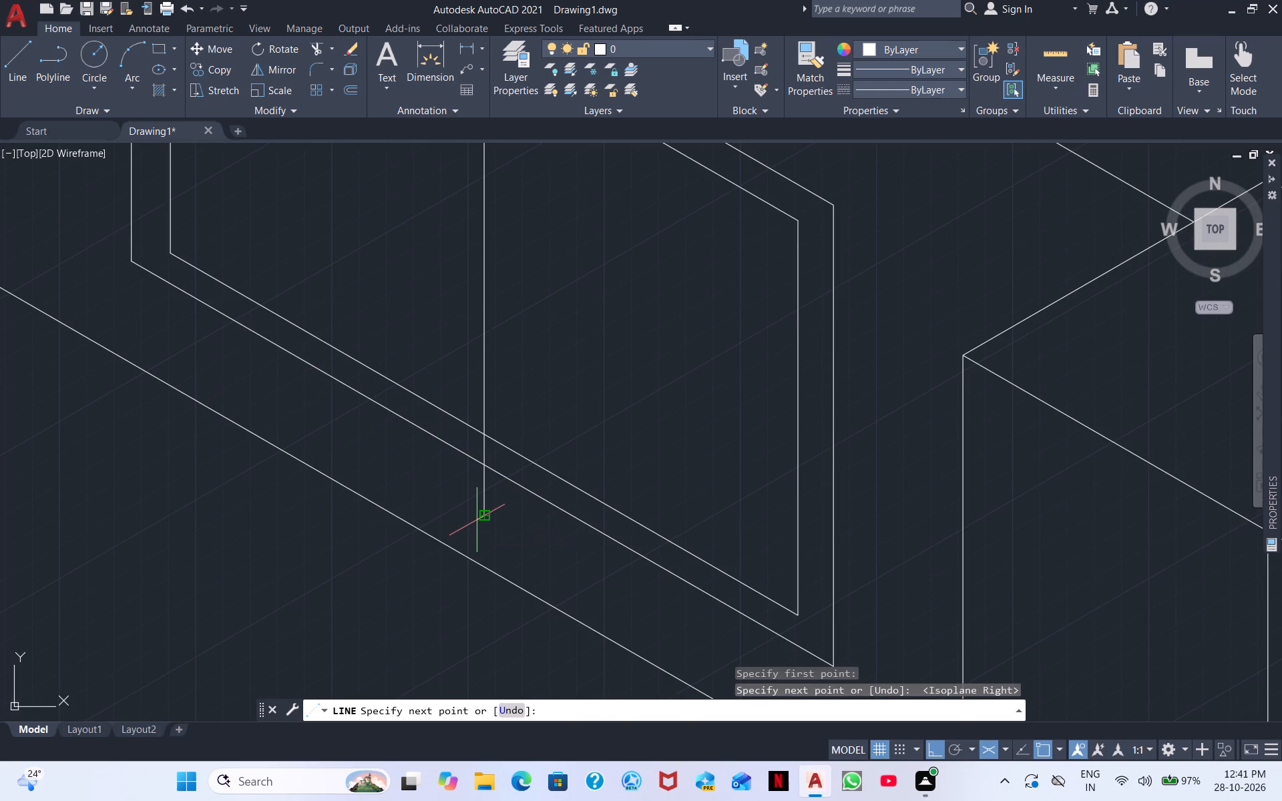
key("Escape")
Trim the divider line's overrun below the inner frame, clearing both the piece between the frame edges and the end beyond.
scroll(493, 352, "down", 2)
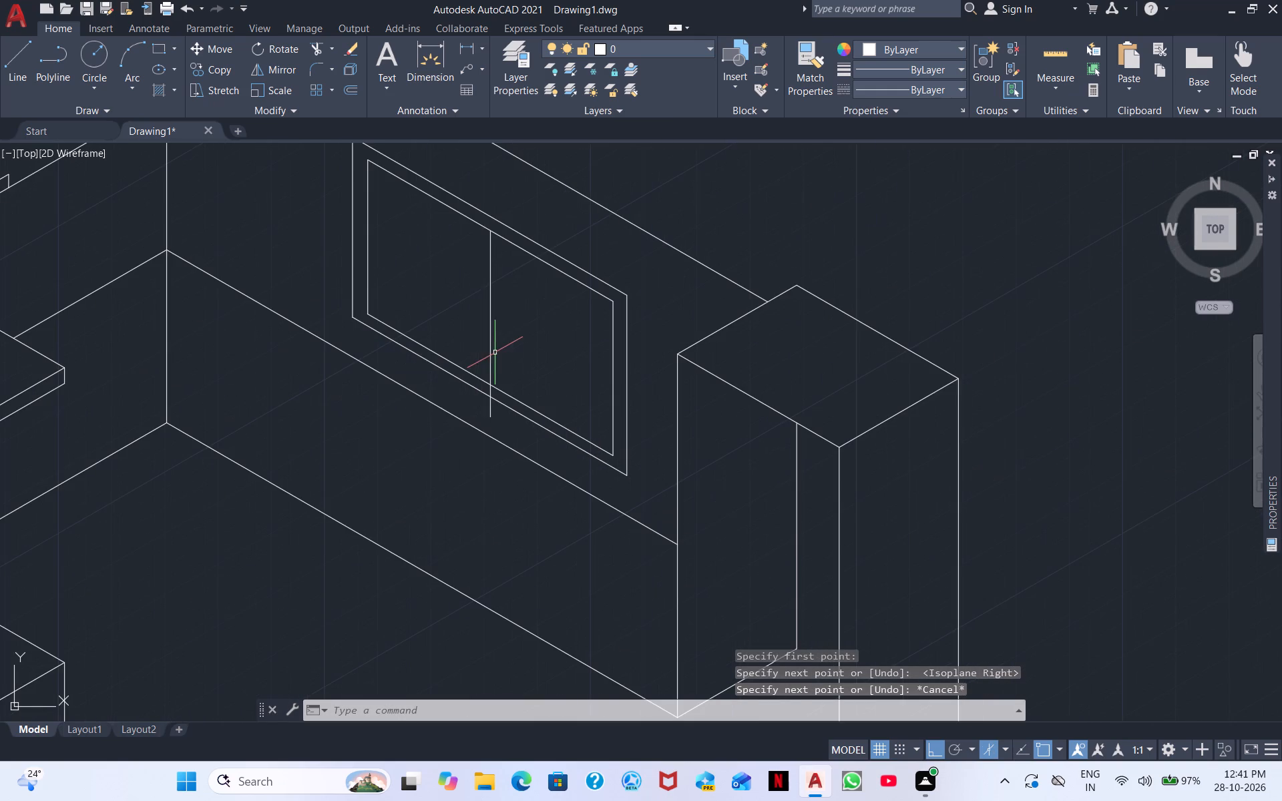
middle_click_drag(505, 300, 502, 330)
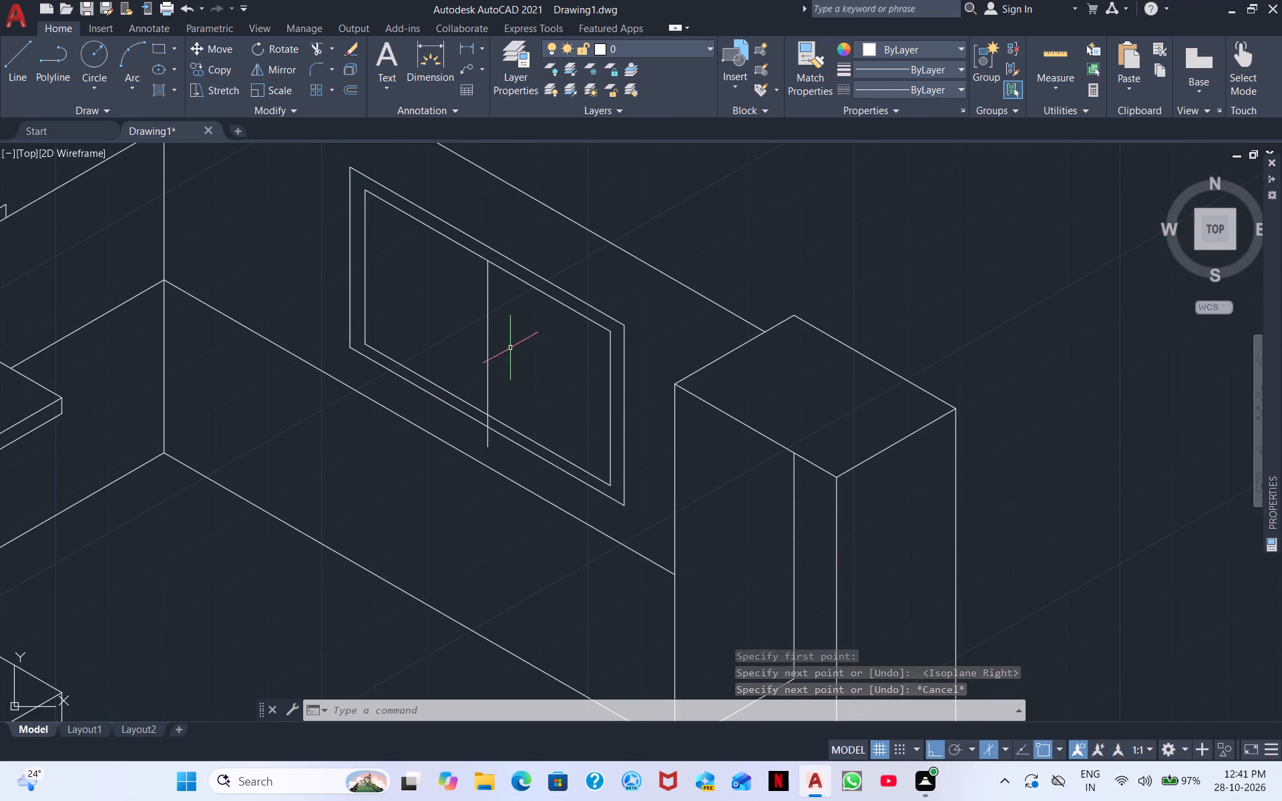
left_click(315, 44)
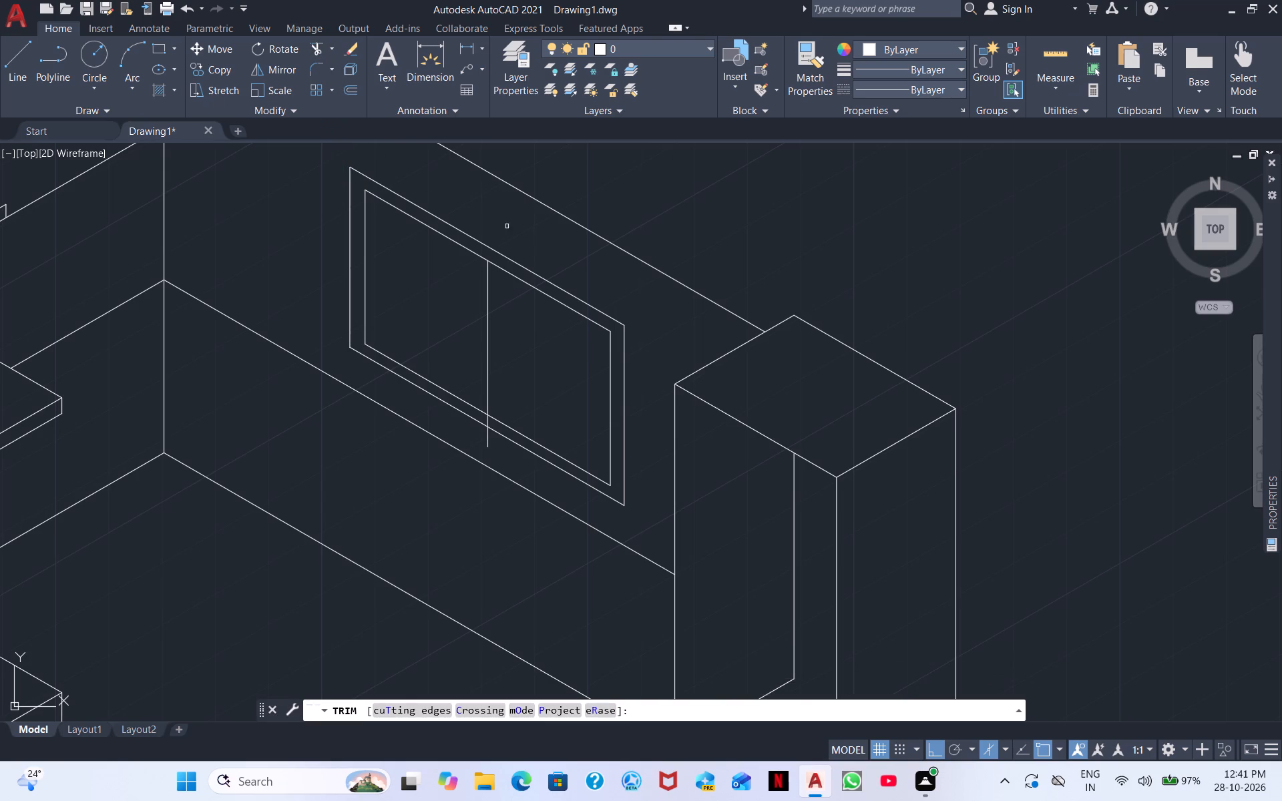
scroll(542, 236, "up", 3)
scroll(345, 405, "down", 2)
middle_click_drag(427, 501, 417, 383)
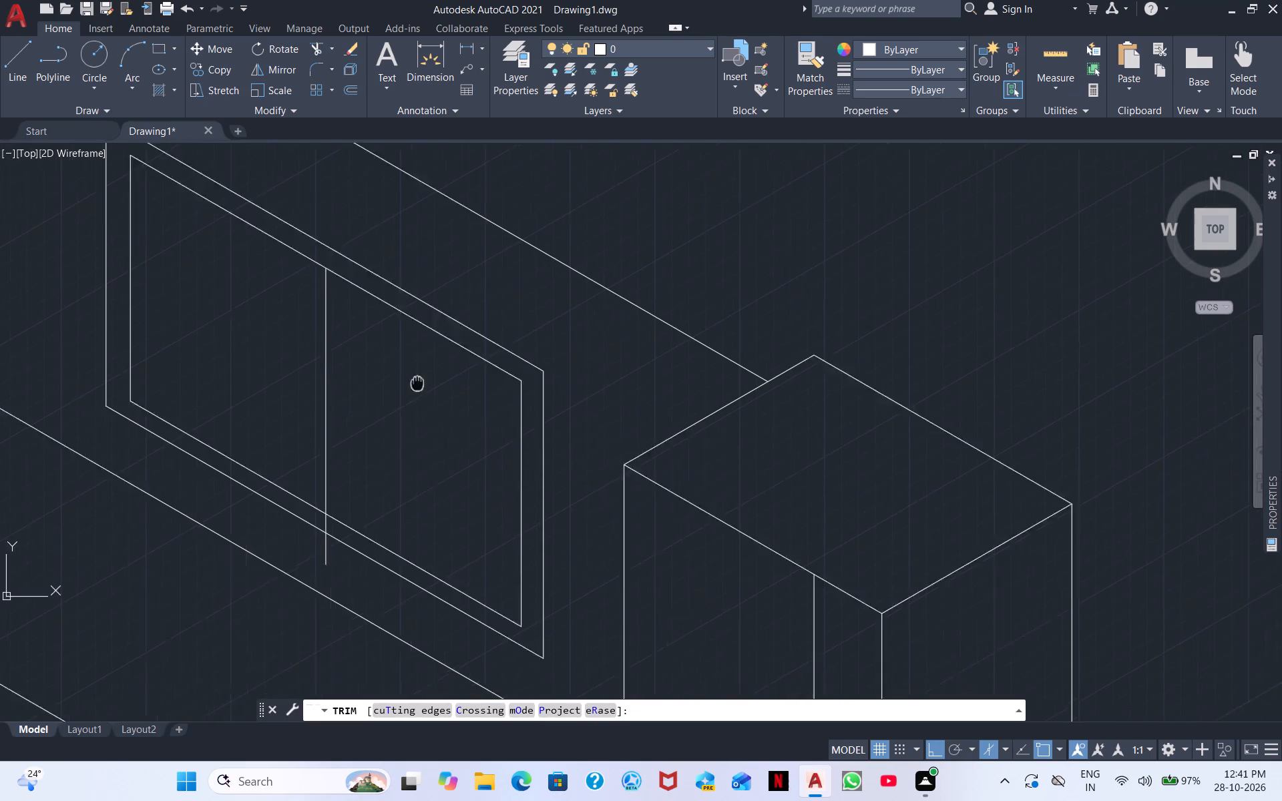
middle_click_drag(417, 383, 393, 320)
left_click(297, 454)
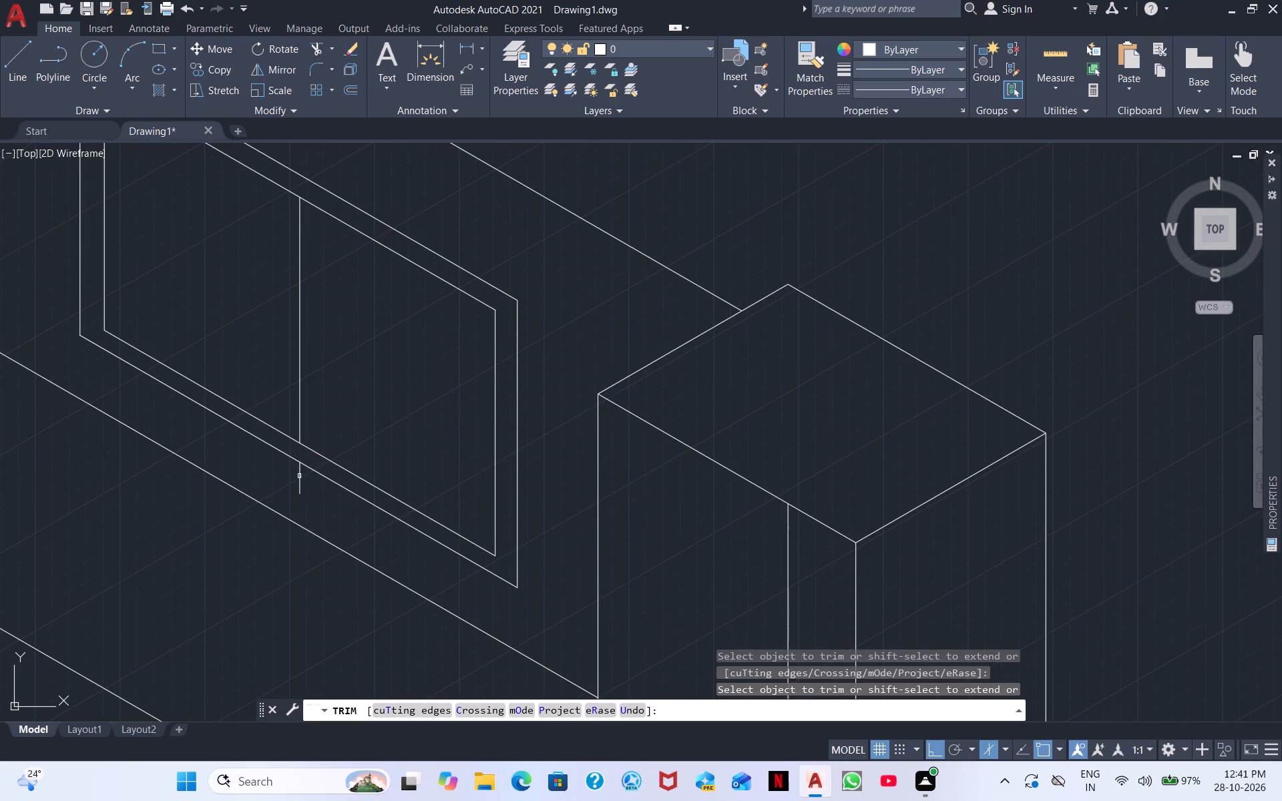
left_click(301, 479)
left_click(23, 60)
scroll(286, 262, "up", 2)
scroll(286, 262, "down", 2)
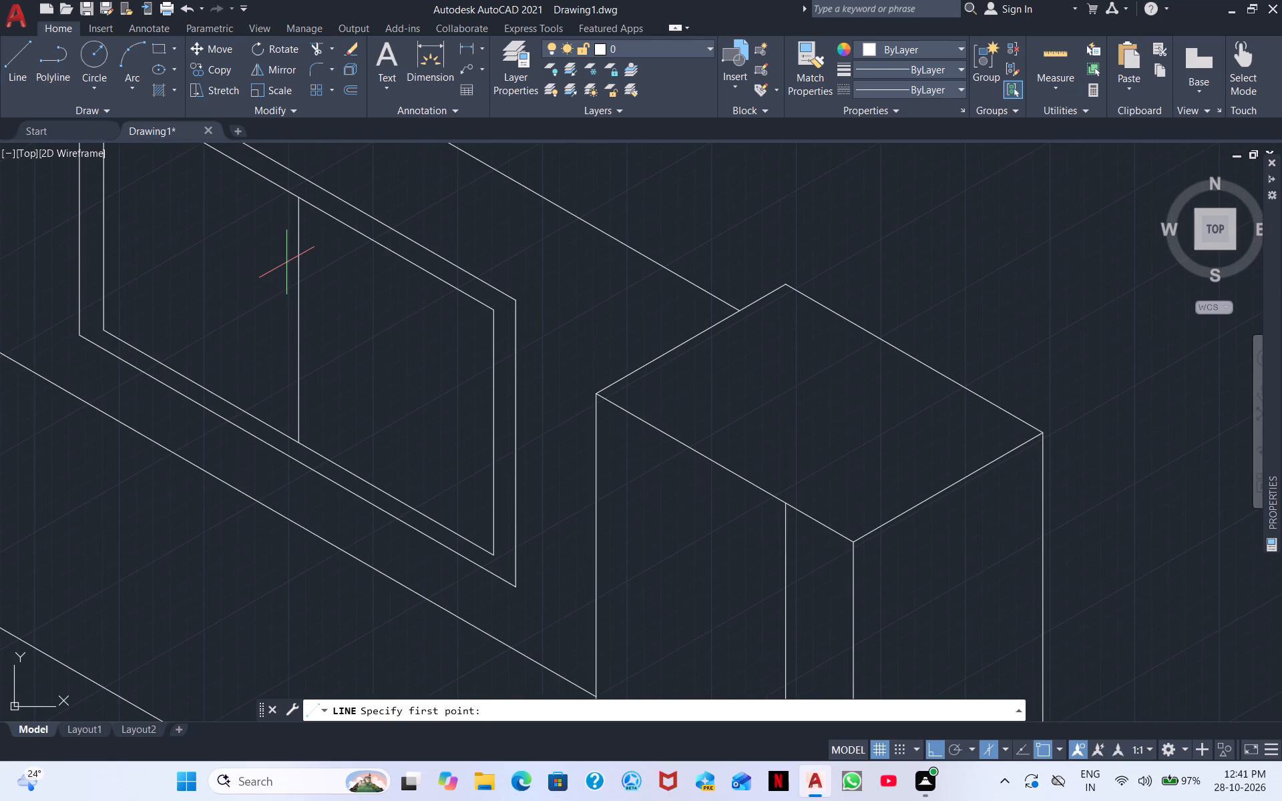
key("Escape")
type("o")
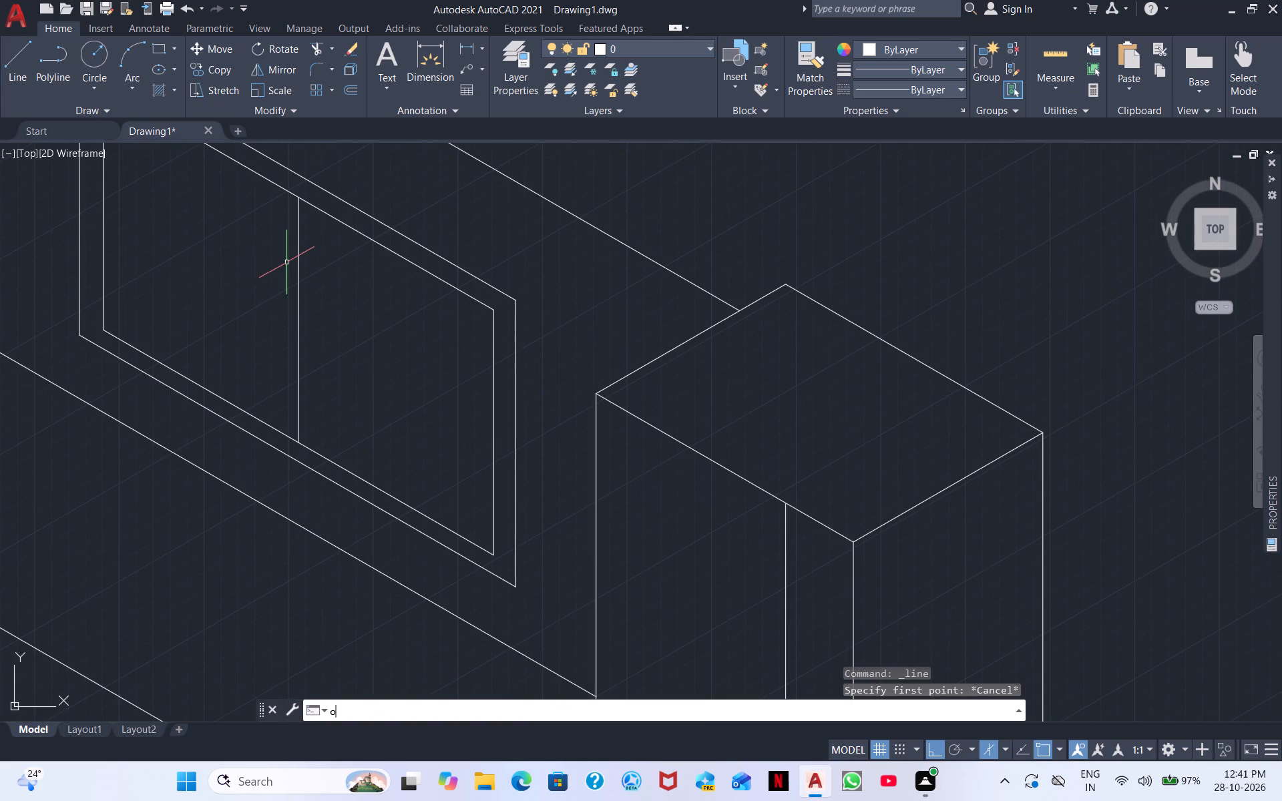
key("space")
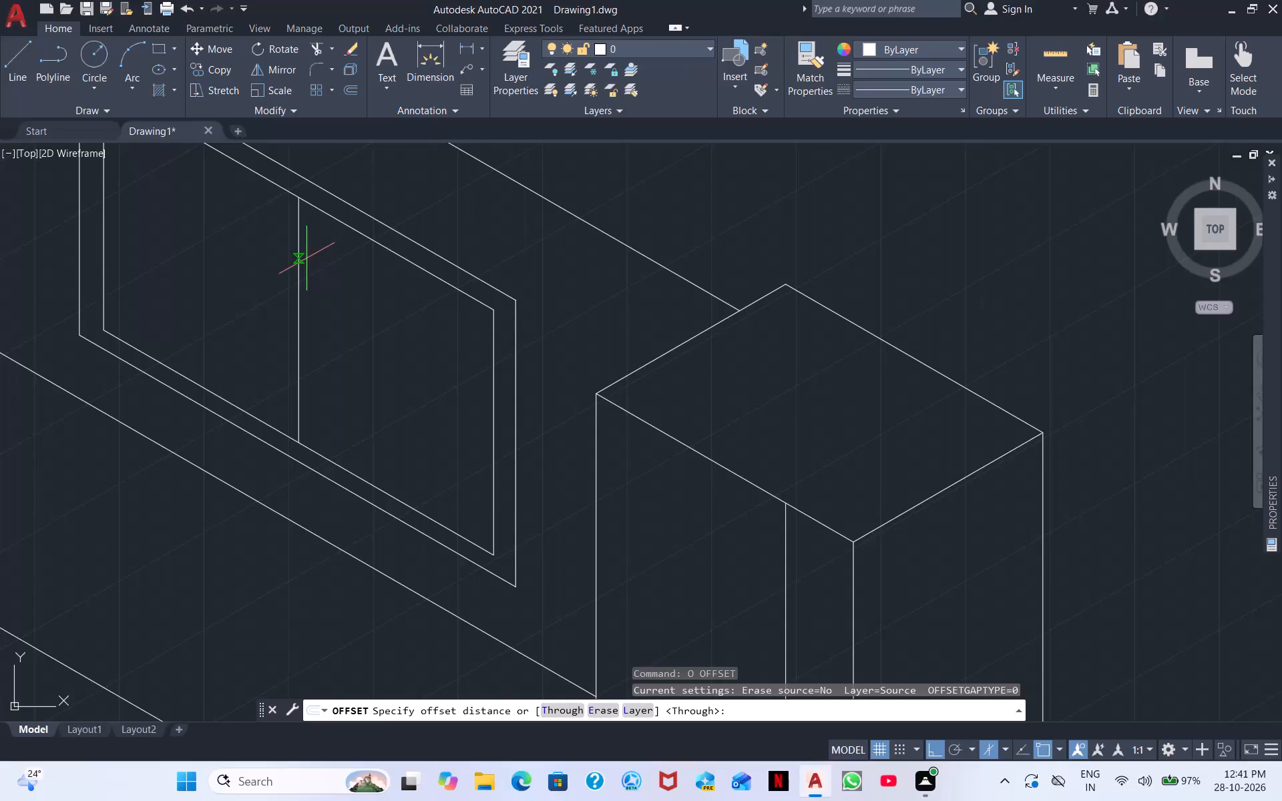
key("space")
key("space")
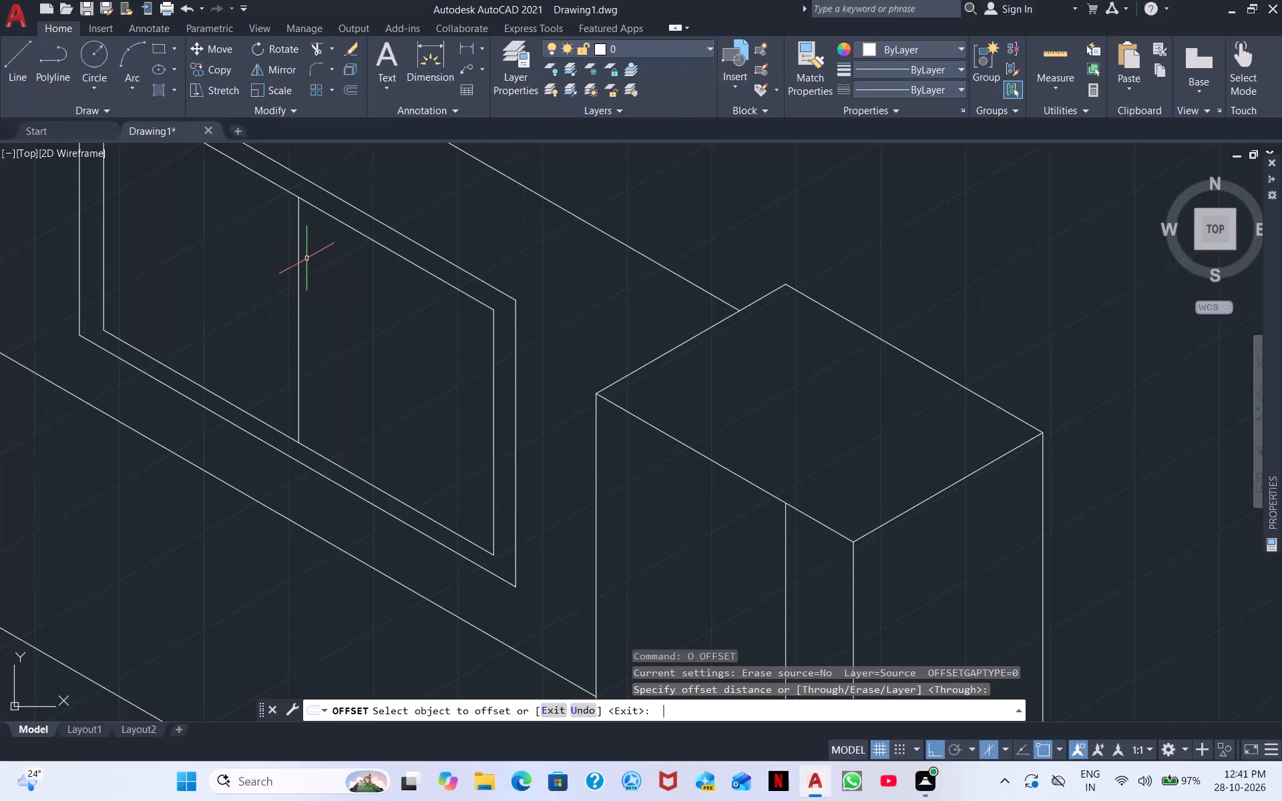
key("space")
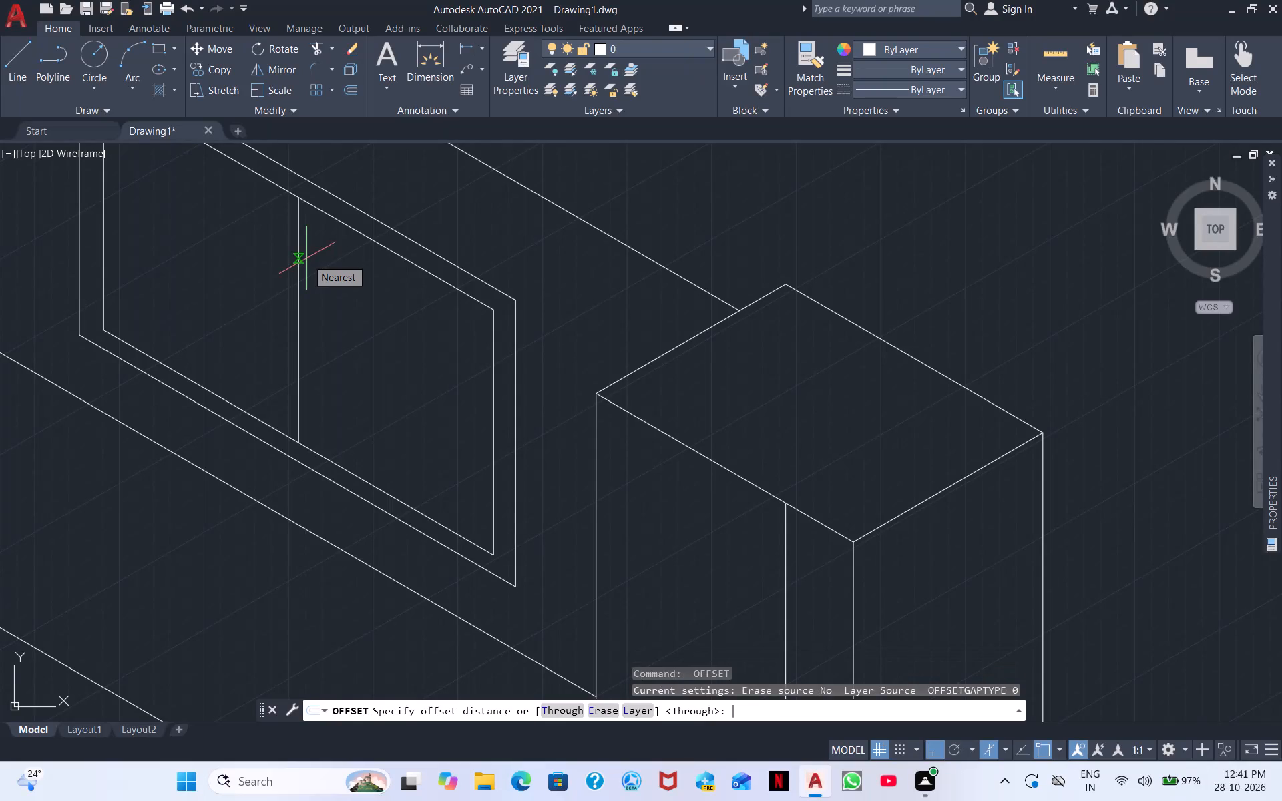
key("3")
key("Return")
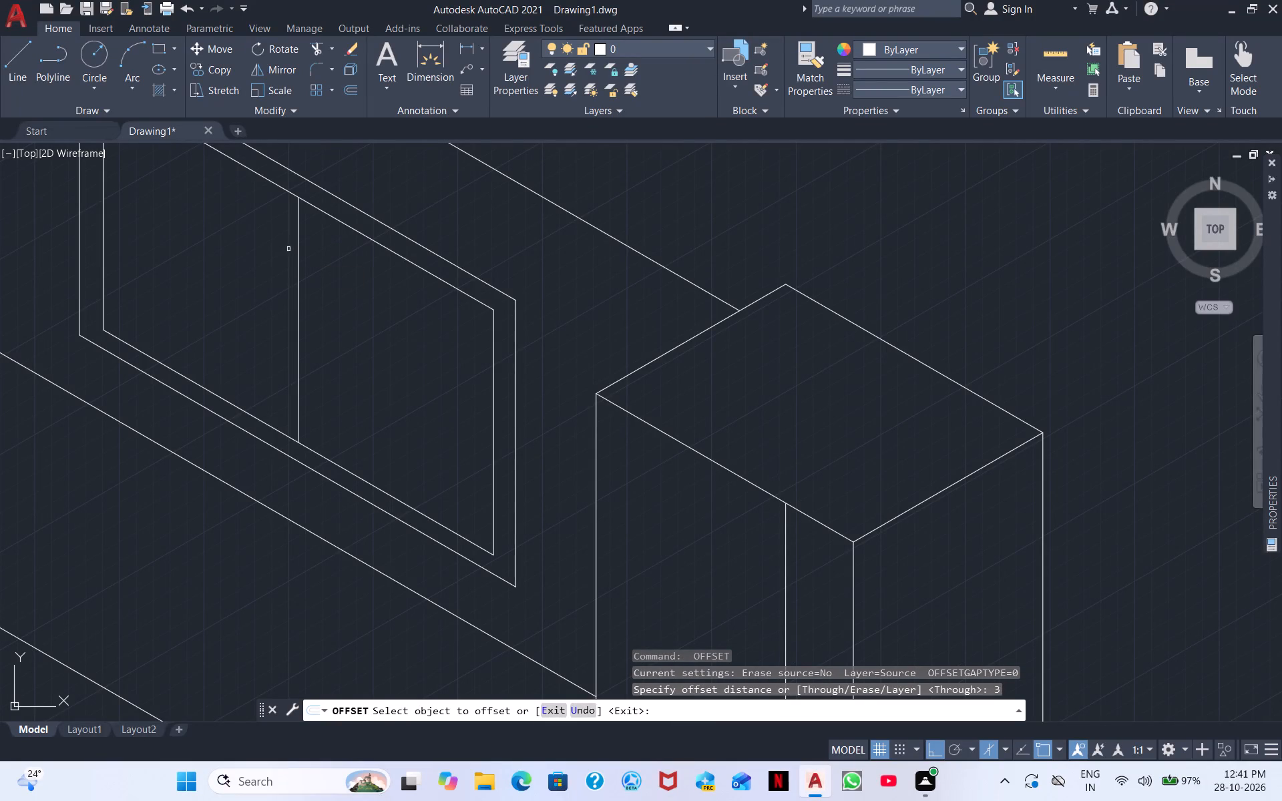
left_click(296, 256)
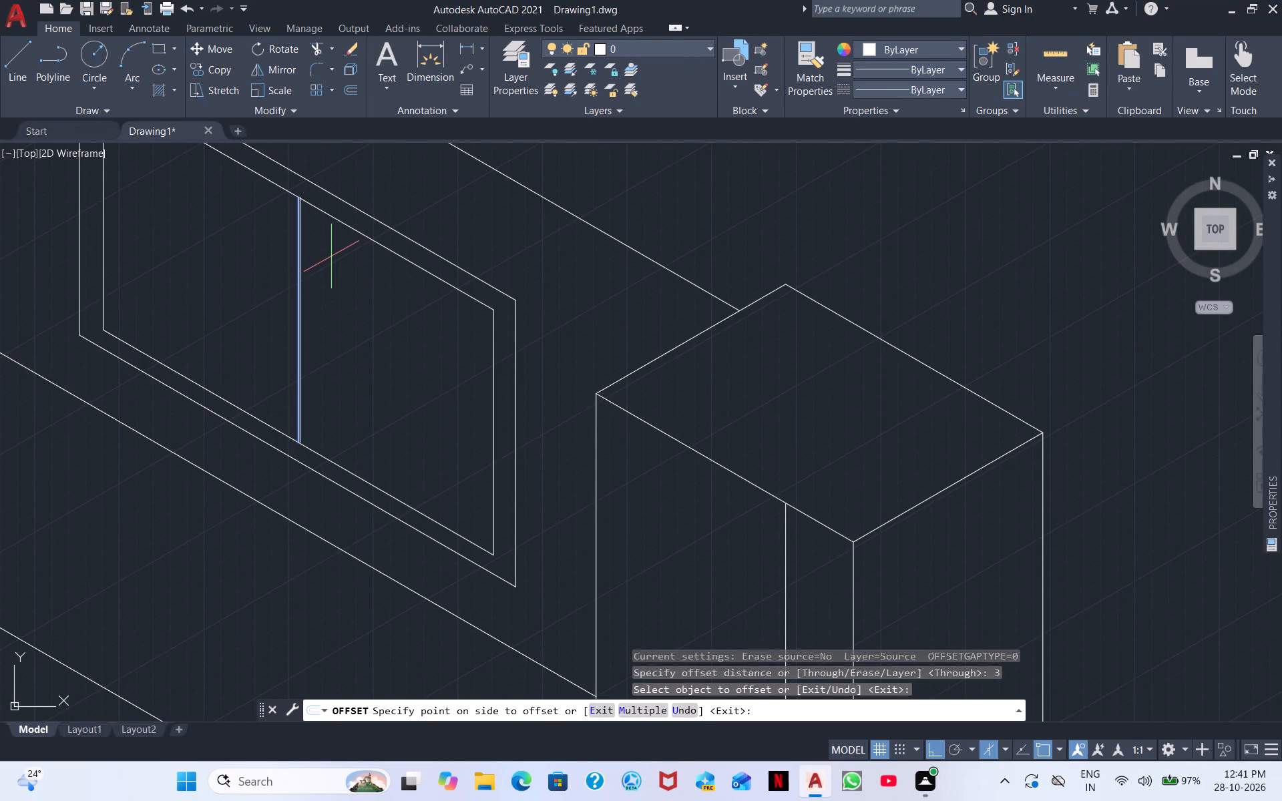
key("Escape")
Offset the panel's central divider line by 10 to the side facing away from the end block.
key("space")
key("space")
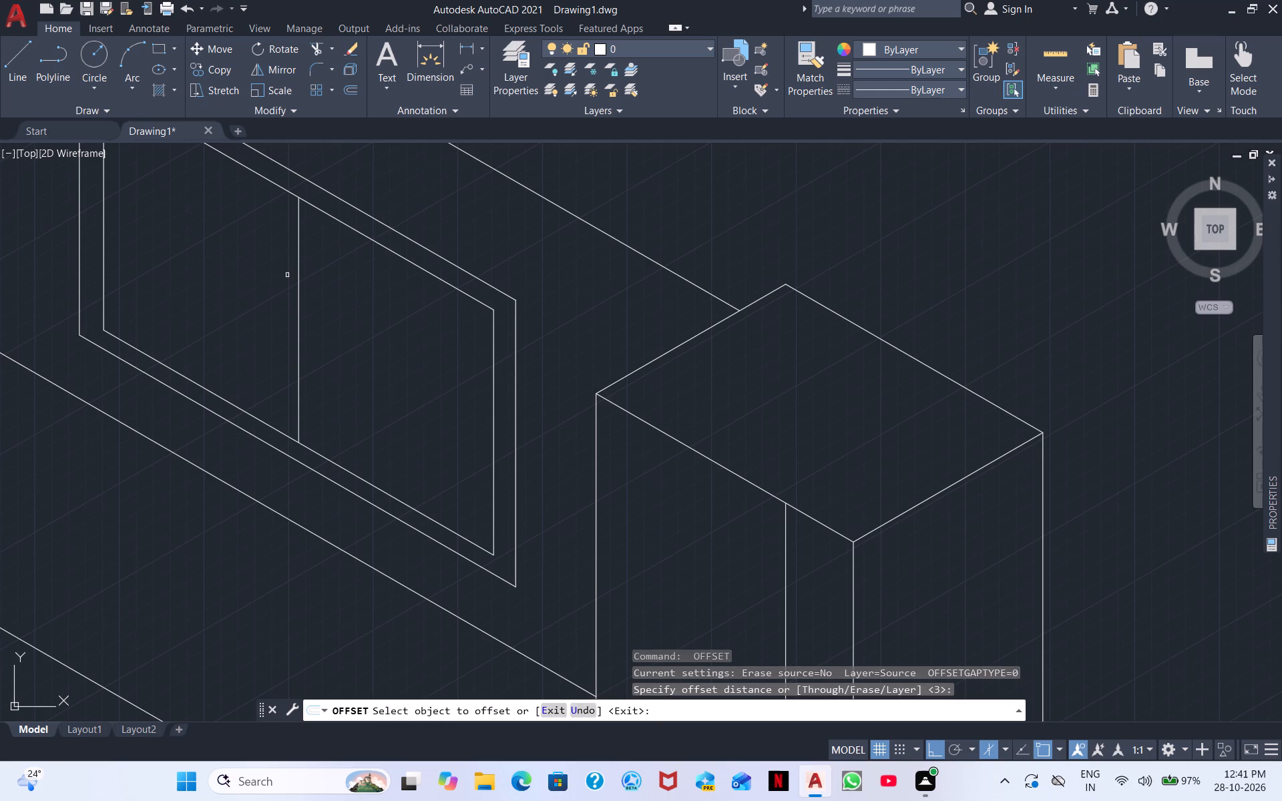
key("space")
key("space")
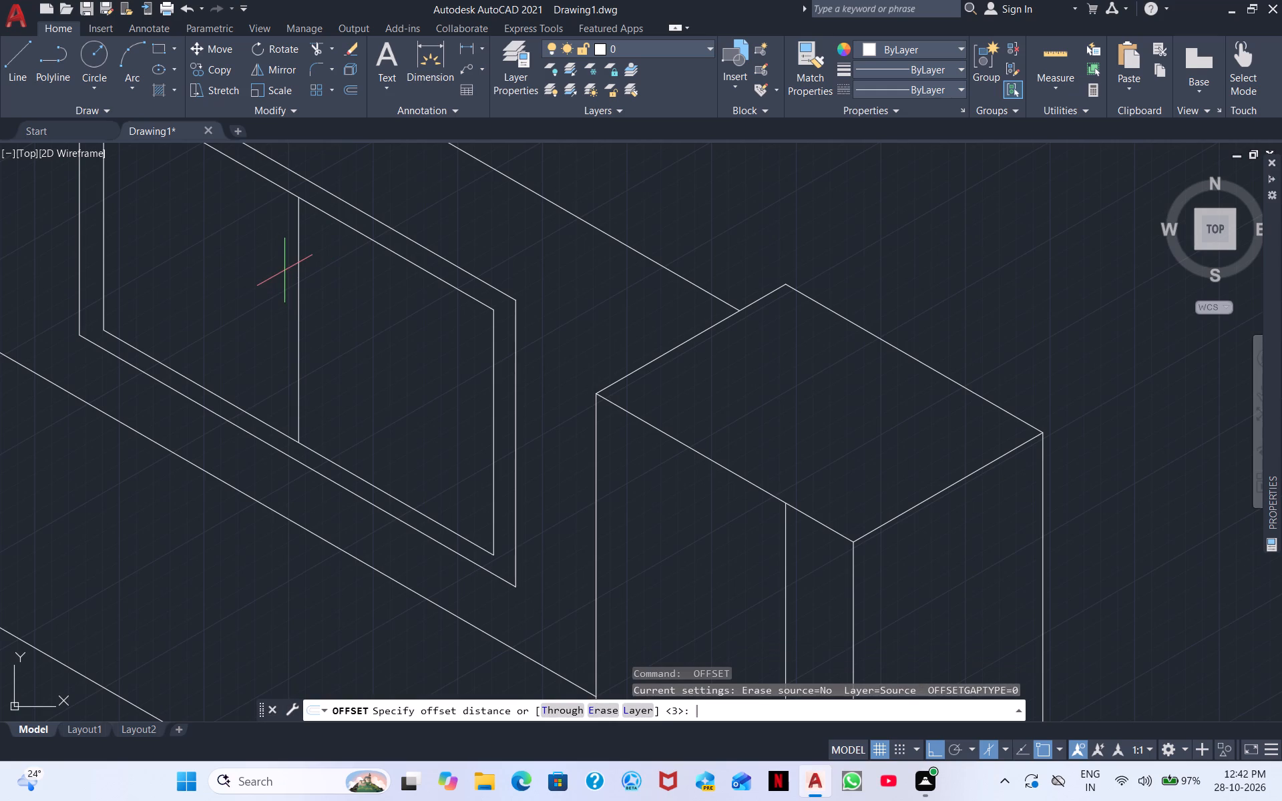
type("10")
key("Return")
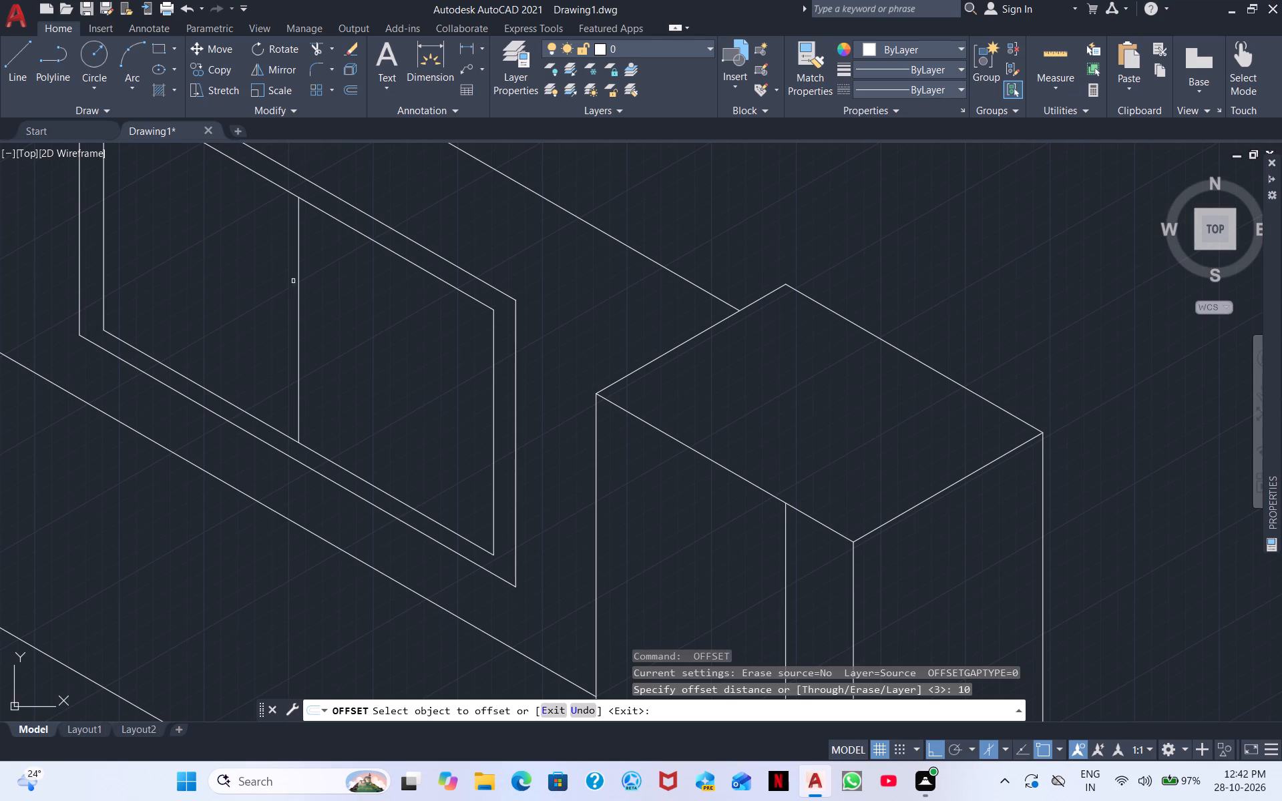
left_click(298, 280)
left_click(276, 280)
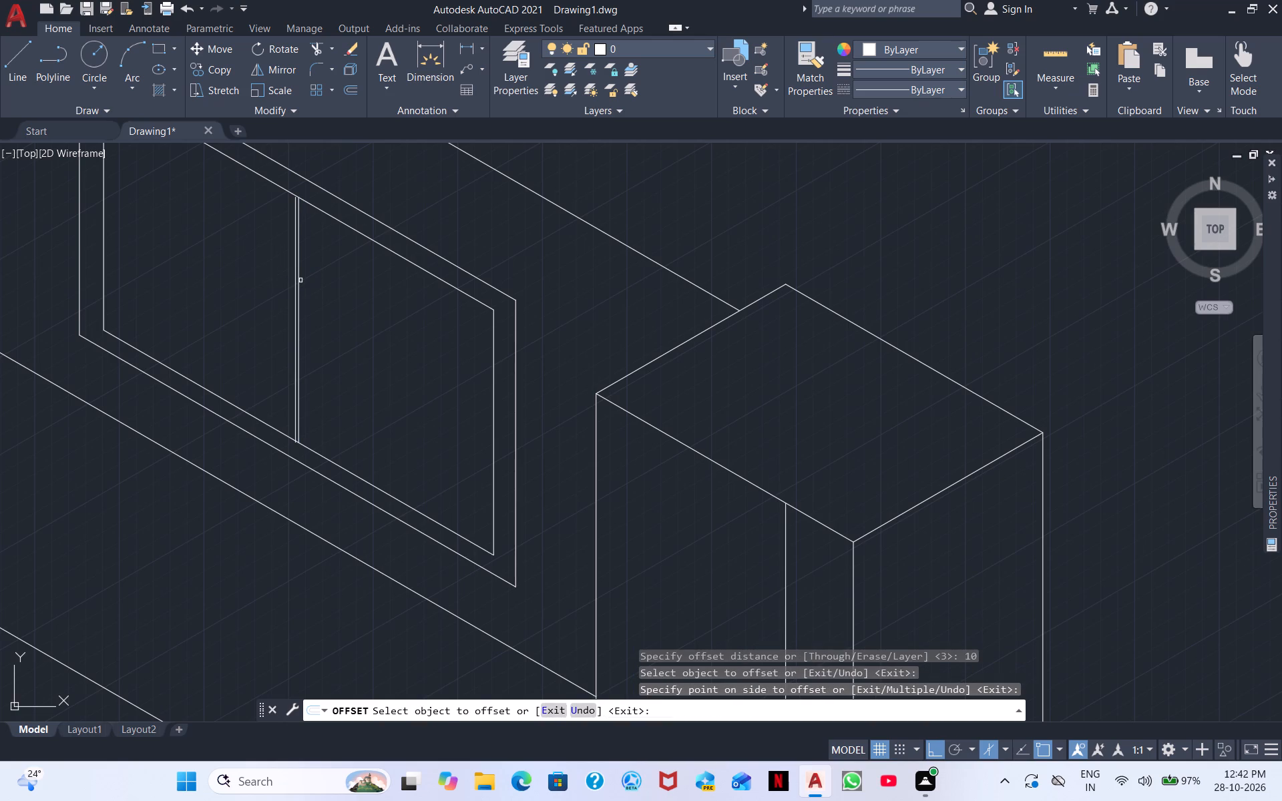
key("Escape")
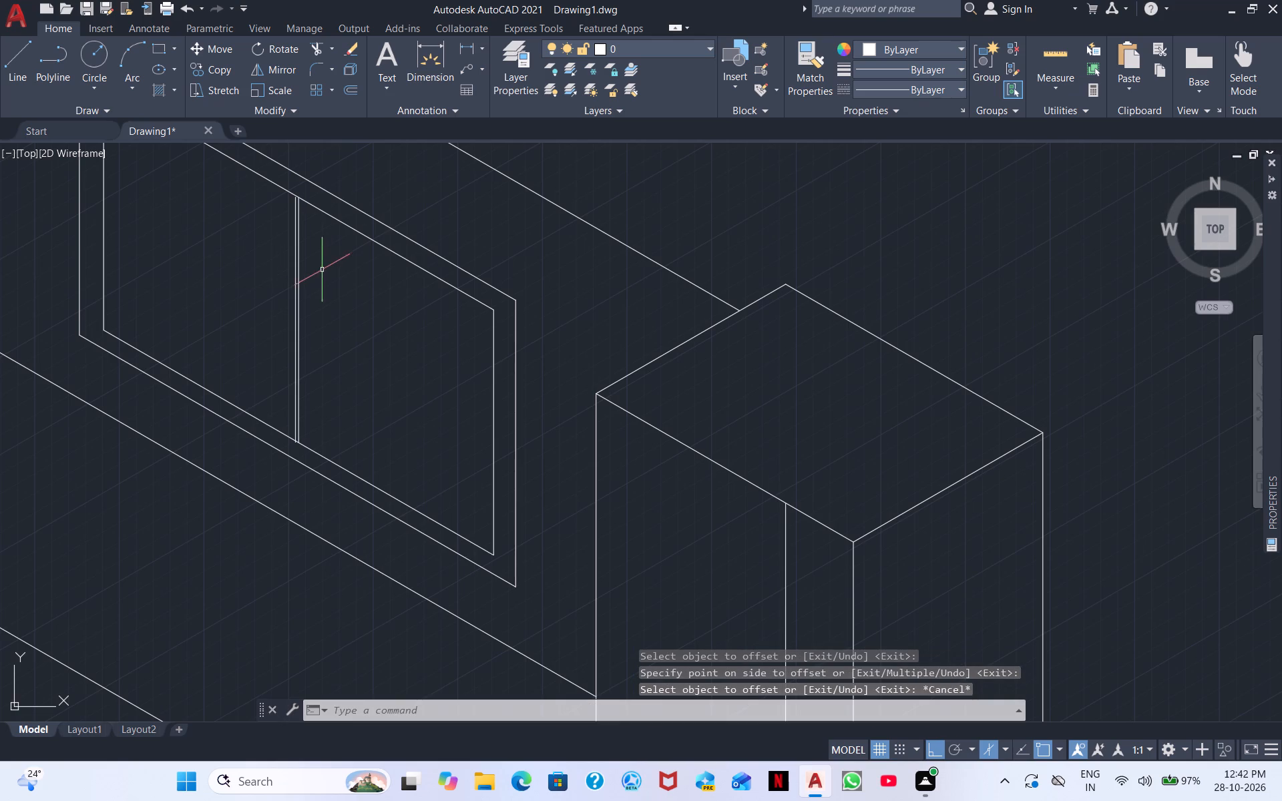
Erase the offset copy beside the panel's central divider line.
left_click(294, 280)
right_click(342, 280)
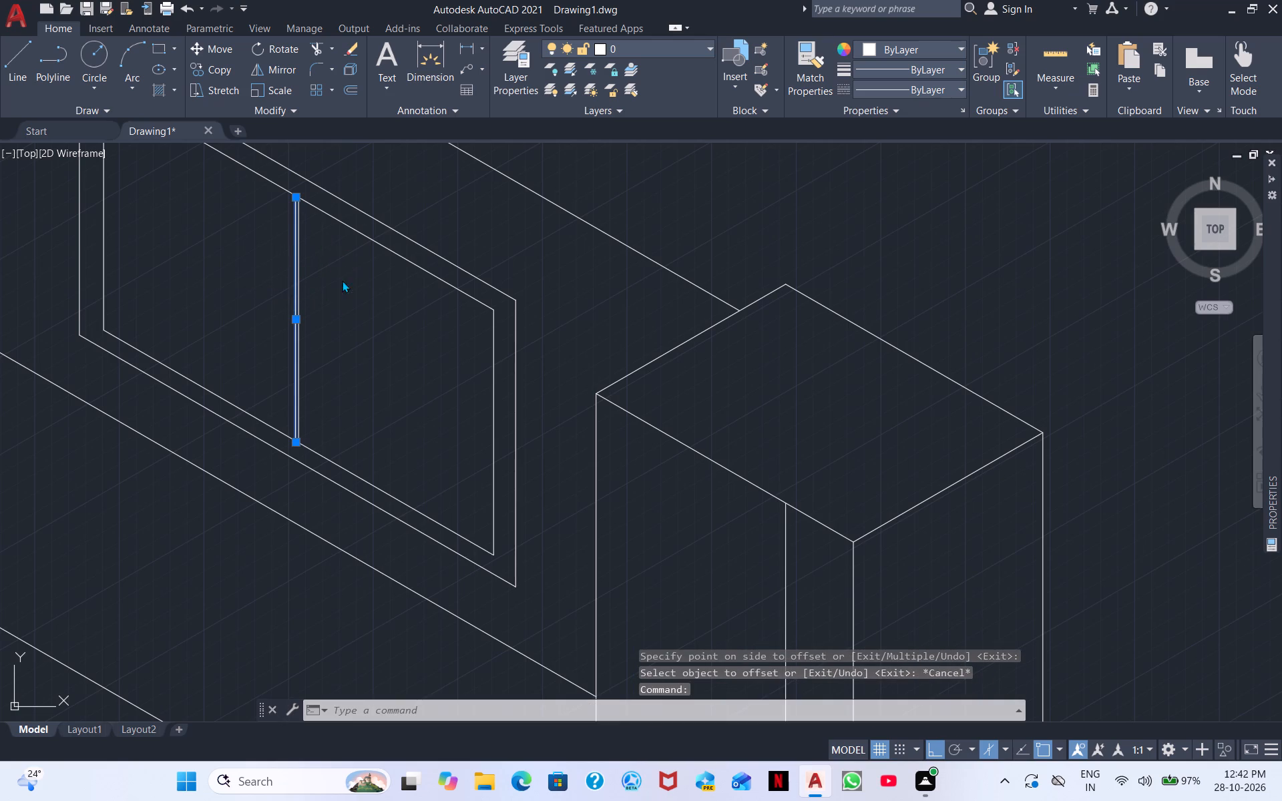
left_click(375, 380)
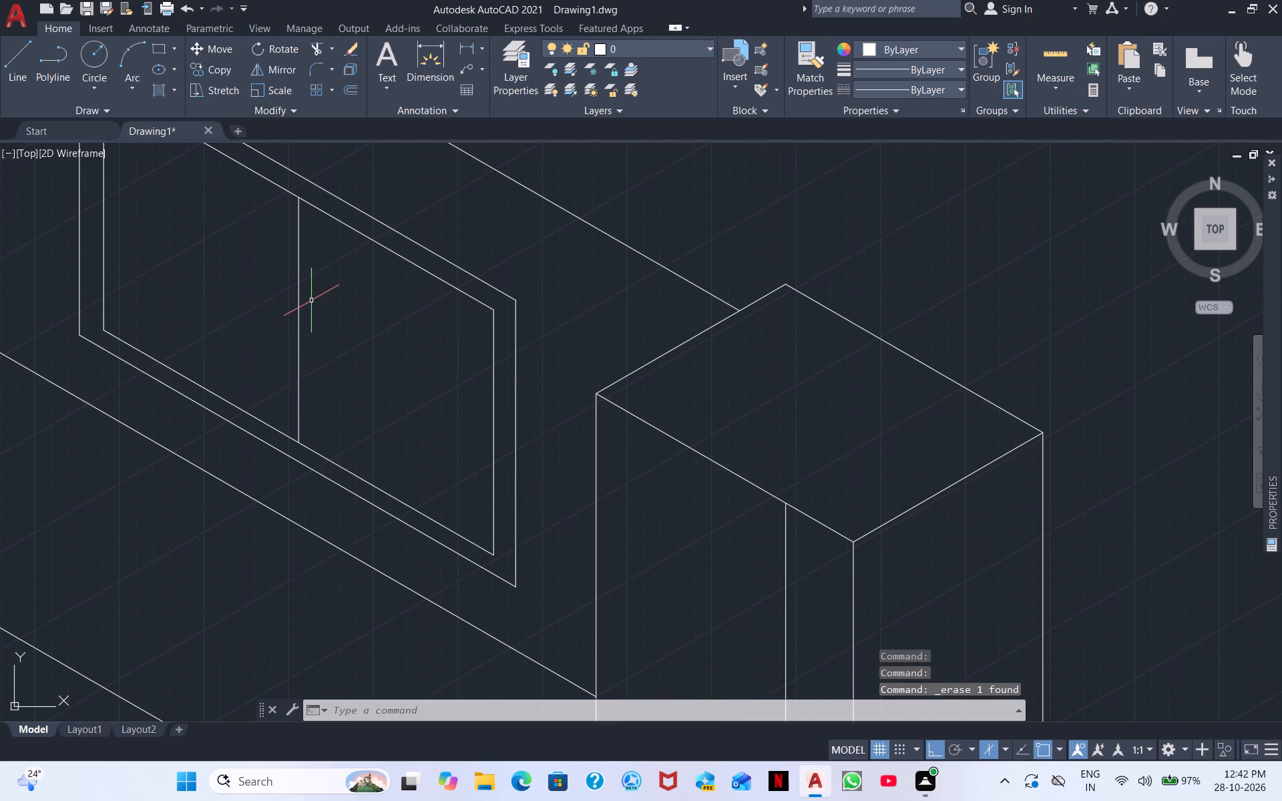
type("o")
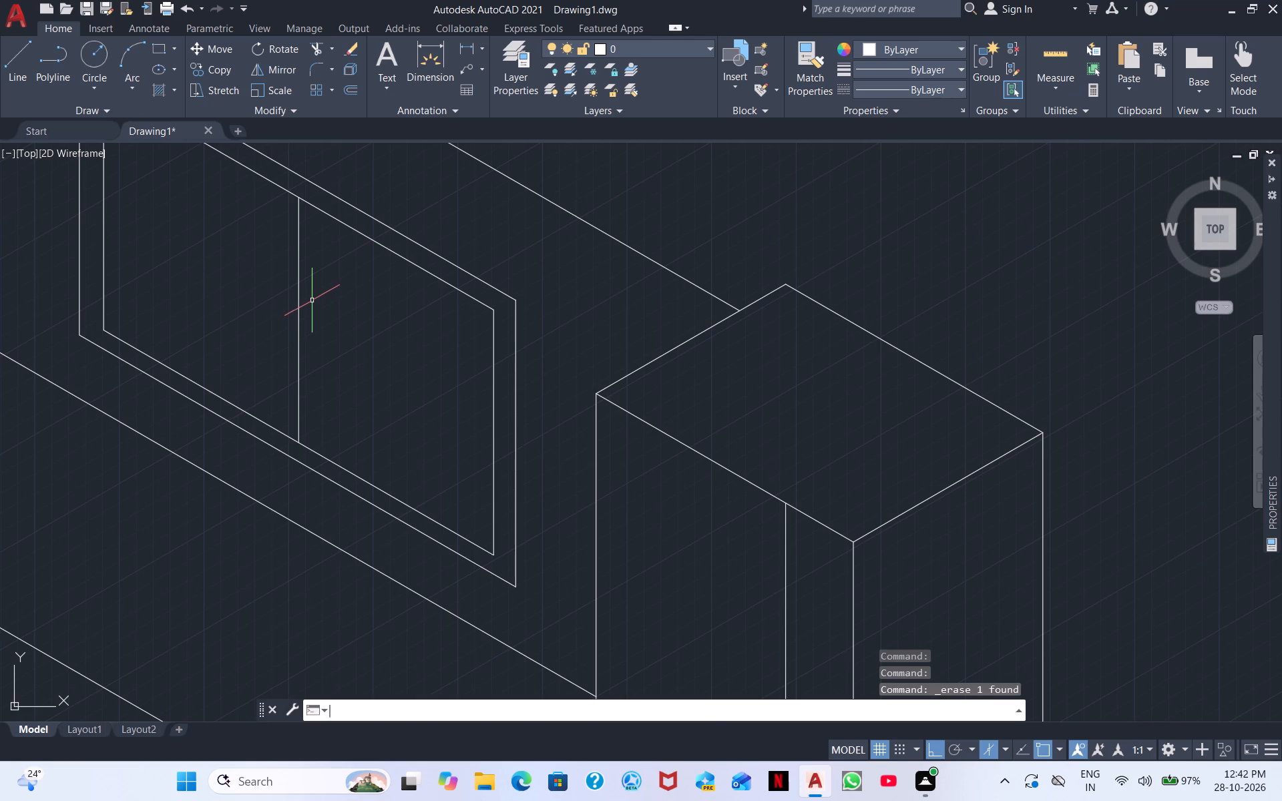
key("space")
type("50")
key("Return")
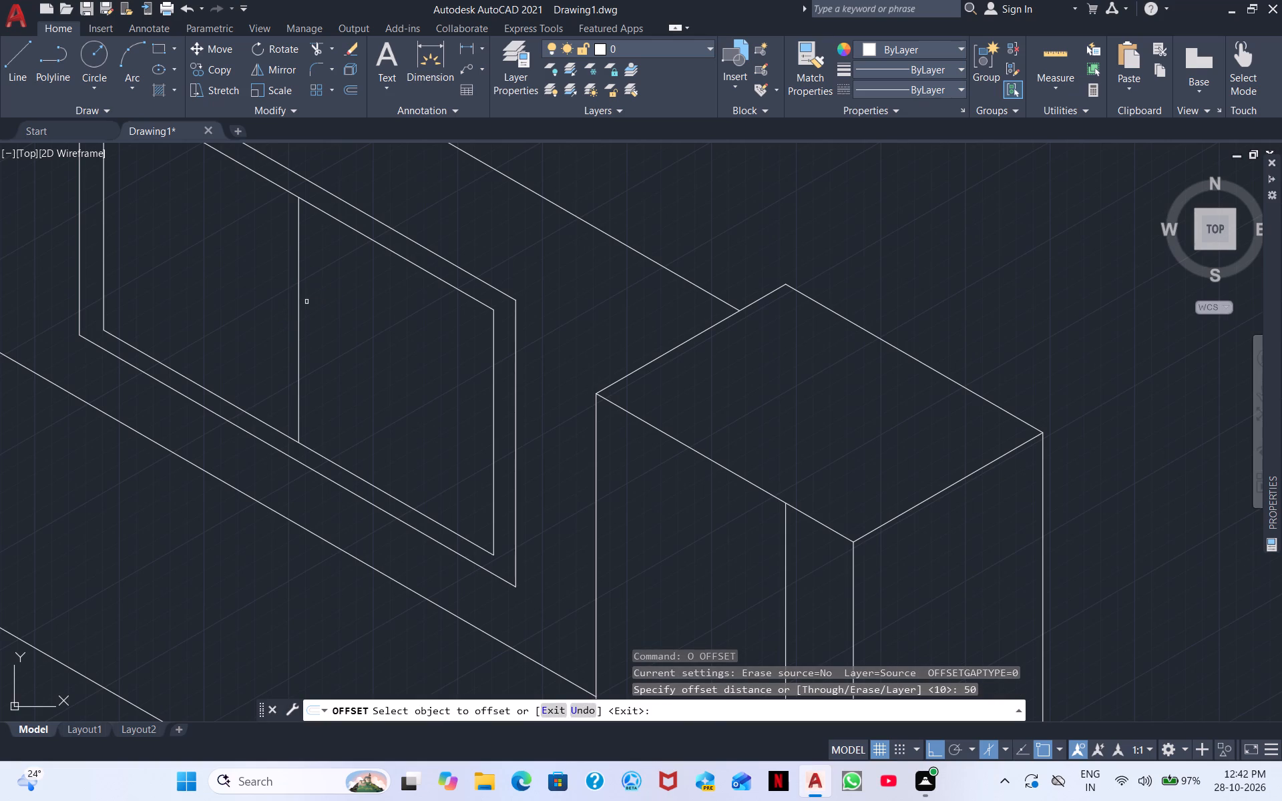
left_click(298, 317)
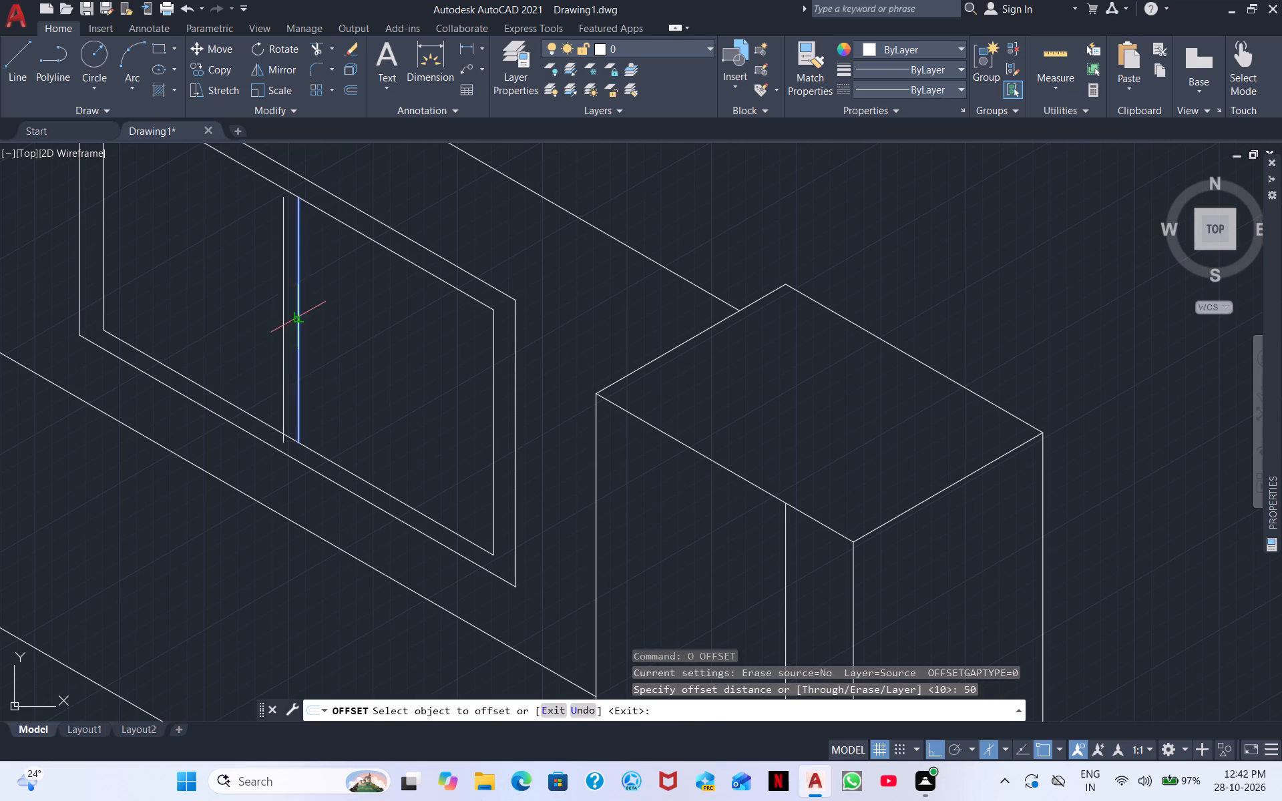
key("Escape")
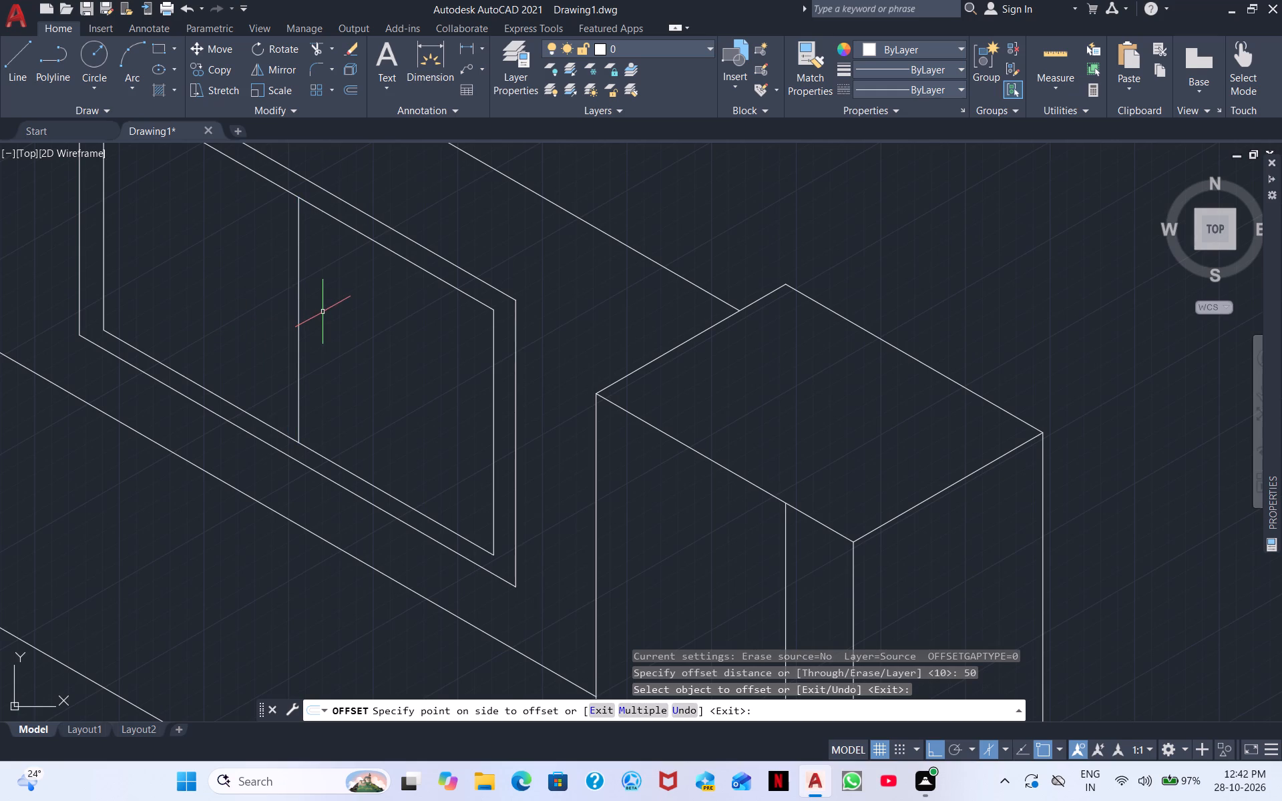
Offset the panel's central divider line by 20 to both sides.
type("o")
key("space")
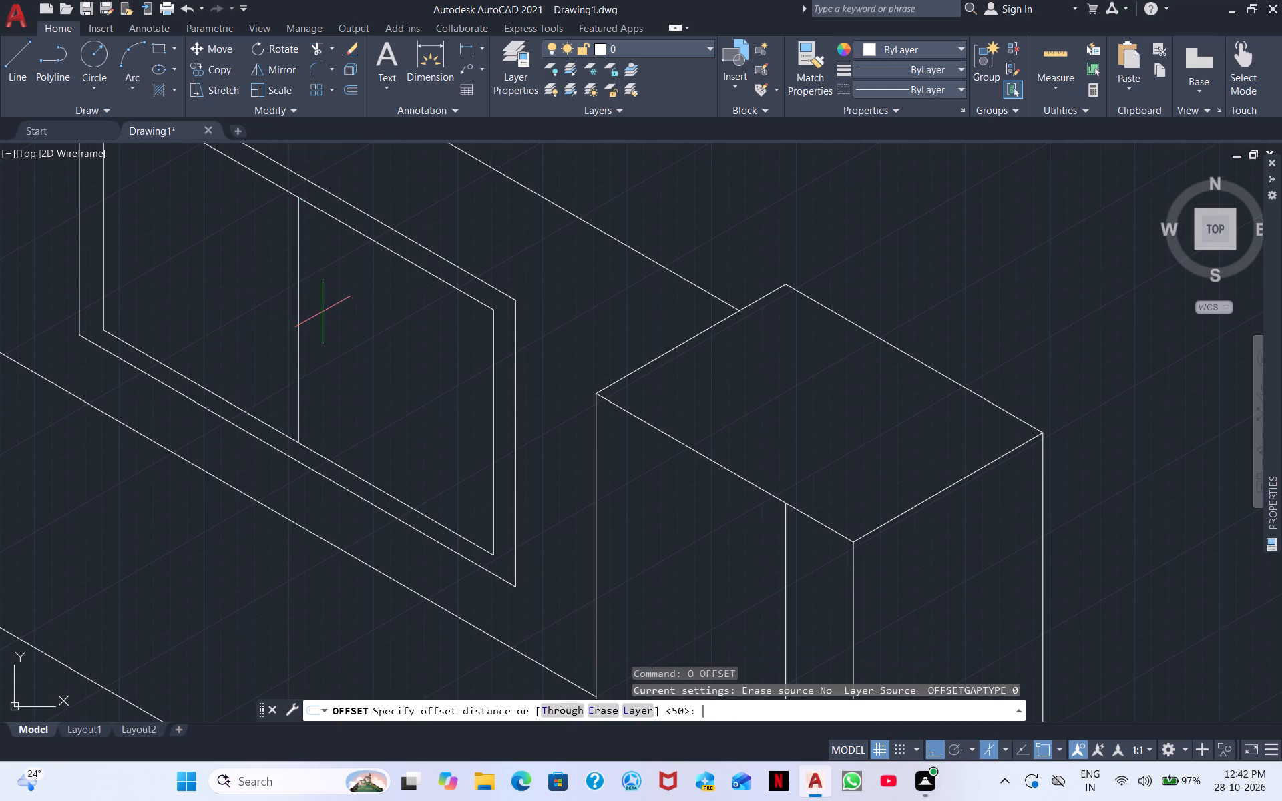
type("20")
key("Return")
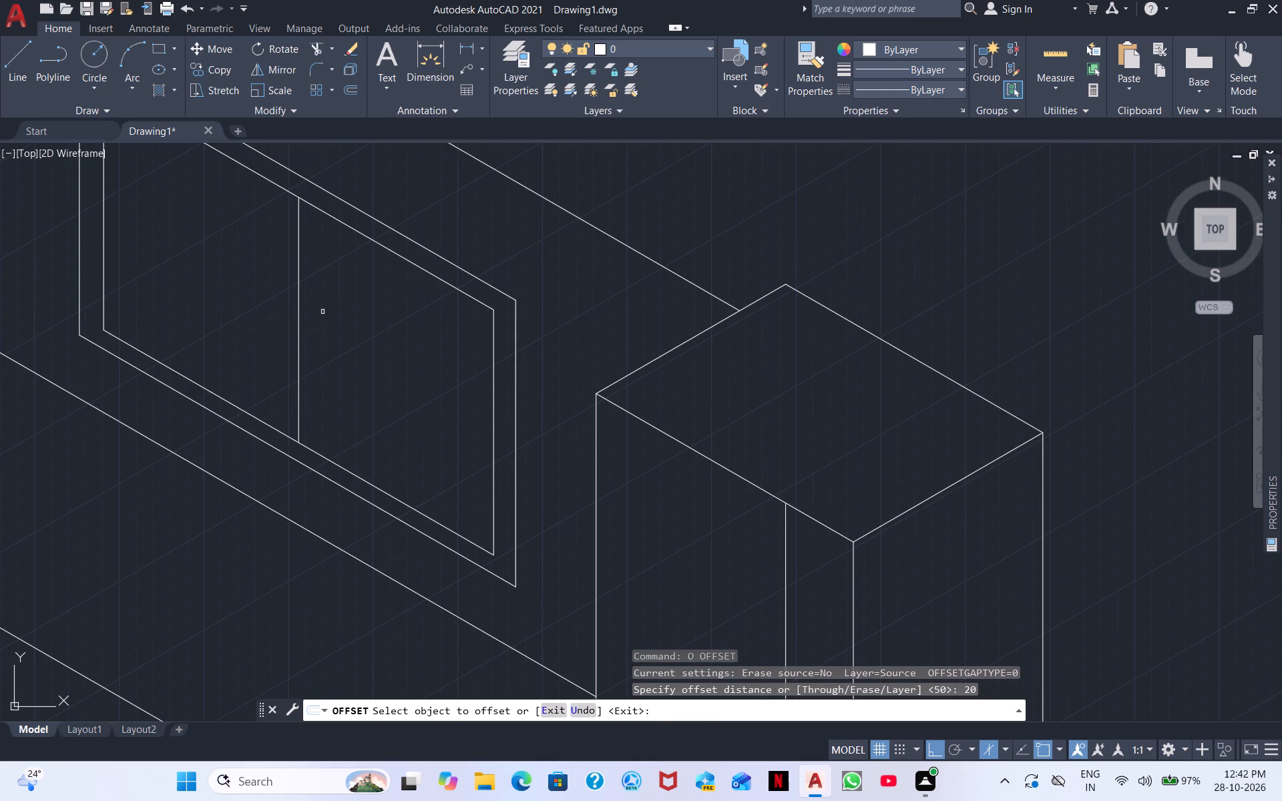
left_click(297, 254)
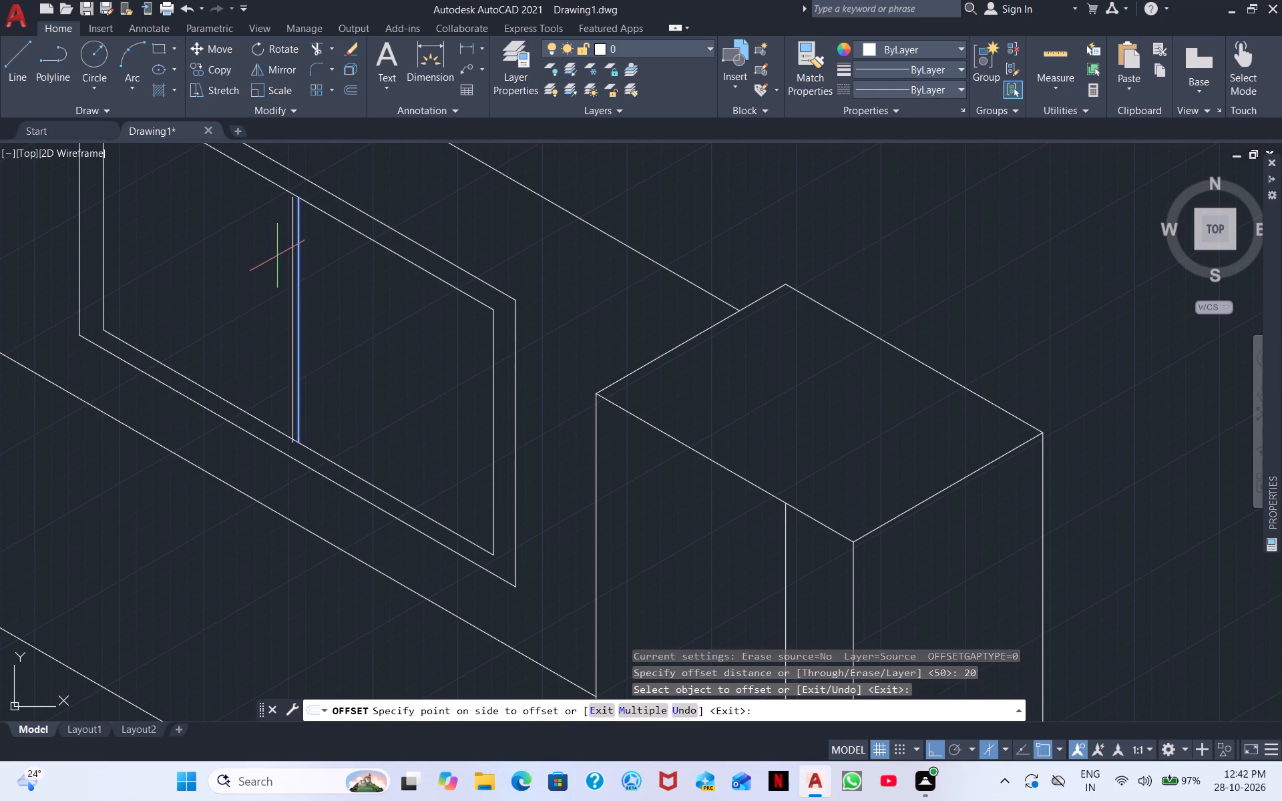
left_click(277, 256)
left_click(297, 262)
left_click(320, 272)
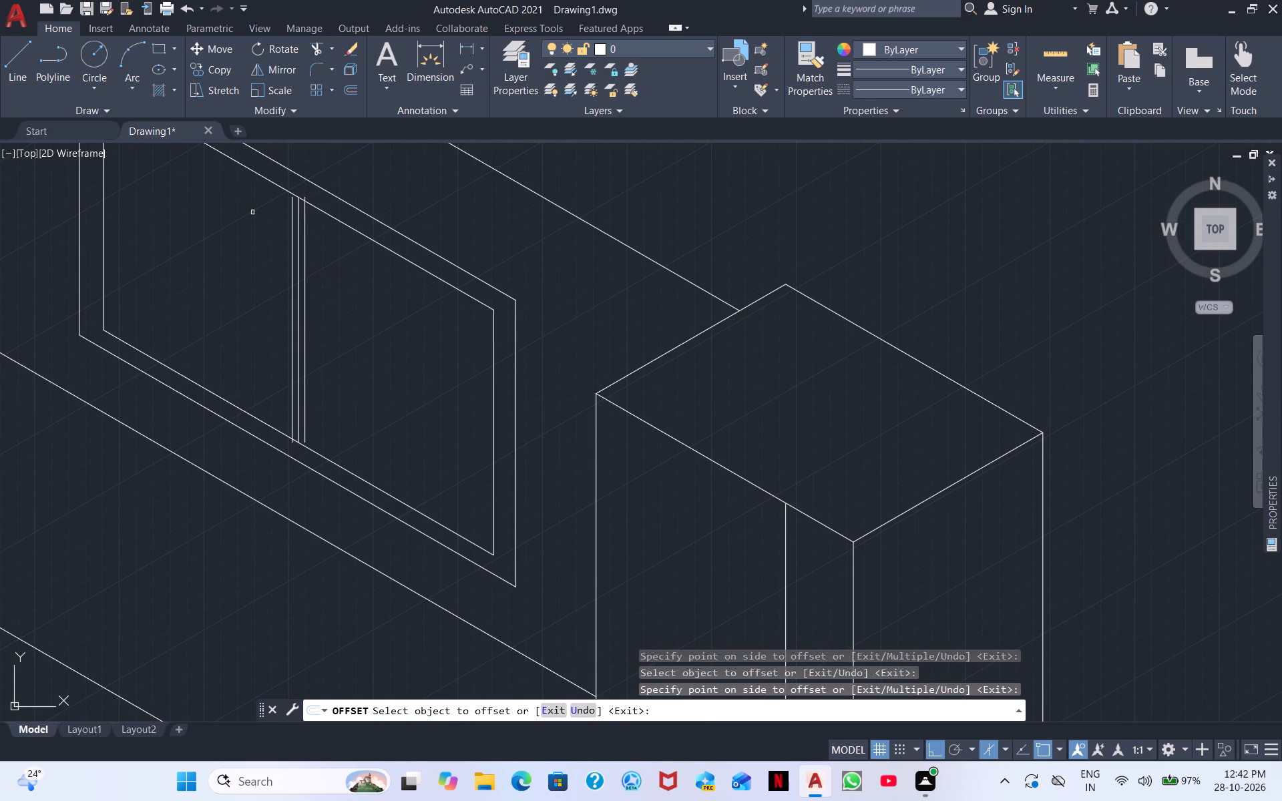
key("Escape")
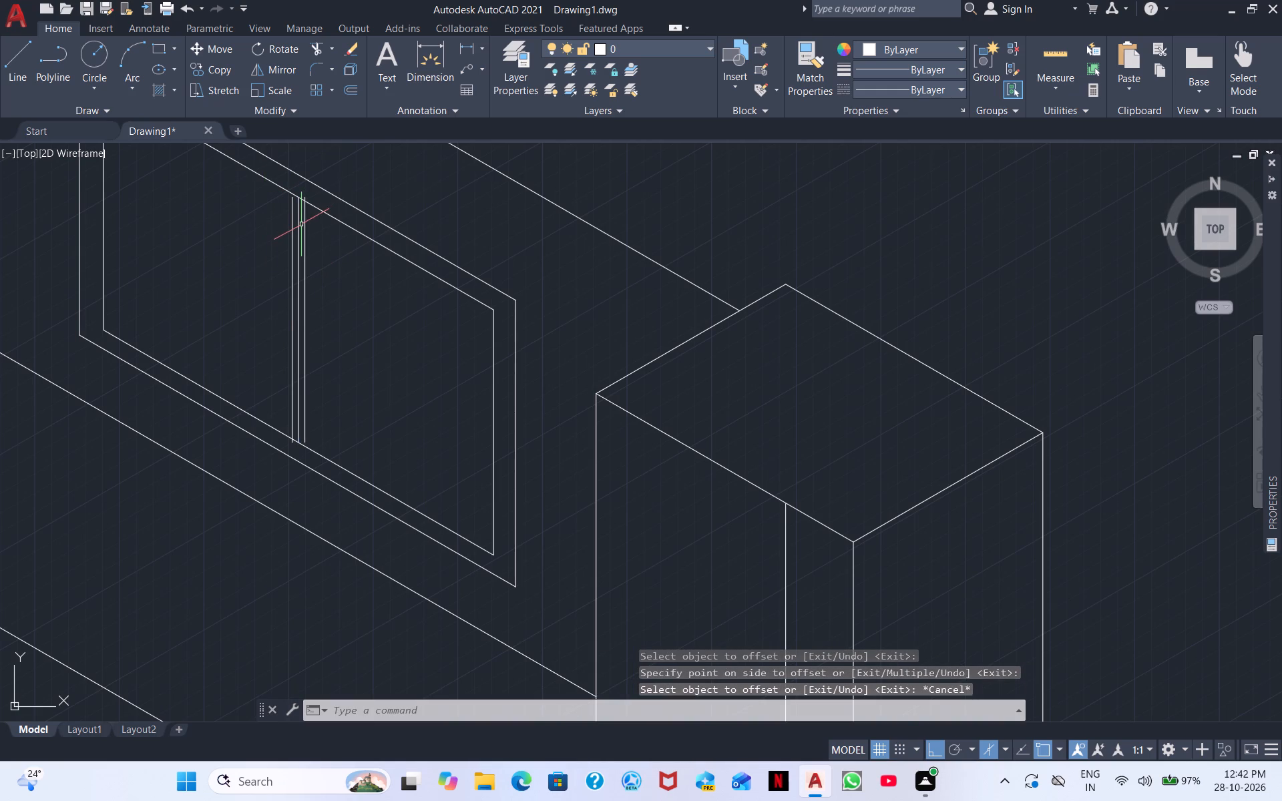
Erase the original central divider line between the two offset copies.
left_click(300, 226)
right_click(325, 263)
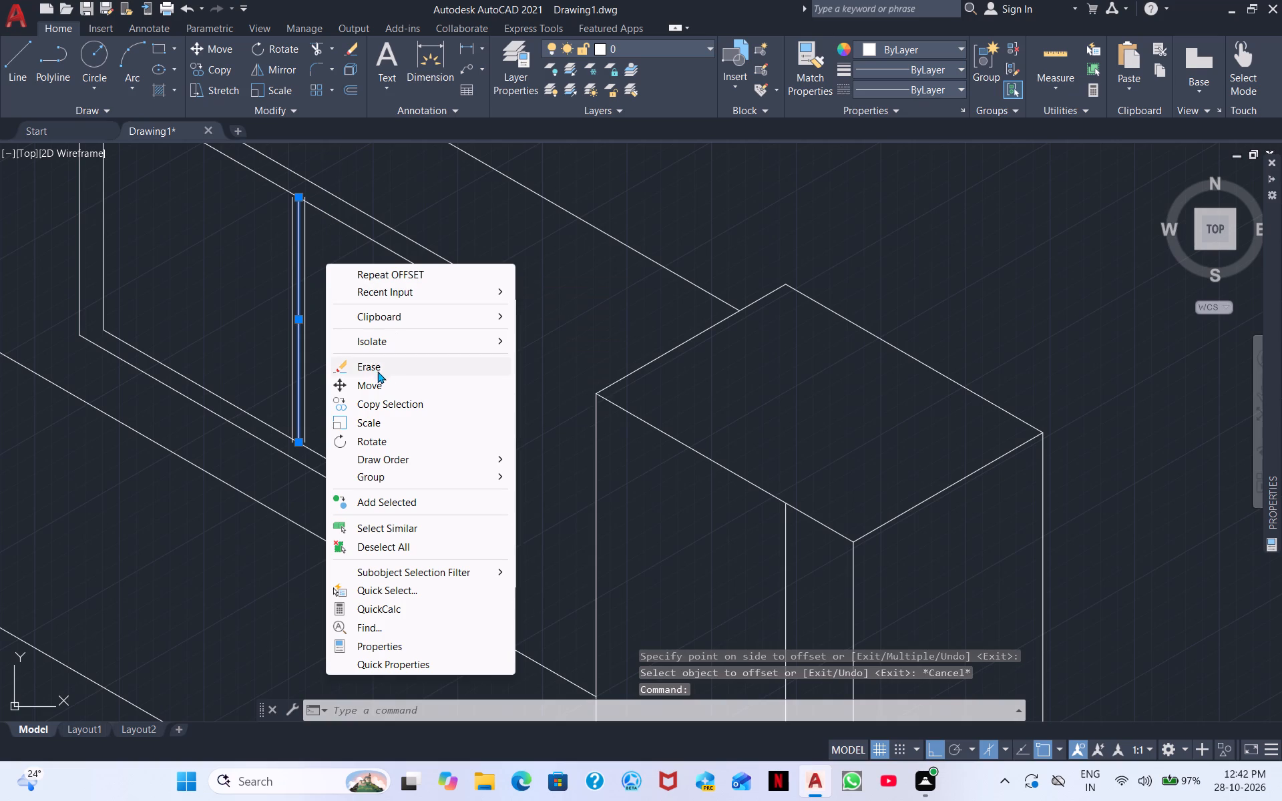
left_click(379, 364)
Extend and trim the ends of both divider lines to meet the panel's inner upper and lower frame edges exactly.
scroll(234, 232, "up", 1)
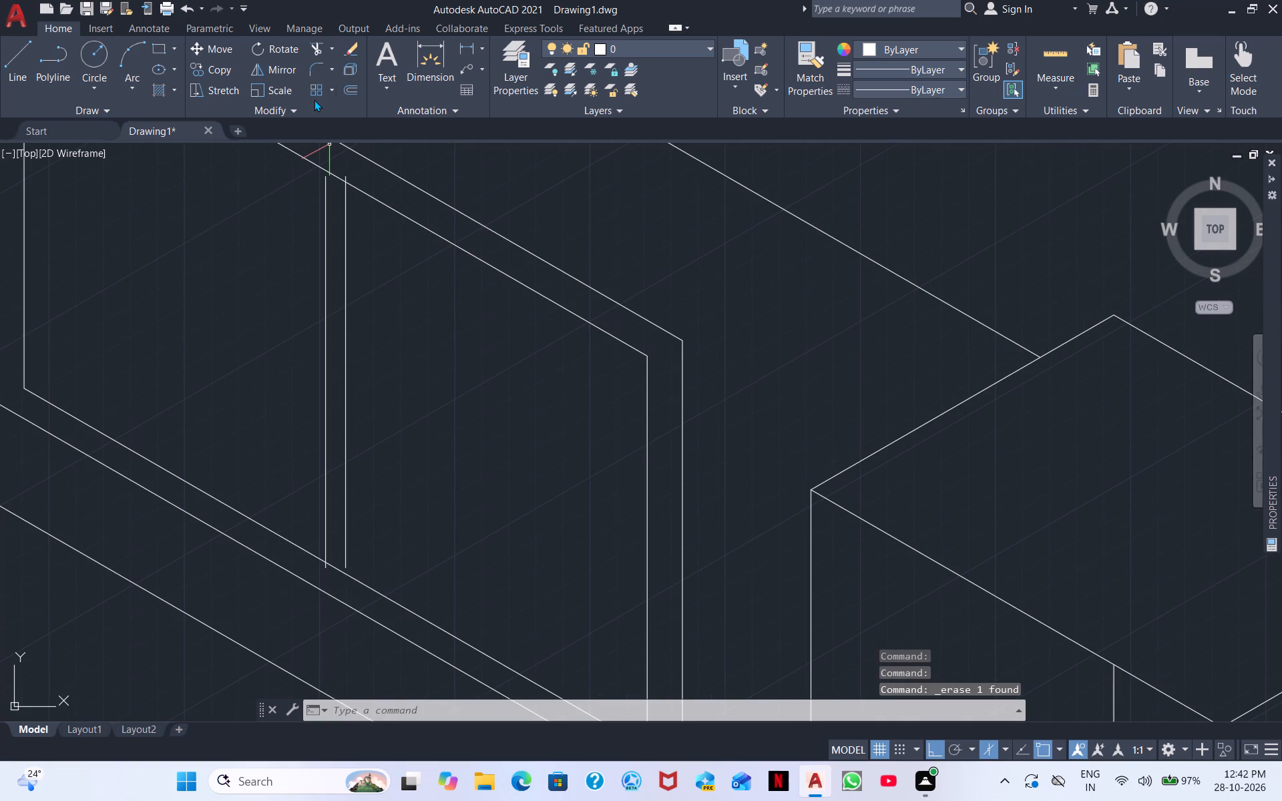
left_click(314, 47)
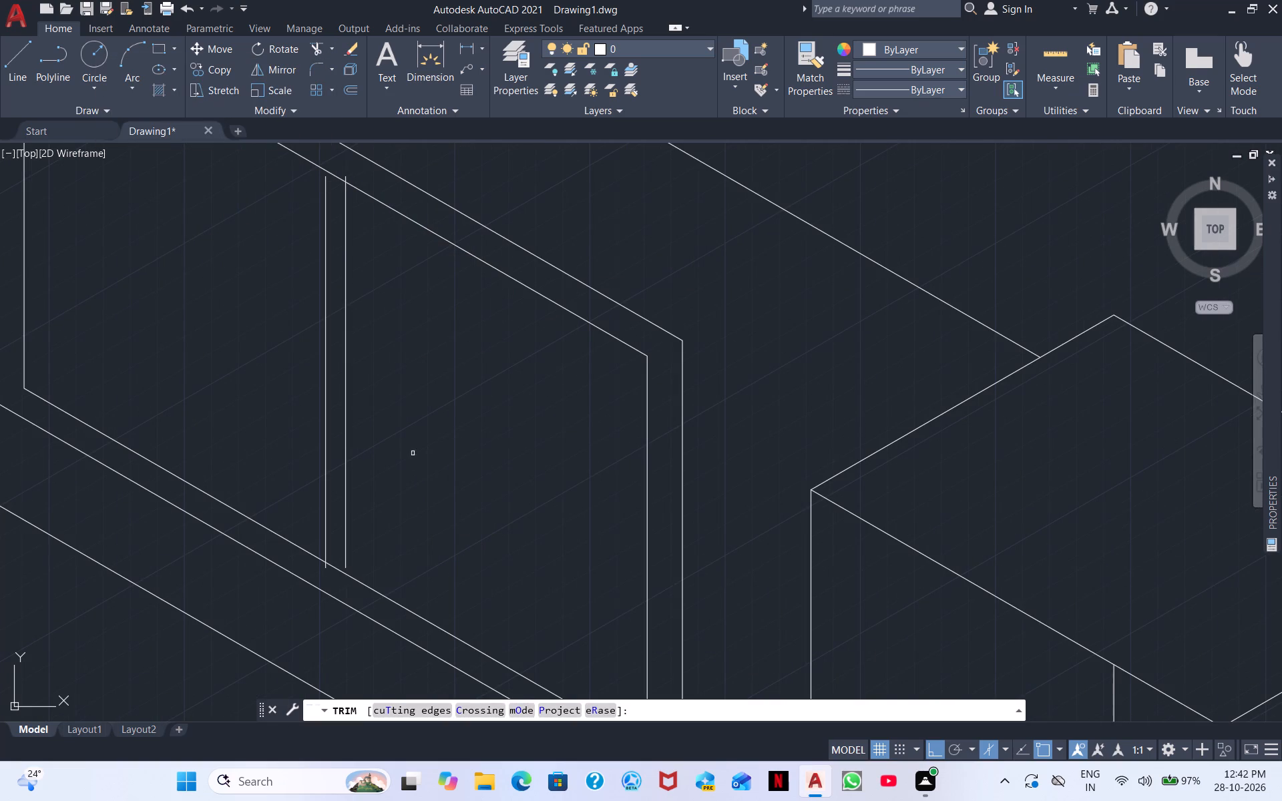
double_click(345, 491, "shift")
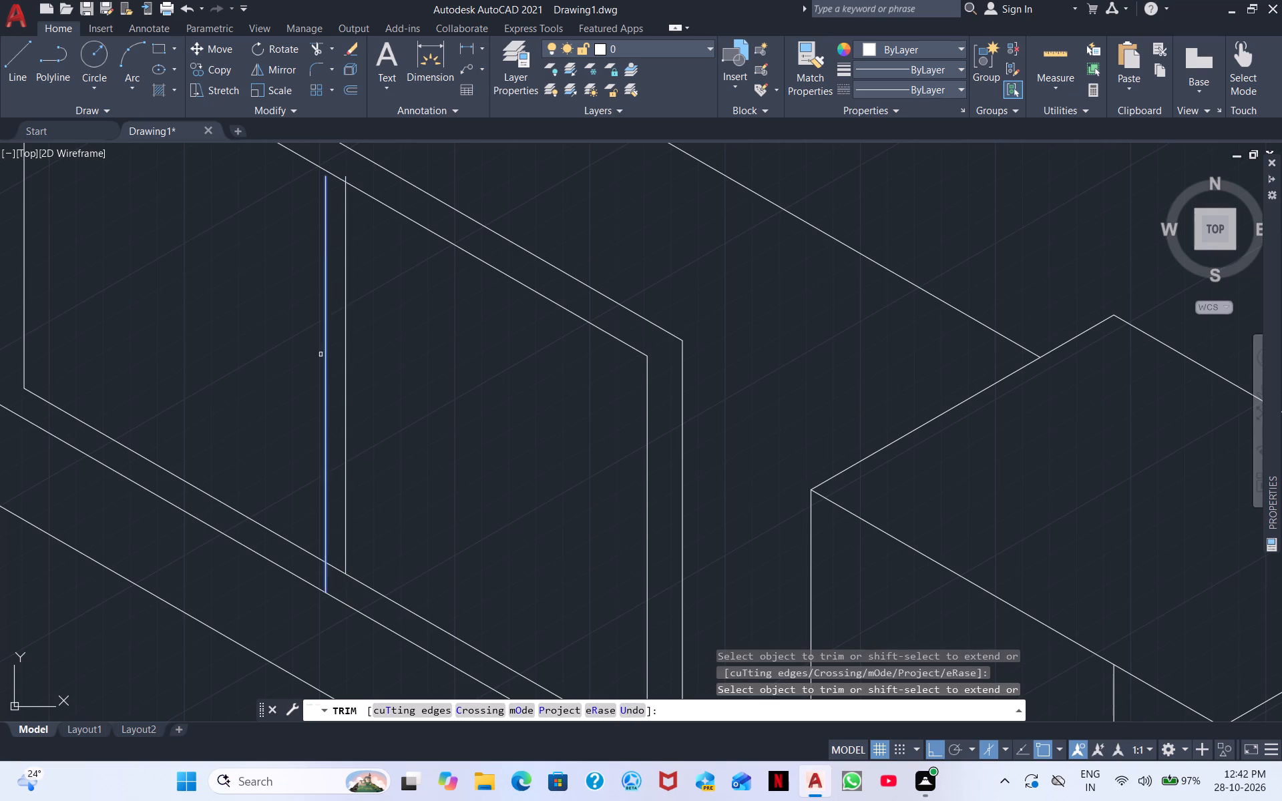
left_click(325, 230, "shift")
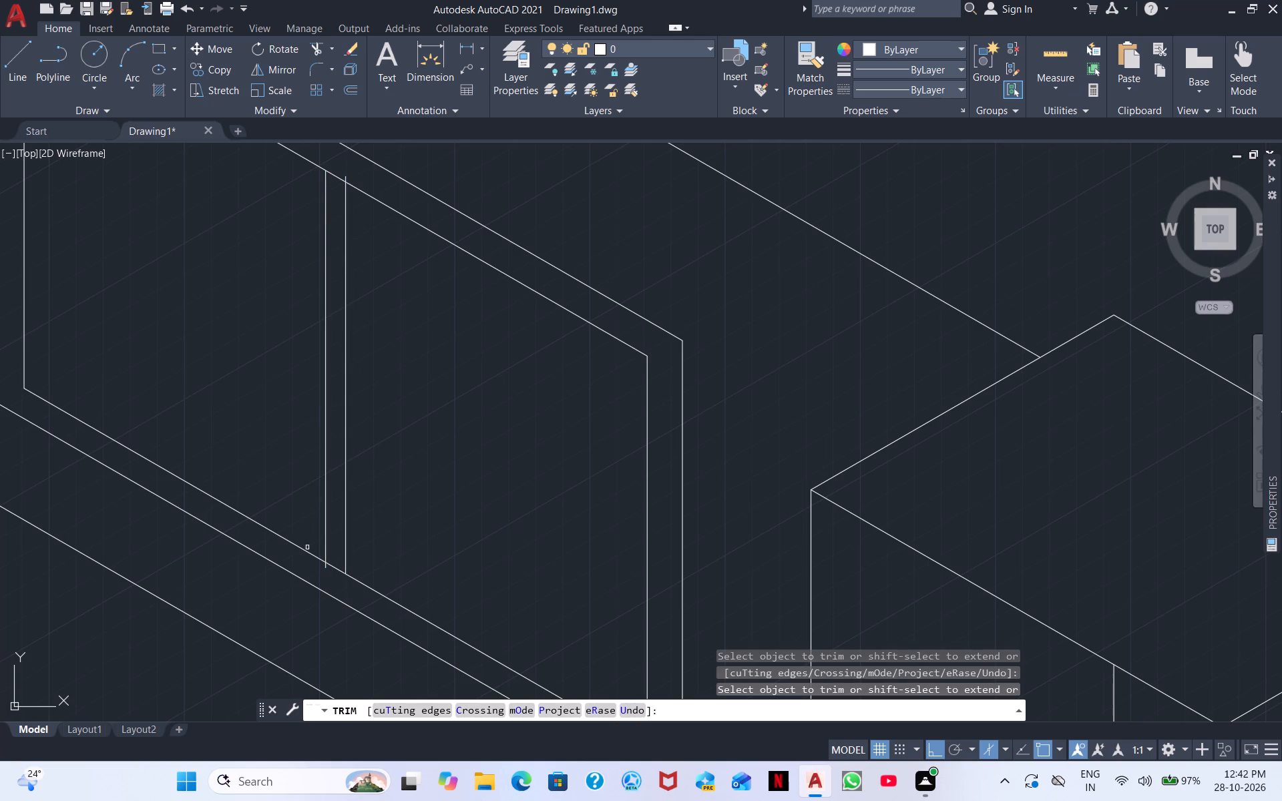
scroll(286, 489, "up", 1)
left_click(349, 615)
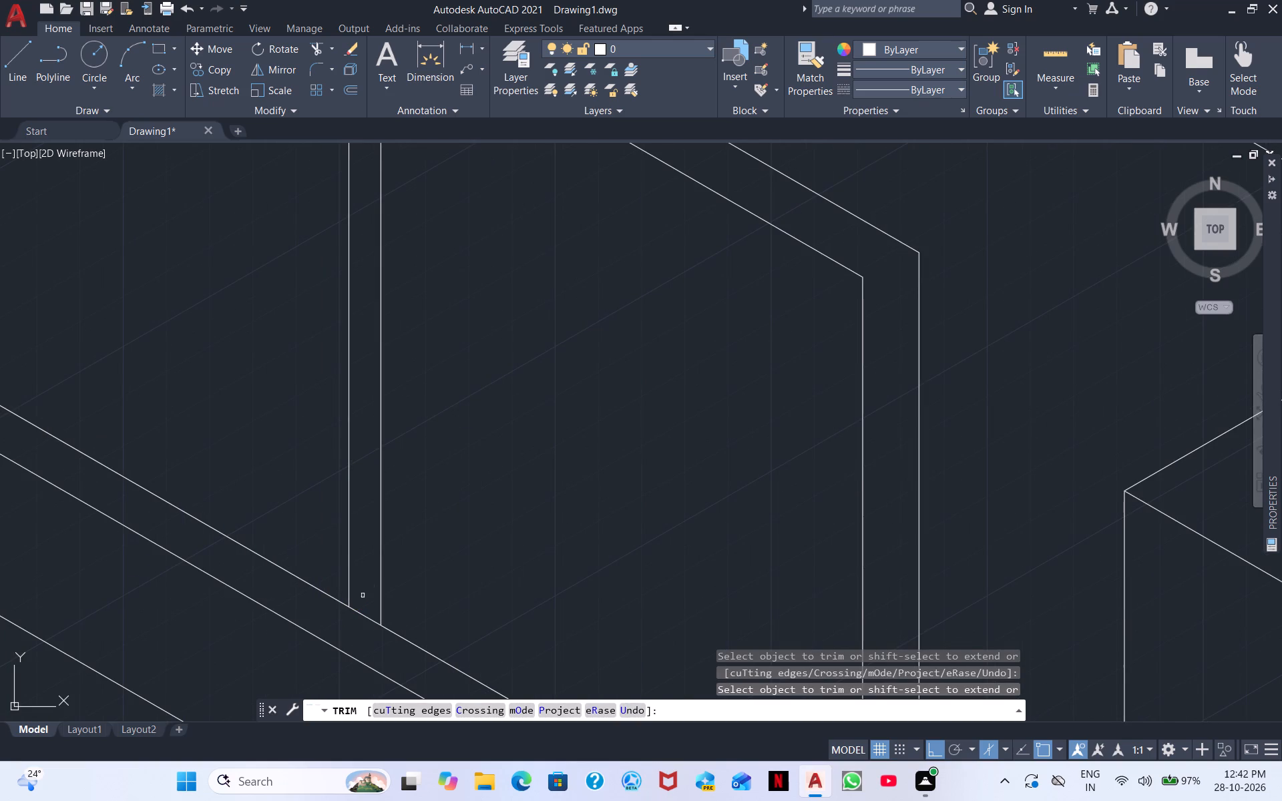
scroll(419, 453, "down", 1)
middle_click_drag(460, 367, 427, 501)
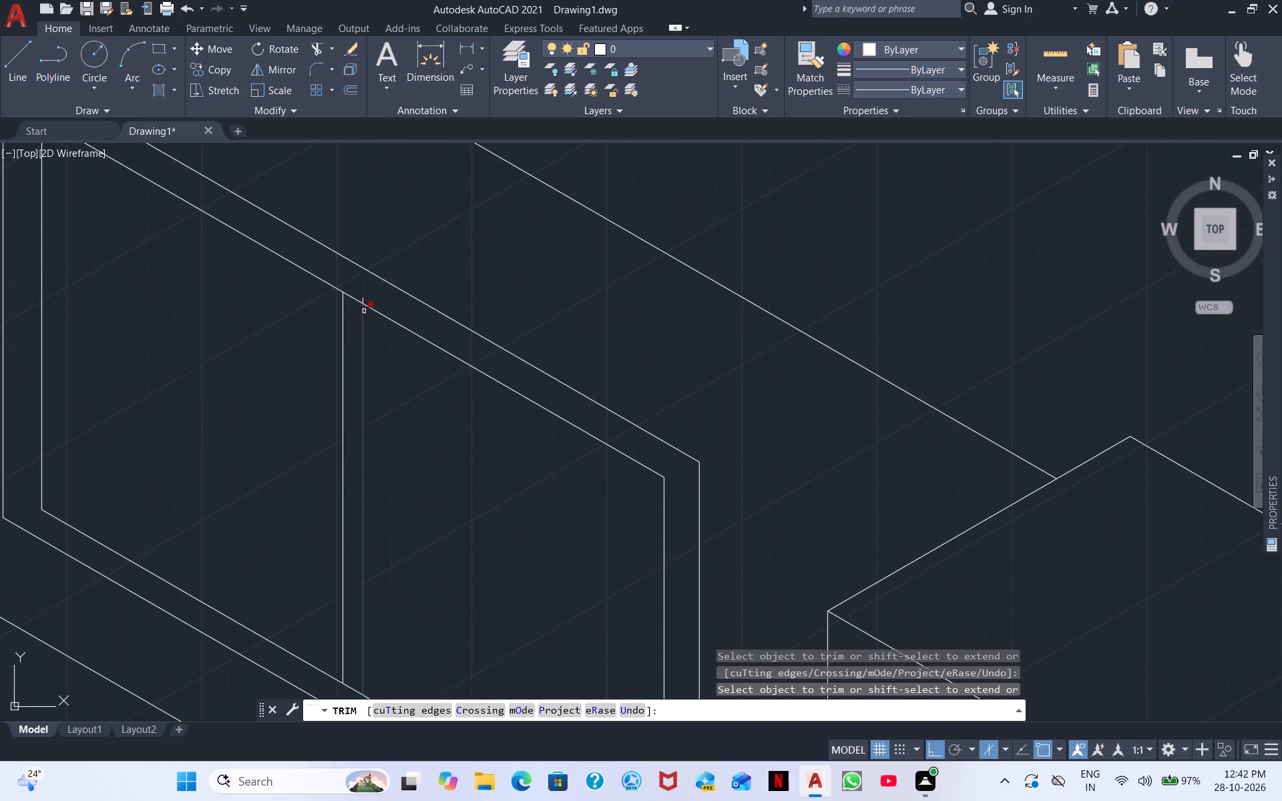
scroll(364, 311, "up", 3)
left_click_drag(349, 264, 374, 269)
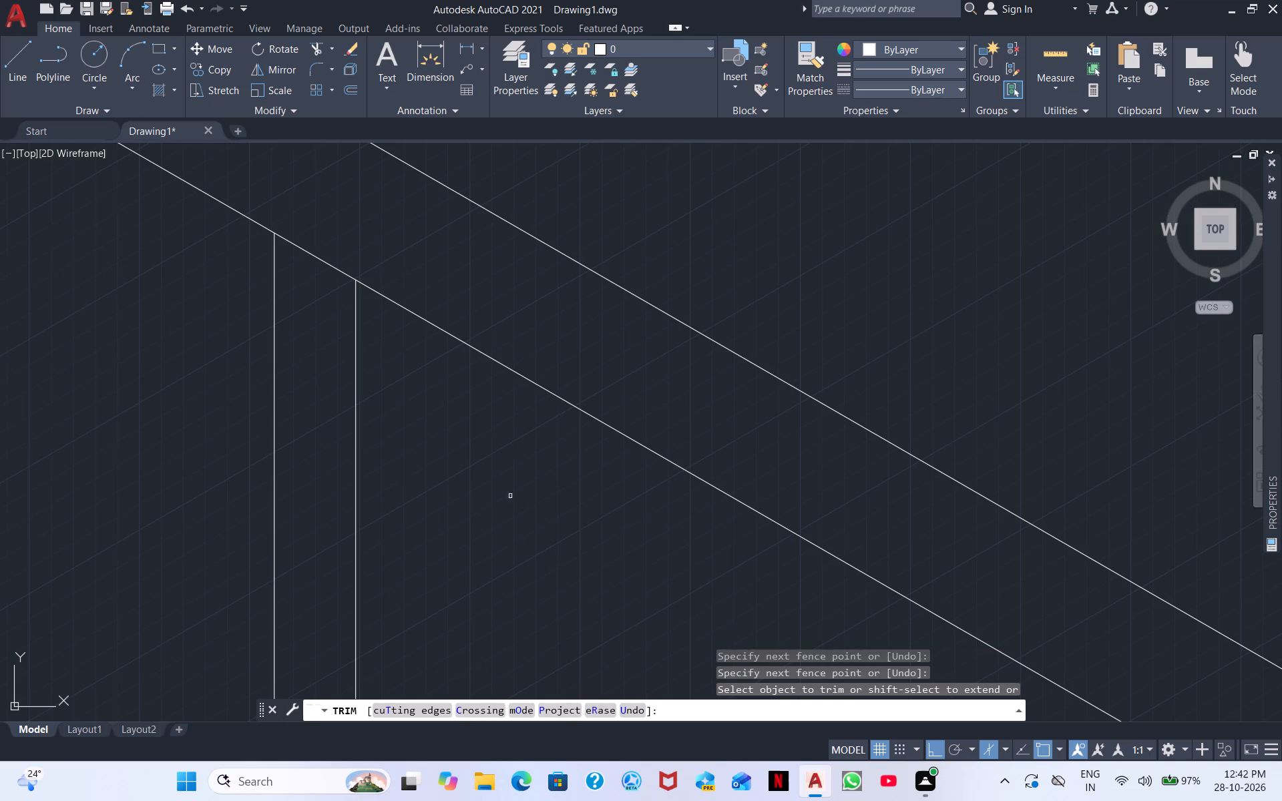
right_click(513, 577)
left_click(552, 352)
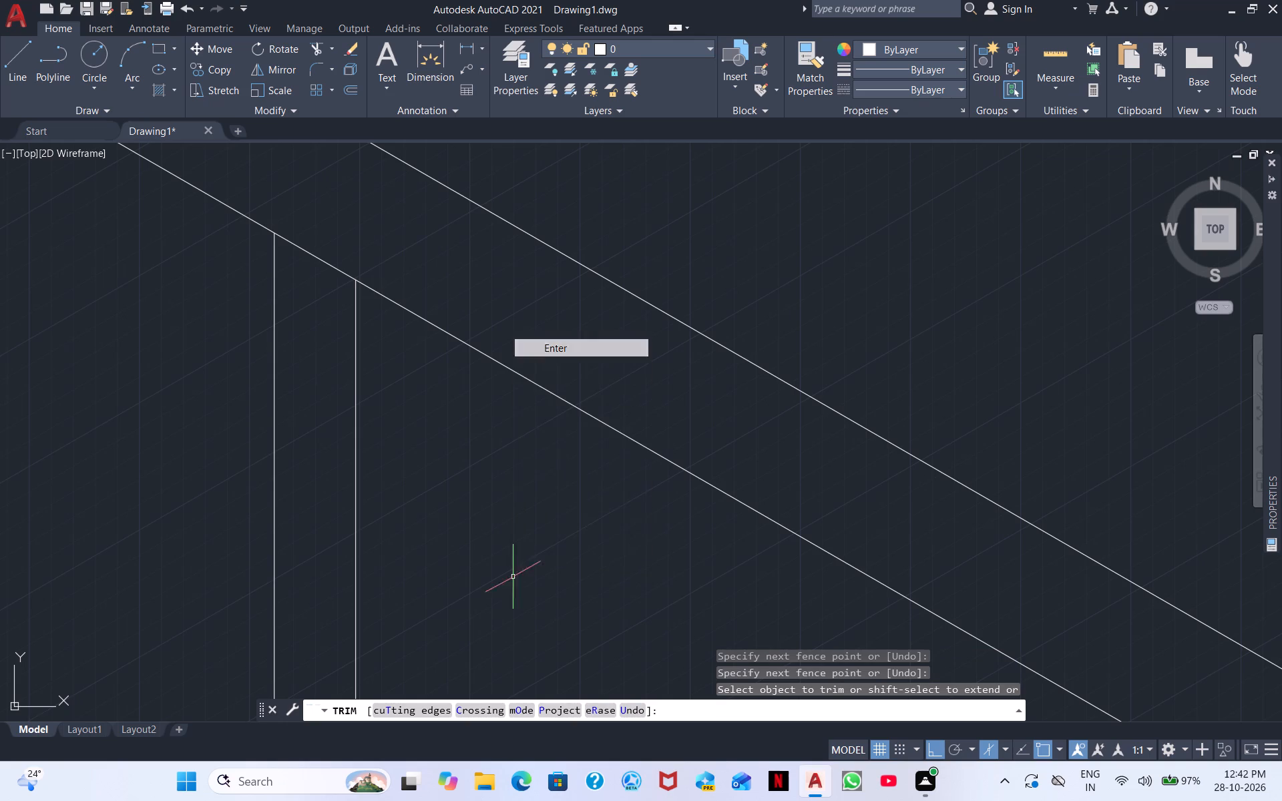
Examine the whole isometric model, including the divided panel, the wall corner and the end block.
scroll(546, 357, "down", 3)
middle_click_drag(596, 509, 496, 296)
scroll(492, 307, "down", 3)
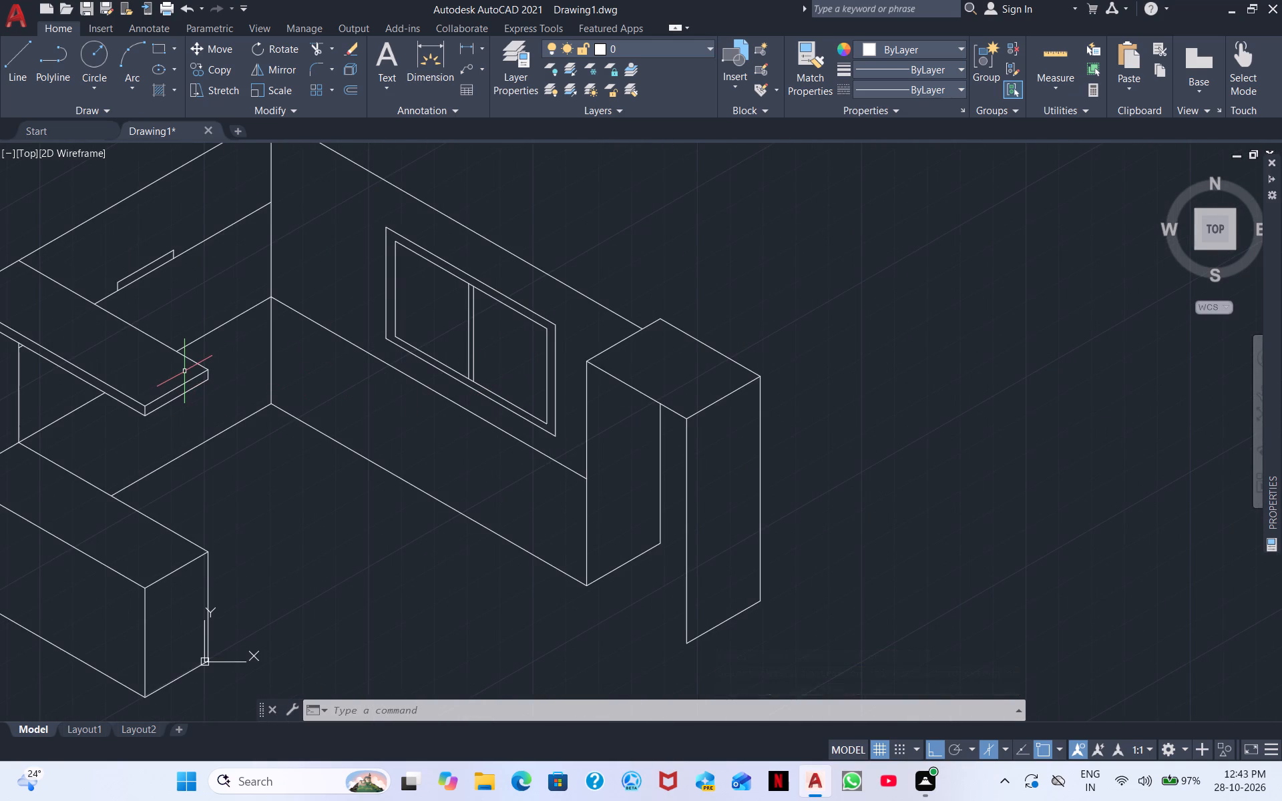
scroll(326, 338, "up", 1)
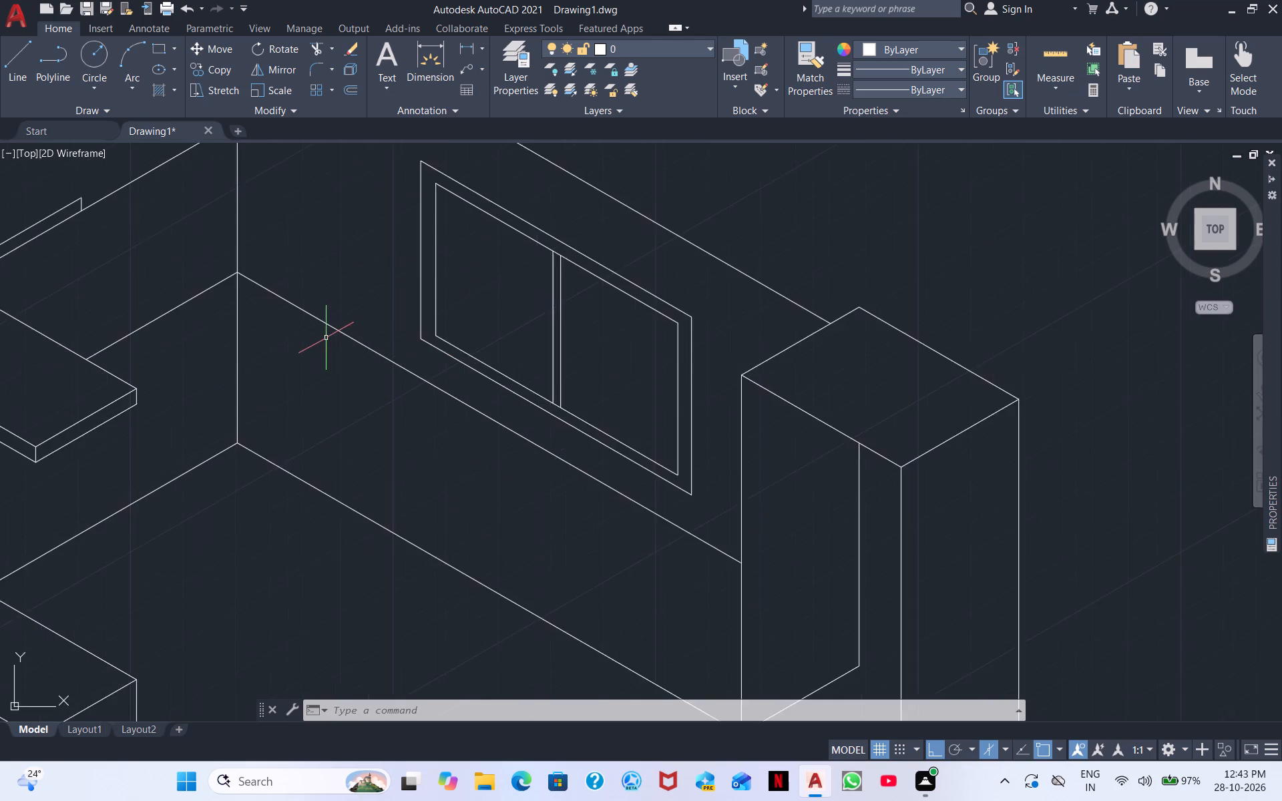
scroll(326, 338, "down", 2)
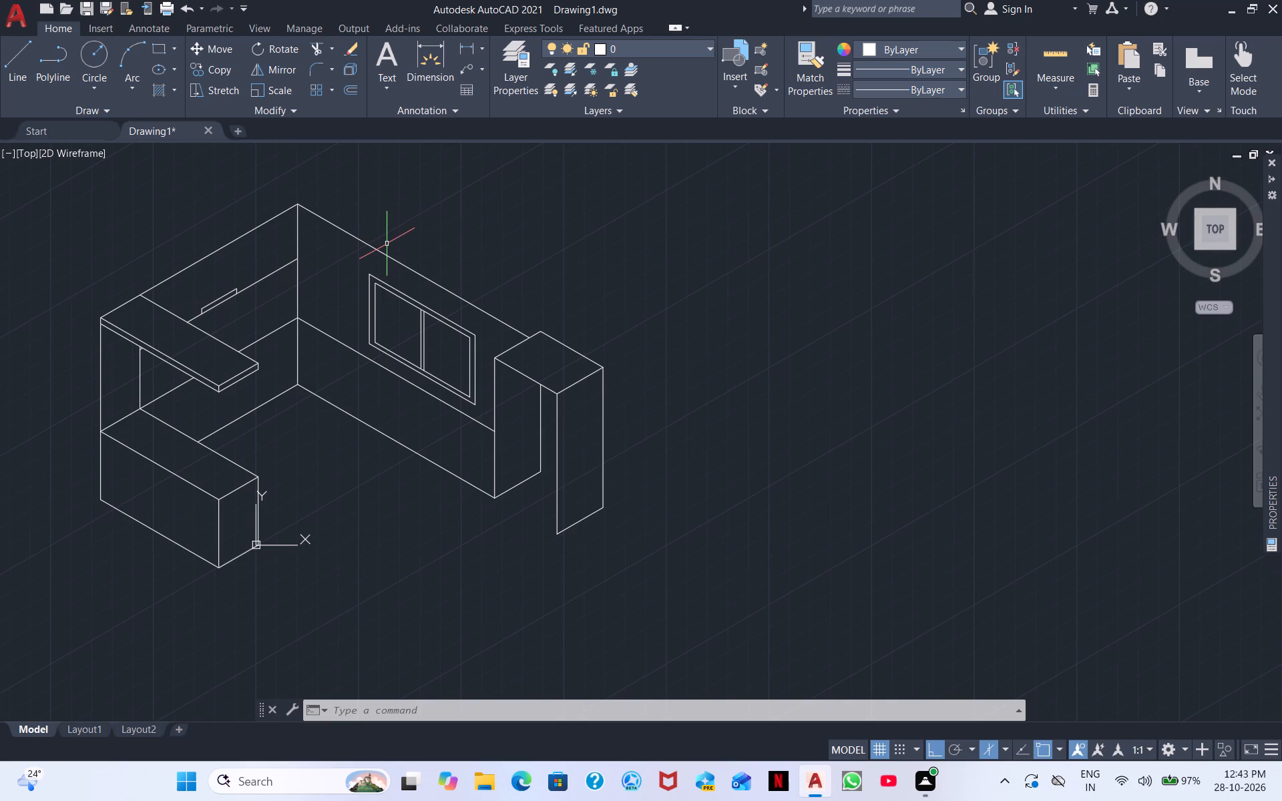
scroll(122, 362, "up", 3)
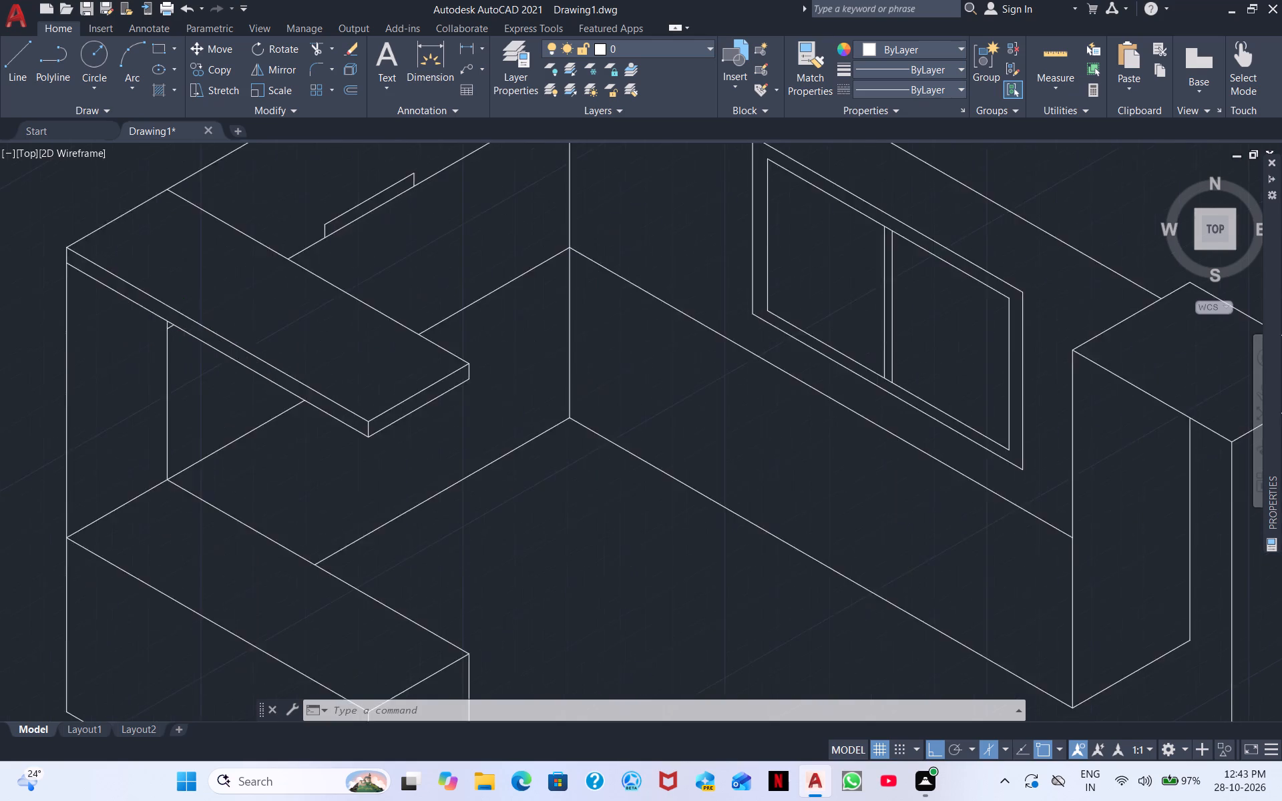
scroll(246, 322, "down", 3)
middle_click_drag(538, 392, 250, 300)
scroll(415, 323, "up", 2)
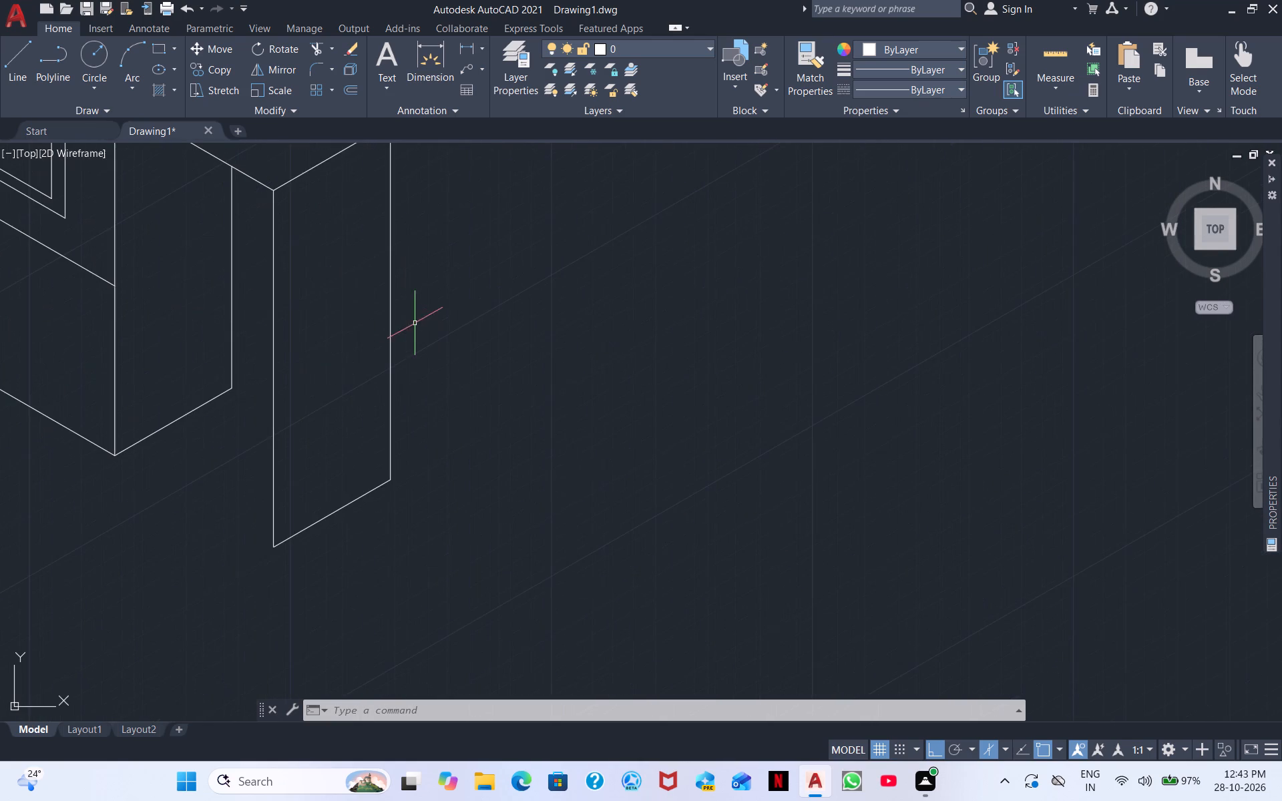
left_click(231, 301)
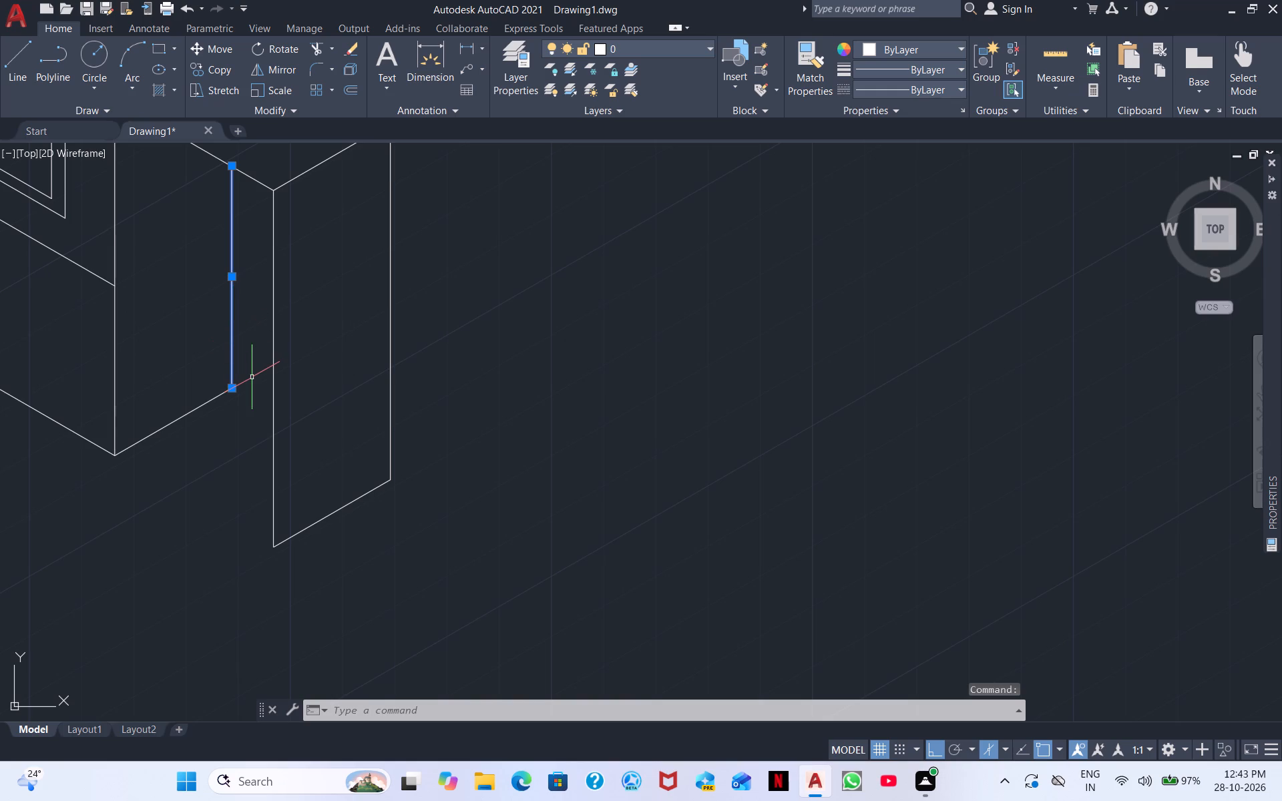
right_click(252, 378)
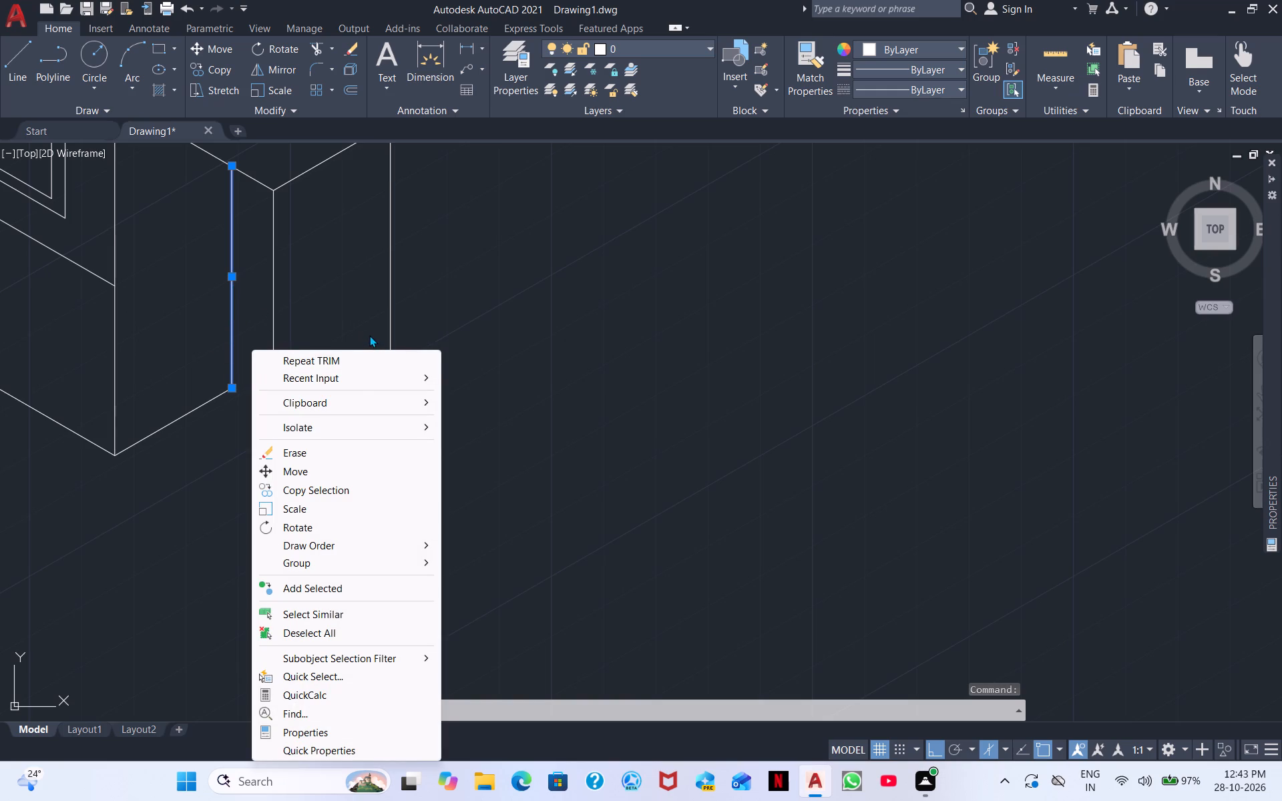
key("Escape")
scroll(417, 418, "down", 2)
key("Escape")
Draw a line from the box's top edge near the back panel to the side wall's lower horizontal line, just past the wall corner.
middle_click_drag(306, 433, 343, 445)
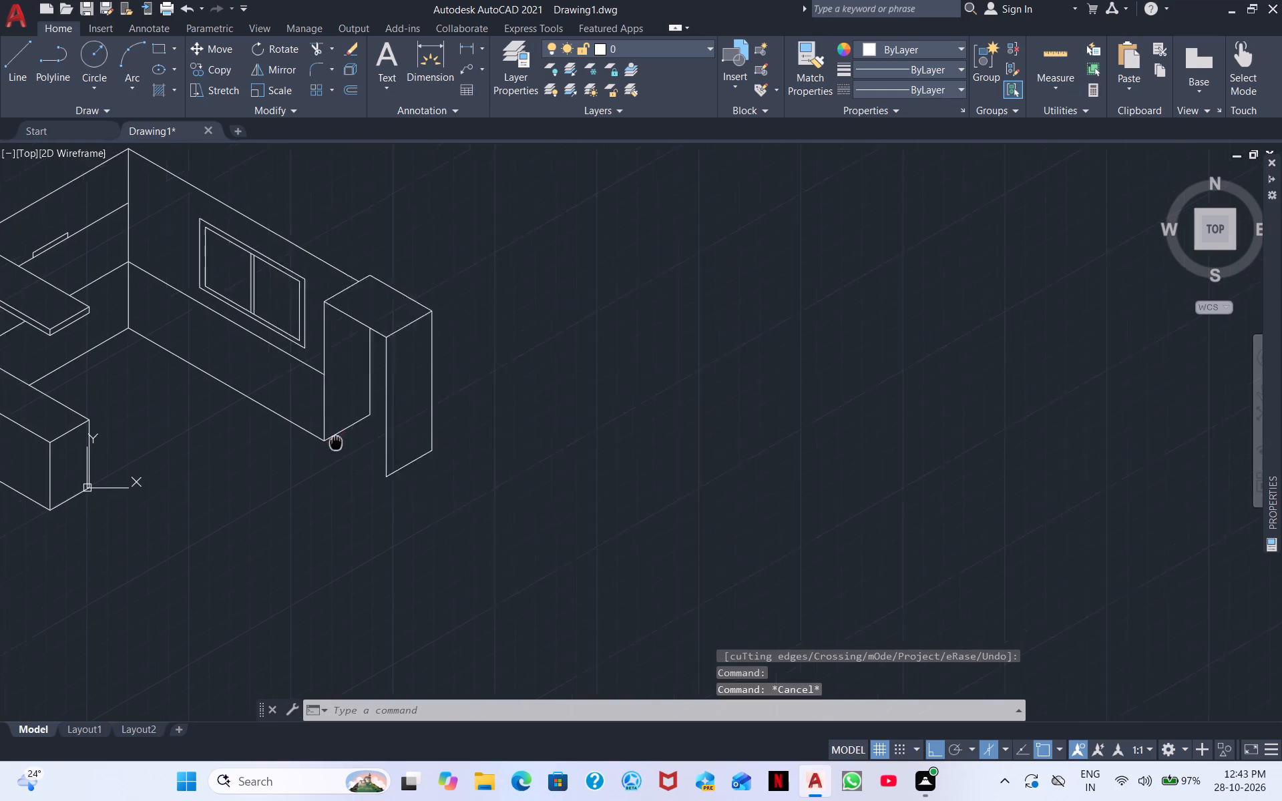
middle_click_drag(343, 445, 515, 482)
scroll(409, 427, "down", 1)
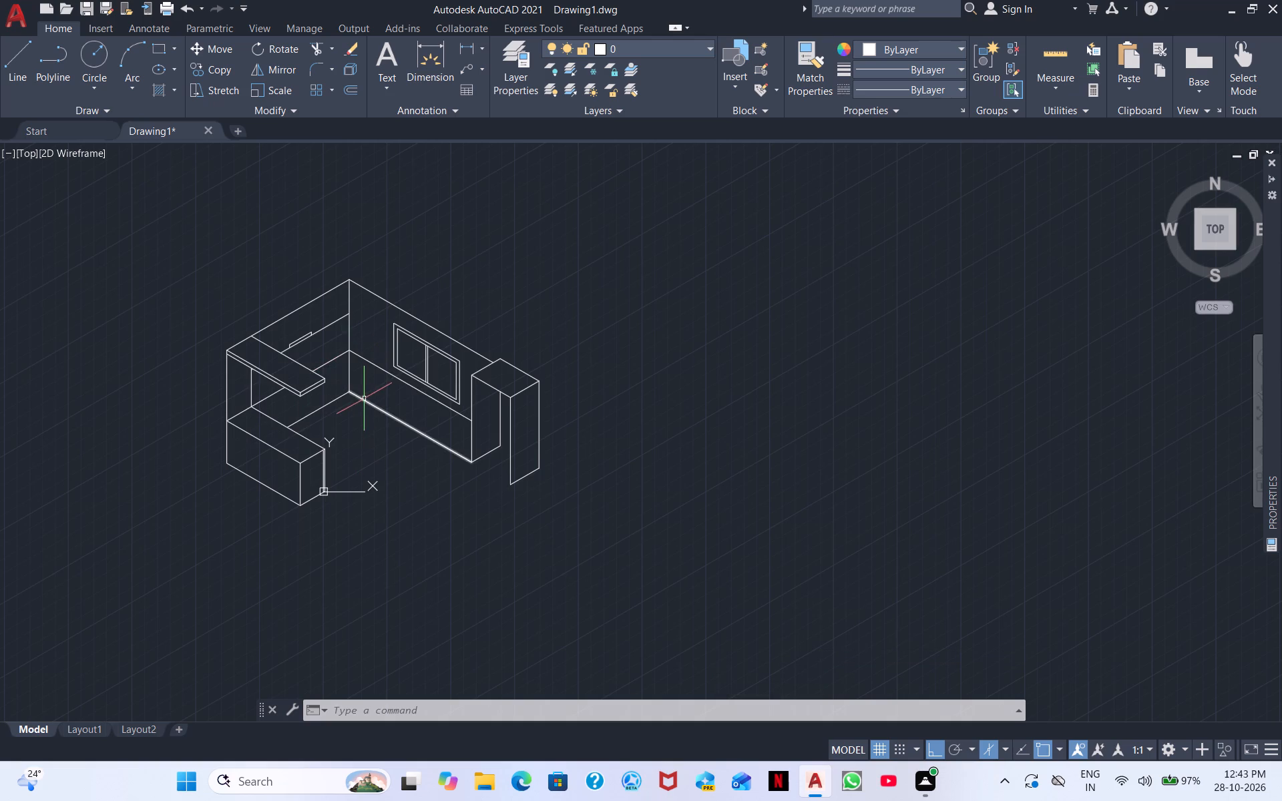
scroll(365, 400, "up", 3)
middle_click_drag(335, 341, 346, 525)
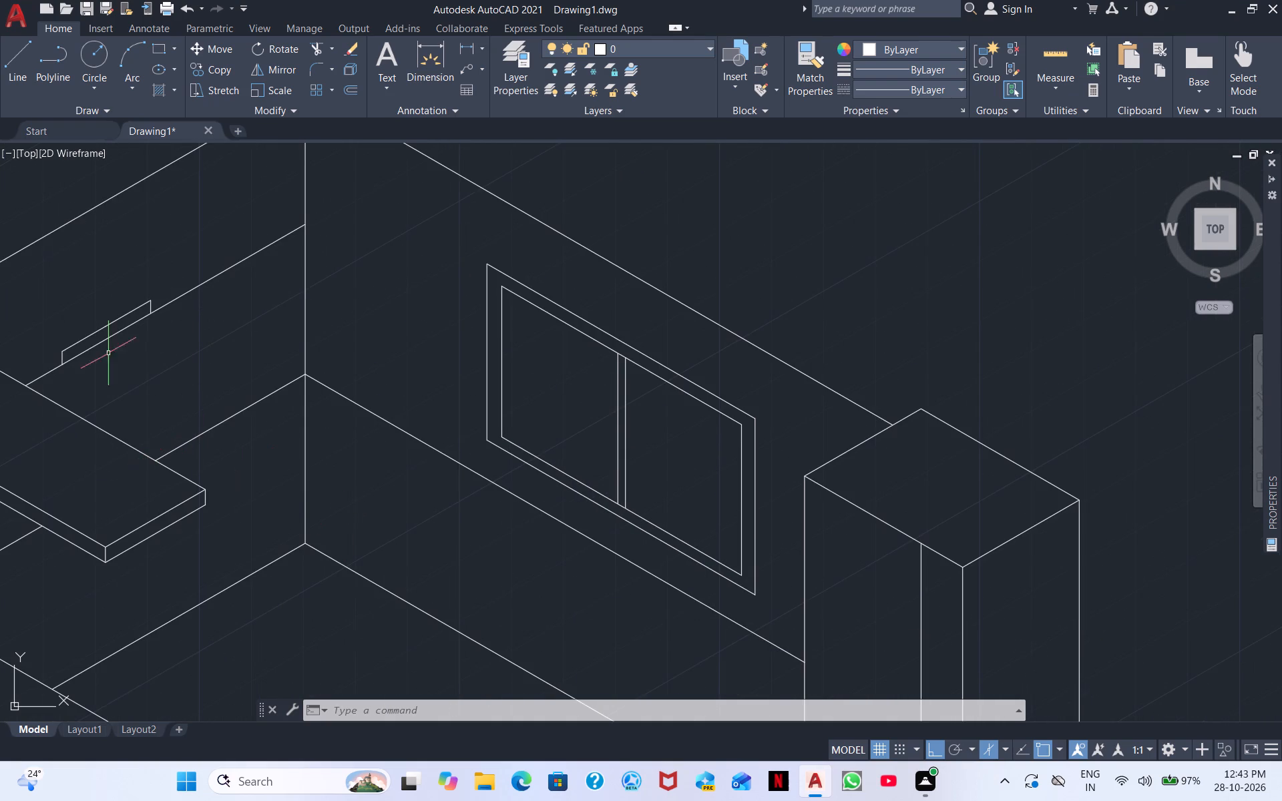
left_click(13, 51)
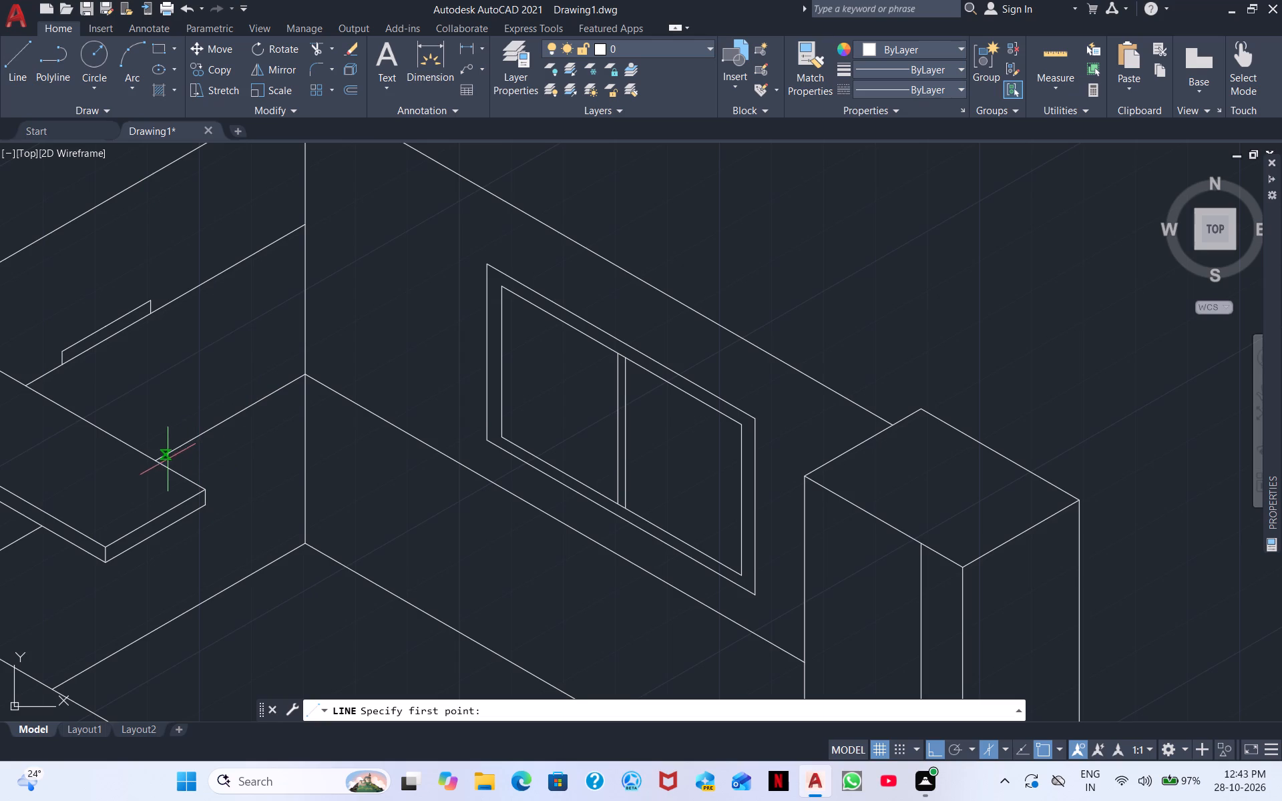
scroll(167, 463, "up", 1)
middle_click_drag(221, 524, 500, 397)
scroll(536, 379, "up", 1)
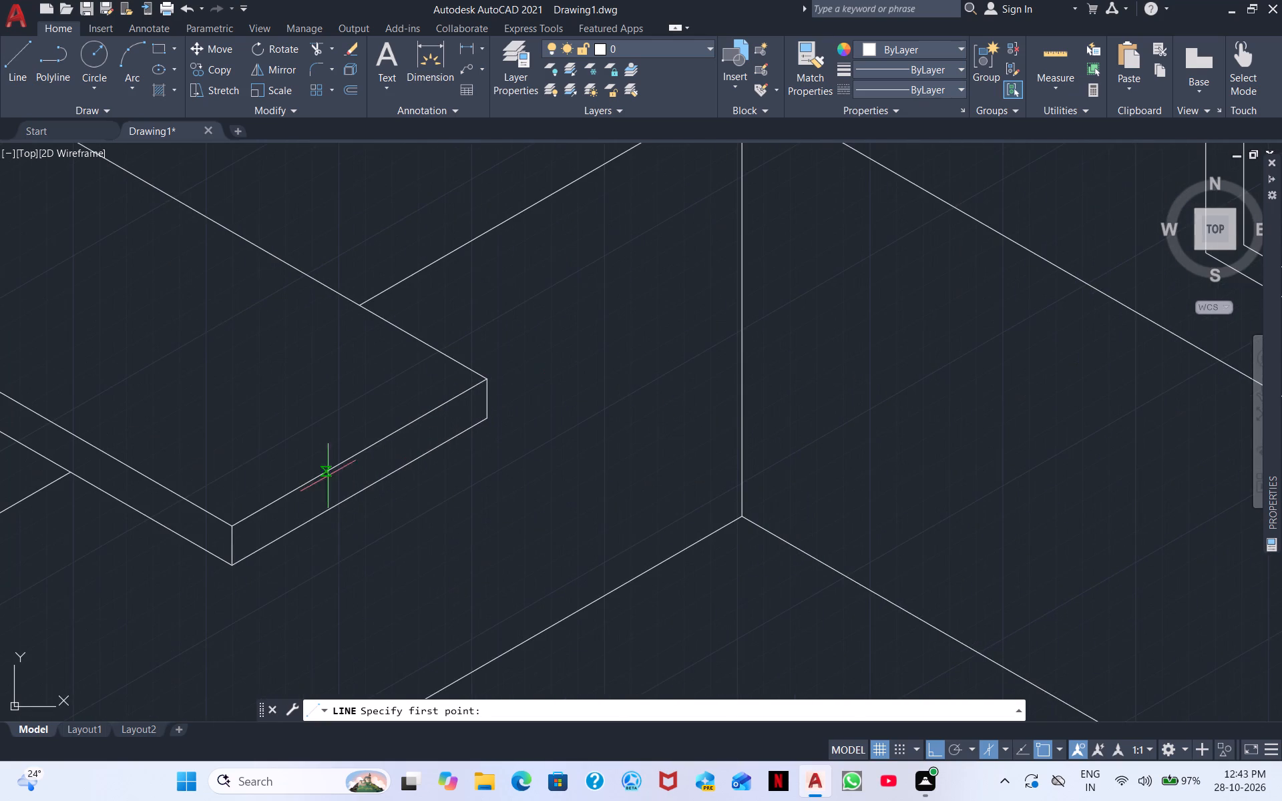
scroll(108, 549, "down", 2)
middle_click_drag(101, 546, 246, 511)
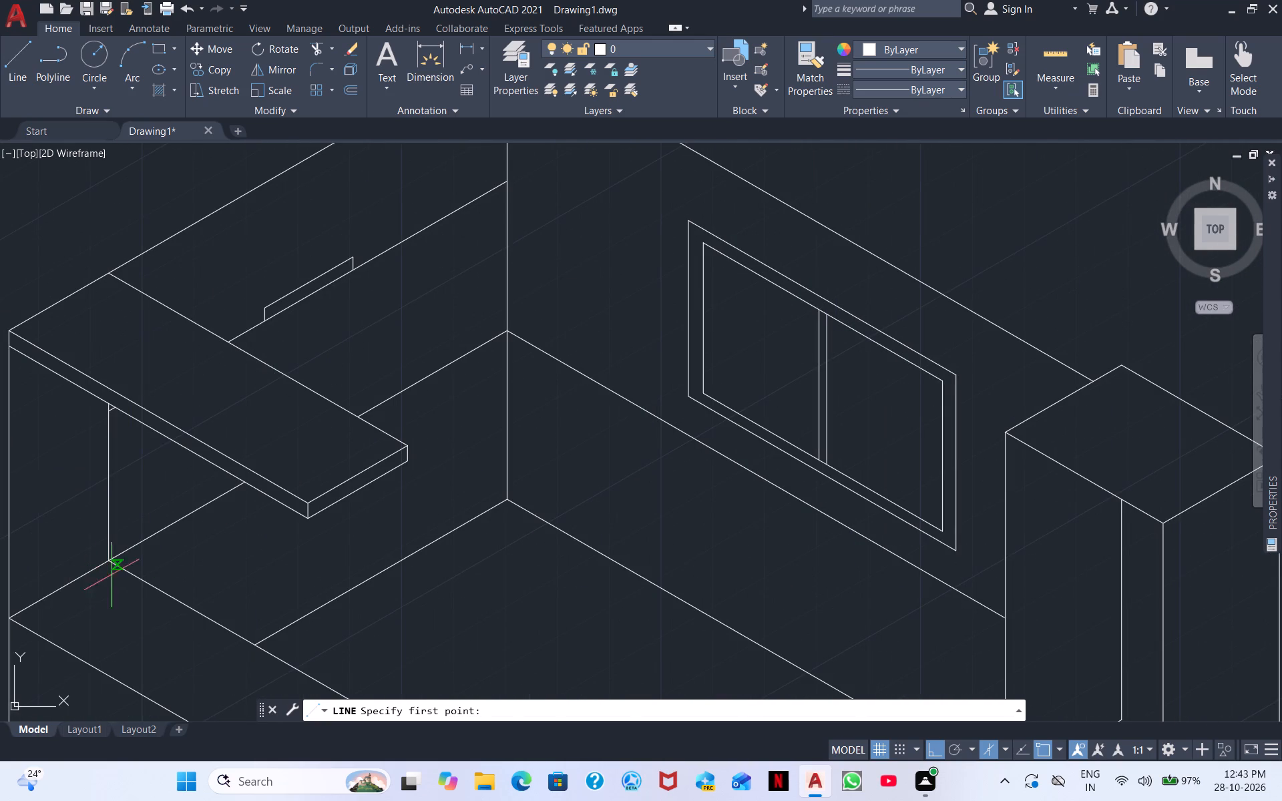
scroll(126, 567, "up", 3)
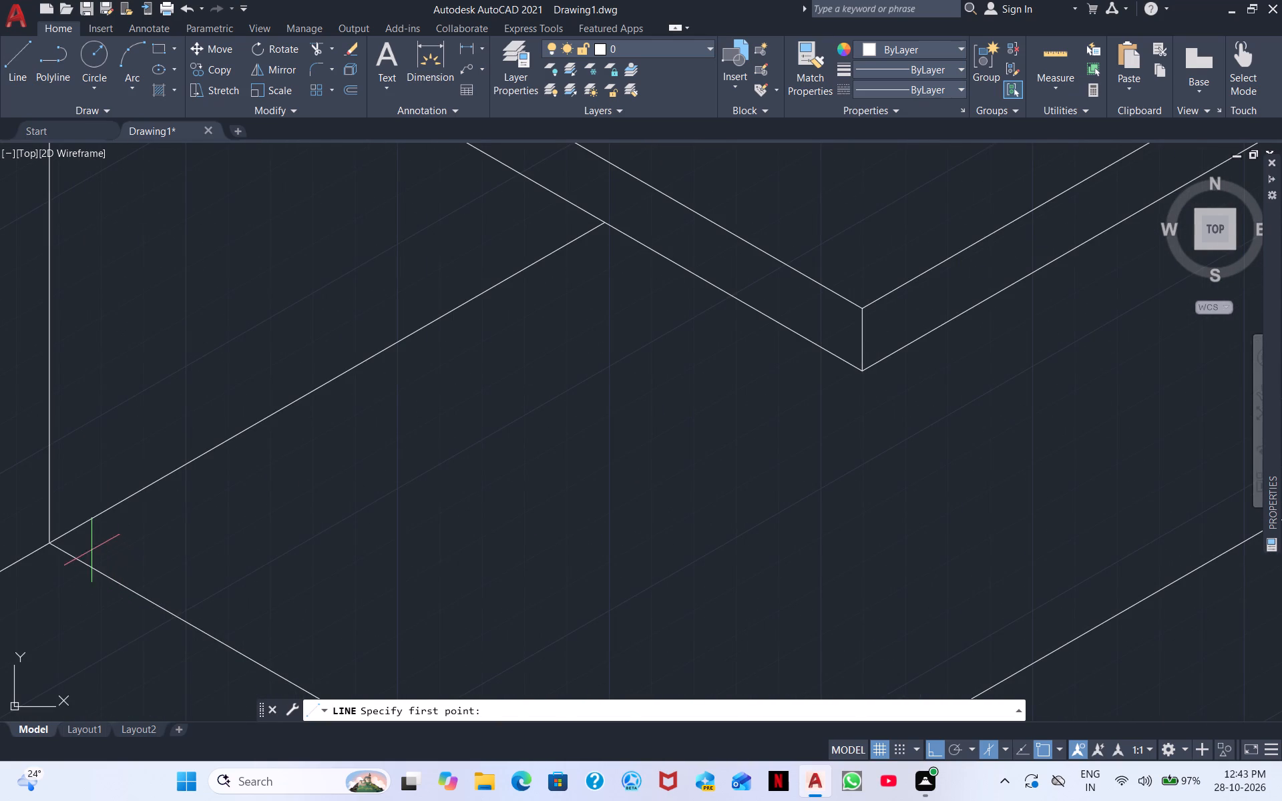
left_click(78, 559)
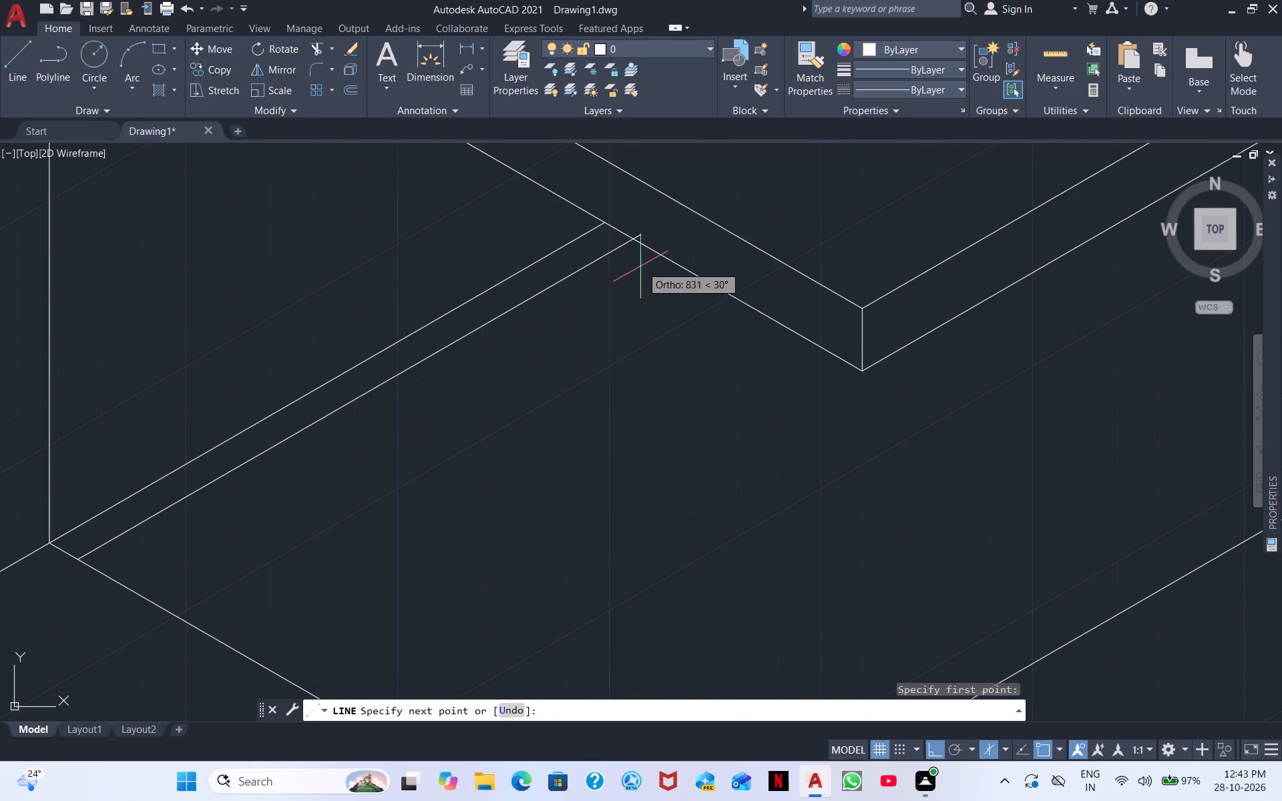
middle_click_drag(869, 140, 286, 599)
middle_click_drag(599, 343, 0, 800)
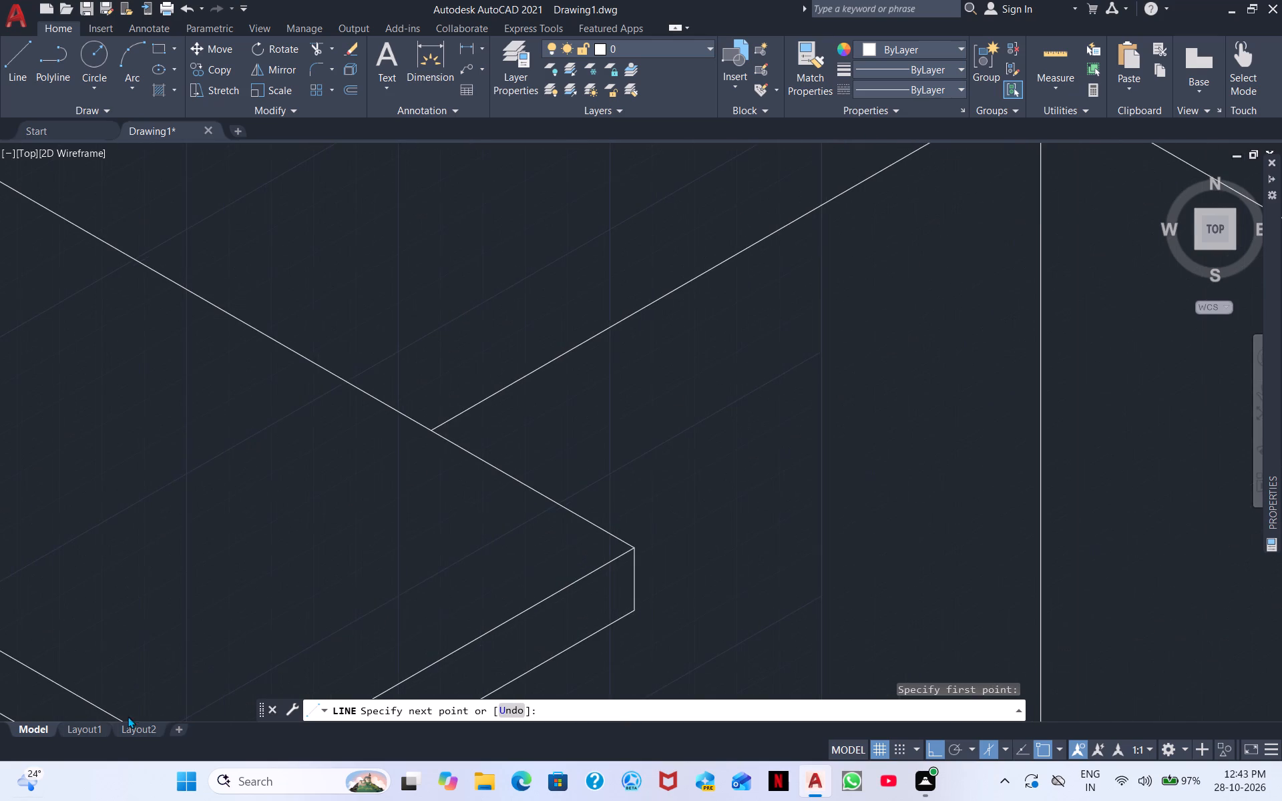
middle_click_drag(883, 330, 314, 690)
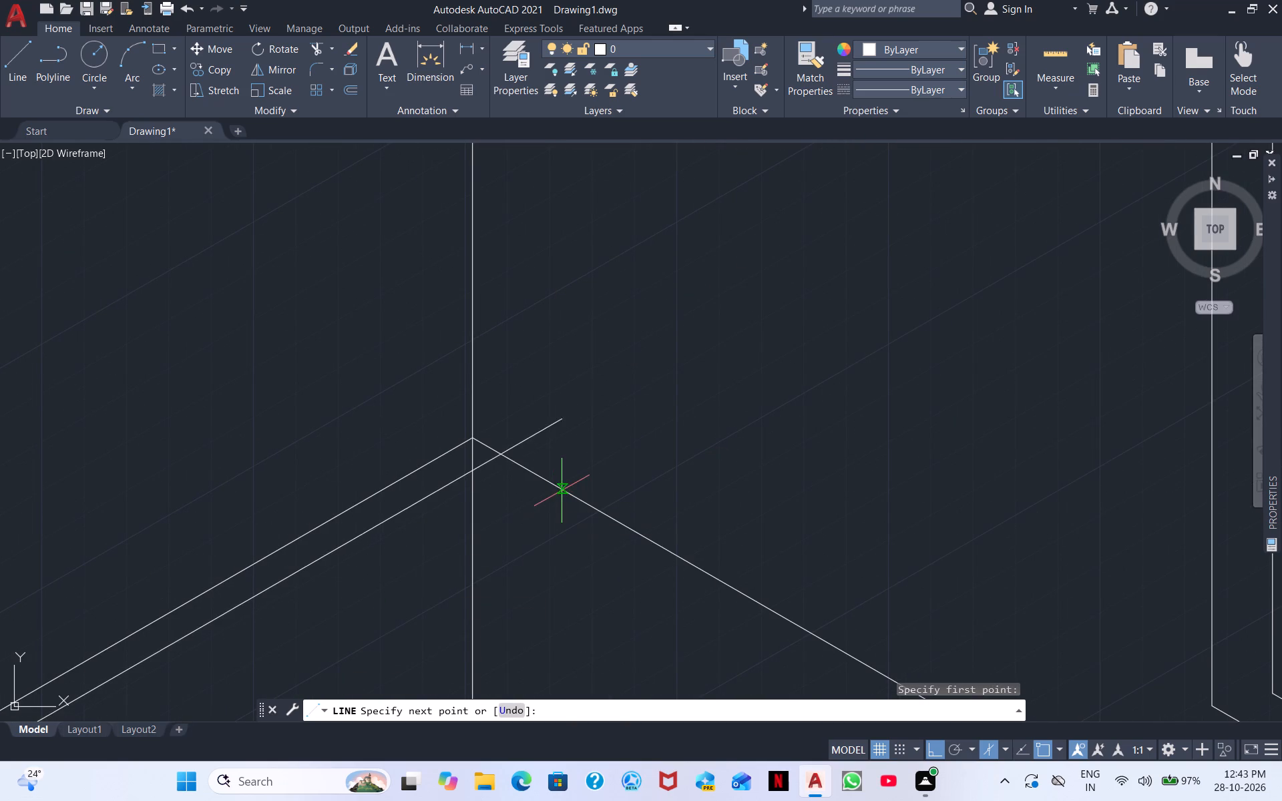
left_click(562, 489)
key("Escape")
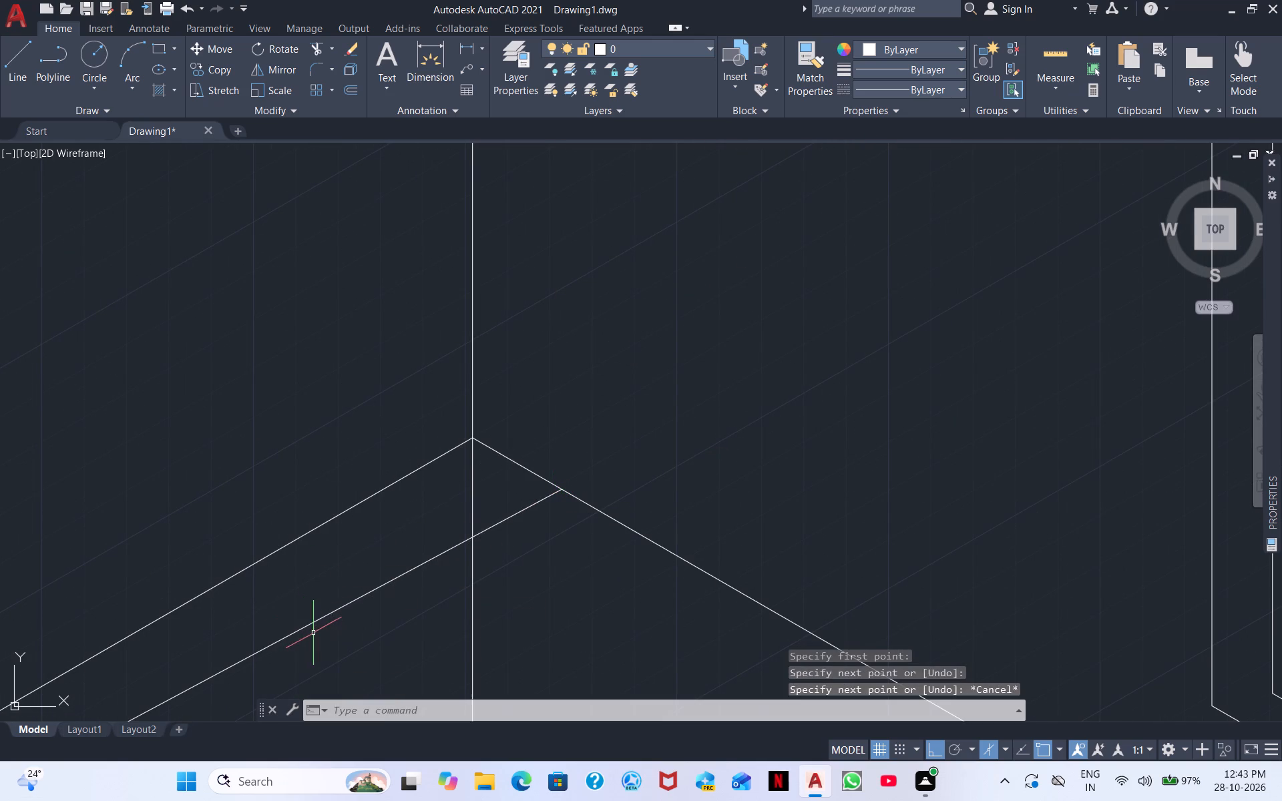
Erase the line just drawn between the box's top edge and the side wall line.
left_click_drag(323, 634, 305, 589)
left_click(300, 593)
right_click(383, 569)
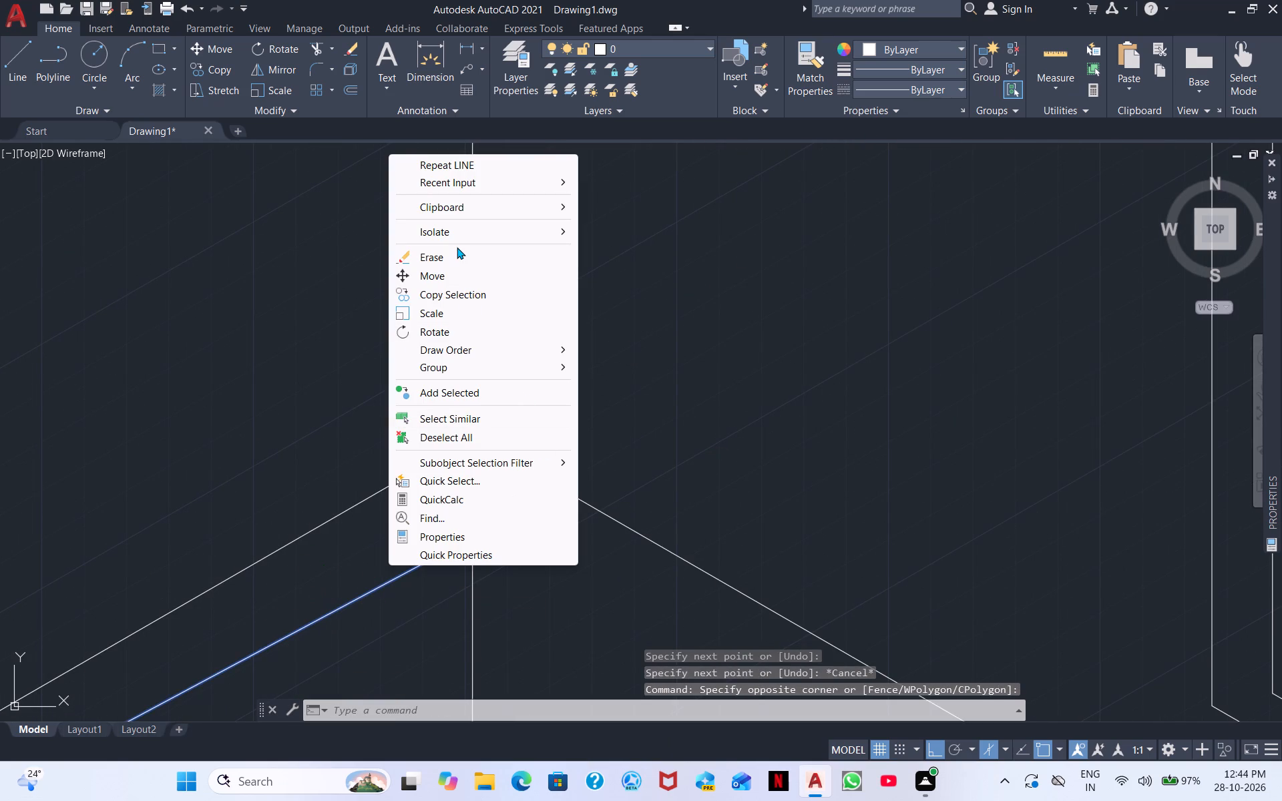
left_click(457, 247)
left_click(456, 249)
Draw a 30° line about 3200 long from the box's top edge, parallel to the back wall's lower line and extending past the wall corner.
scroll(465, 459, "down", 2)
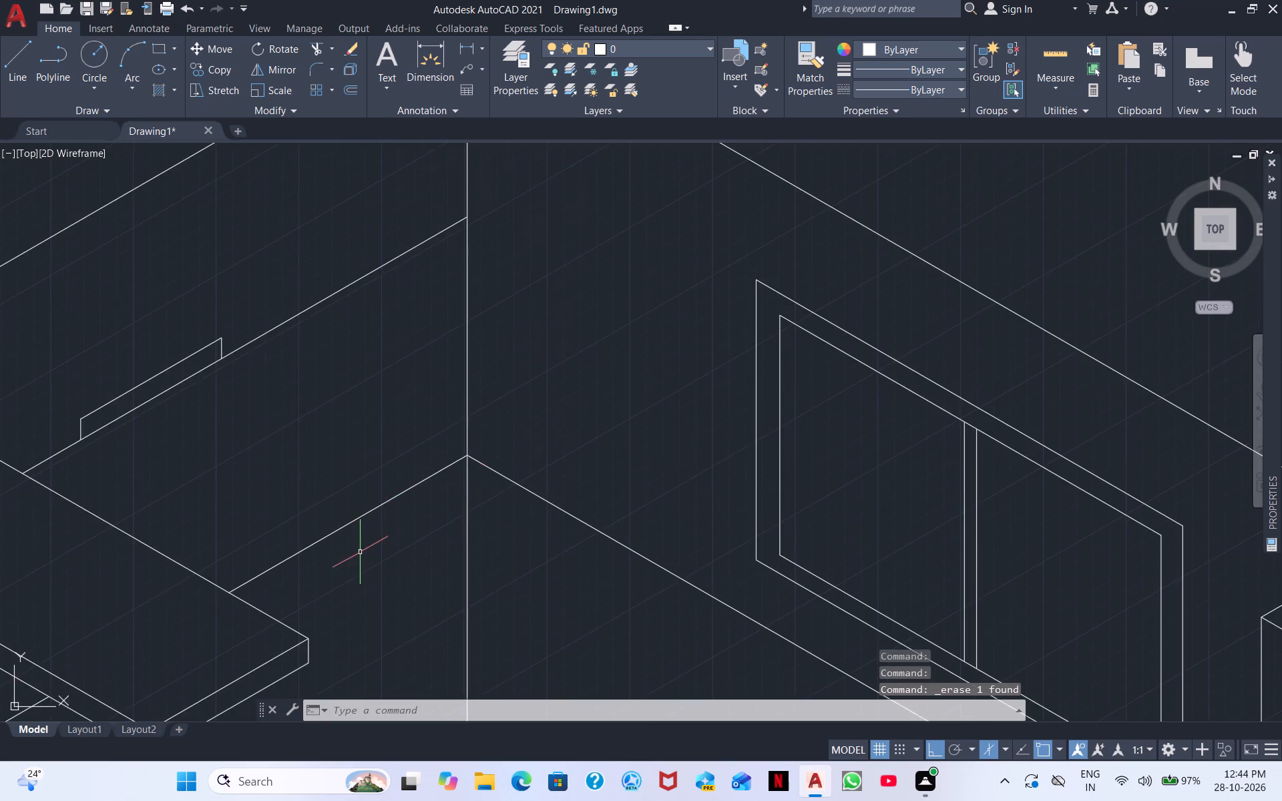
middle_click_drag(362, 552, 658, 366)
right_click(378, 629)
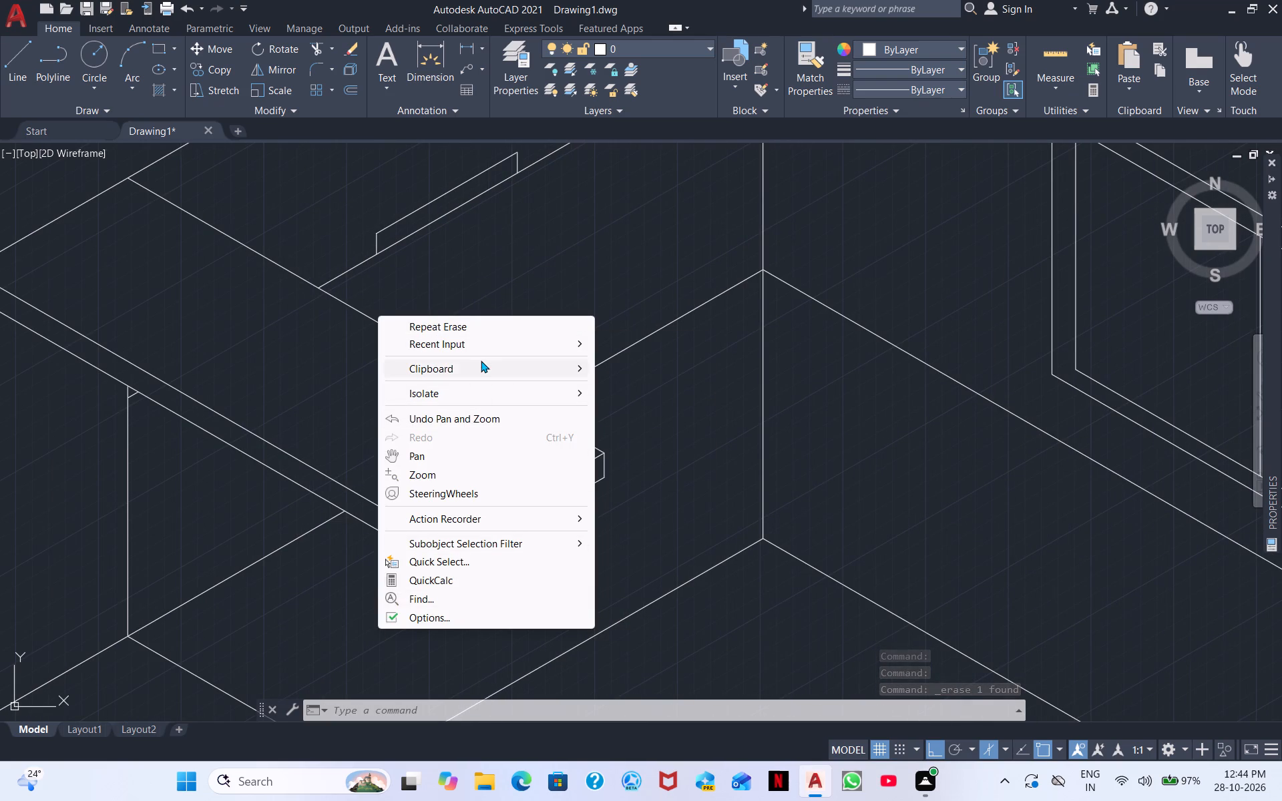
left_click(492, 348)
left_click(608, 359)
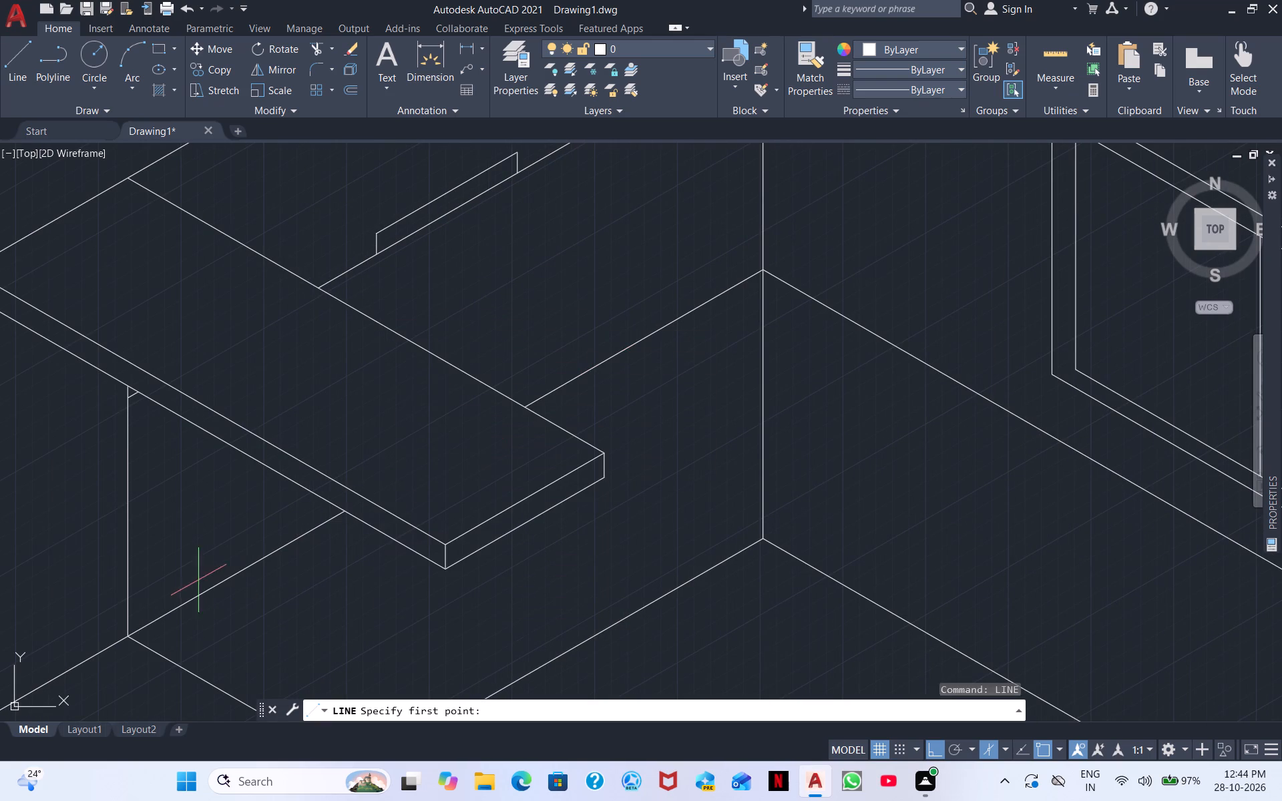
left_click(140, 647)
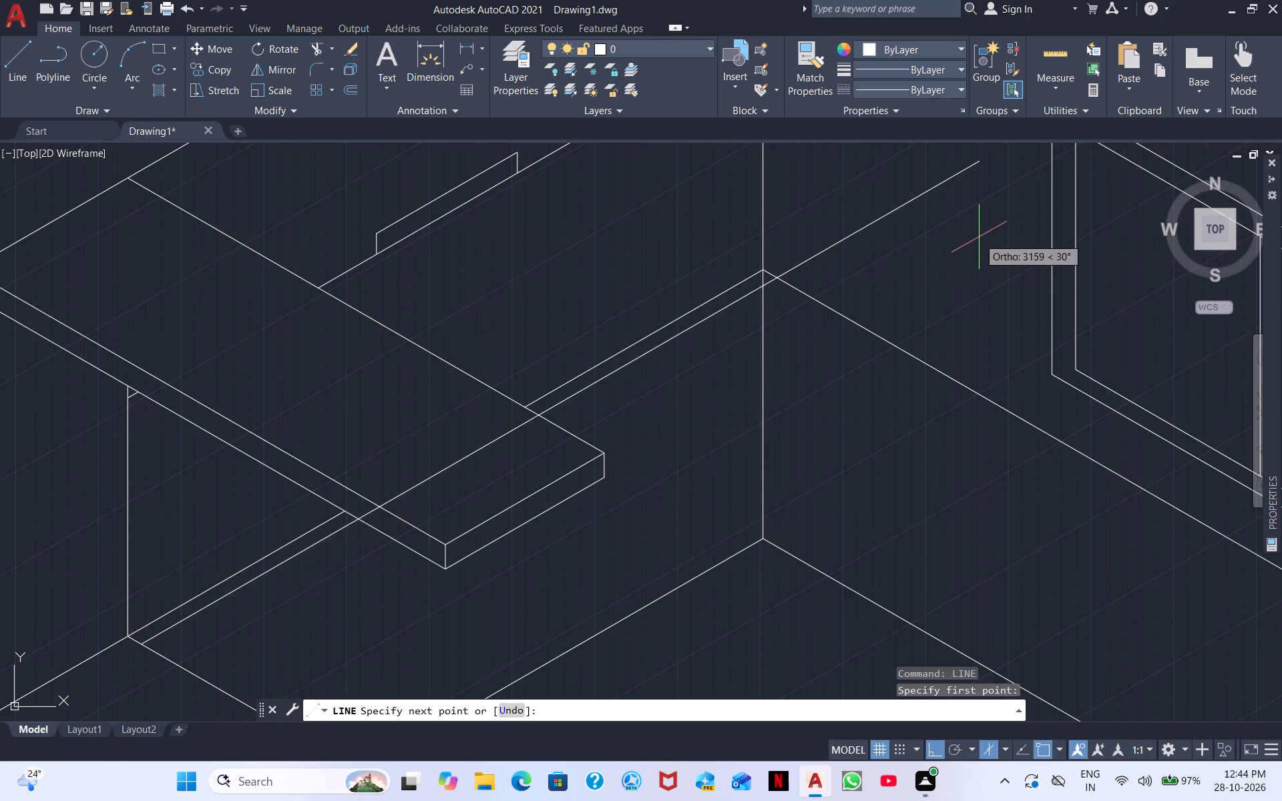
middle_click_drag(974, 213, 753, 361)
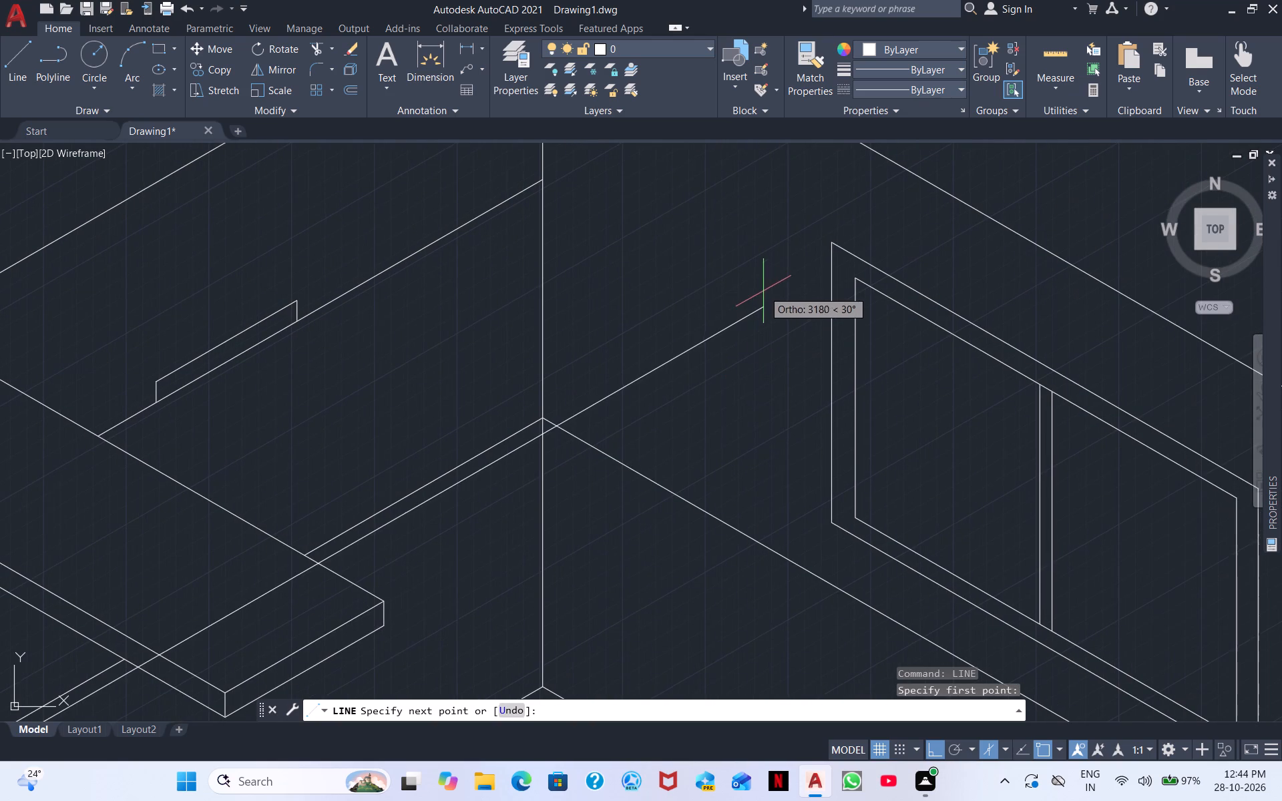
left_click(771, 287)
key("Escape")
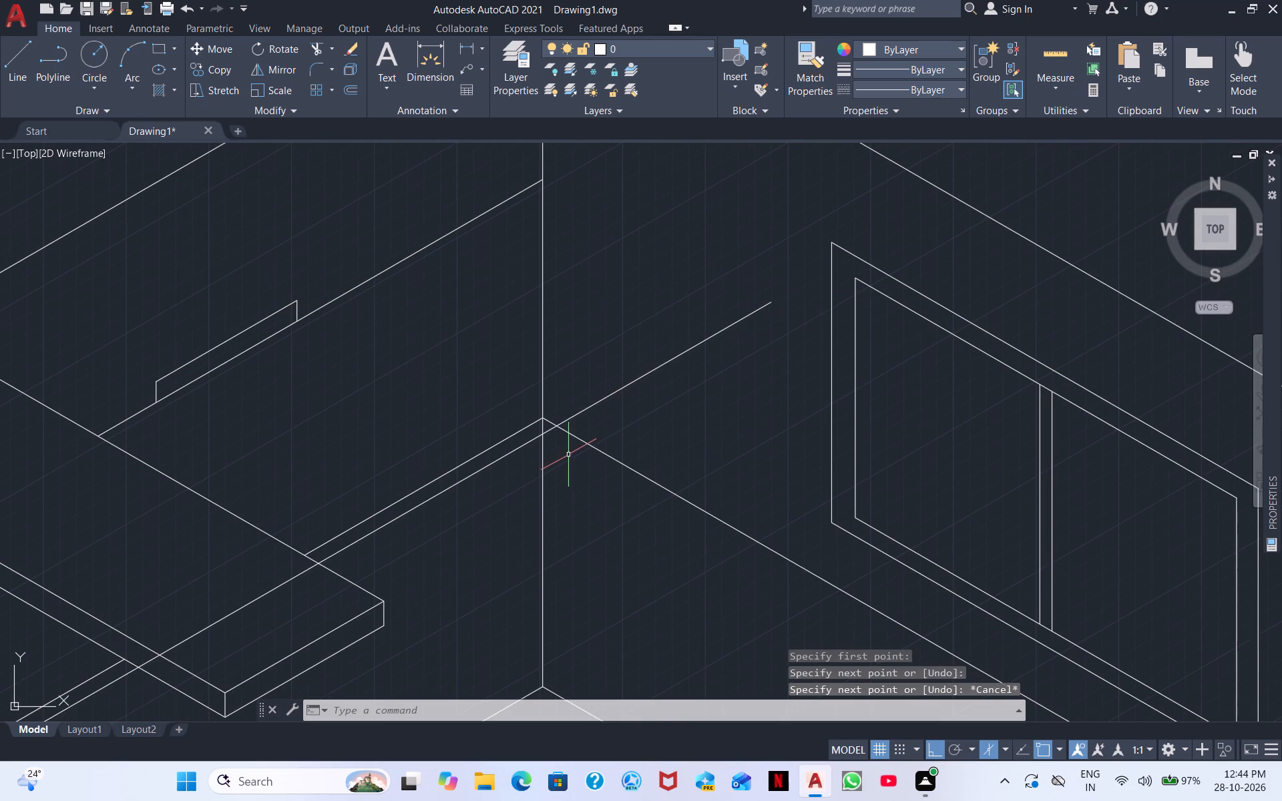
Switch the isometric drawing plane to Isoplane Left.
right_click(566, 457)
left_click(655, 152)
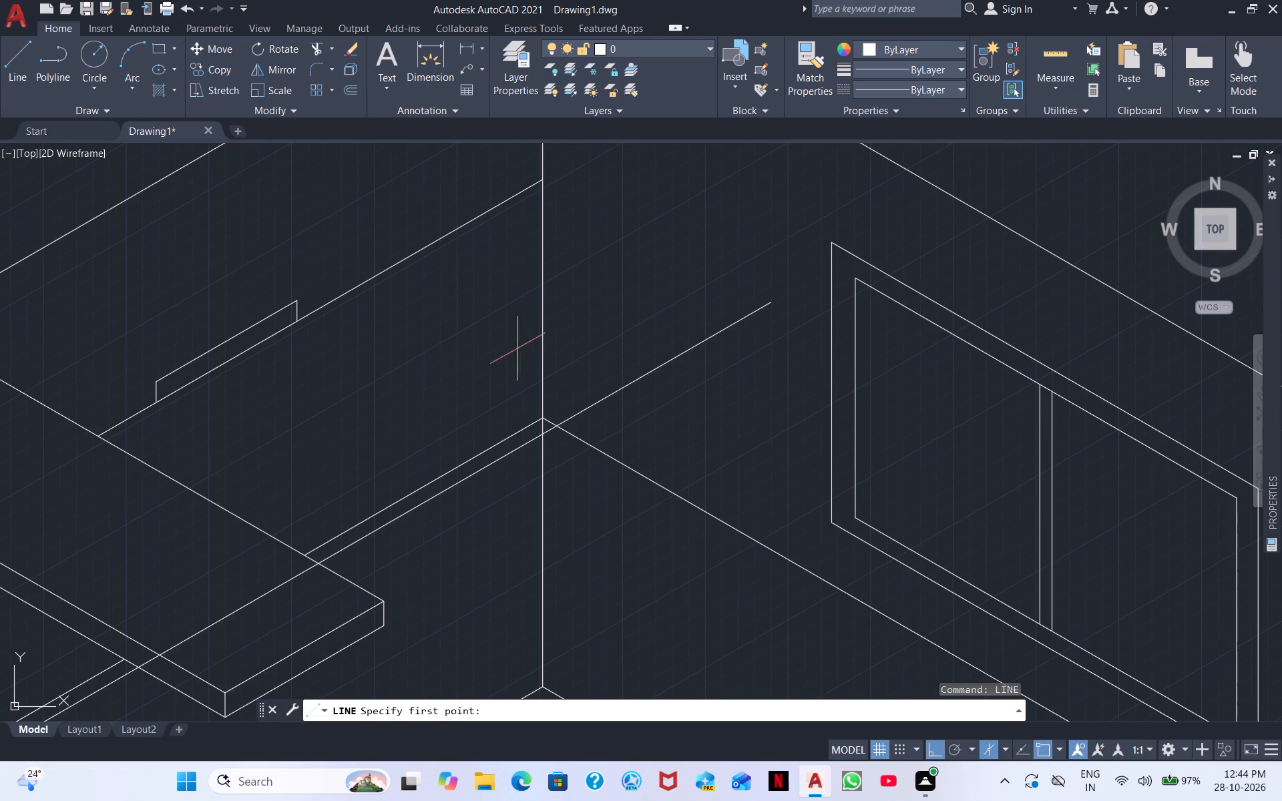
scroll(526, 417, "up", 3)
left_click(517, 393)
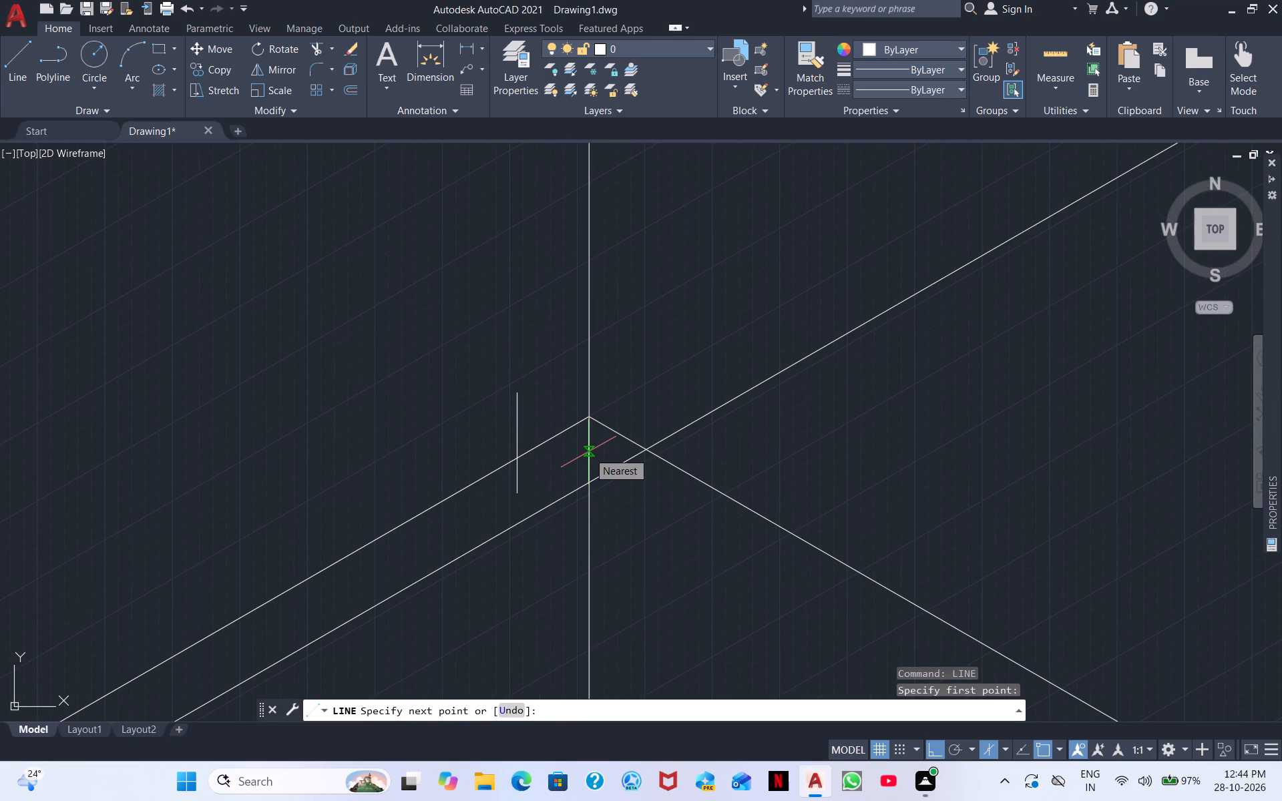
key("F5")
key("Escape")
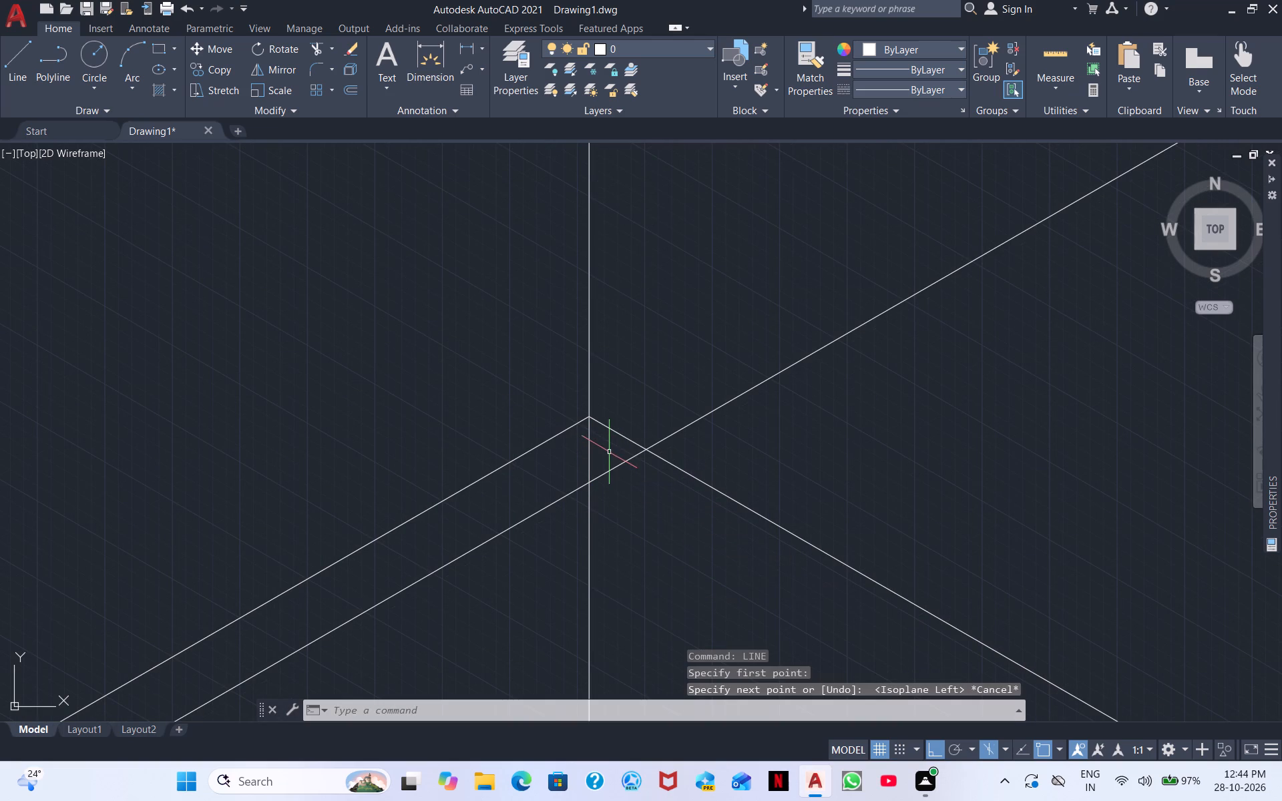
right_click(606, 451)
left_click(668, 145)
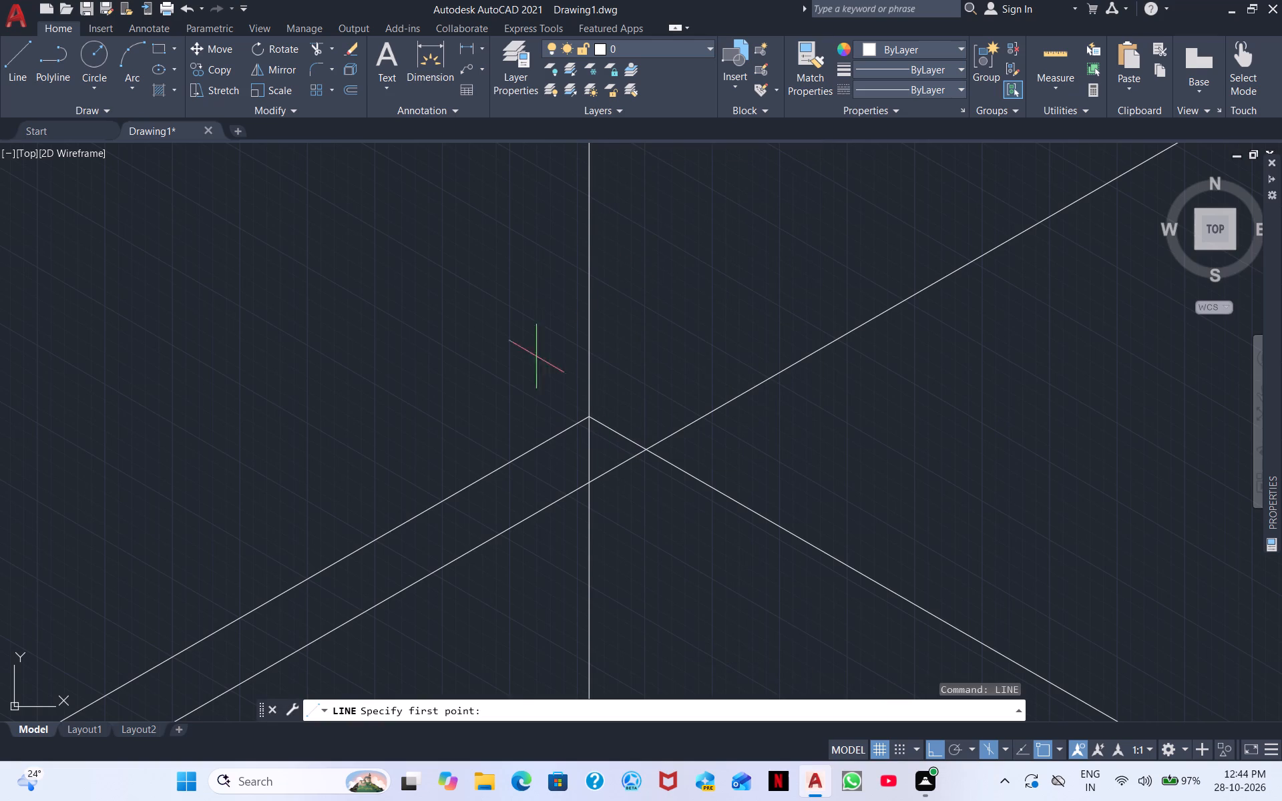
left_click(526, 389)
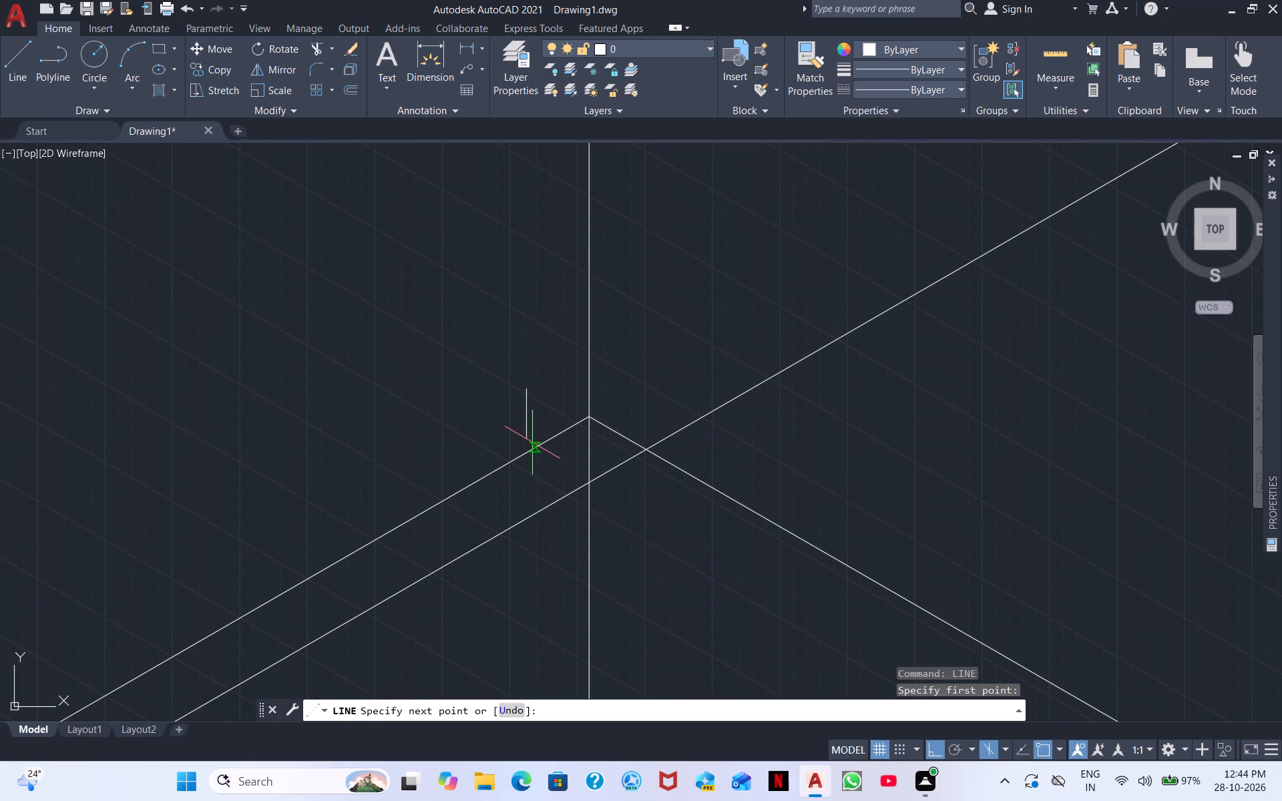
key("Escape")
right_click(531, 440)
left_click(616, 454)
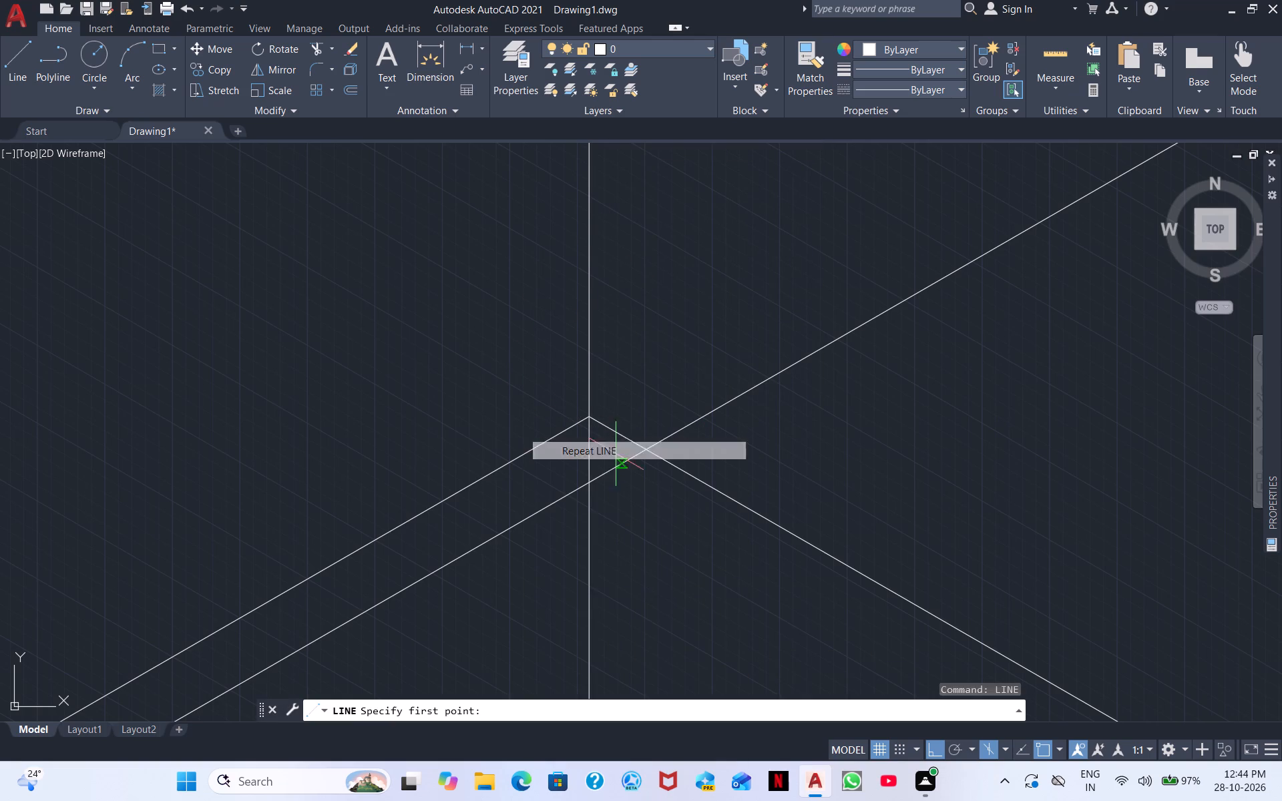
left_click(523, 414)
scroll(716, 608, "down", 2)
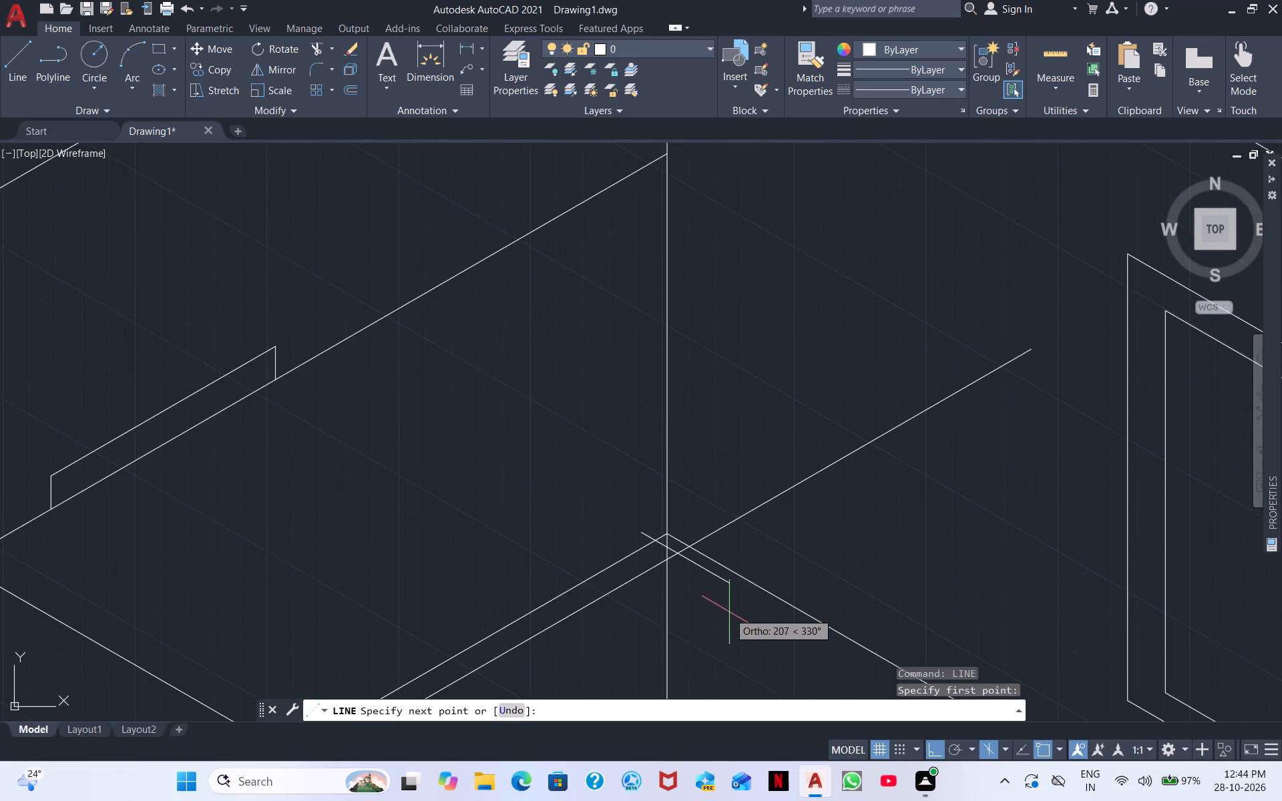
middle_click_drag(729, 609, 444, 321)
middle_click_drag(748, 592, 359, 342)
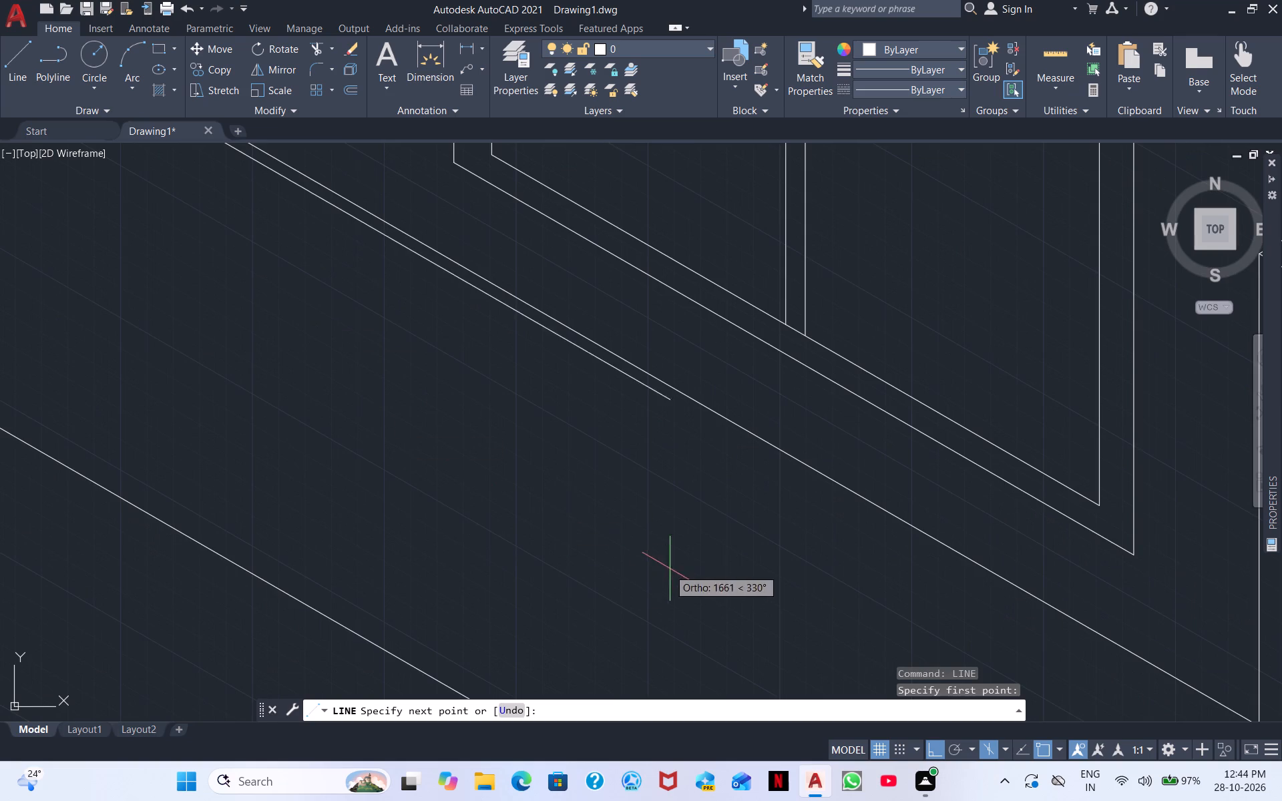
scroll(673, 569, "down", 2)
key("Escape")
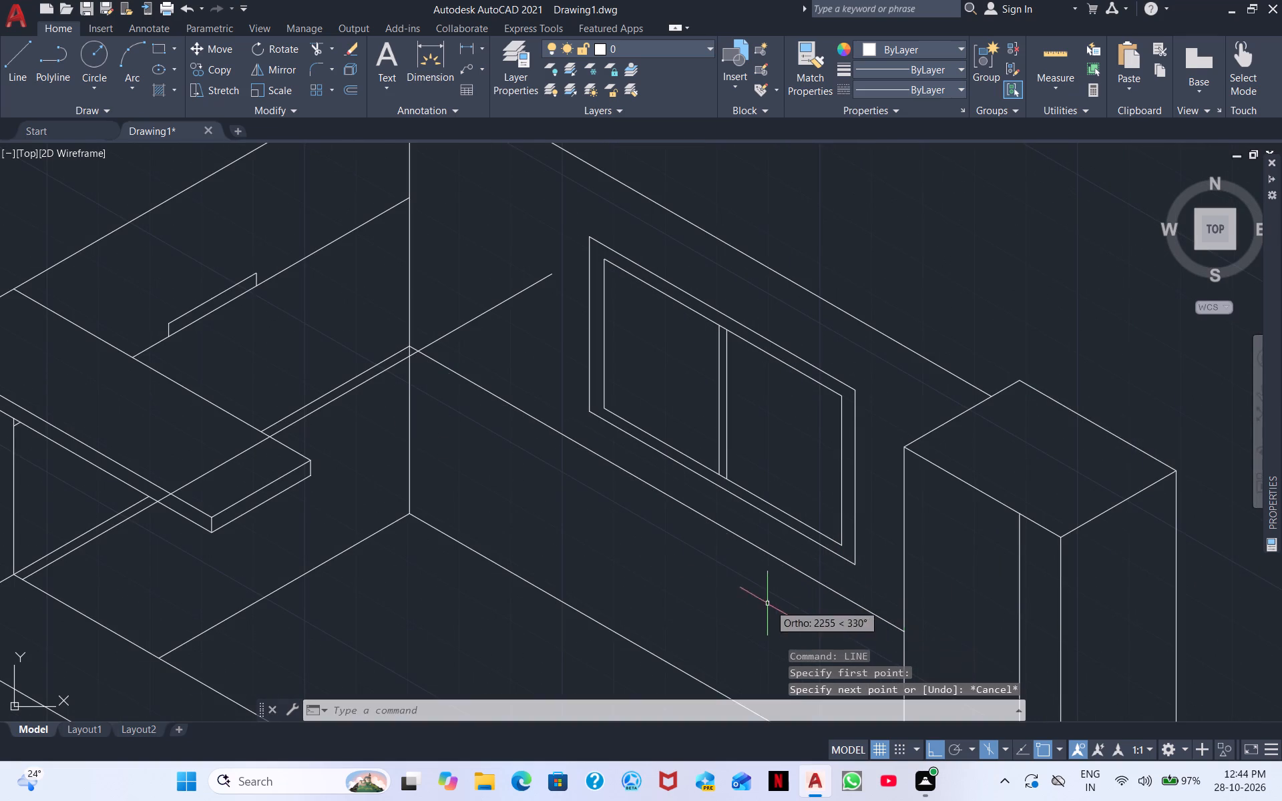
Draw a 330° line just below the side wall's lower horizontal line, from beyond the wall corner to past the end block's near vertical edge.
right_click(459, 442)
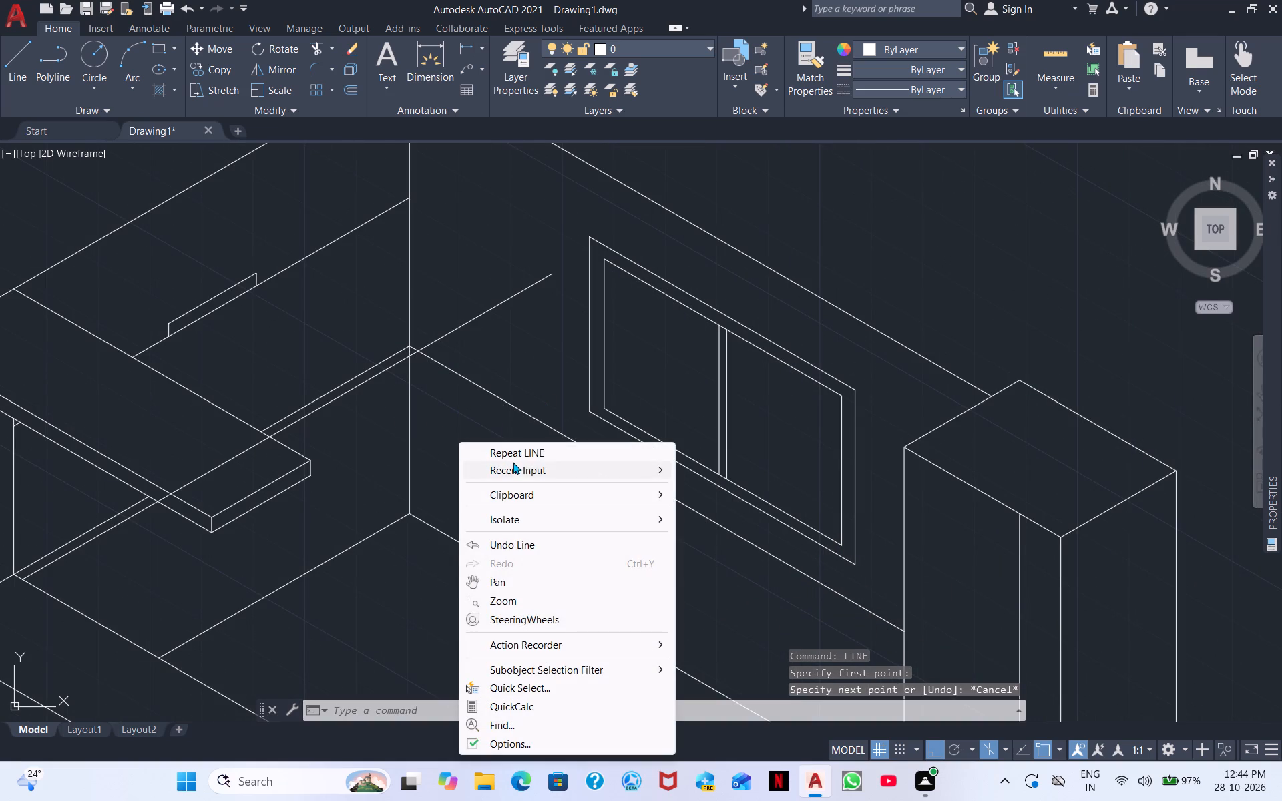
left_click(516, 453)
scroll(384, 352, "up", 2)
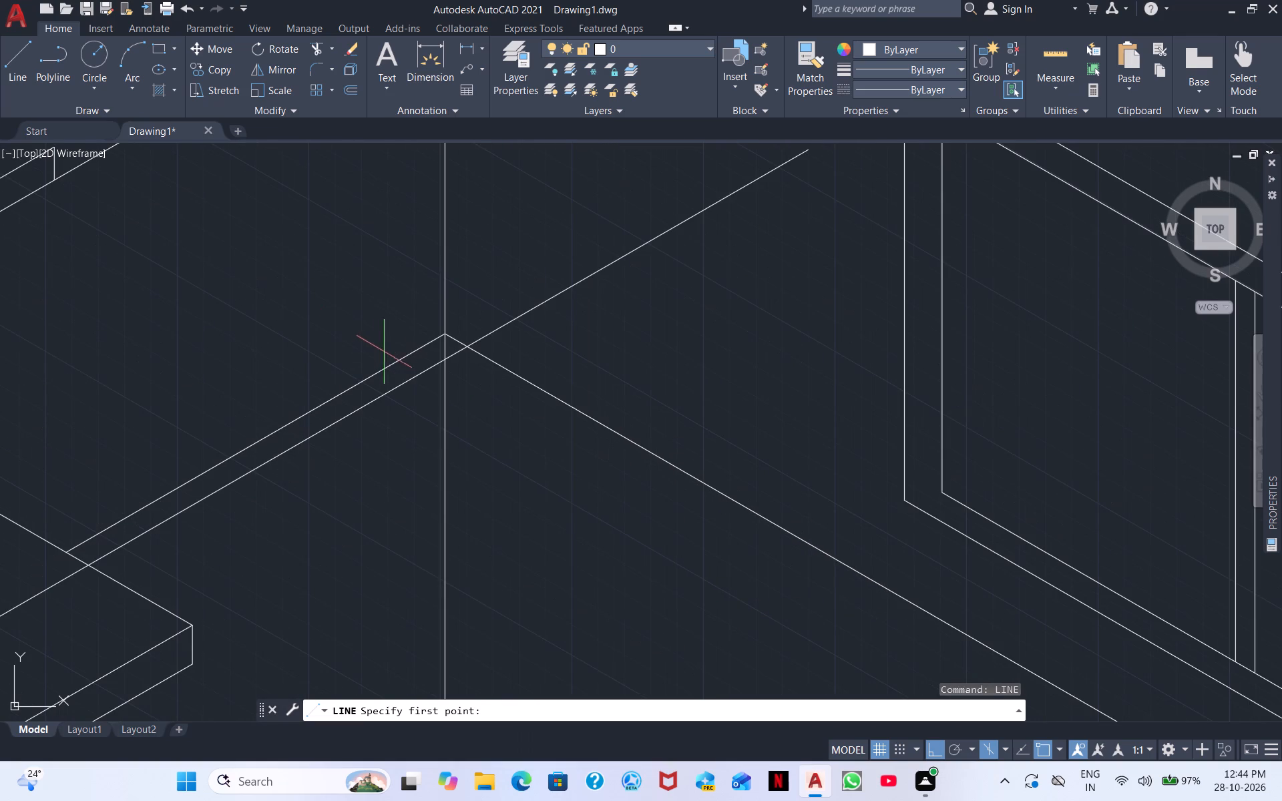
left_click(368, 317)
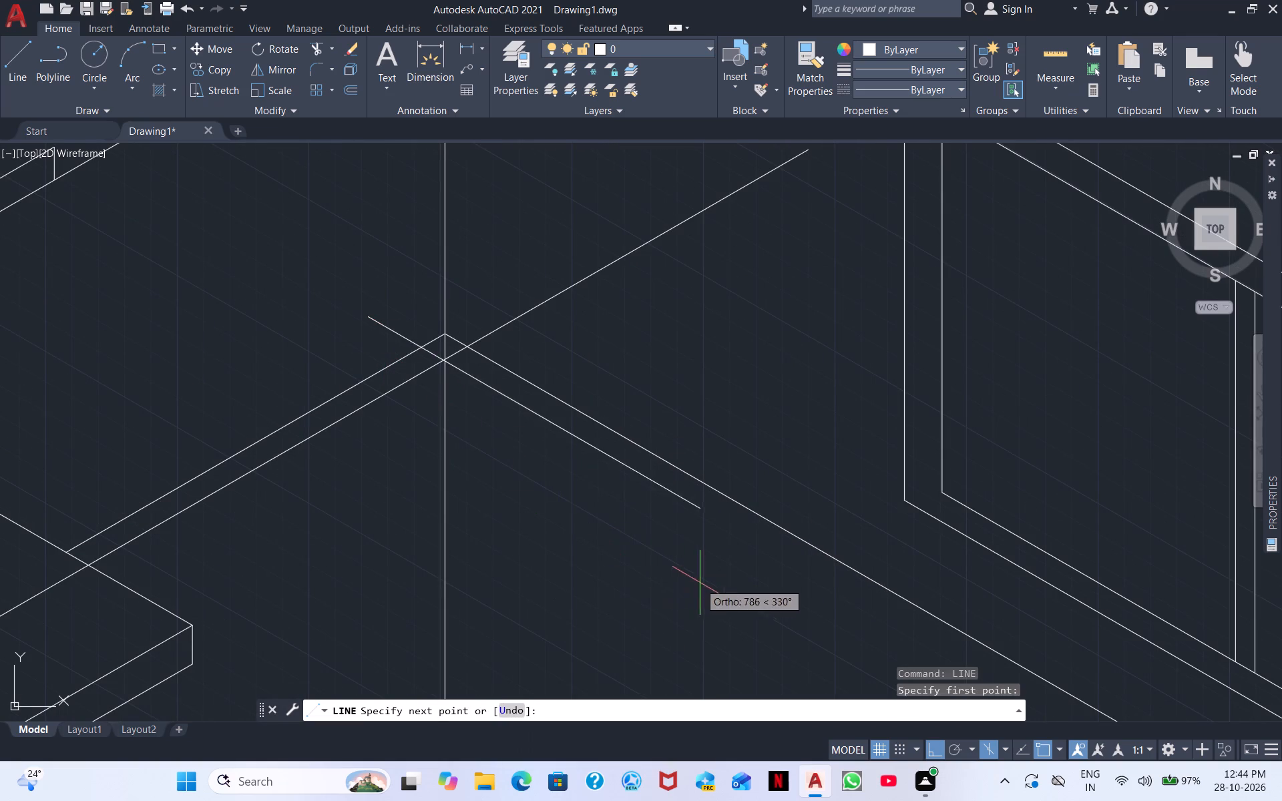
middle_click_drag(701, 581, 345, 208)
scroll(538, 414, "down", 3)
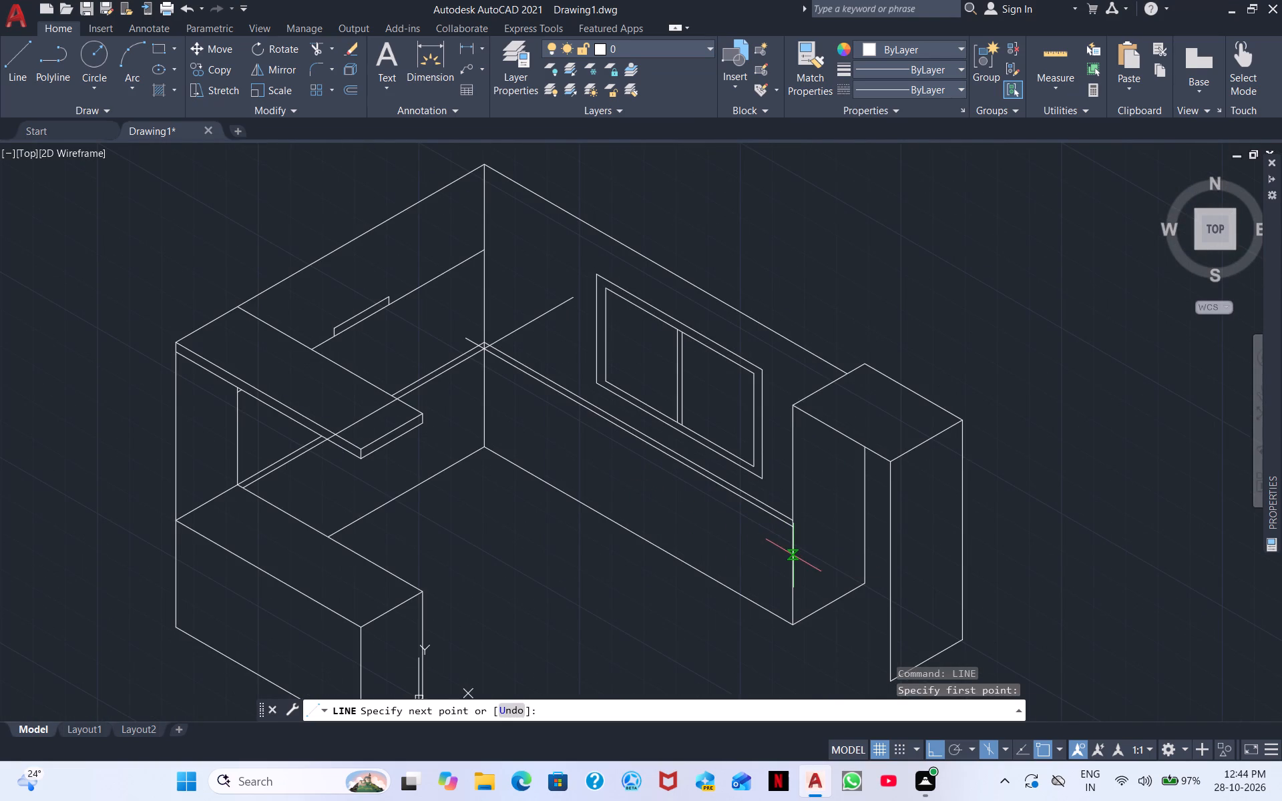
left_click(831, 547)
key("Escape")
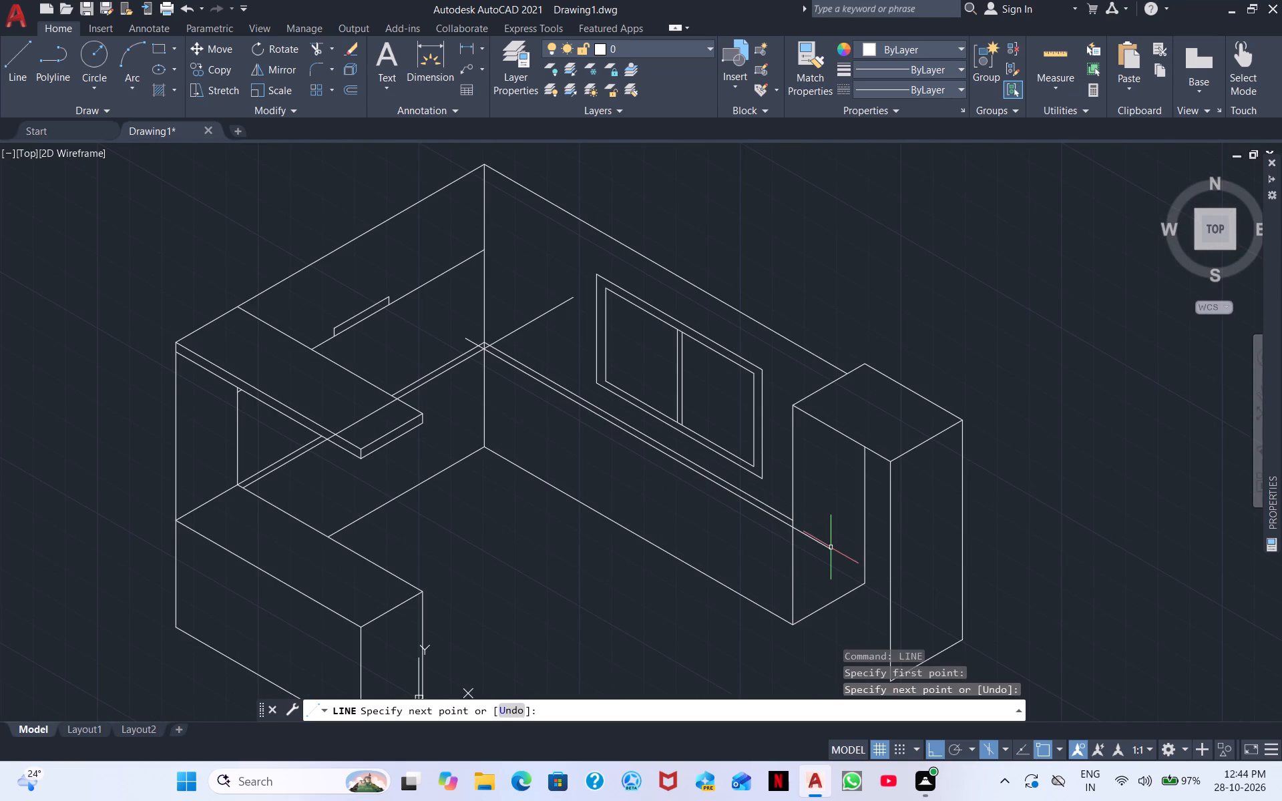
Trim the two new lines' overhangs past the wall corner and the vertical corner edge between the parallel wall lines.
left_click(317, 44)
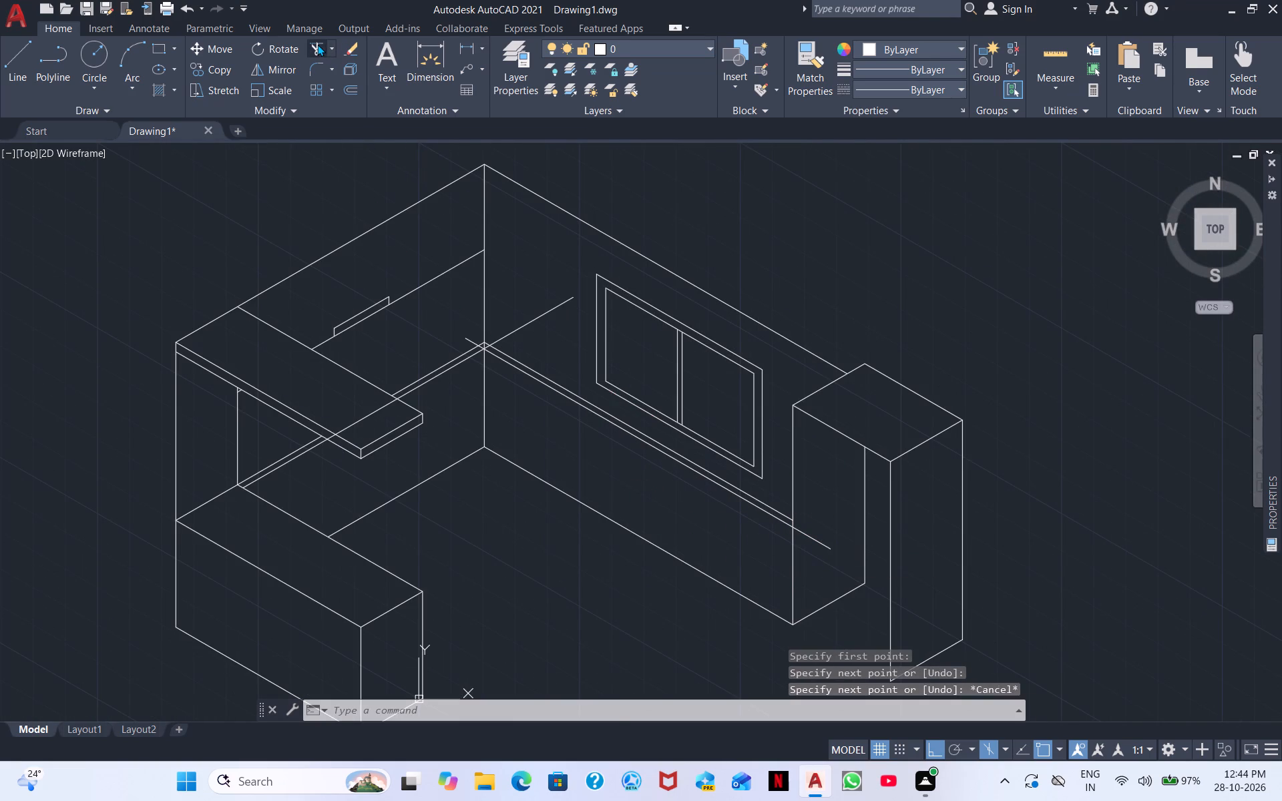
scroll(544, 390, "up", 4)
middle_click_drag(346, 234, 648, 638)
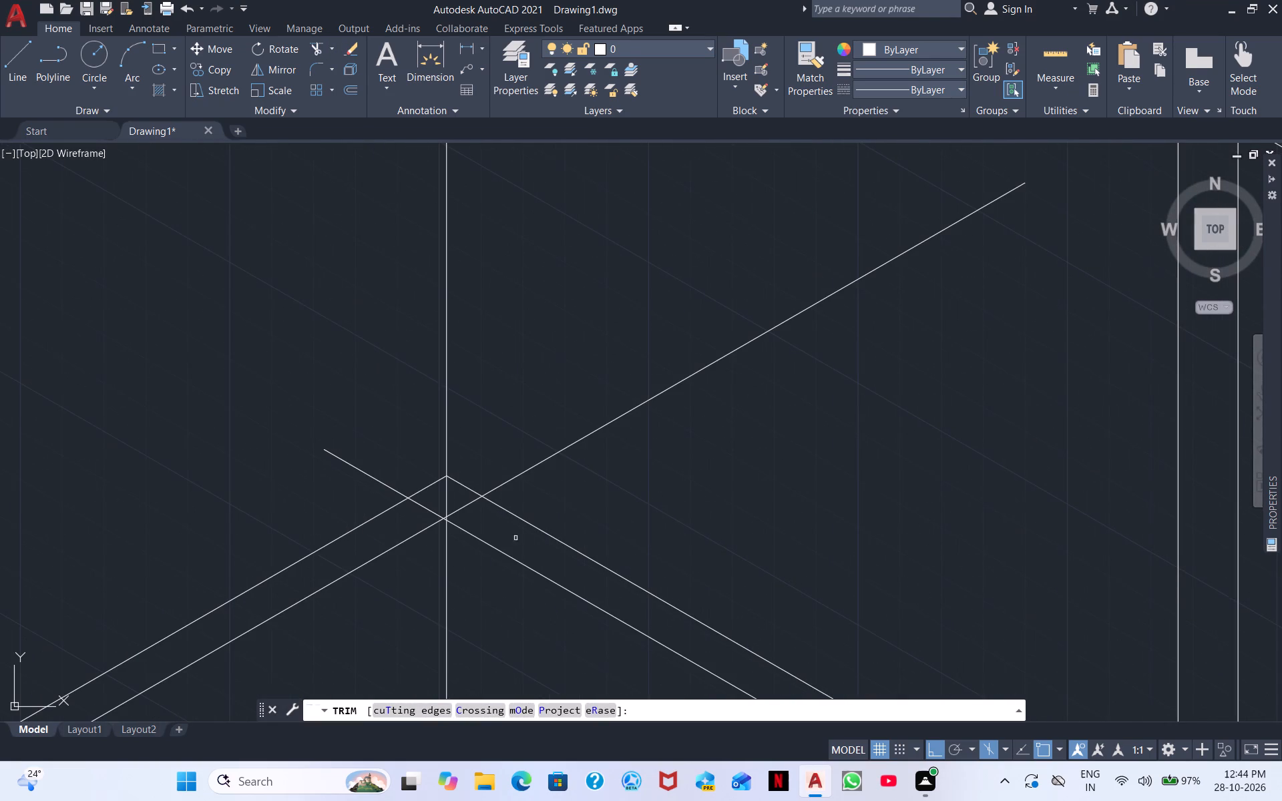
left_click(421, 509)
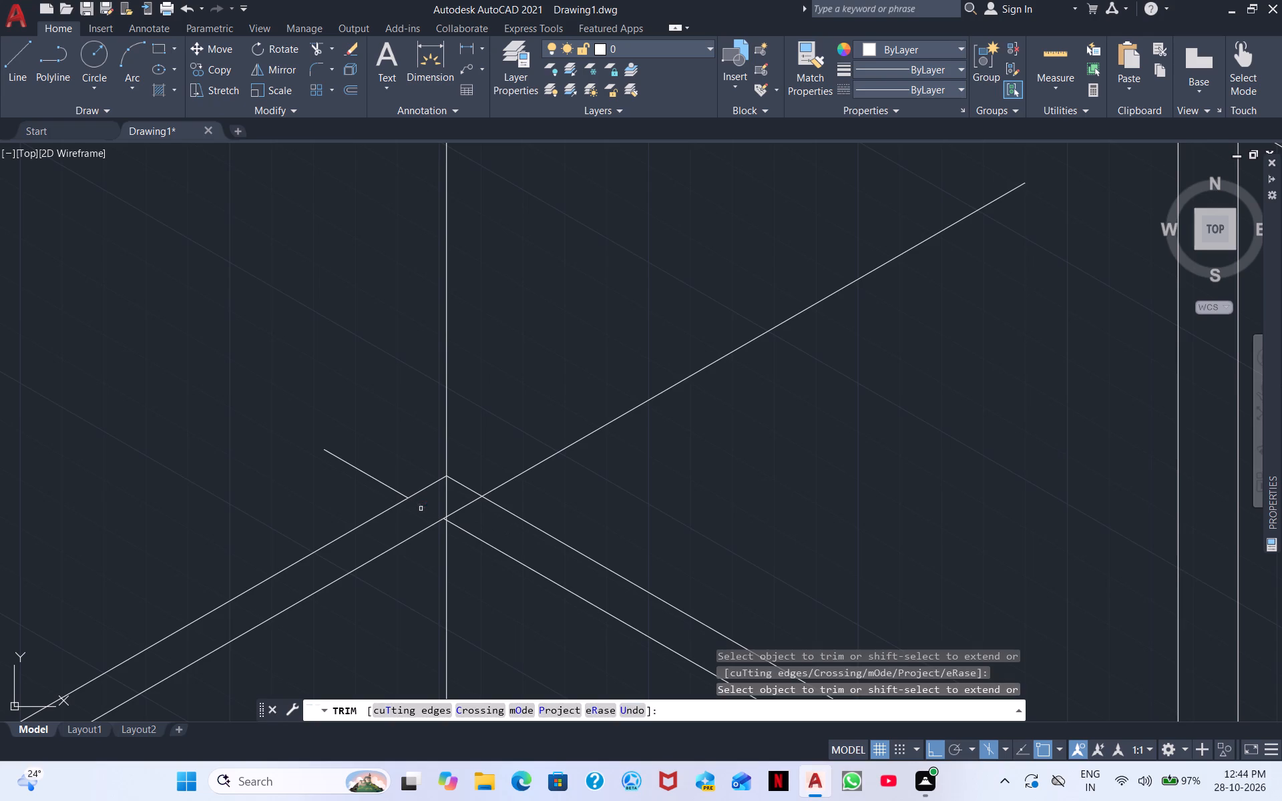
left_click(458, 511)
left_click_drag(451, 501, 442, 502)
left_click(429, 503)
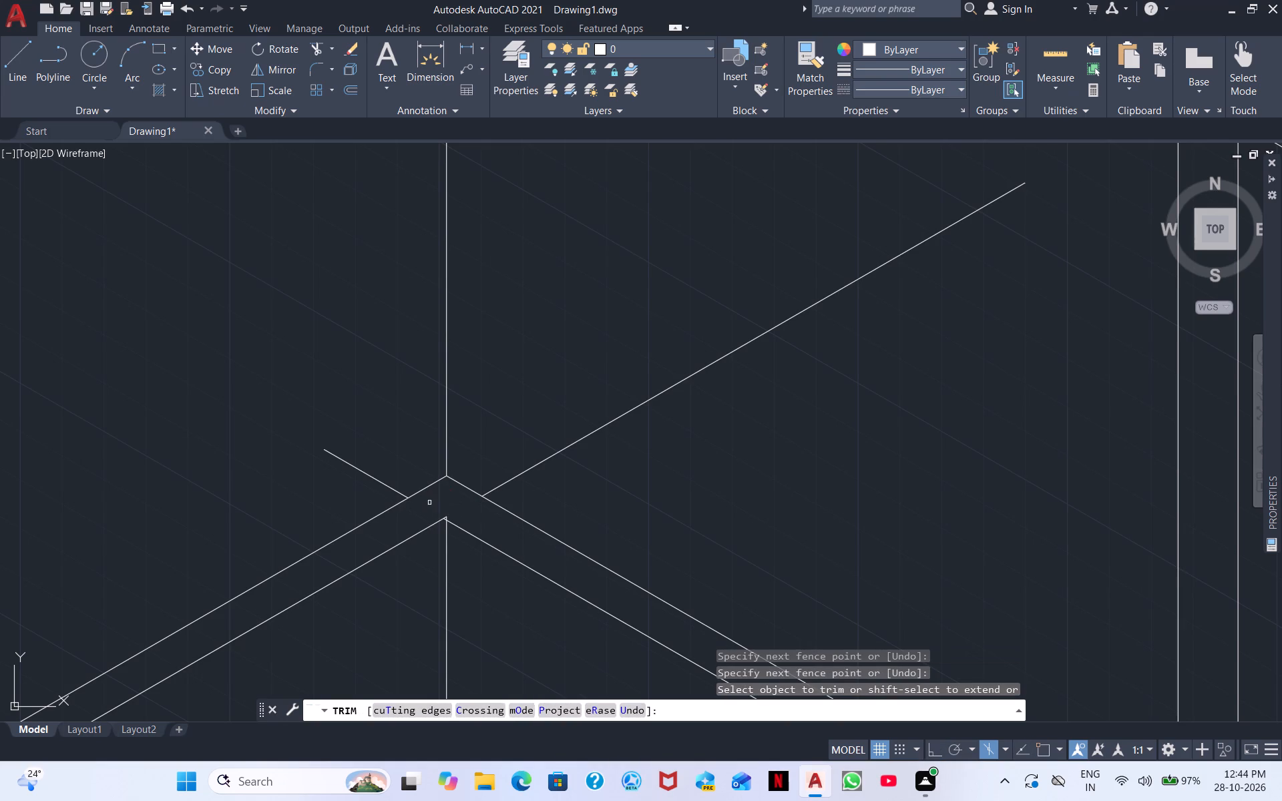
scroll(441, 516, "up", 4)
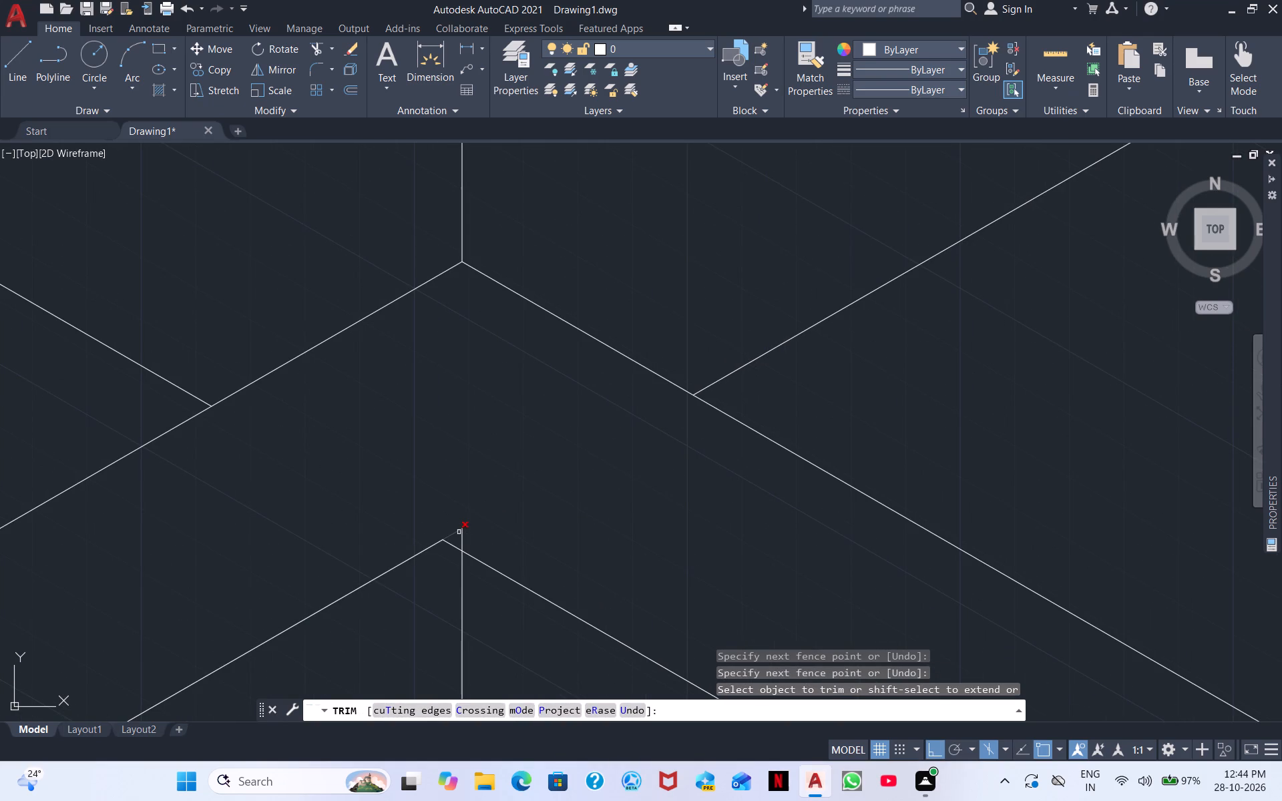
left_click(459, 532)
left_click(460, 537)
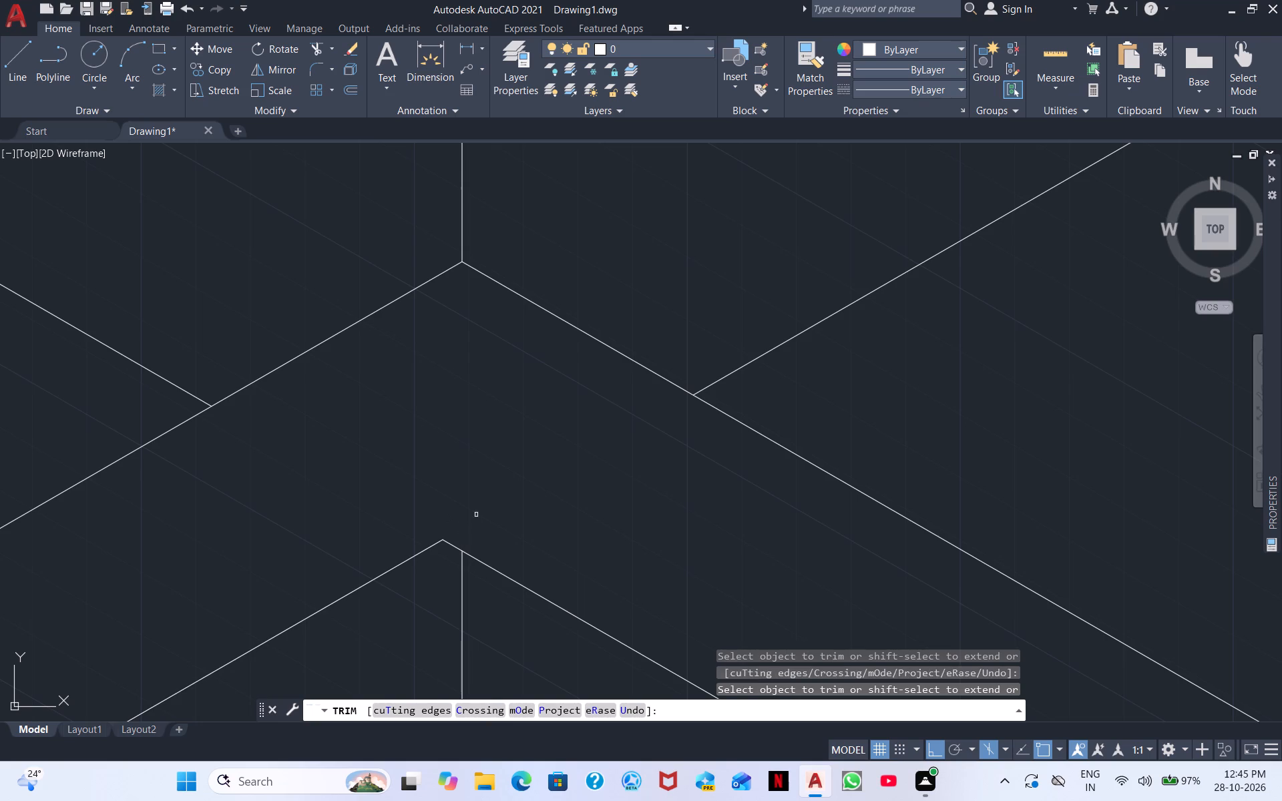
scroll(477, 514, "down", 3)
left_click_drag(594, 435, 654, 484)
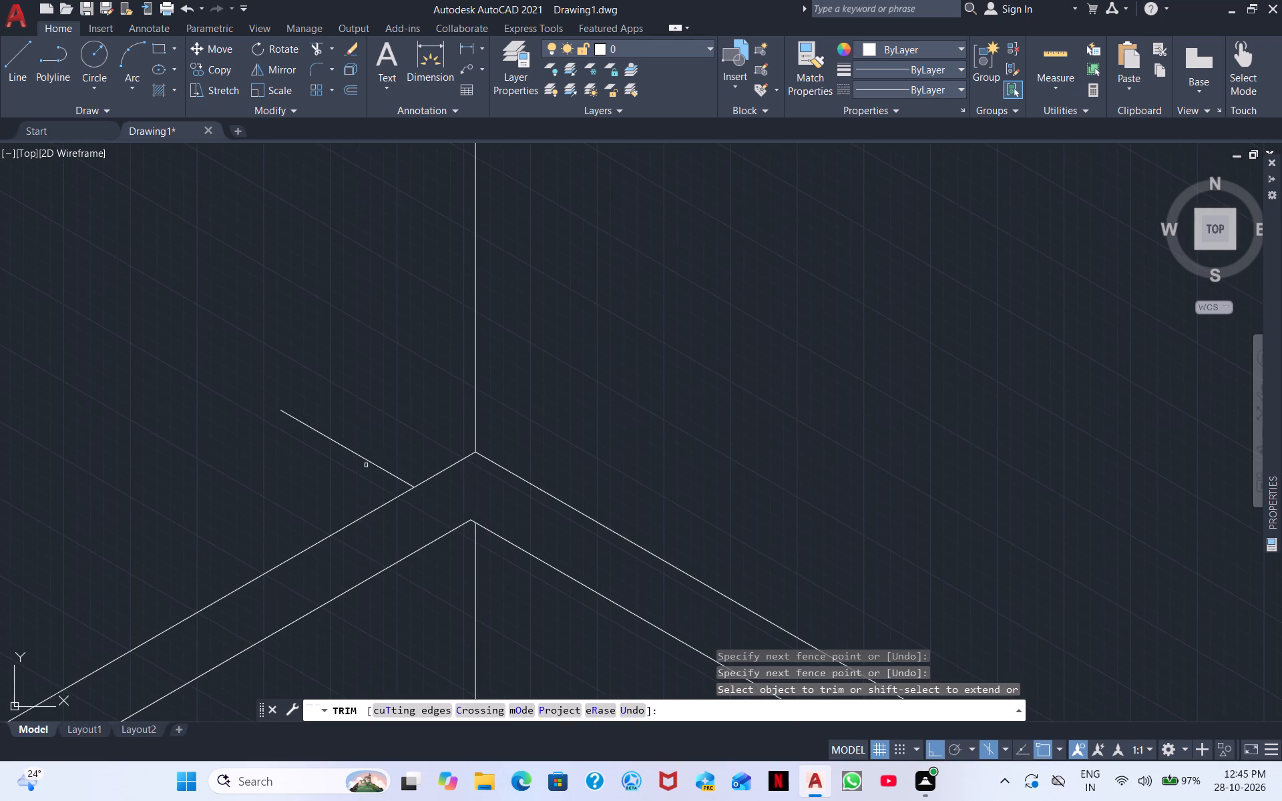
left_click_drag(379, 456, 324, 487)
Trim the side wall's lower parallel line where it runs past the end block's near vertical edge.
scroll(335, 457, "down", 2)
middle_click_drag(453, 445, 439, 373)
scroll(441, 362, "down", 2)
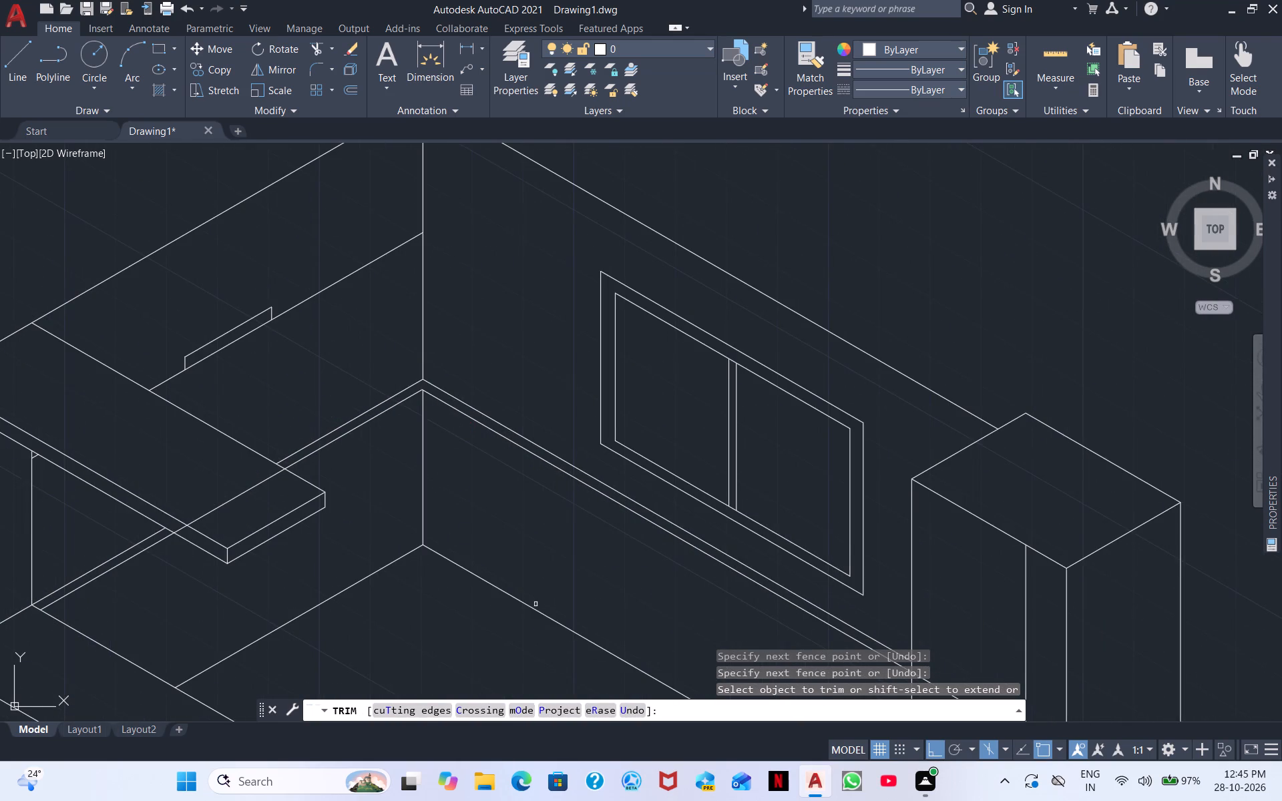
middle_click_drag(621, 551, 480, 379)
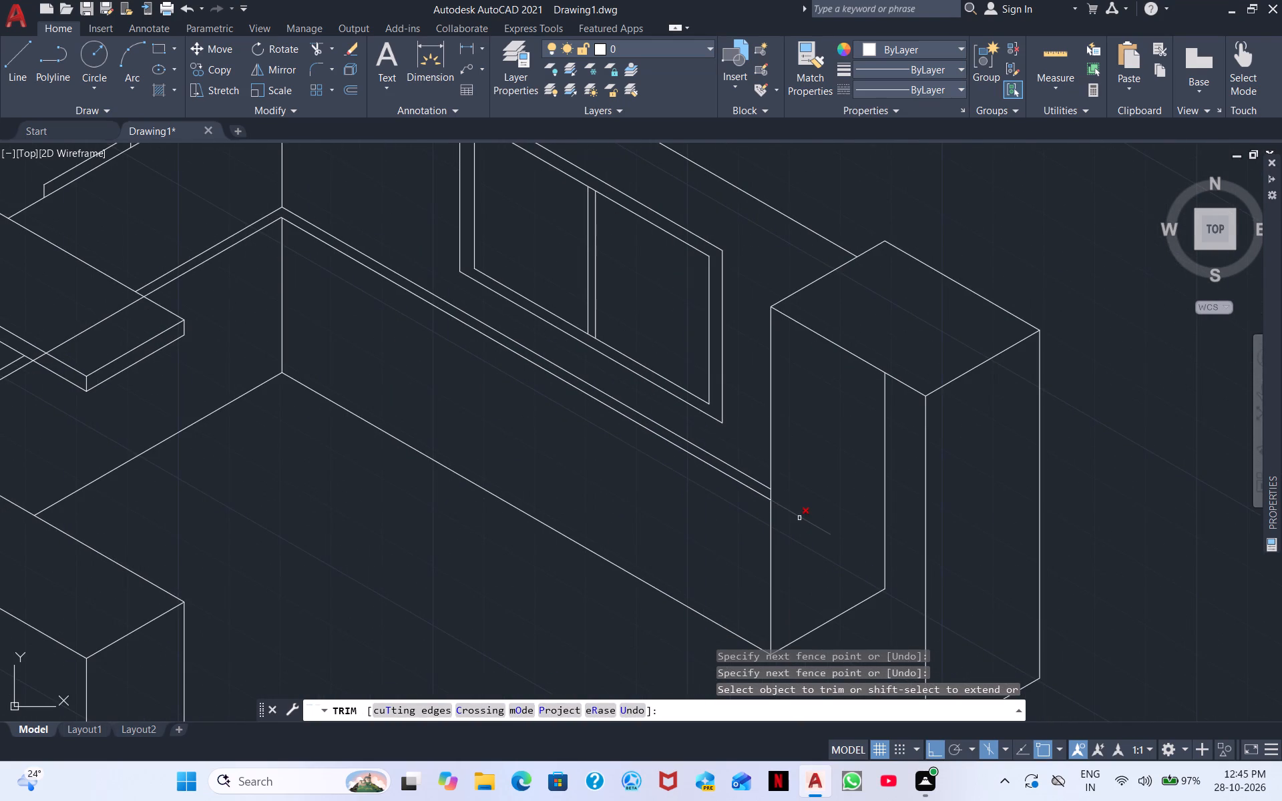
left_click(821, 523)
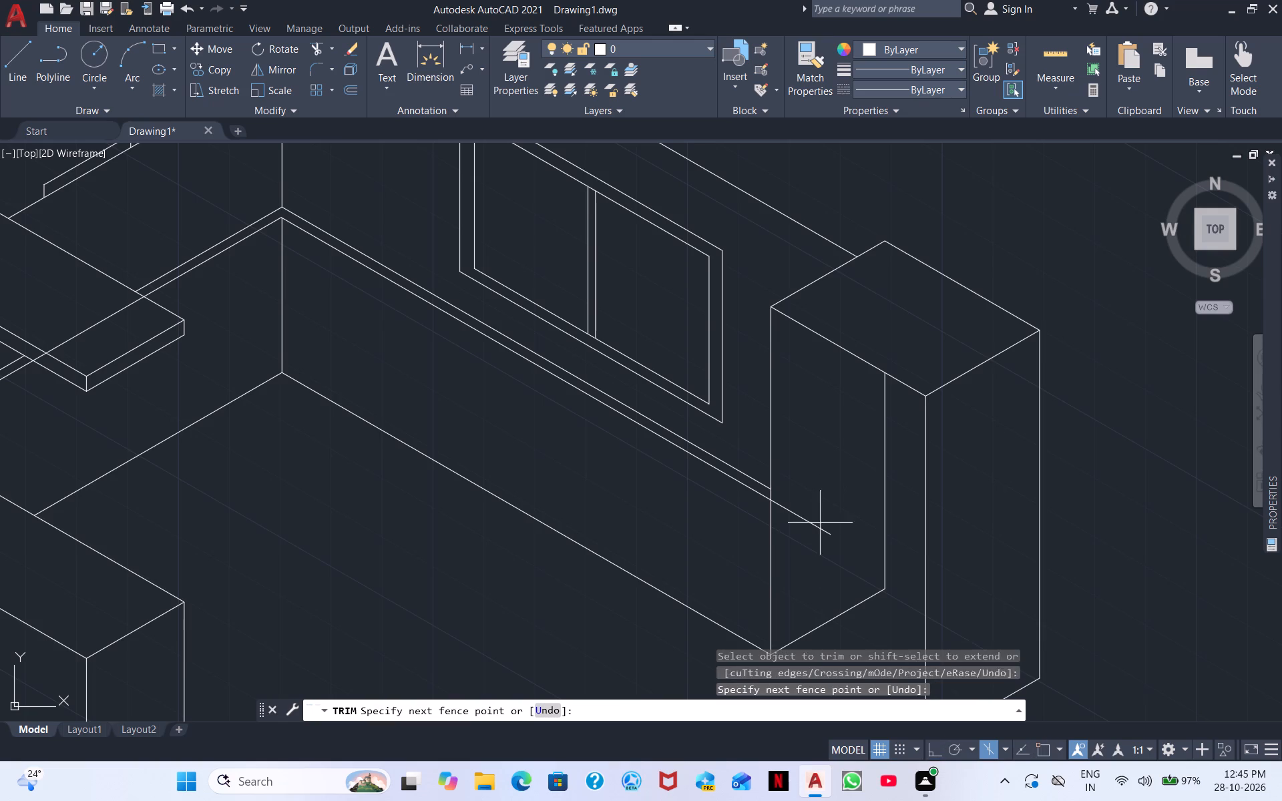
left_click_drag(827, 511, 810, 555)
left_click_drag(815, 531, 821, 521)
left_click_drag(821, 521, 821, 523)
left_click(838, 505)
Trim the back wall's two parallel lines where they cross the upper top, including its front edge thickness.
middle_click_drag(521, 463, 735, 463)
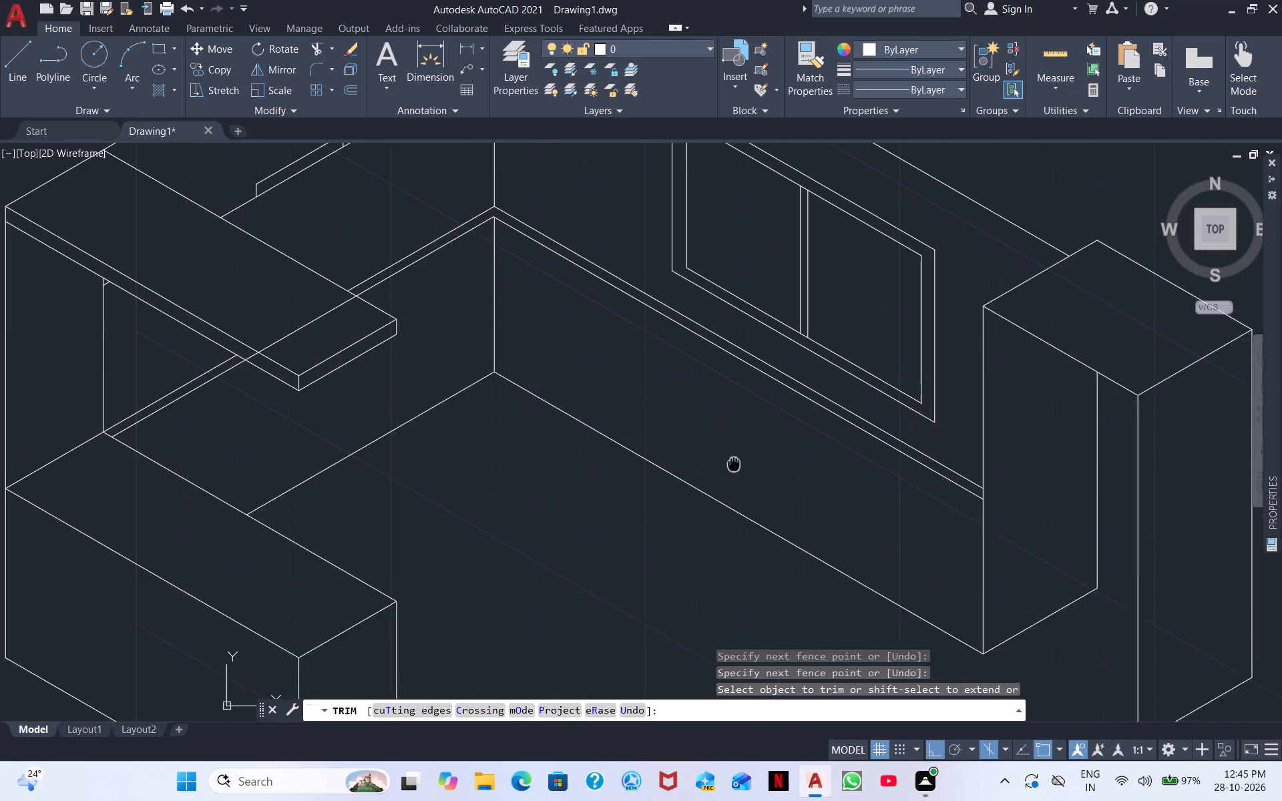
middle_click_drag(735, 463, 748, 463)
scroll(312, 315, "up", 4)
left_click_drag(365, 334, 381, 366)
middle_click_drag(332, 313, 555, 170)
left_click_drag(220, 413, 268, 470)
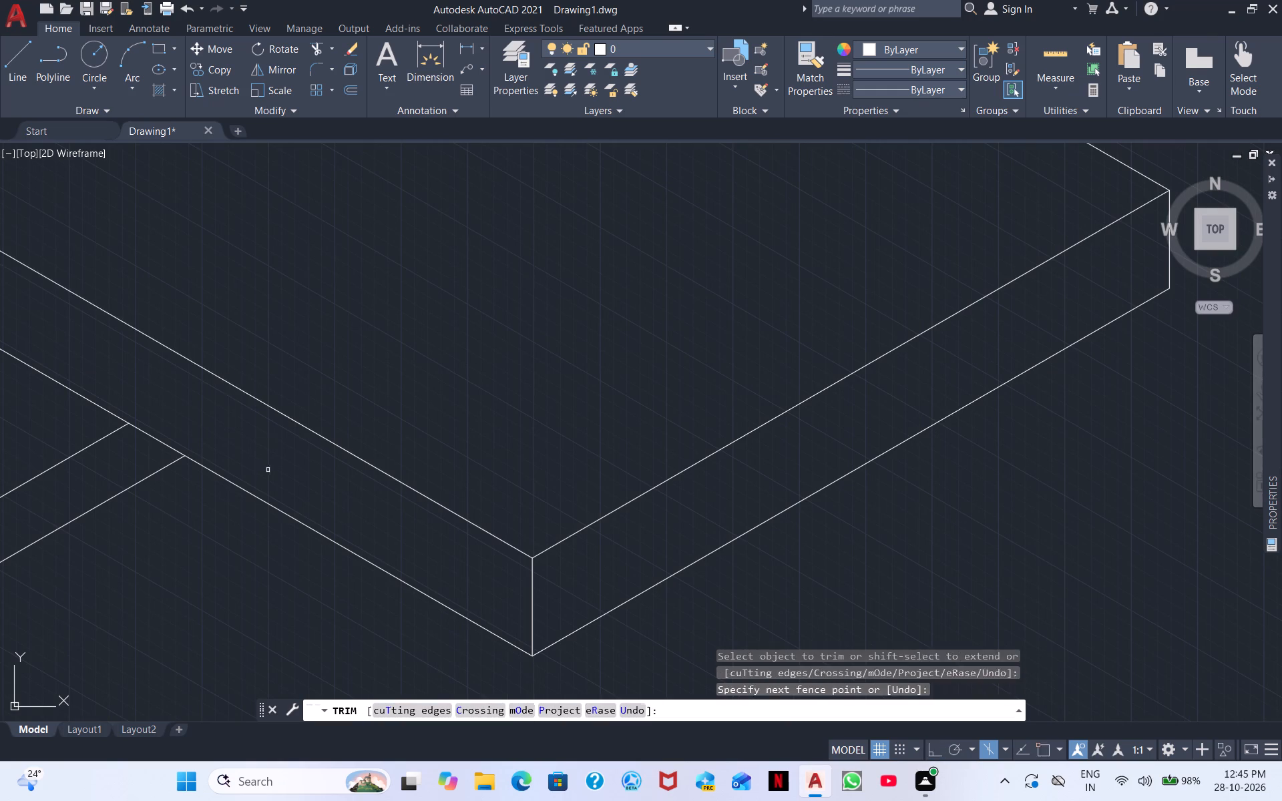
middle_click_drag(122, 497, 521, 328)
scroll(527, 340, "down", 3)
middle_click_drag(449, 451, 628, 402)
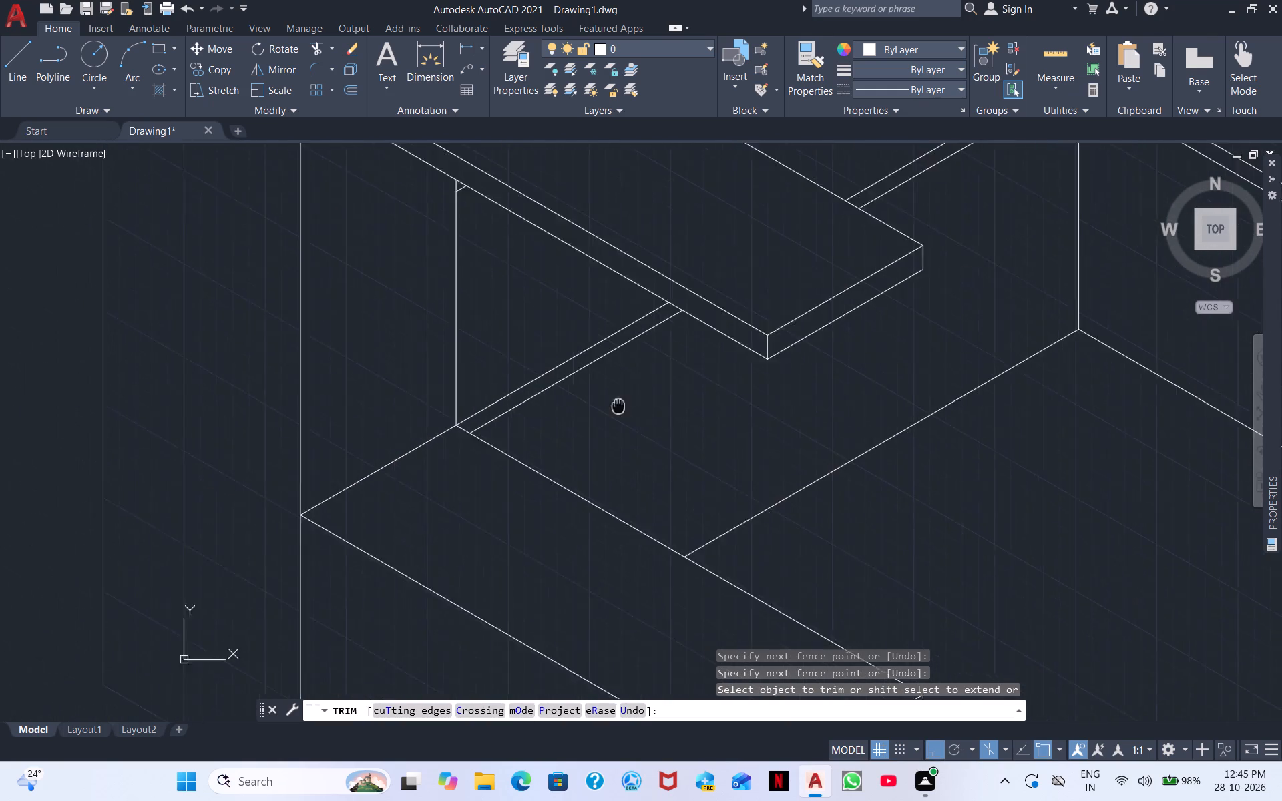
middle_click_drag(628, 402, 706, 382)
scroll(704, 384, "down", 1)
scroll(594, 274, "up", 1)
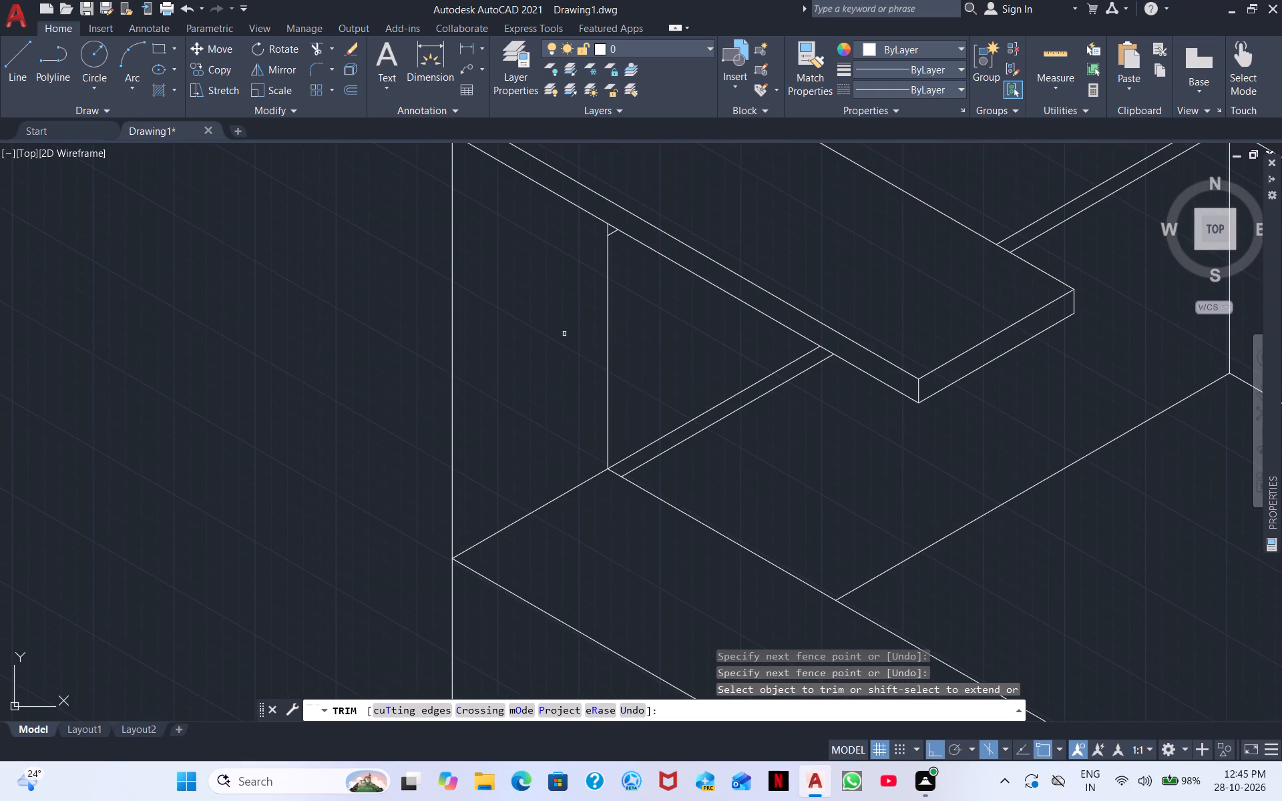
right_click(558, 345)
left_click(616, 357)
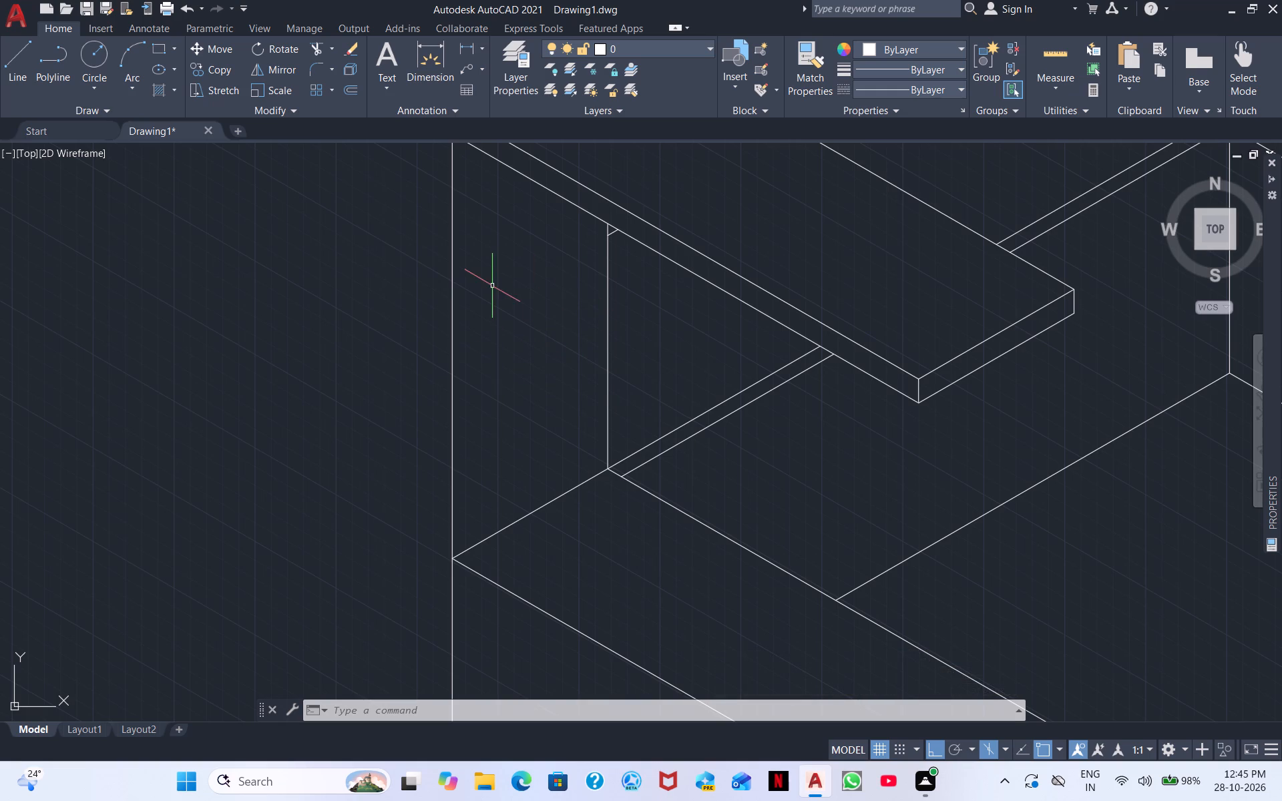
Examine the trimmed wall-edge lines around the upper top, box and end block.
middle_click_drag(490, 286, 419, 351)
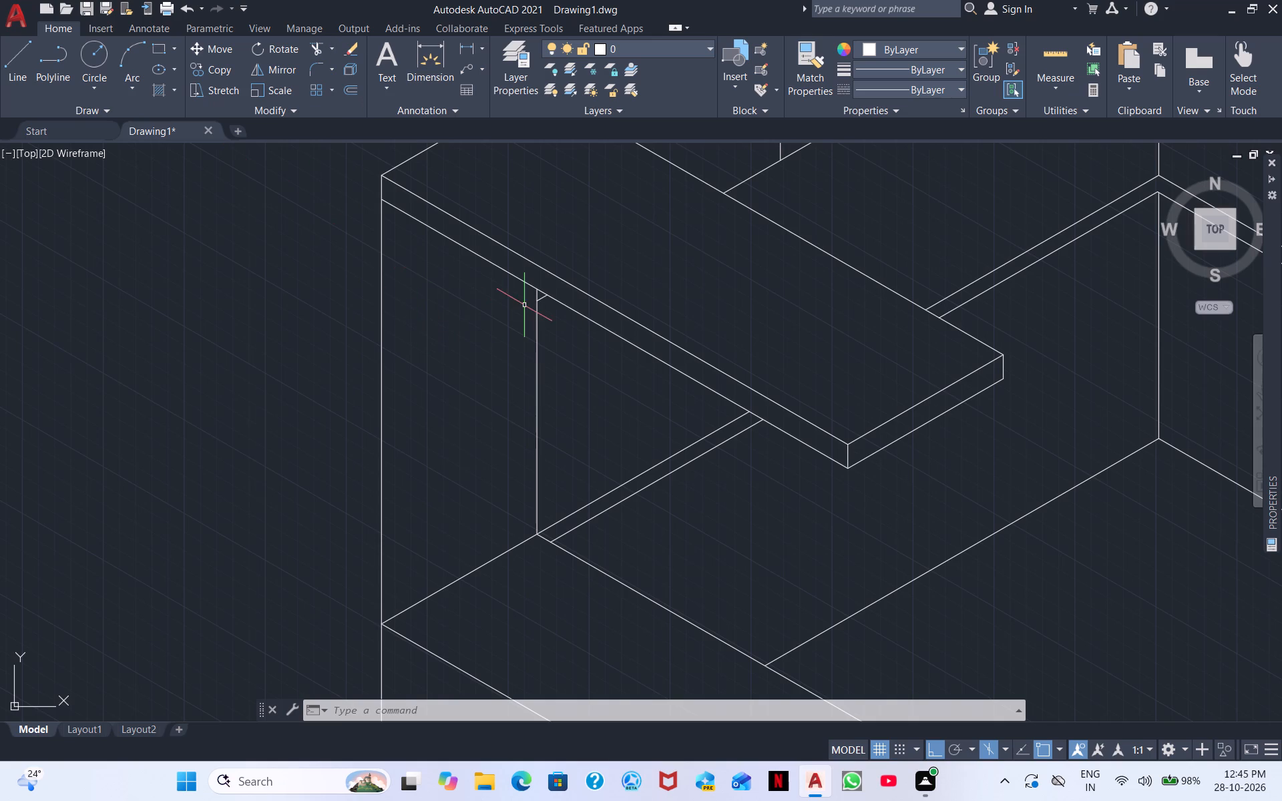
middle_click_drag(562, 336, 346, 254)
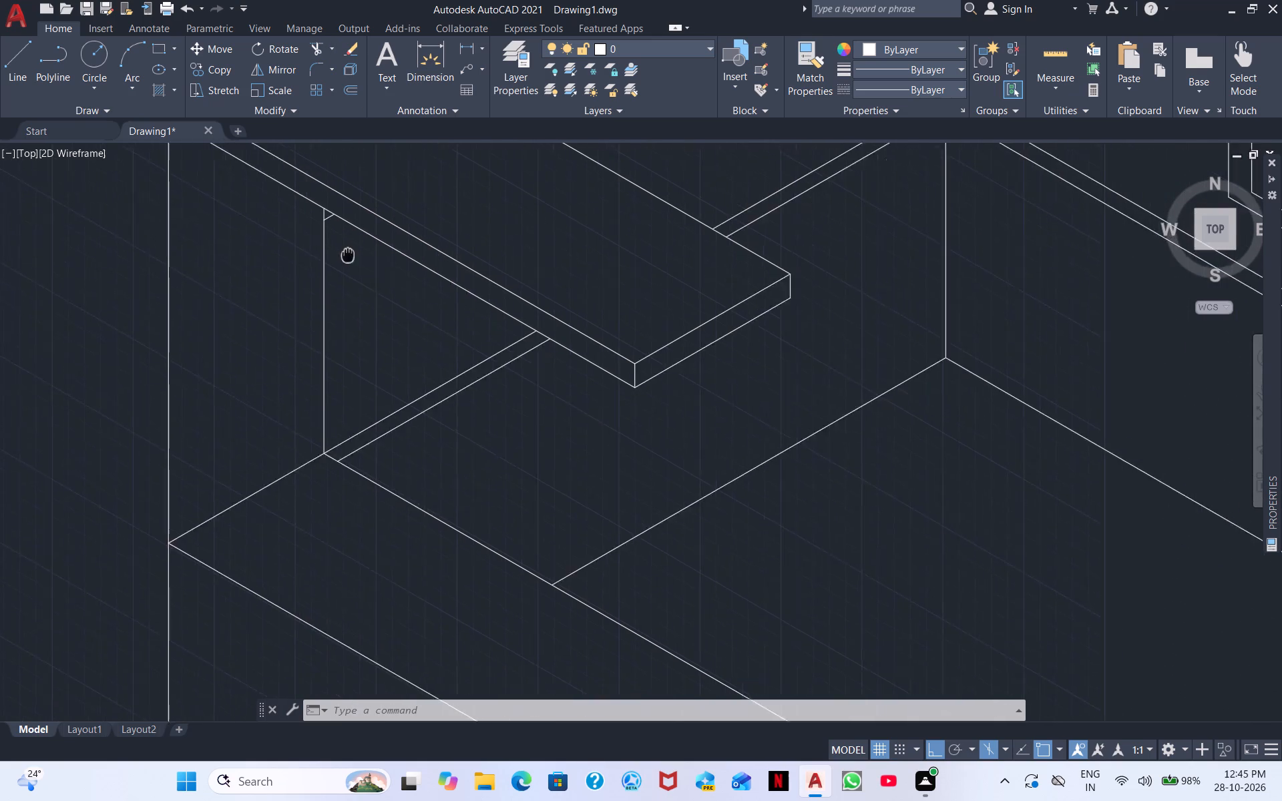
middle_click_drag(346, 254, 314, 239)
scroll(330, 241, "down", 2)
middle_click_drag(467, 332, 301, 111)
scroll(401, 272, "down", 1)
middle_click_drag(473, 311, 439, 451)
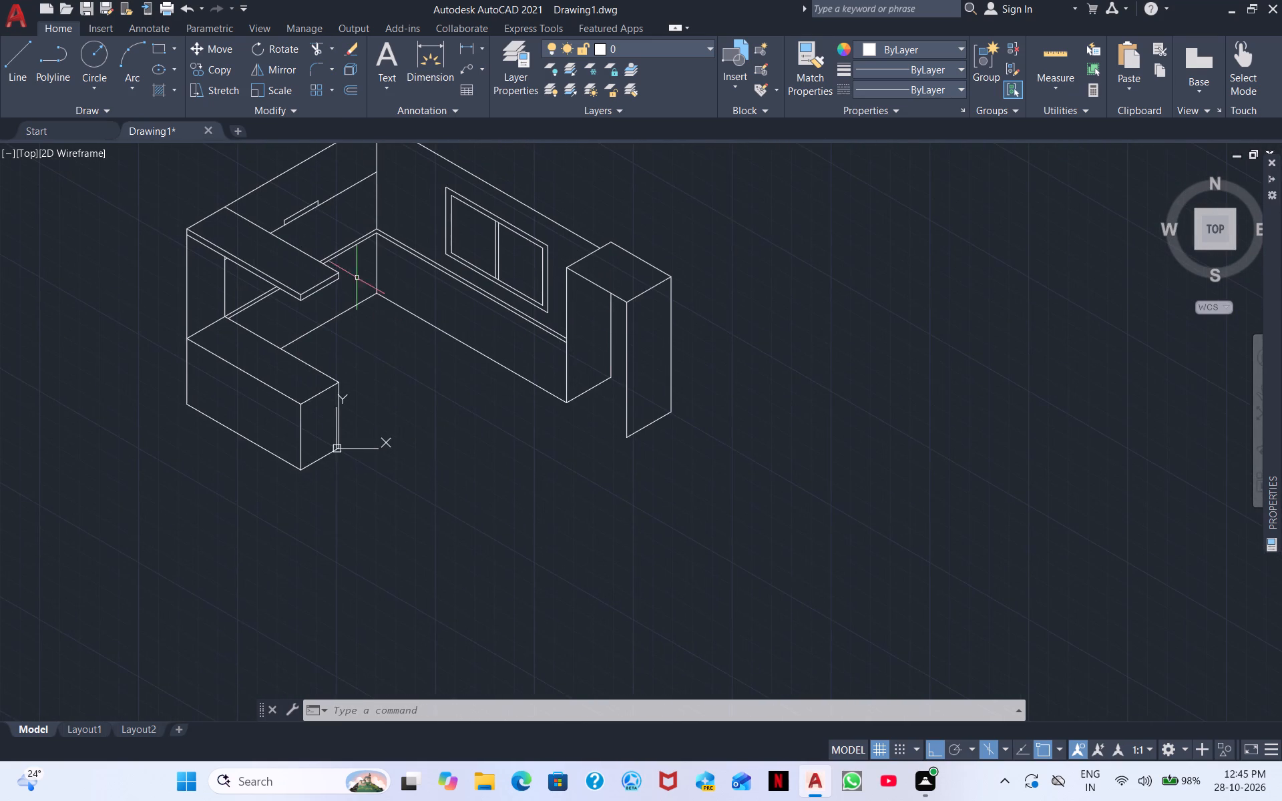
scroll(355, 276, "up", 2)
middle_click_drag(333, 264, 589, 308)
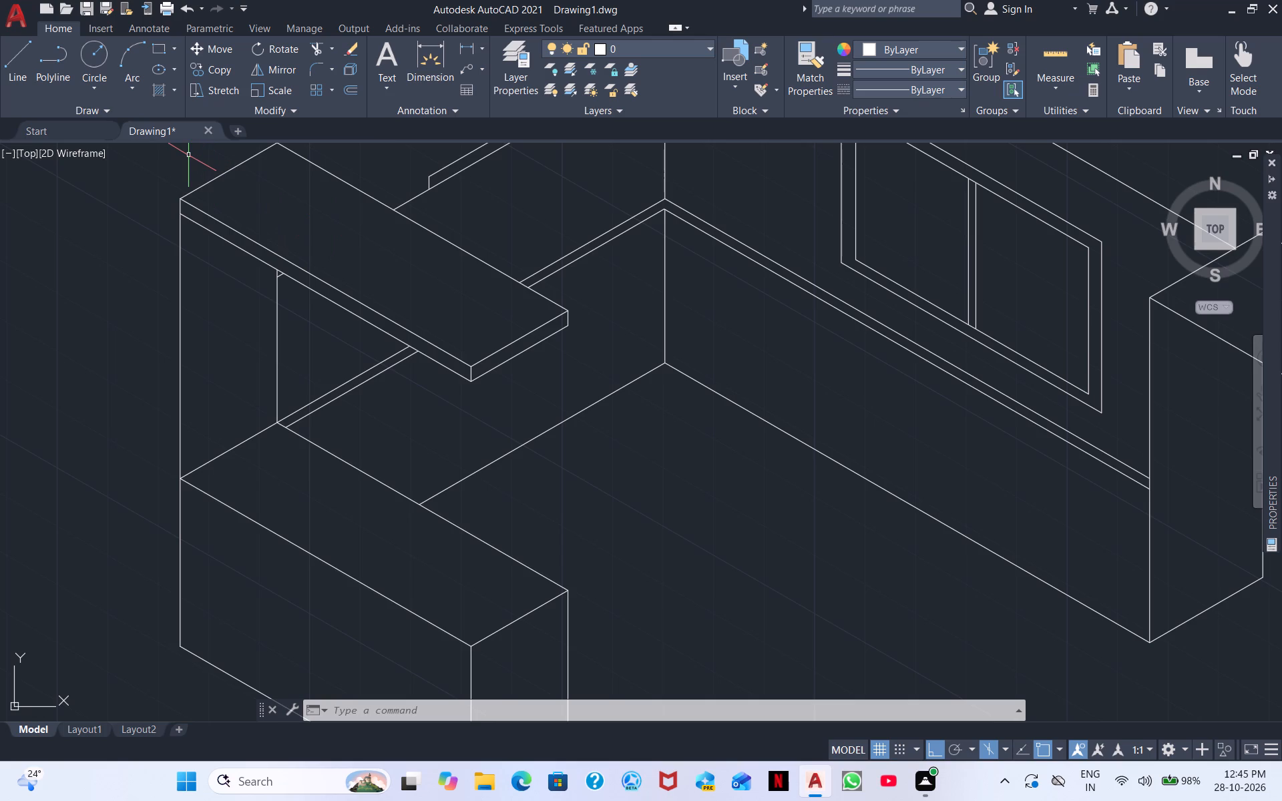
middle_click_drag(339, 320, 310, 158)
scroll(338, 238, "up", 1)
middle_click_drag(338, 238, 317, 185)
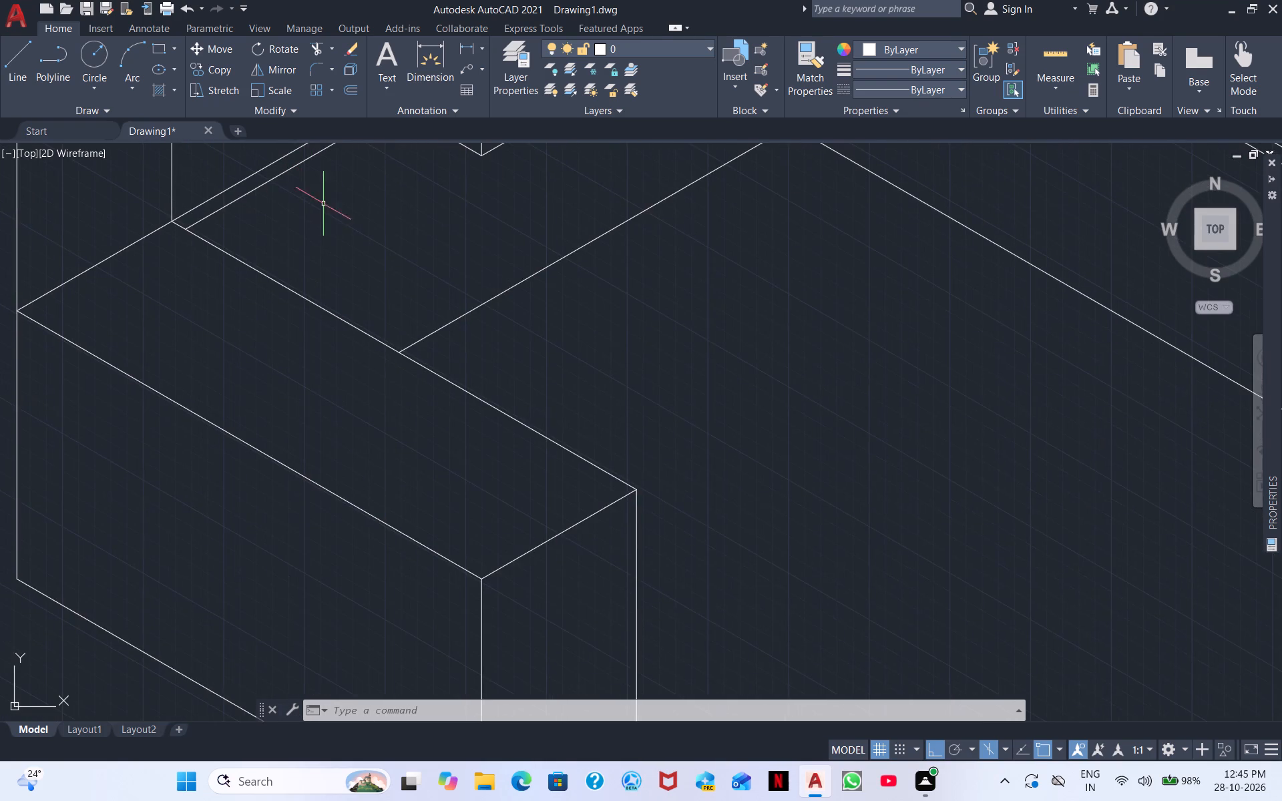
scroll(323, 214, "down", 2)
middle_click_drag(361, 272, 362, 373)
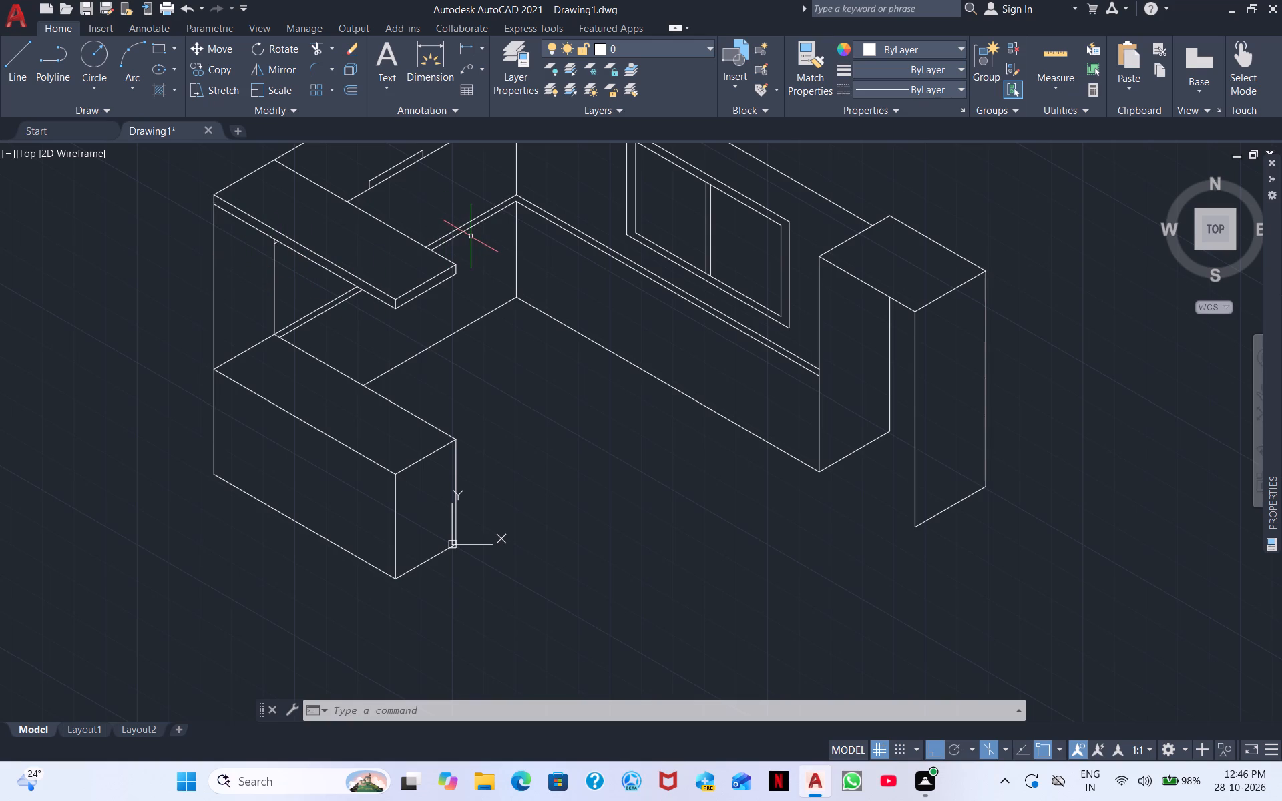
scroll(466, 246, "up", 1)
scroll(442, 238, "down", 1)
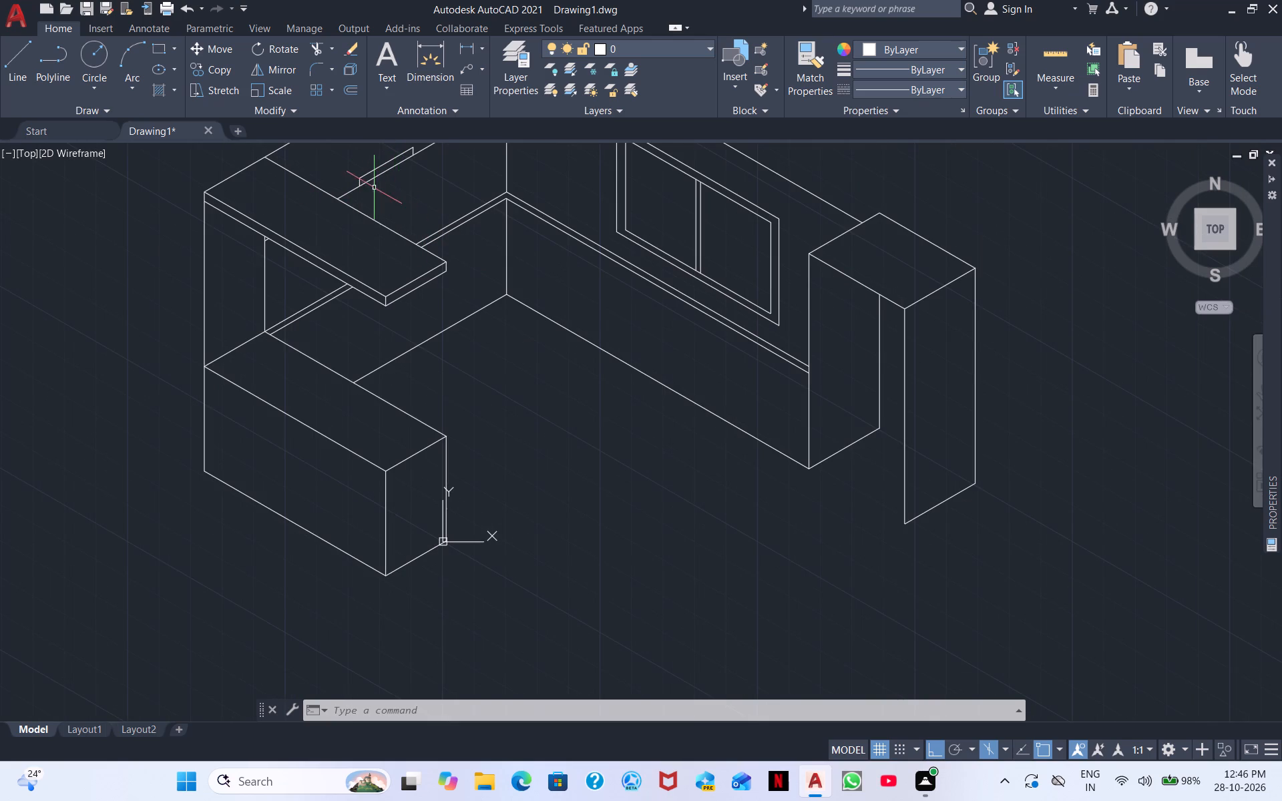
scroll(367, 178, "up", 2)
scroll(367, 178, "down", 2)
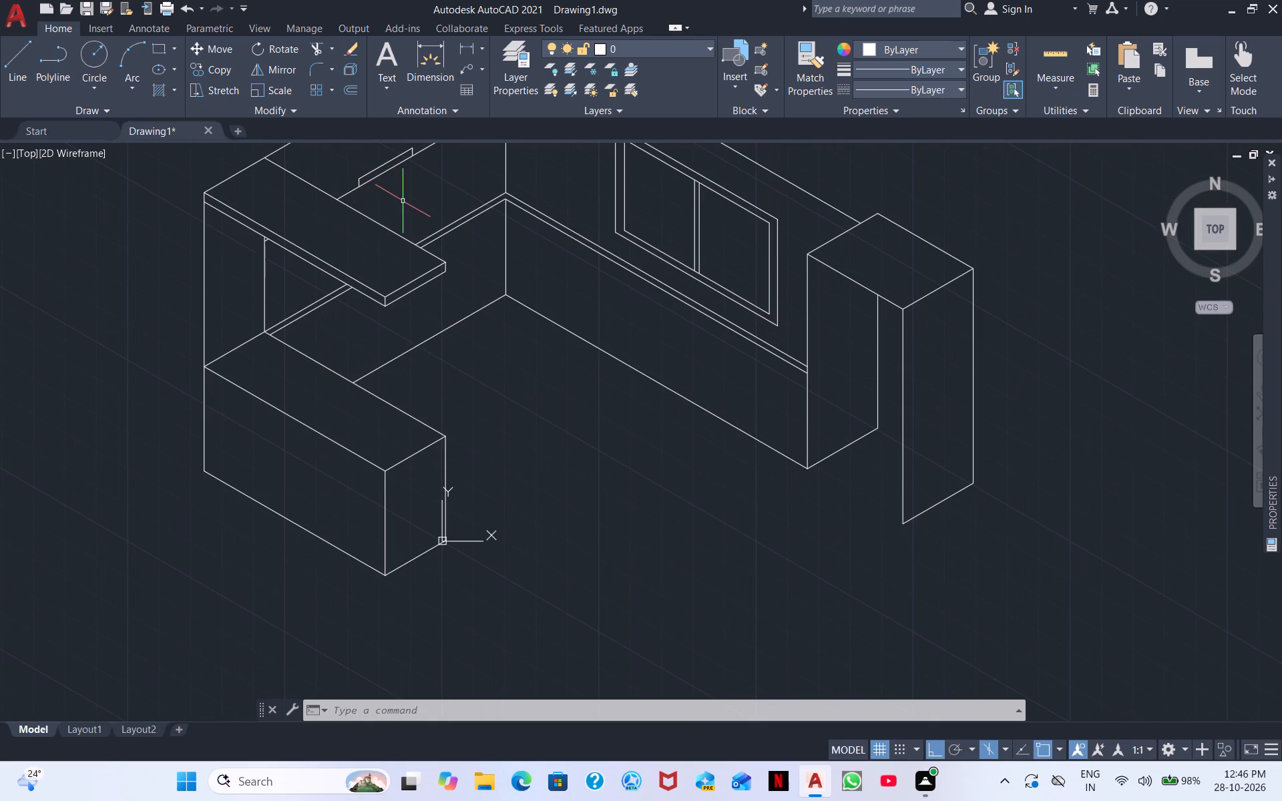
scroll(403, 202, "down", 1)
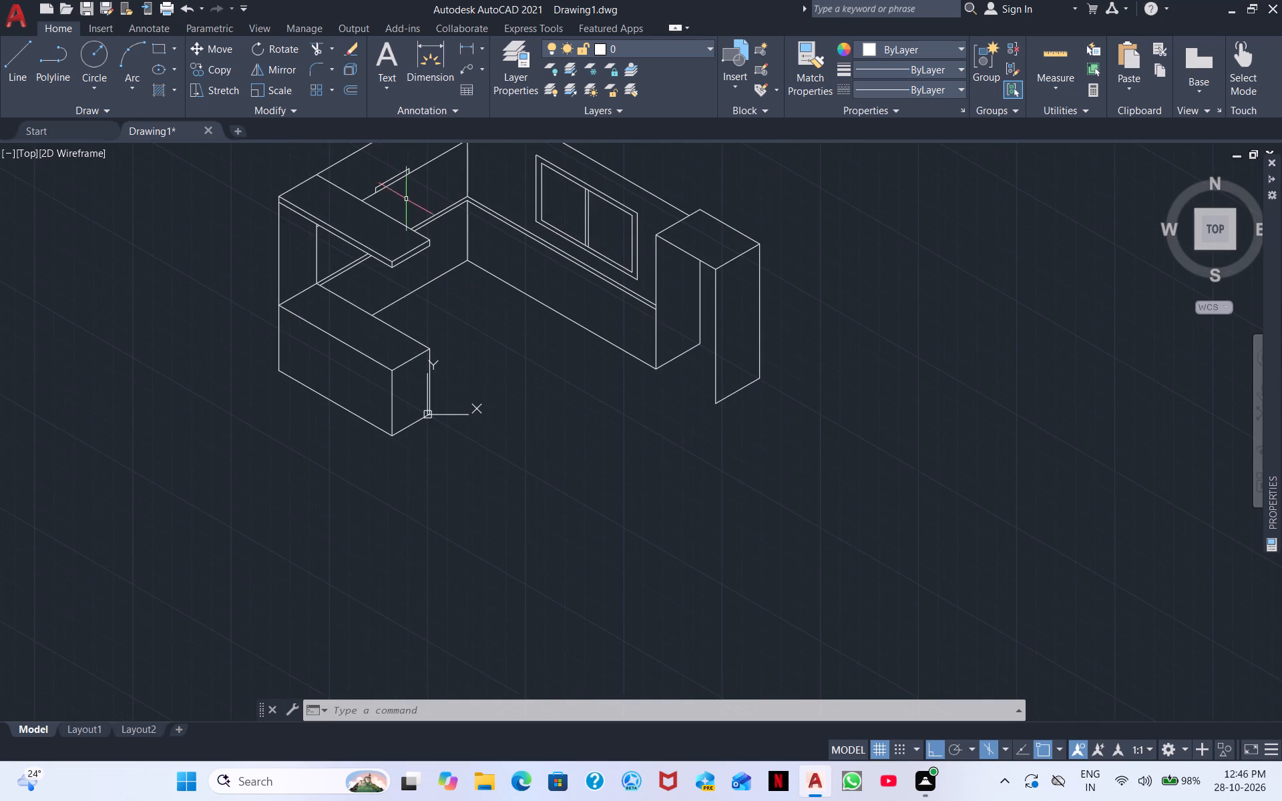
scroll(398, 192, "down", 2)
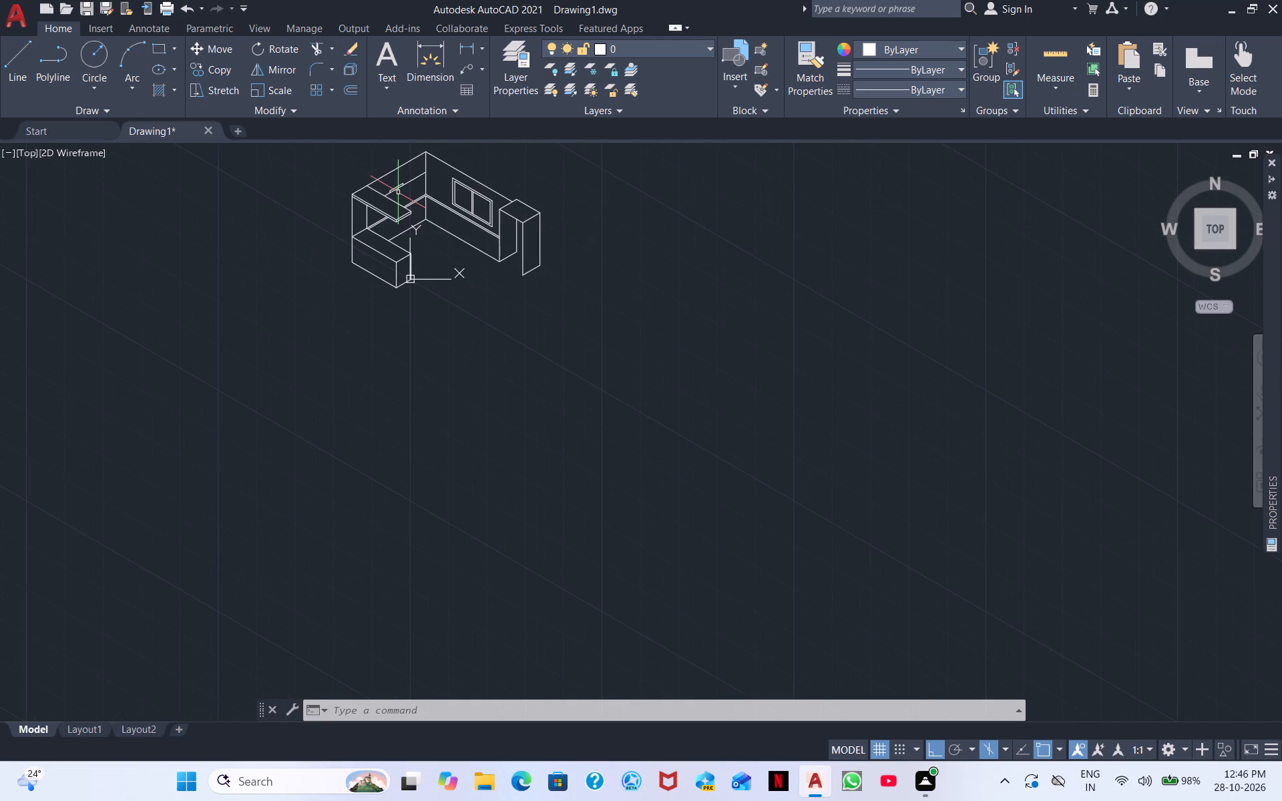
Erase the back panel's upper line and all segments of its handle from the back wall.
scroll(400, 191, "down", 1)
scroll(404, 188, "up", 3)
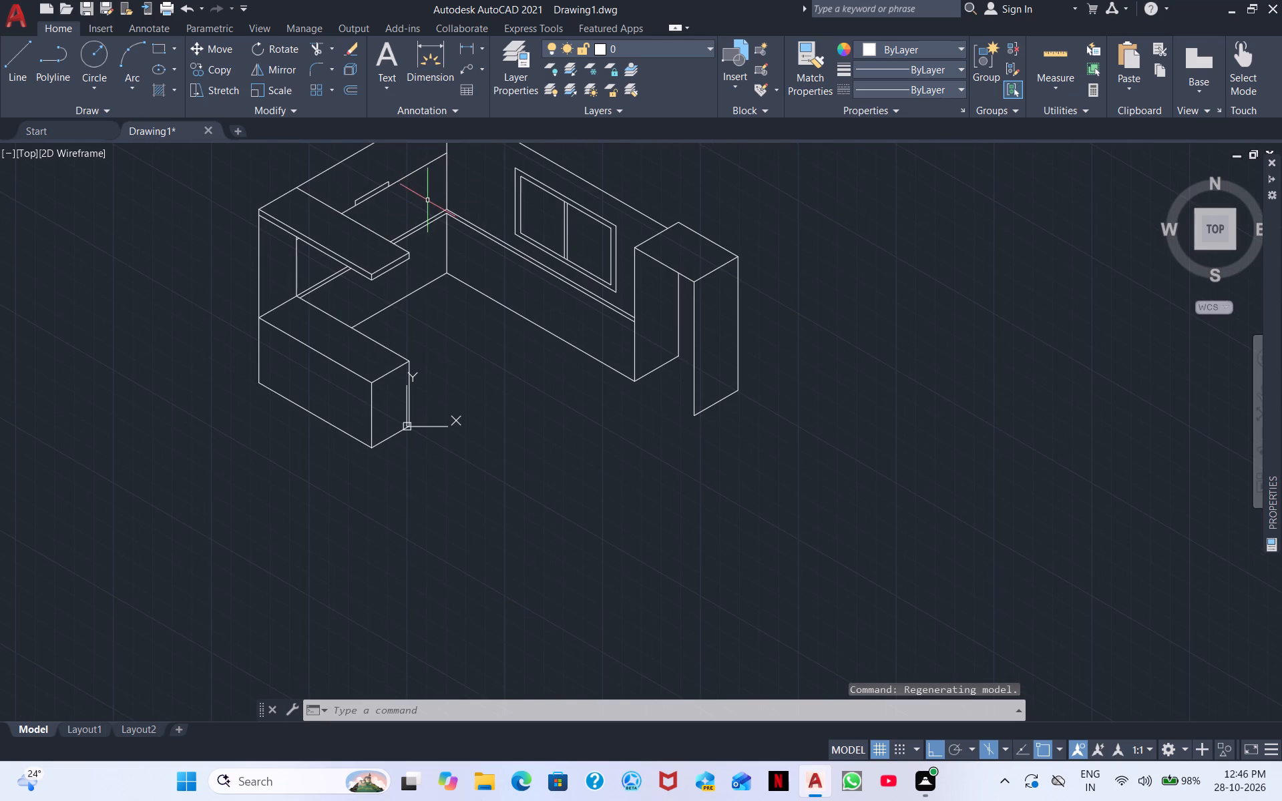
left_click(416, 187)
left_click(369, 176)
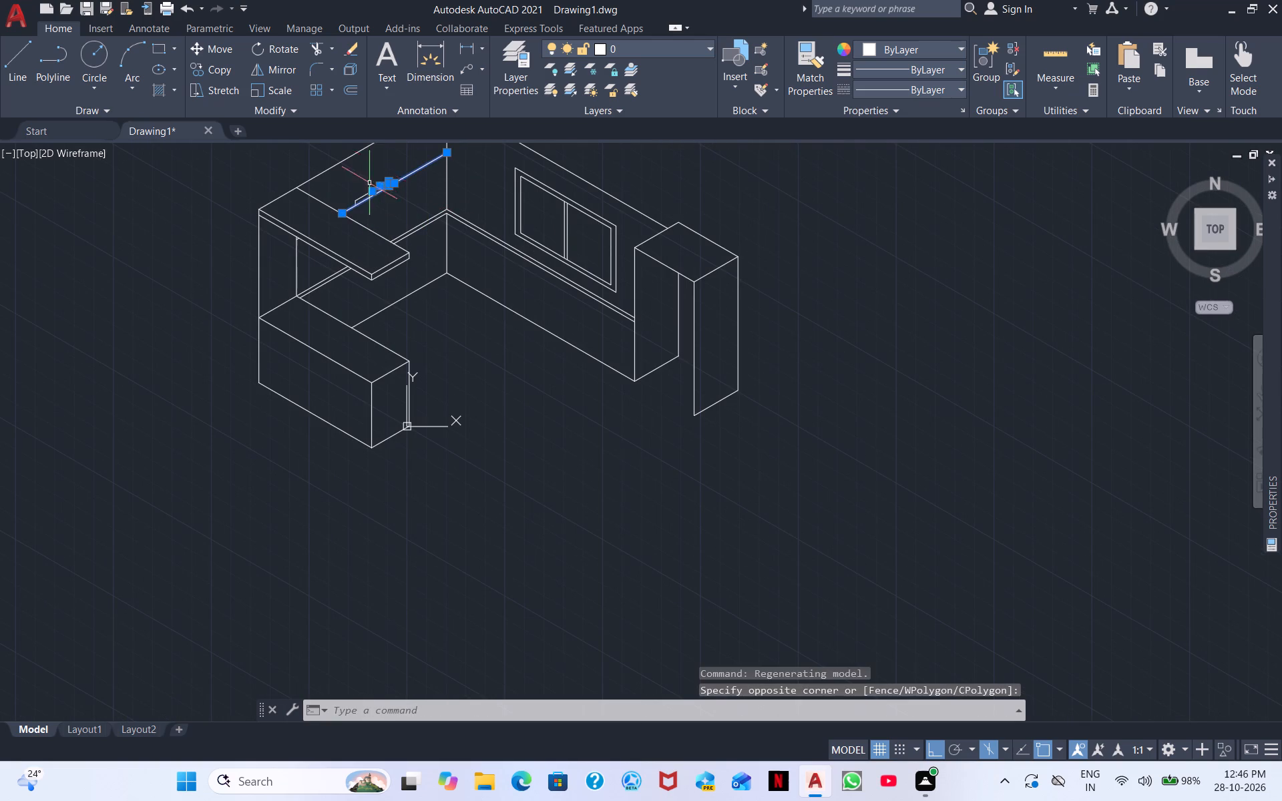
middle_click_drag(352, 200, 287, 288)
right_click(385, 234)
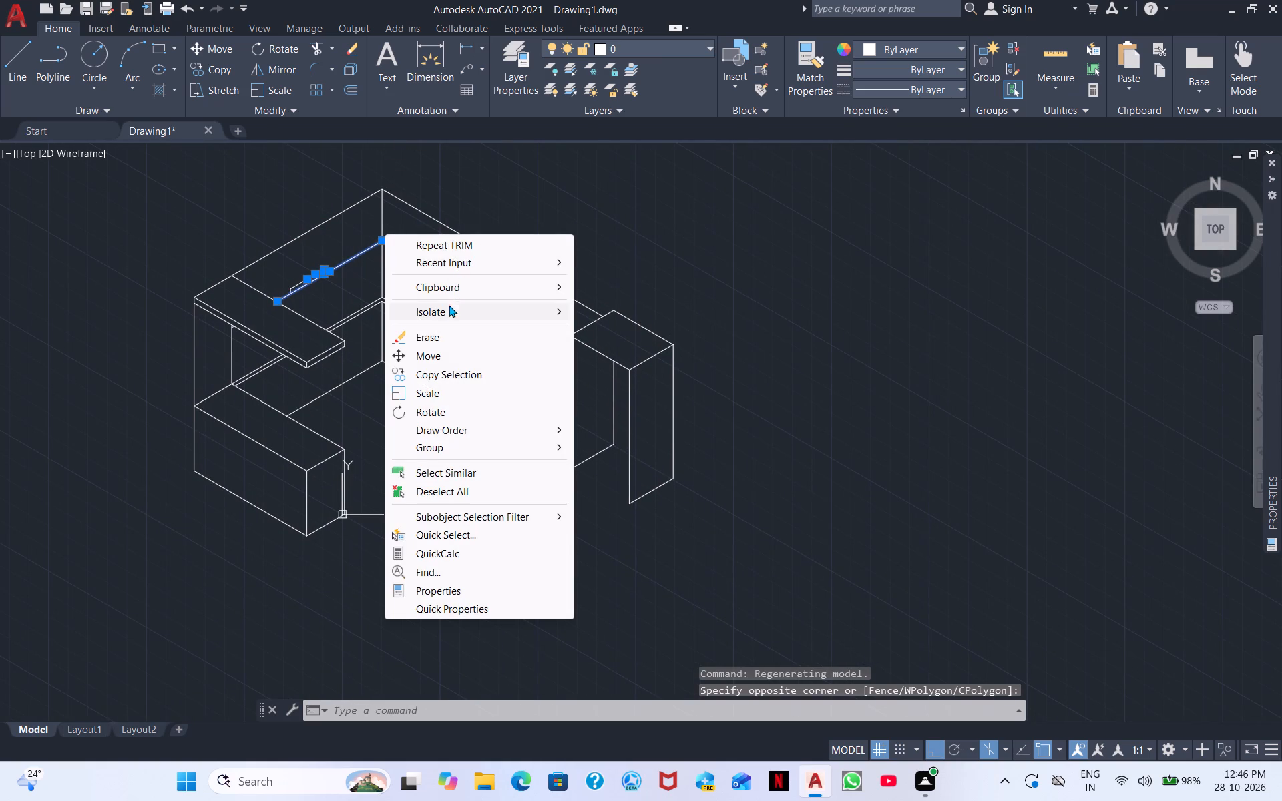
left_click(440, 339)
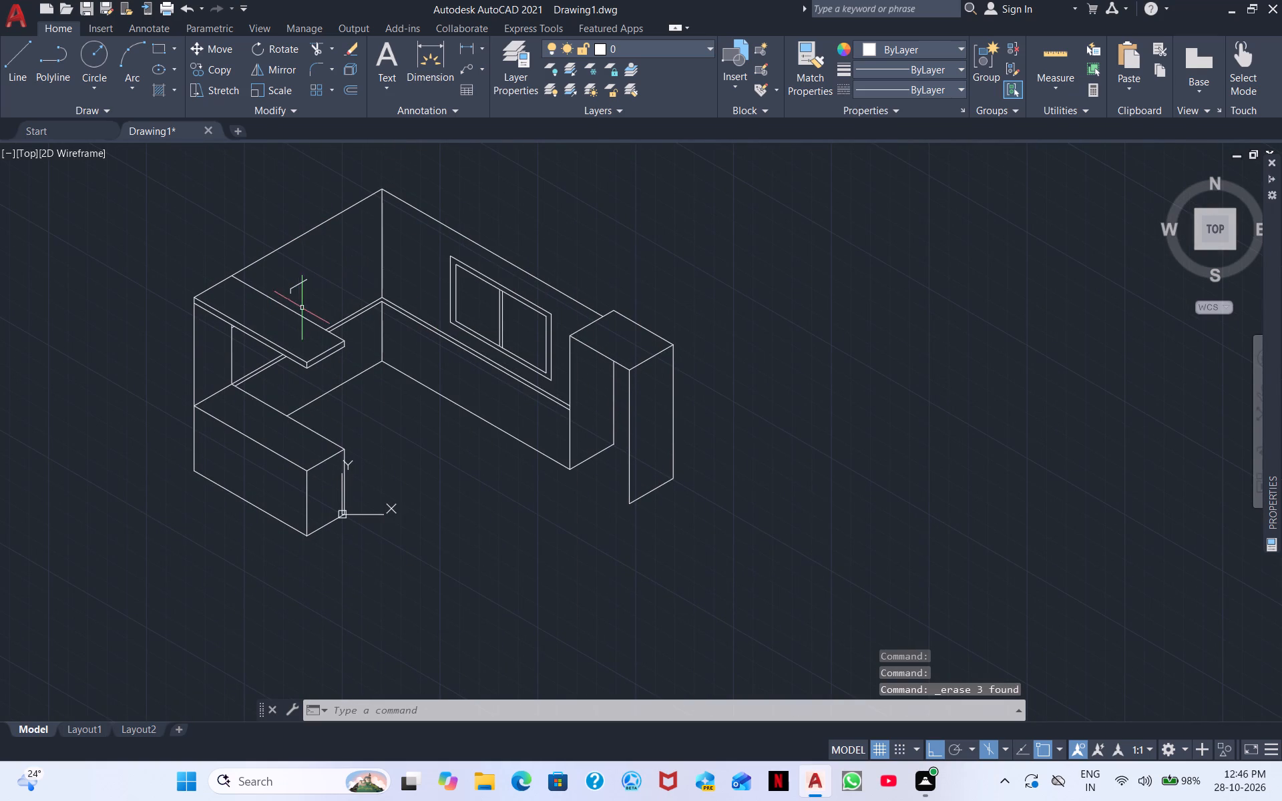
scroll(309, 296, "up", 4)
left_click(306, 296)
left_click(156, 216)
right_click(362, 258)
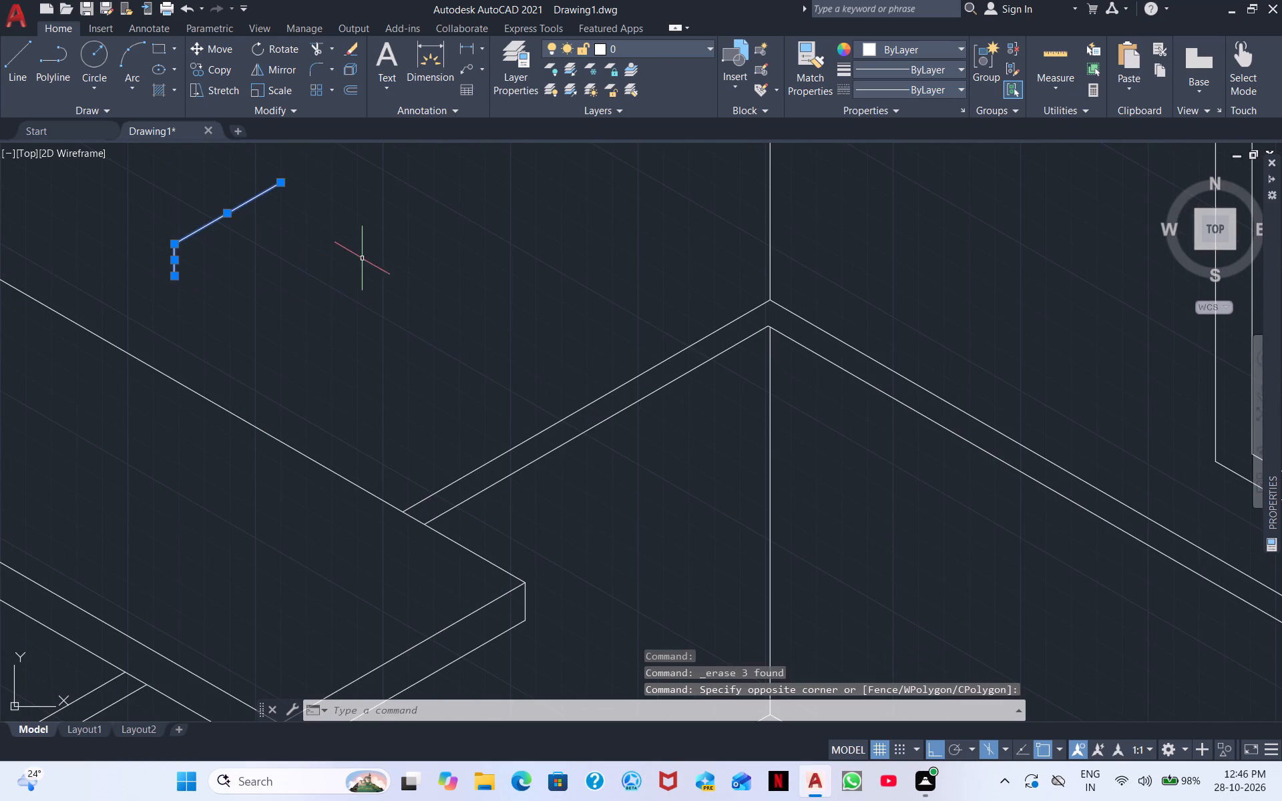
left_click(415, 356)
Draw connected lines from the wall corner's top down its vertical edge, briefly along the side wall, and parallel to the back wall past the upper top.
scroll(411, 274, "down", 3)
middle_click_drag(459, 242, 407, 277)
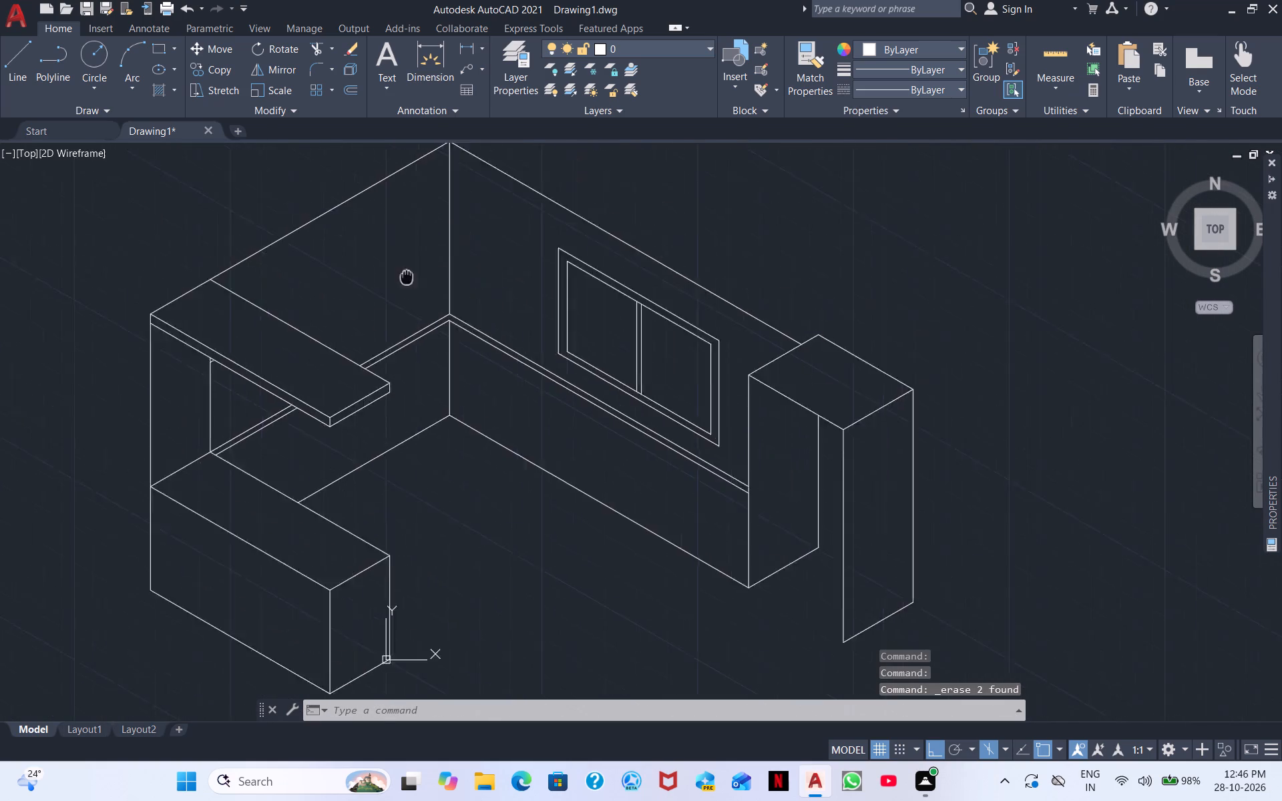
middle_click_drag(407, 277, 200, 414)
left_click(19, 62)
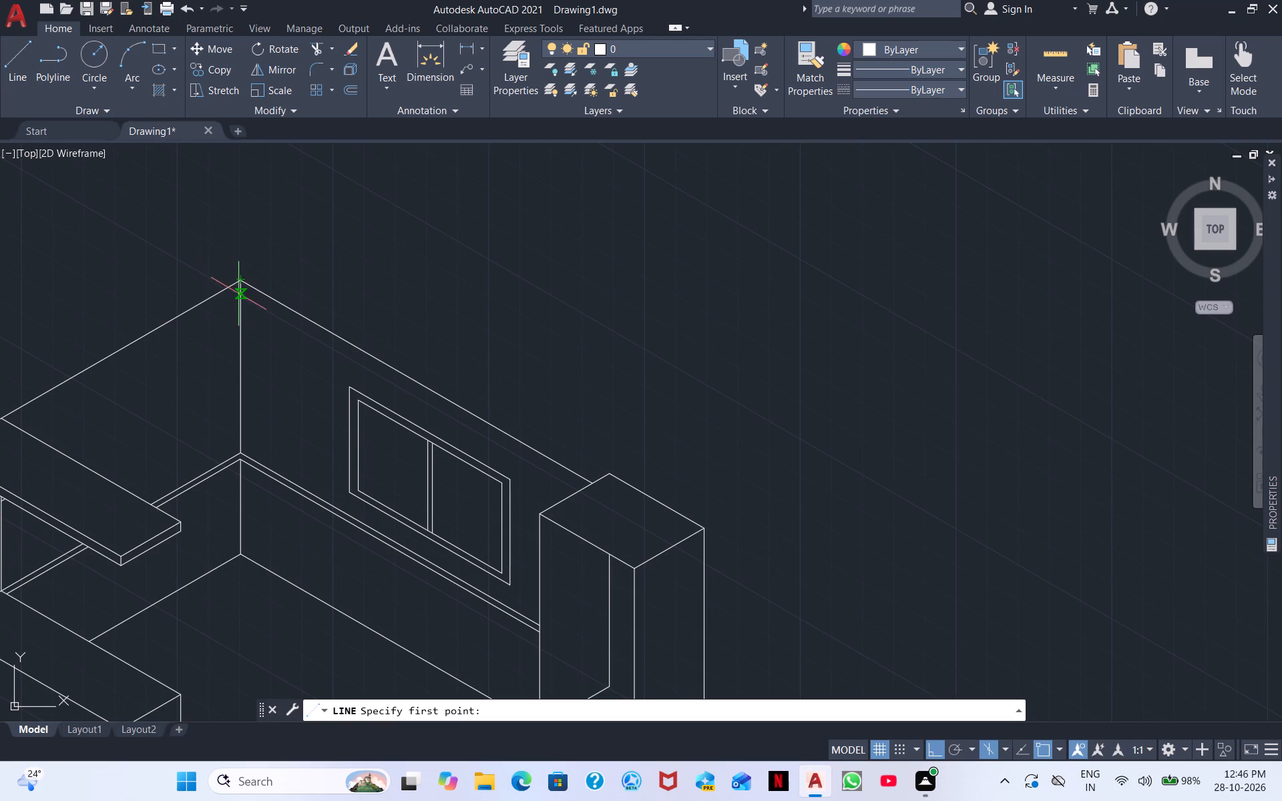
scroll(238, 350, "up", 4)
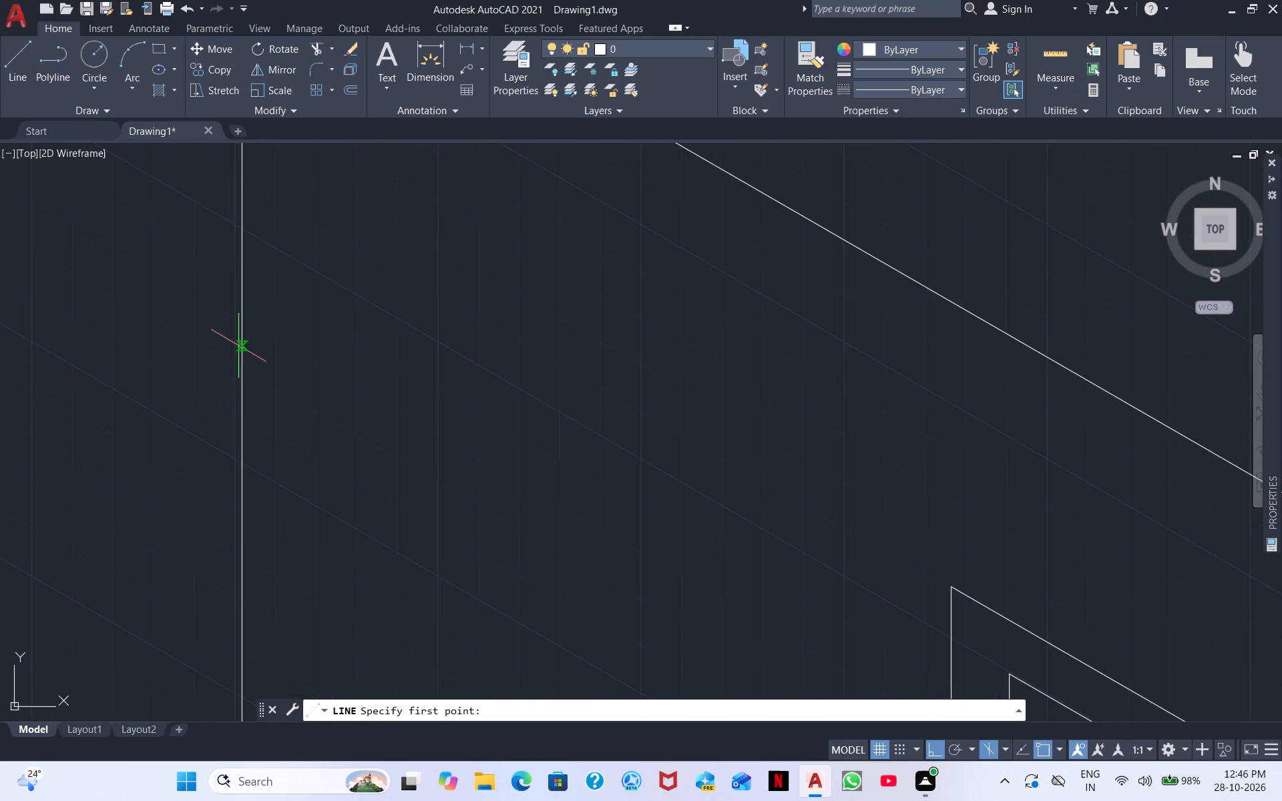
scroll(241, 368, "down", 3)
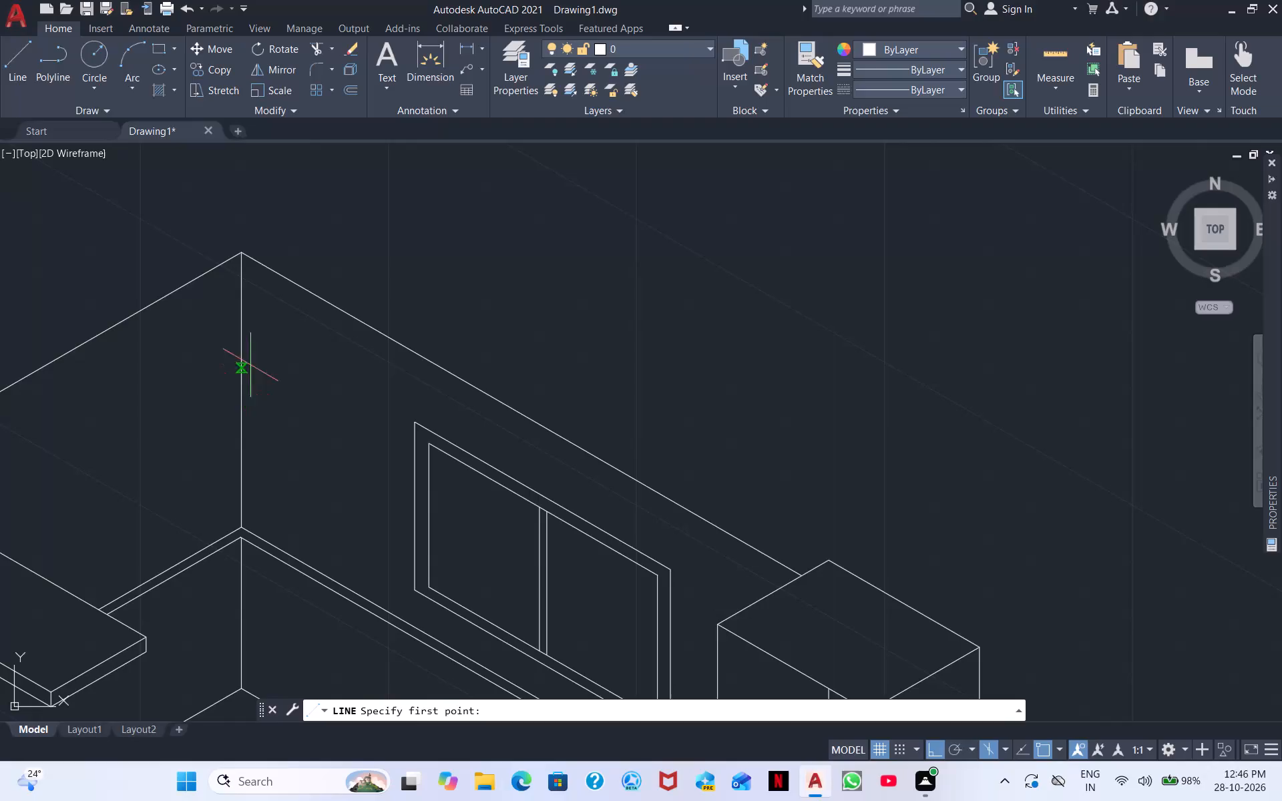
left_click(240, 253)
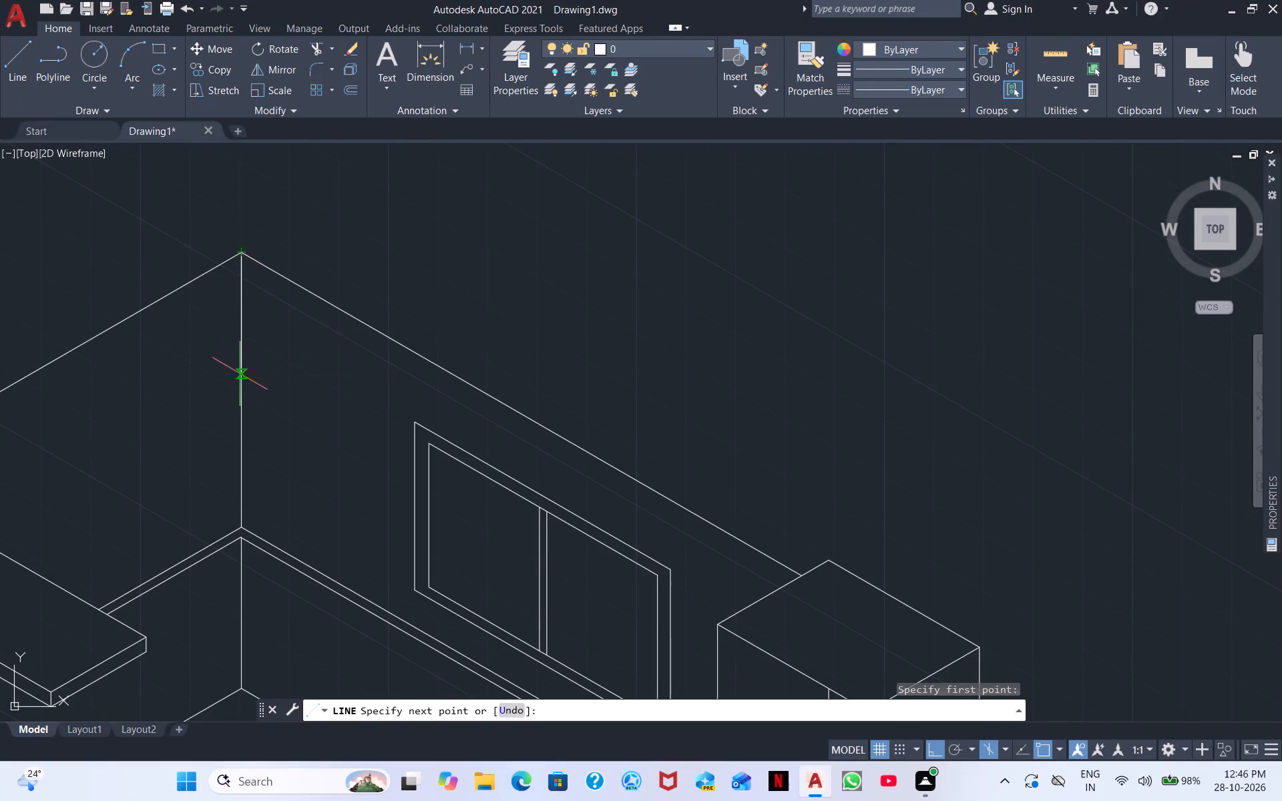
left_click(244, 385)
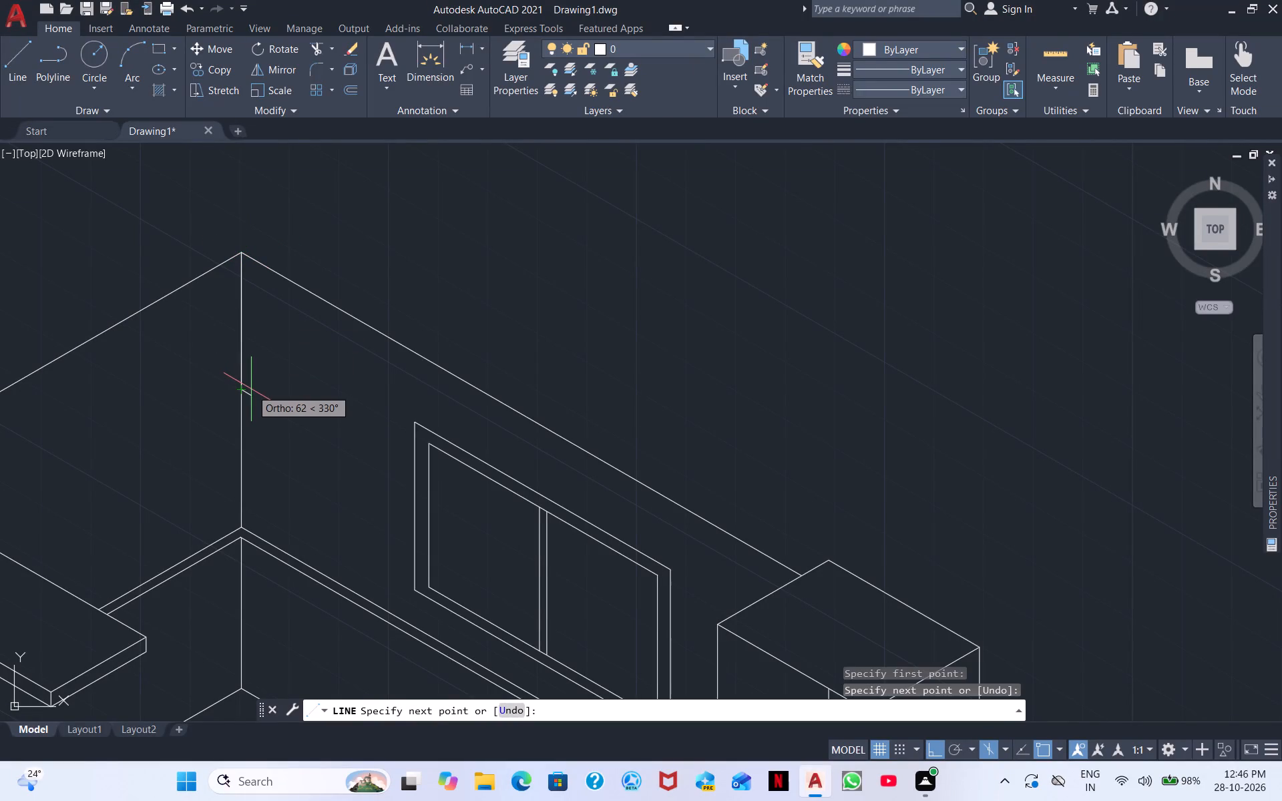
left_click(252, 394)
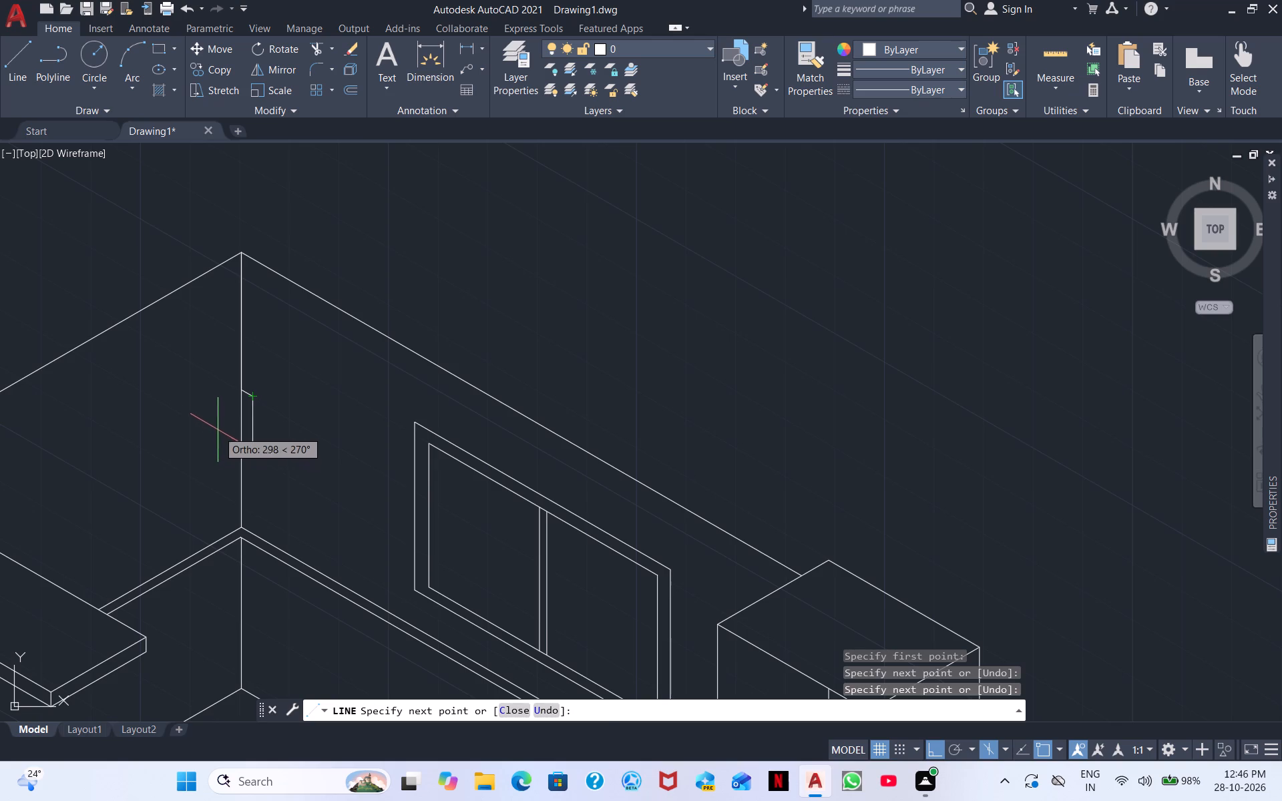
key("ctrl+F5")
scroll(89, 482, "down", 2)
middle_click_drag(94, 475, 152, 396)
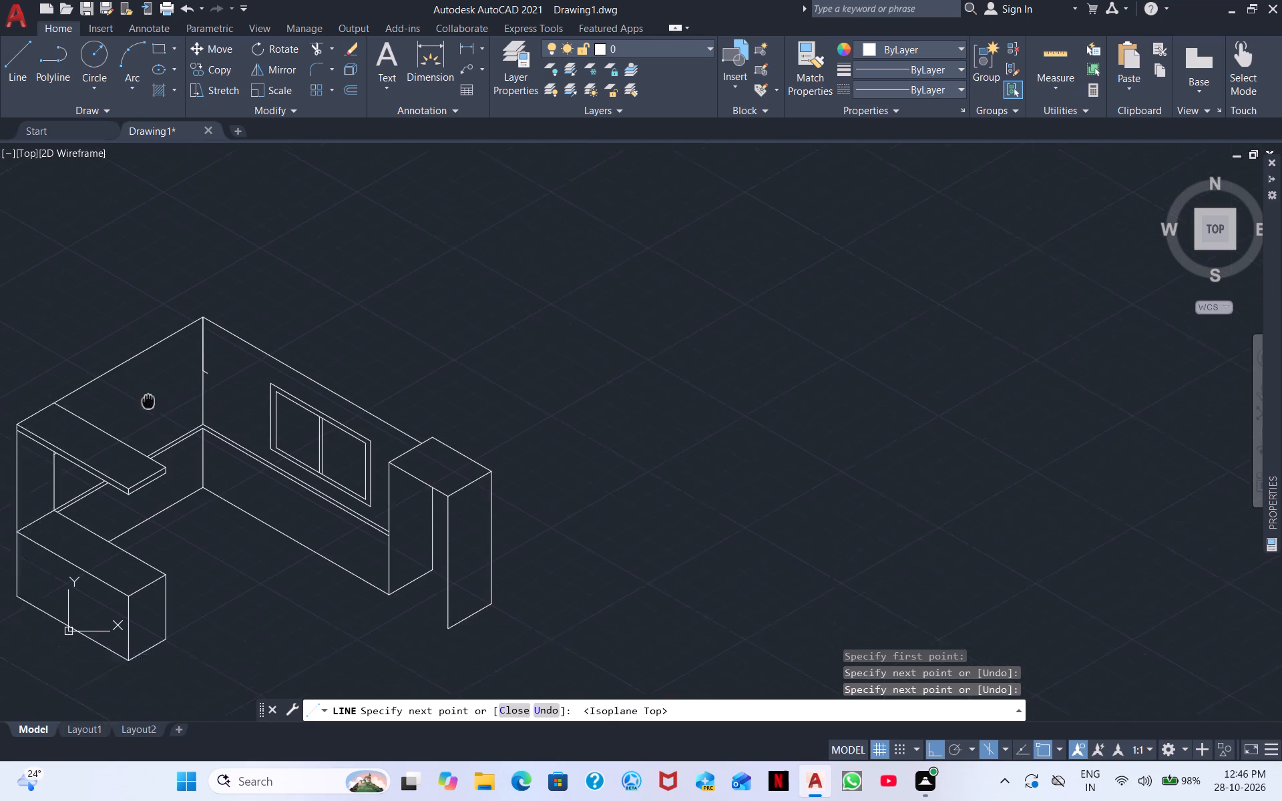
middle_click_drag(152, 396, 279, 299)
scroll(196, 372, "up", 4)
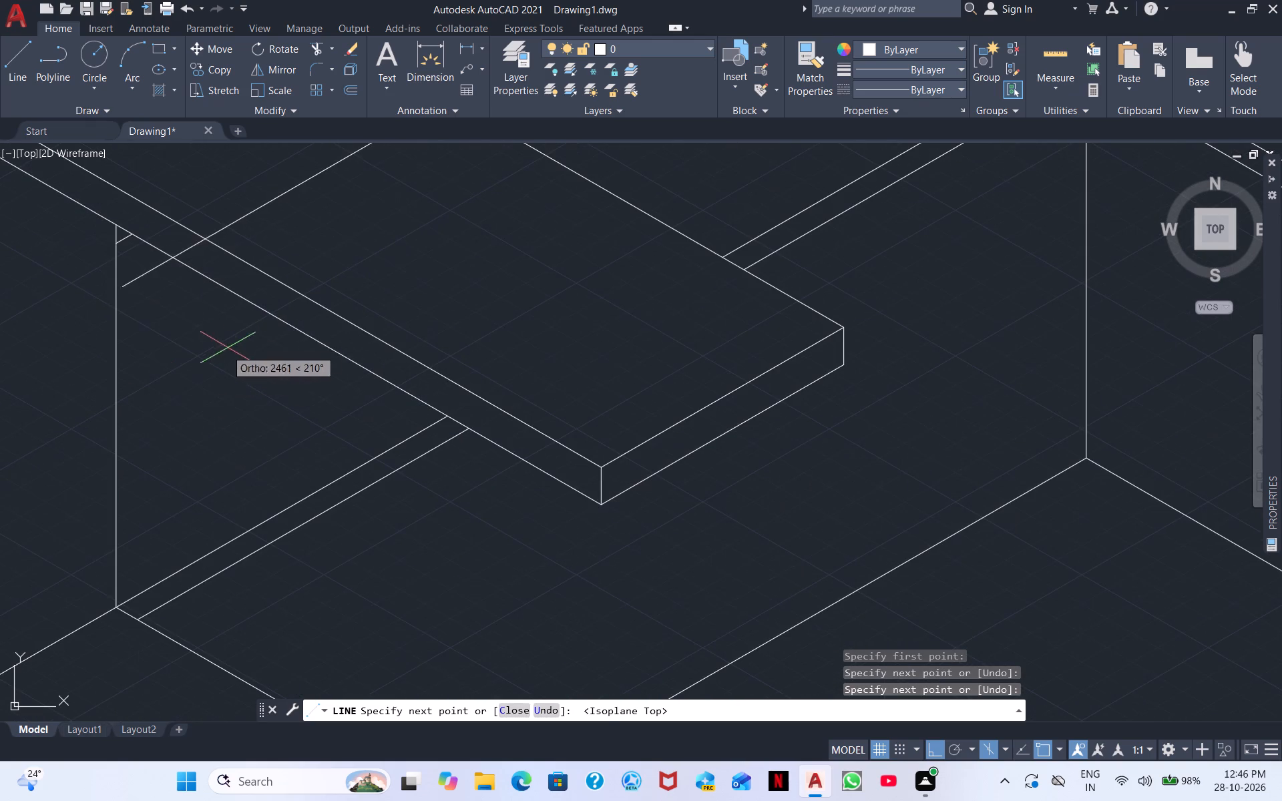
left_click(94, 298)
key("Escape")
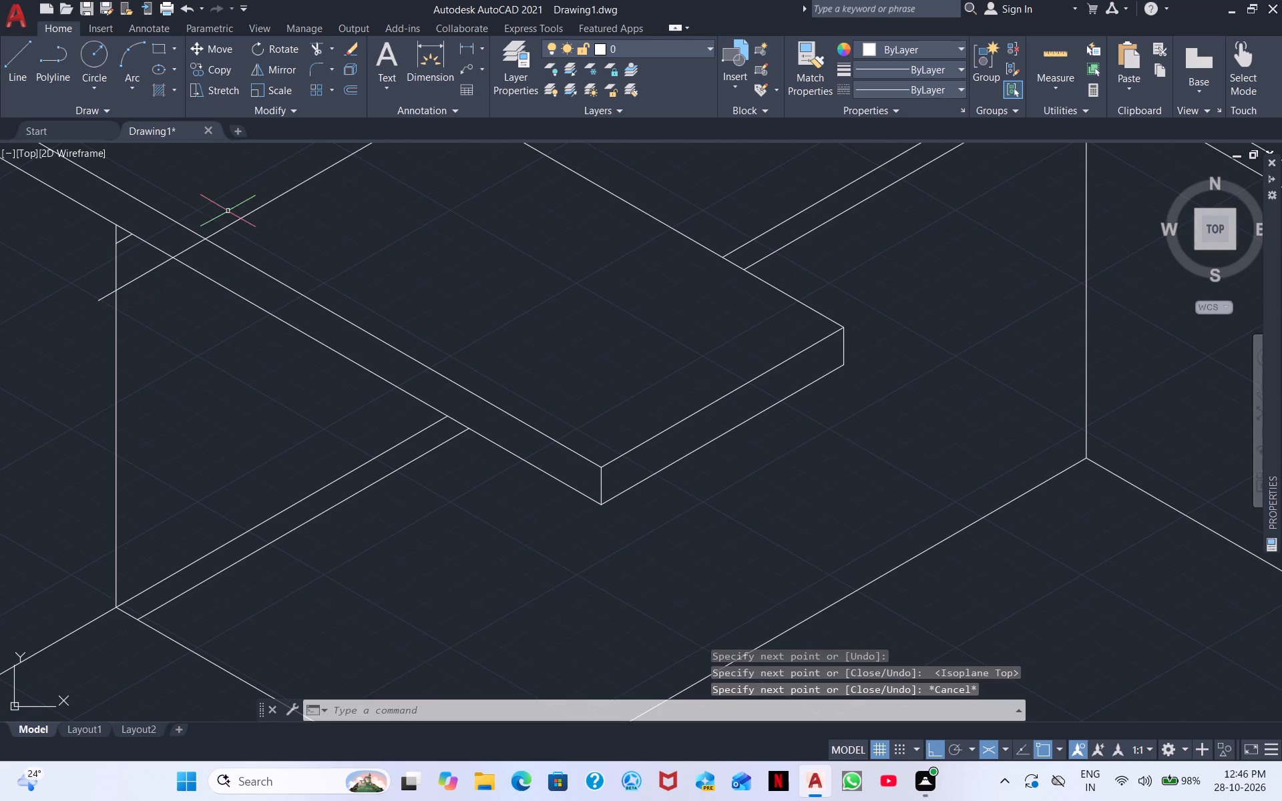
Trim the new long back wall line beyond the wall's outer vertical edge and where it crosses the upper top.
left_click(312, 48)
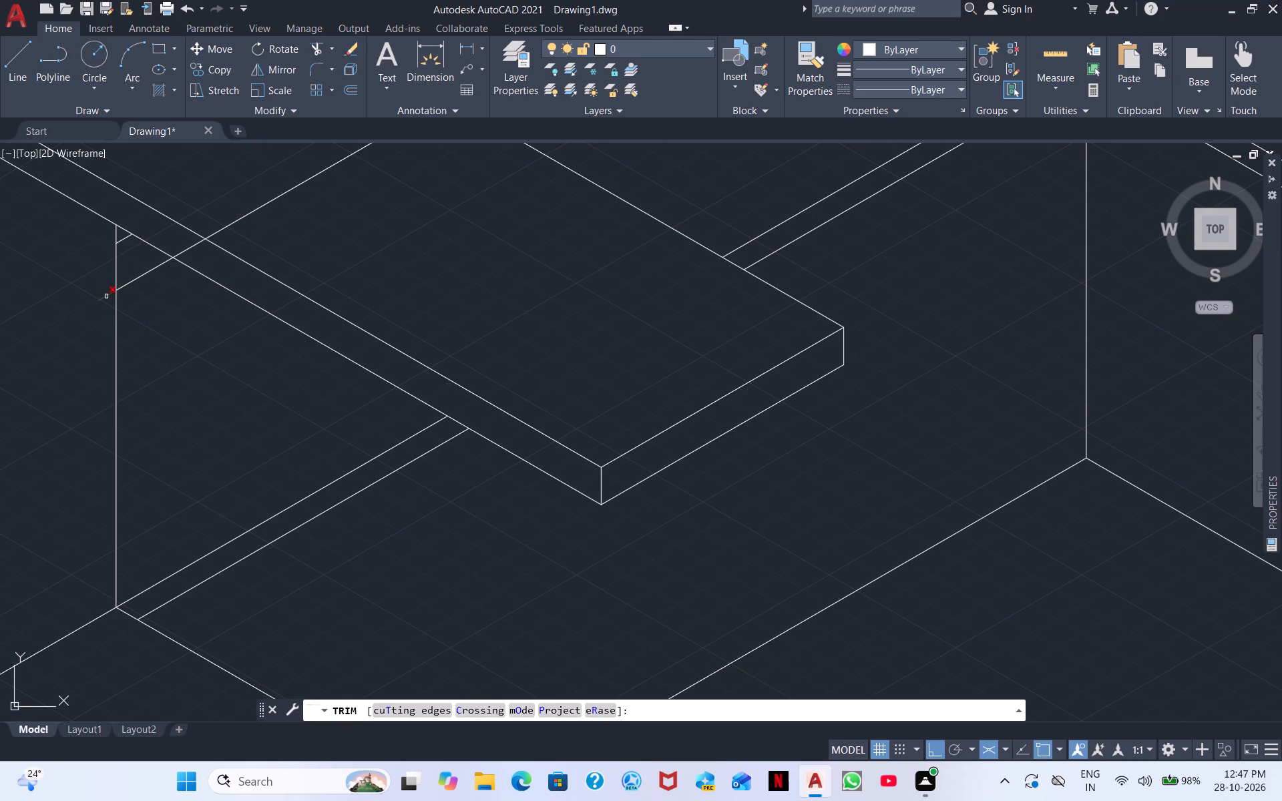
left_click(106, 296)
left_click_drag(132, 273, 152, 304)
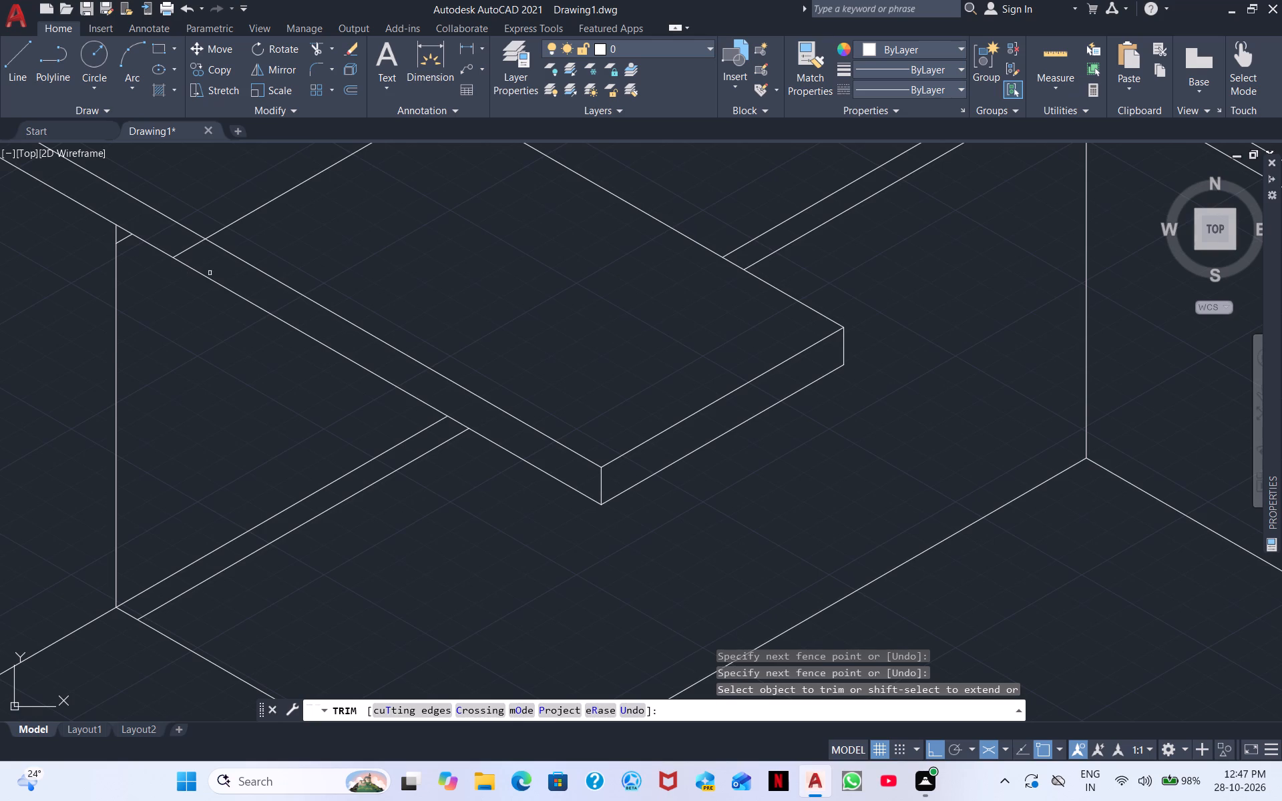
left_click(194, 244, "shift")
left_click_drag(184, 248, 190, 252)
left_click_drag(232, 213, 248, 231)
Trim the wall corner's vertical edge between the short side wall segment and the long back wall line.
scroll(302, 222, "down", 2)
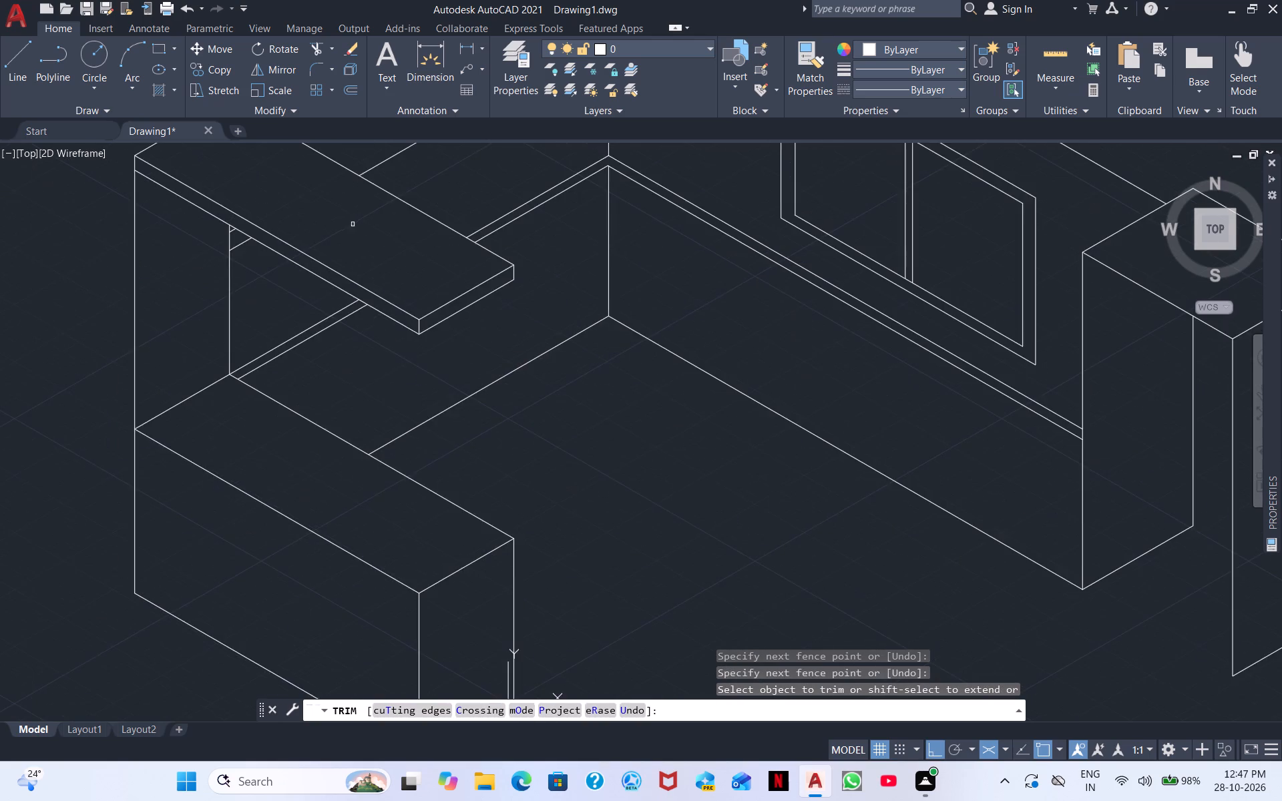
middle_click_drag(353, 224, 128, 312)
scroll(128, 312, "down", 1)
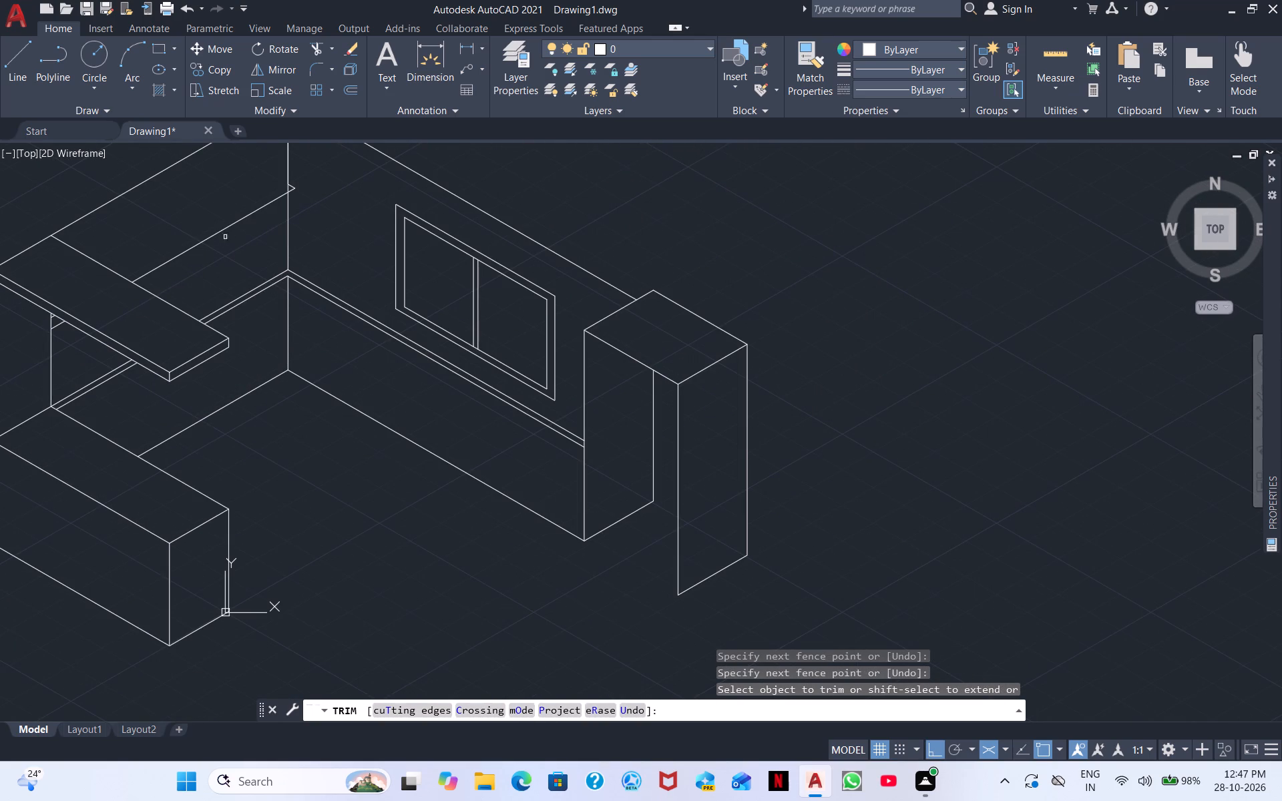
scroll(279, 182, "up", 3)
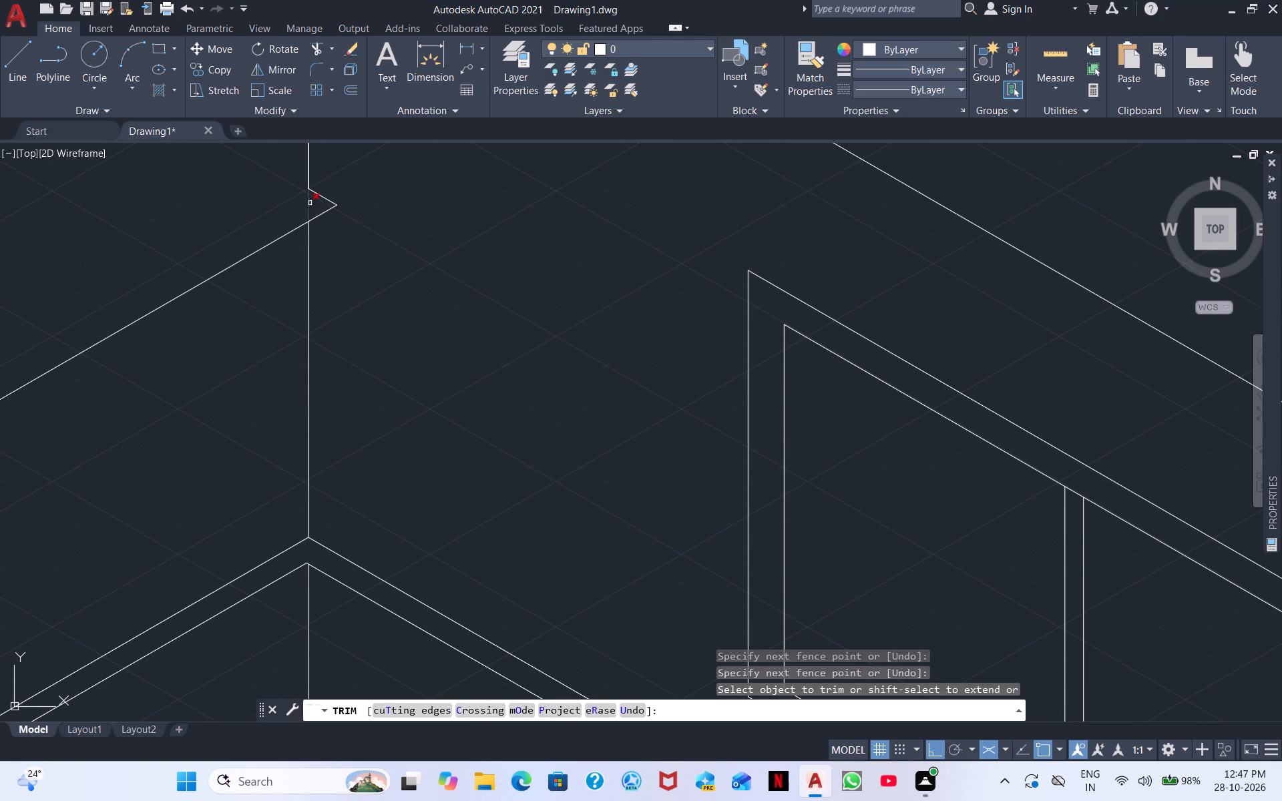
left_click(310, 203)
Draw a second line parallel to the back wall from the short segment's wall-corner end, extending past the back wall's outer vertical edge.
scroll(290, 209, "down", 3)
middle_click_drag(217, 228, 353, 300)
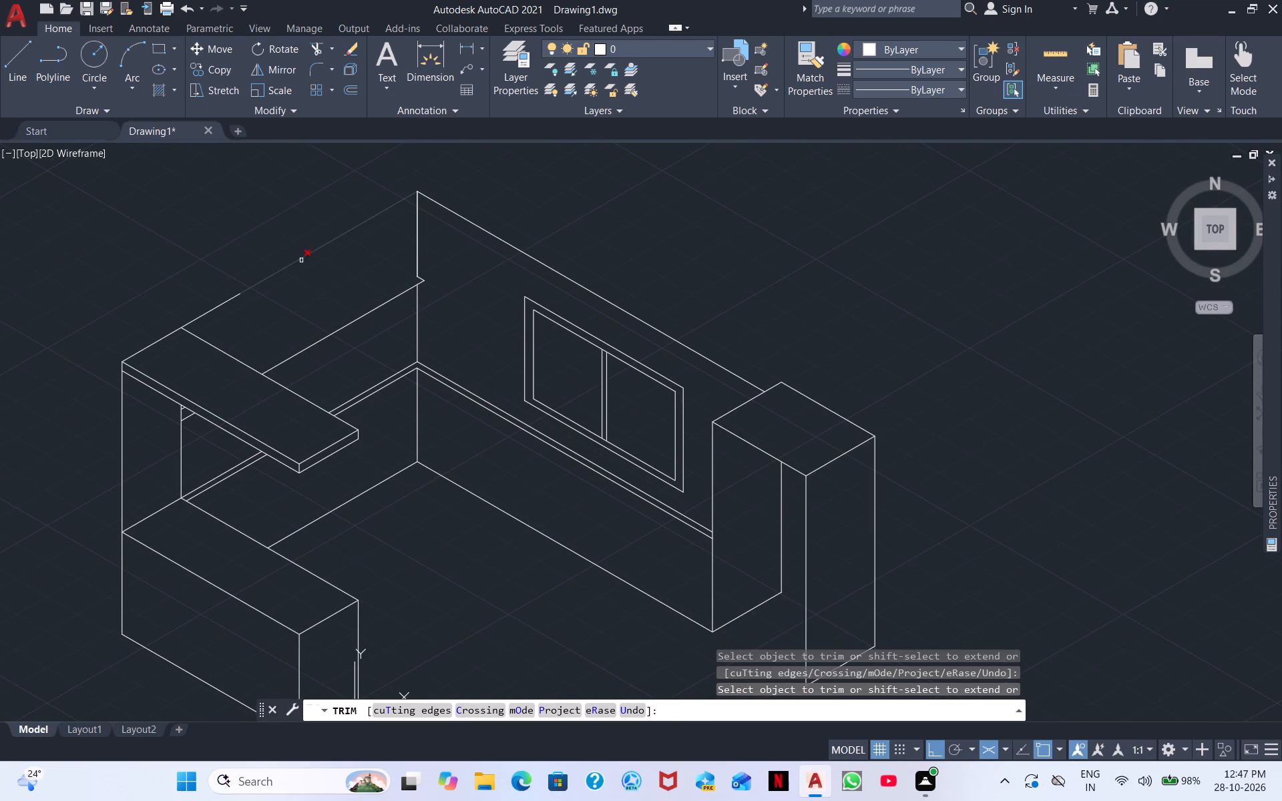
left_click(25, 64)
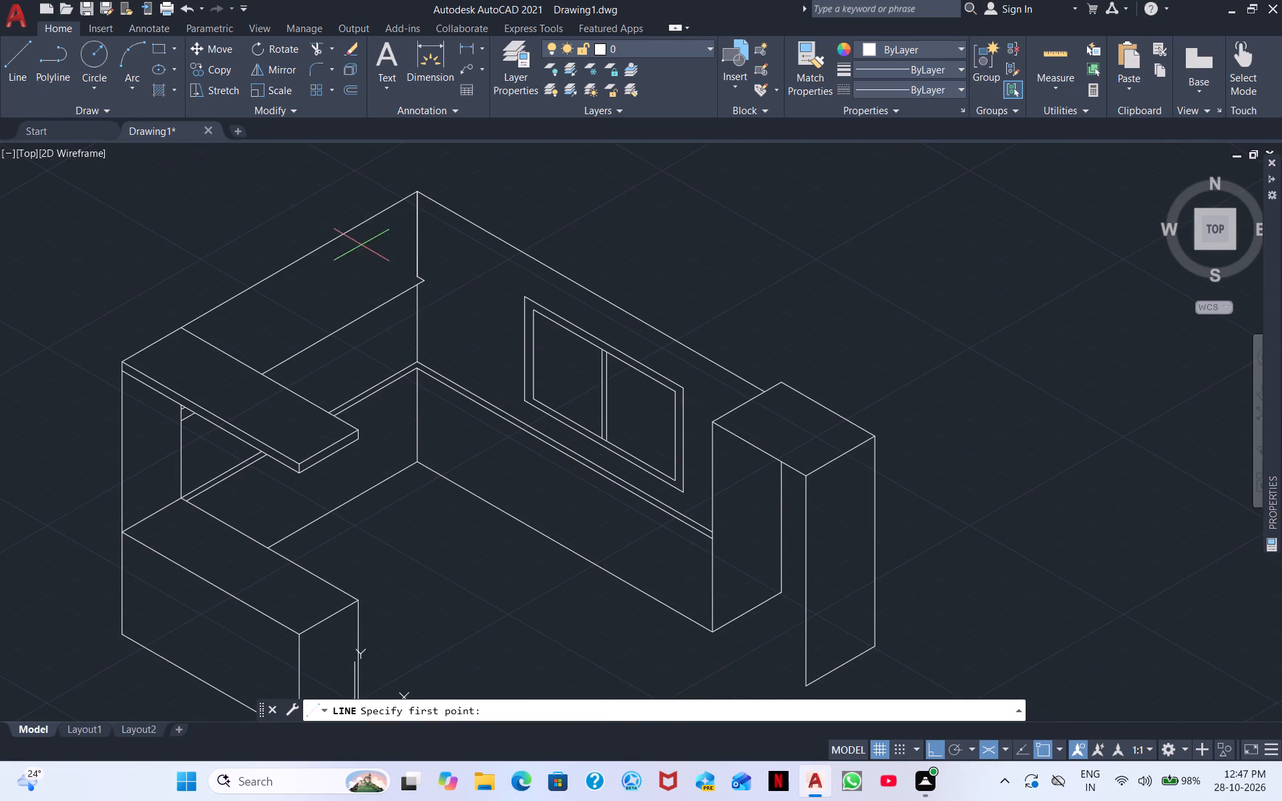
scroll(399, 270, "up", 4)
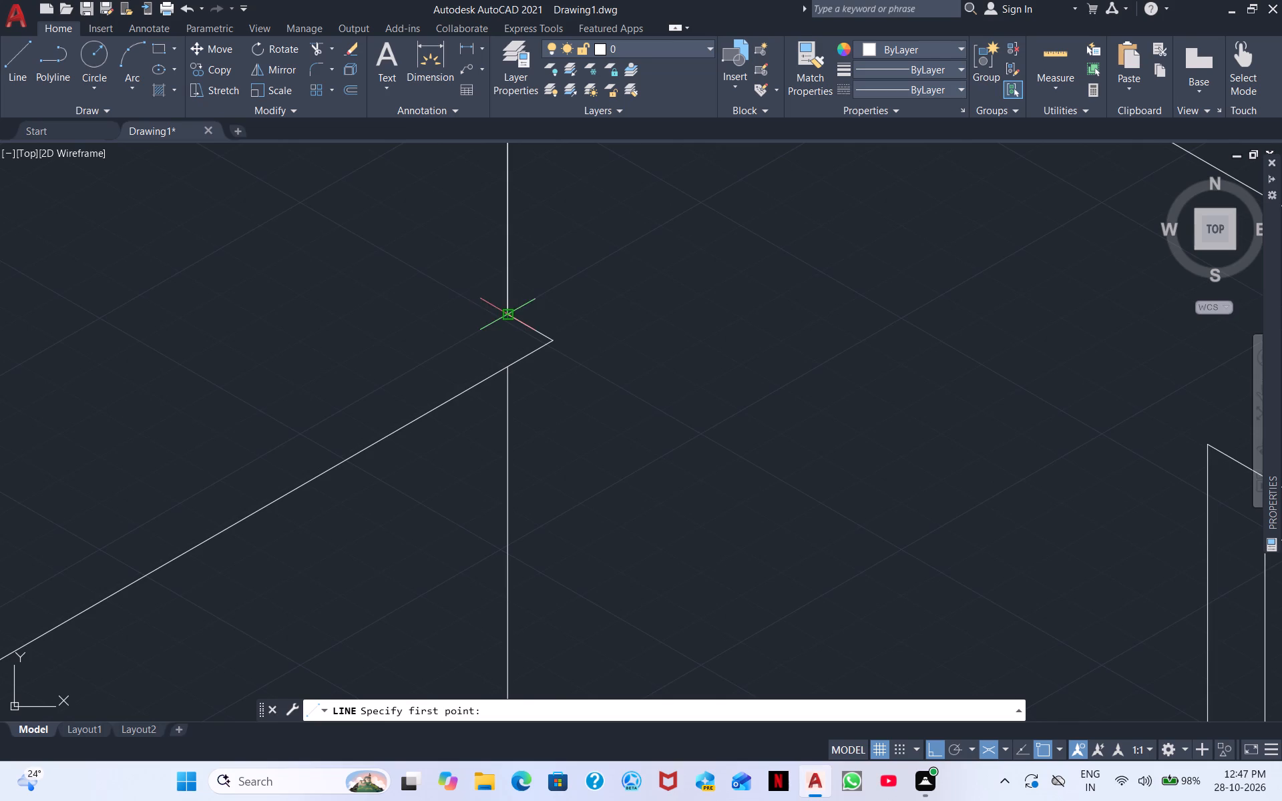
left_click_drag(511, 314, 434, 349)
middle_click_drag(201, 425, 606, 174)
scroll(347, 392, "down", 3)
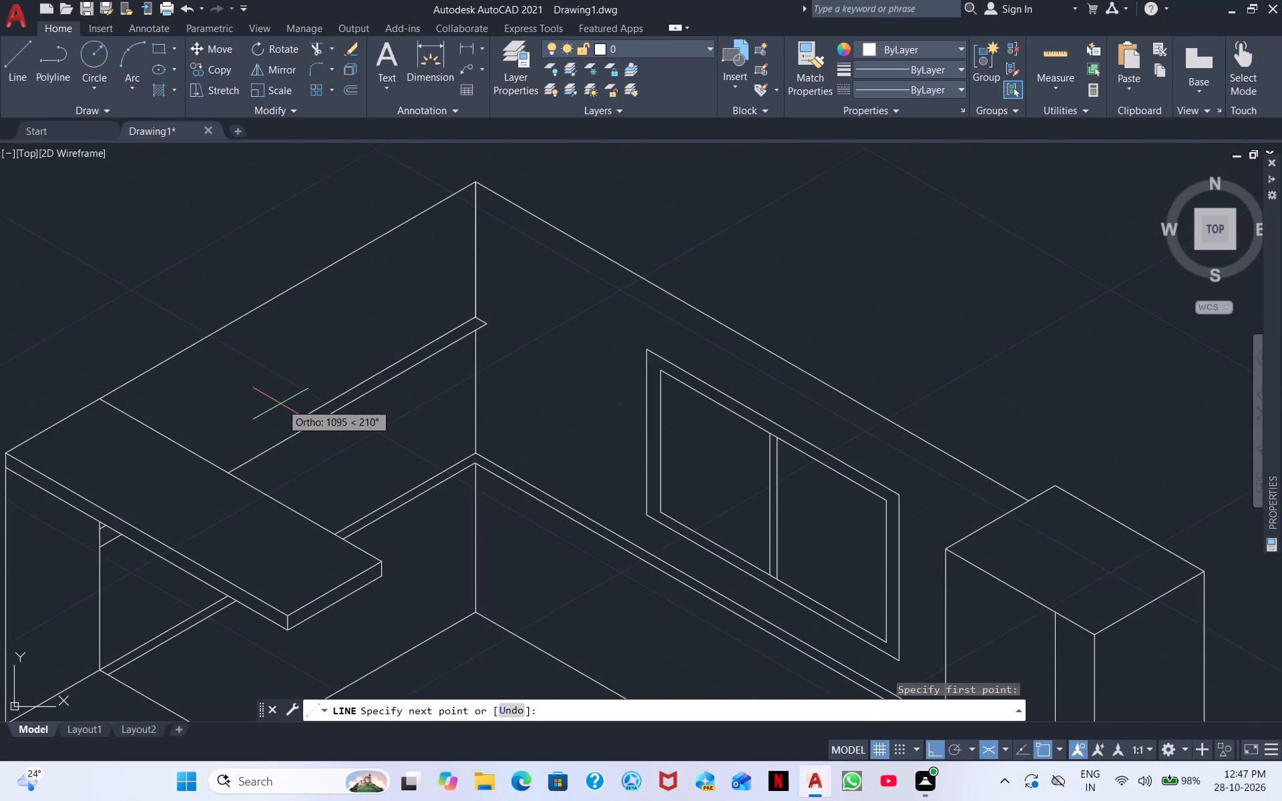
scroll(278, 406, "up", 1)
scroll(262, 428, "down", 2)
scroll(259, 433, "up", 1)
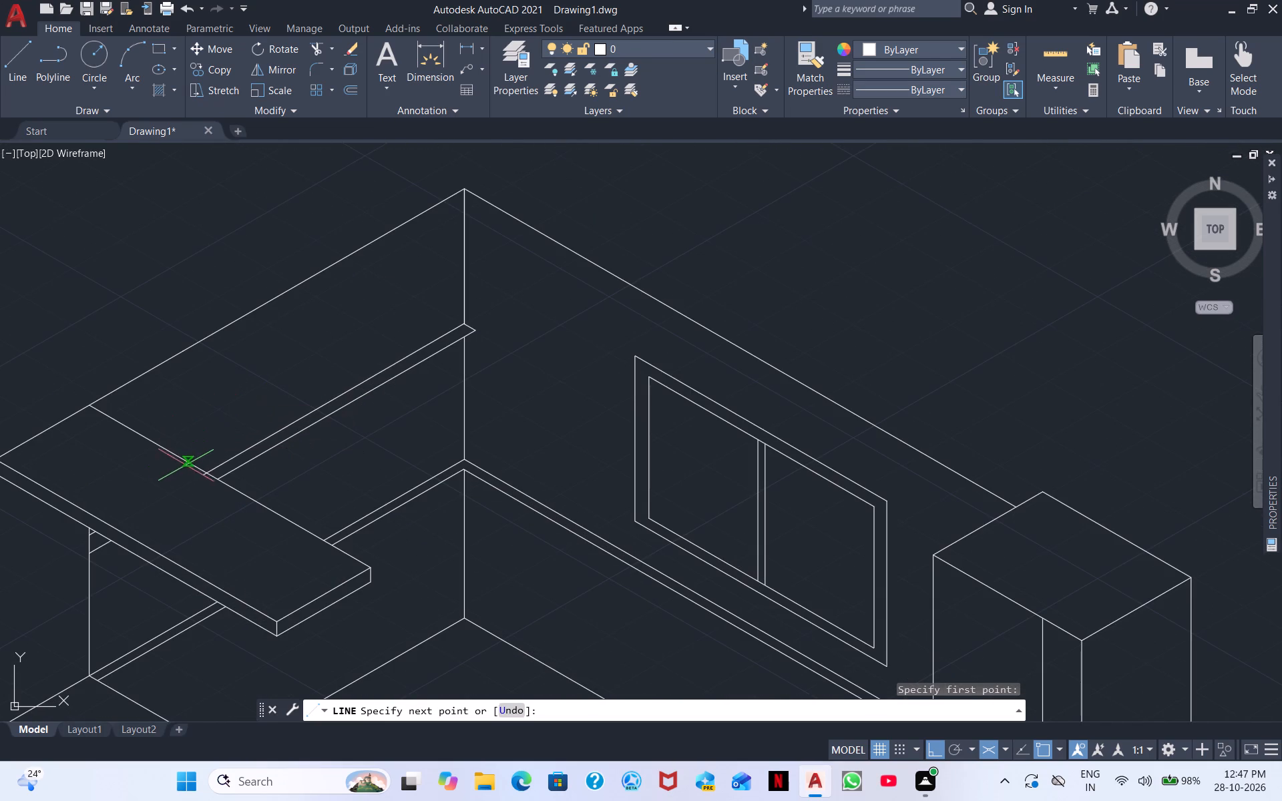
left_click(3, 531)
key("Escape")
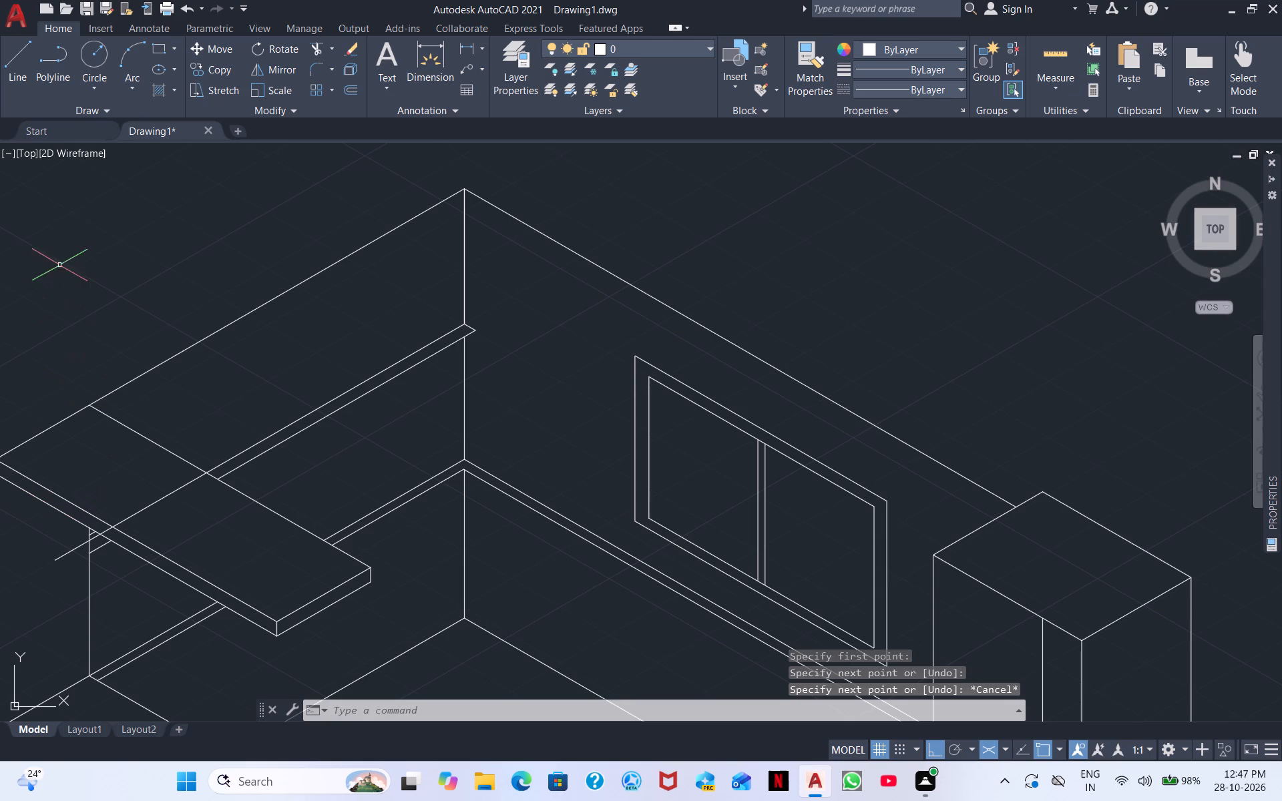
Trim the second parallel line where it runs past the upper top's back edge and end the trimming.
left_click(315, 47)
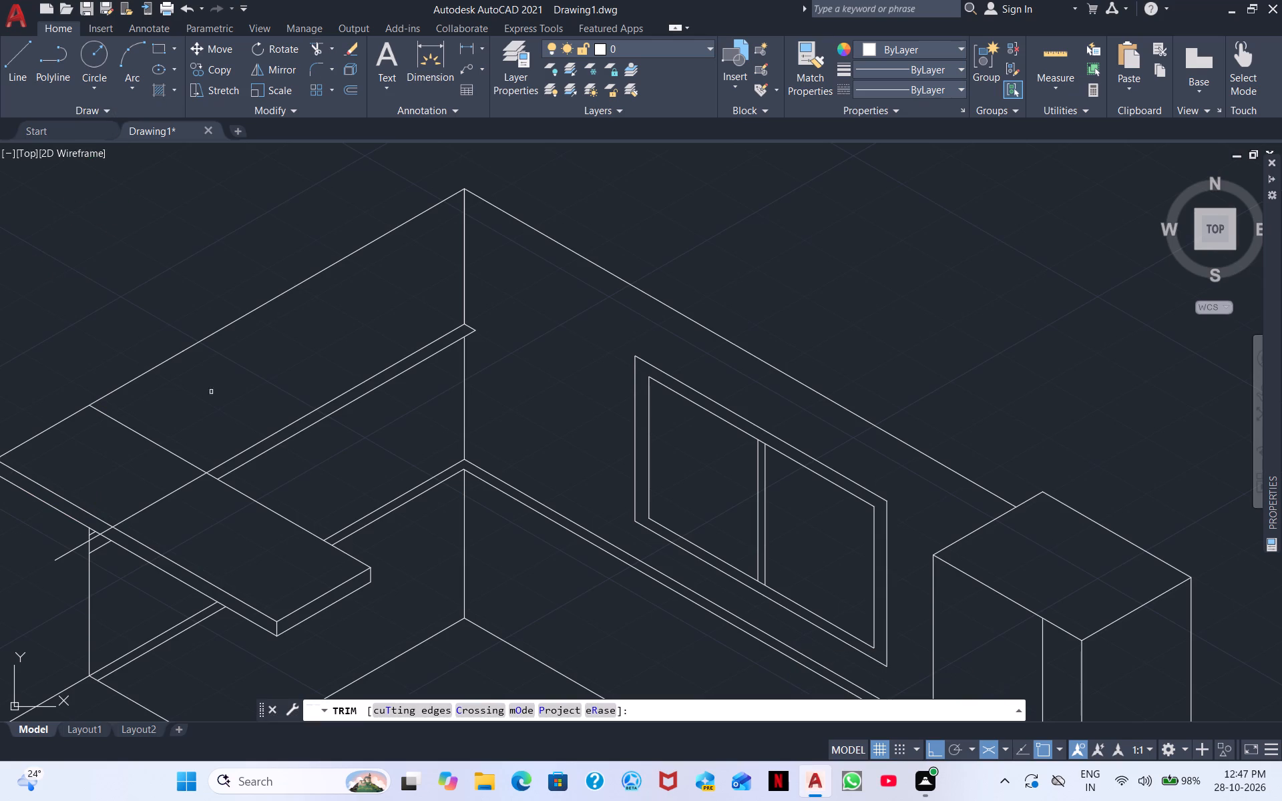
scroll(181, 319, "up", 2)
middle_click_drag(129, 553, 197, 262)
scroll(197, 262, "up", 1)
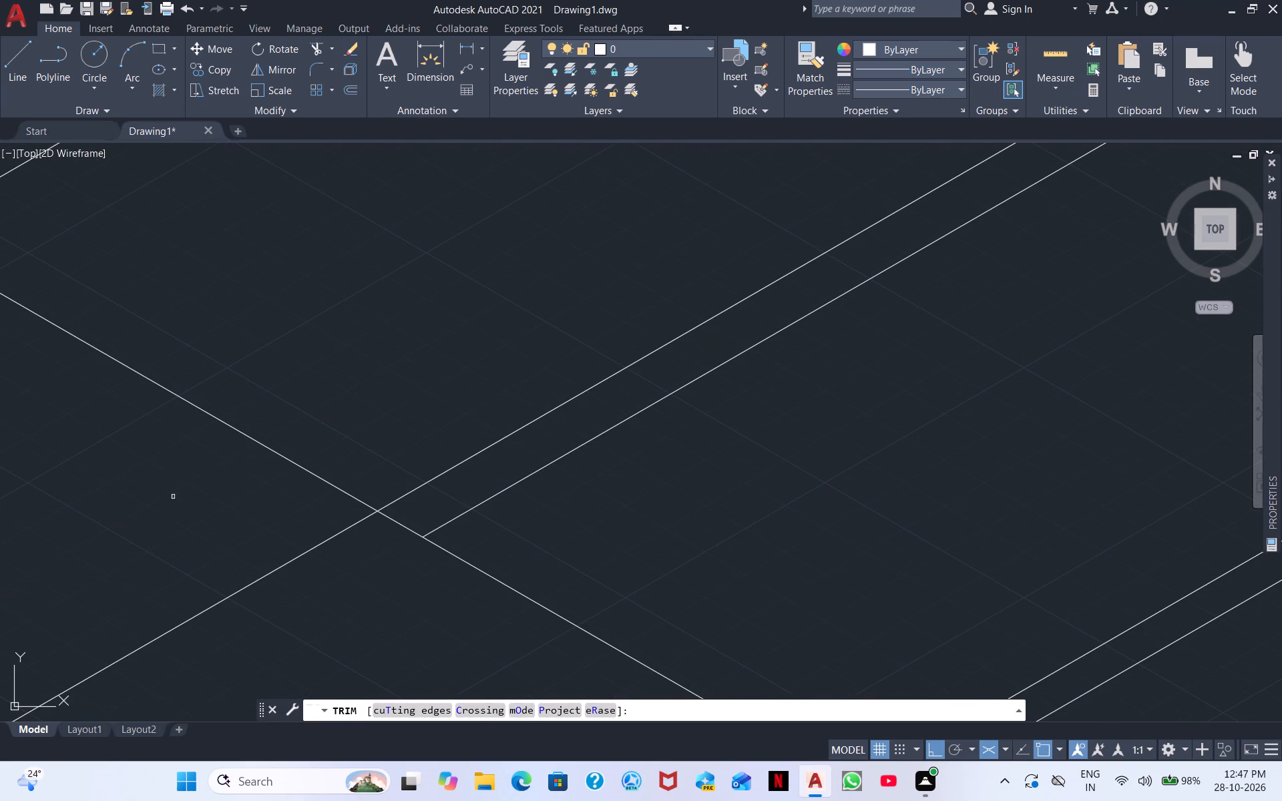
left_click_drag(146, 553, 220, 641)
middle_click_drag(224, 560, 354, 274)
scroll(440, 156, "down", 2)
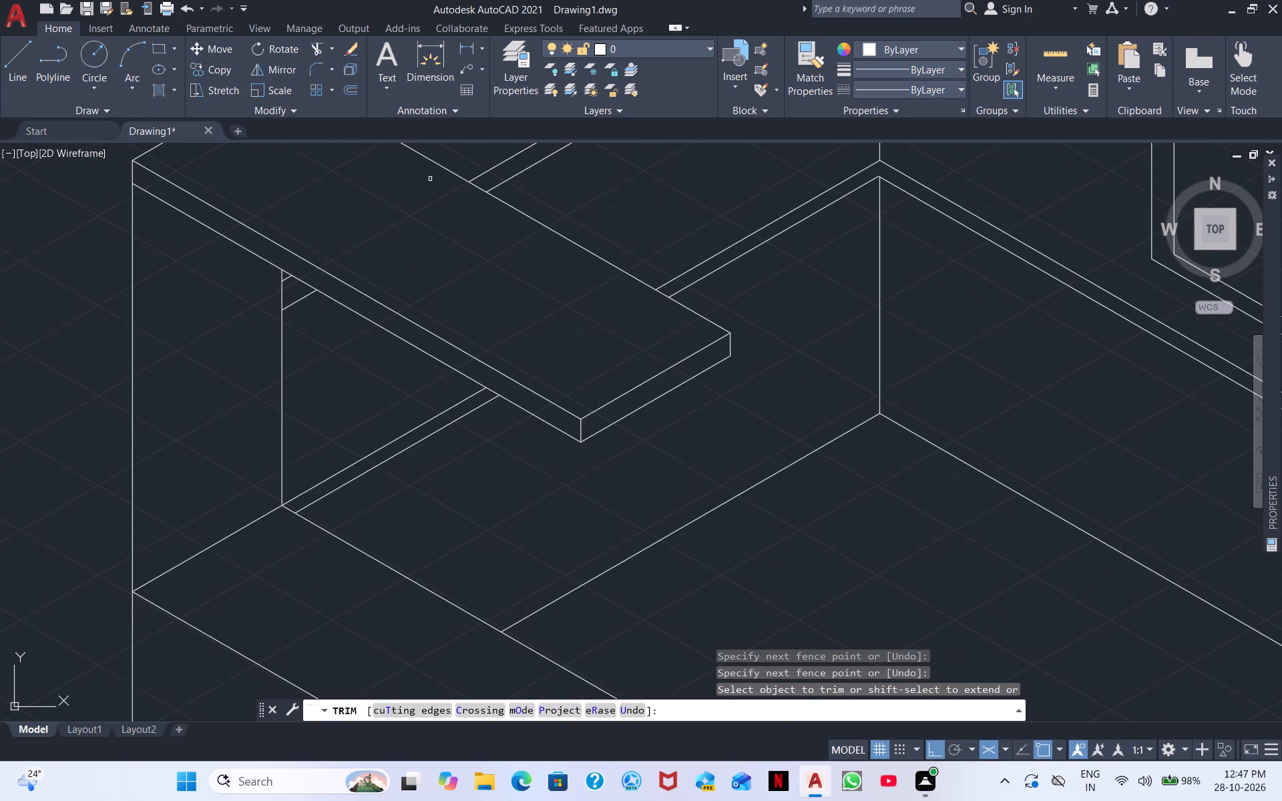
middle_click_drag(384, 226, 204, 328)
scroll(341, 237, "down", 1)
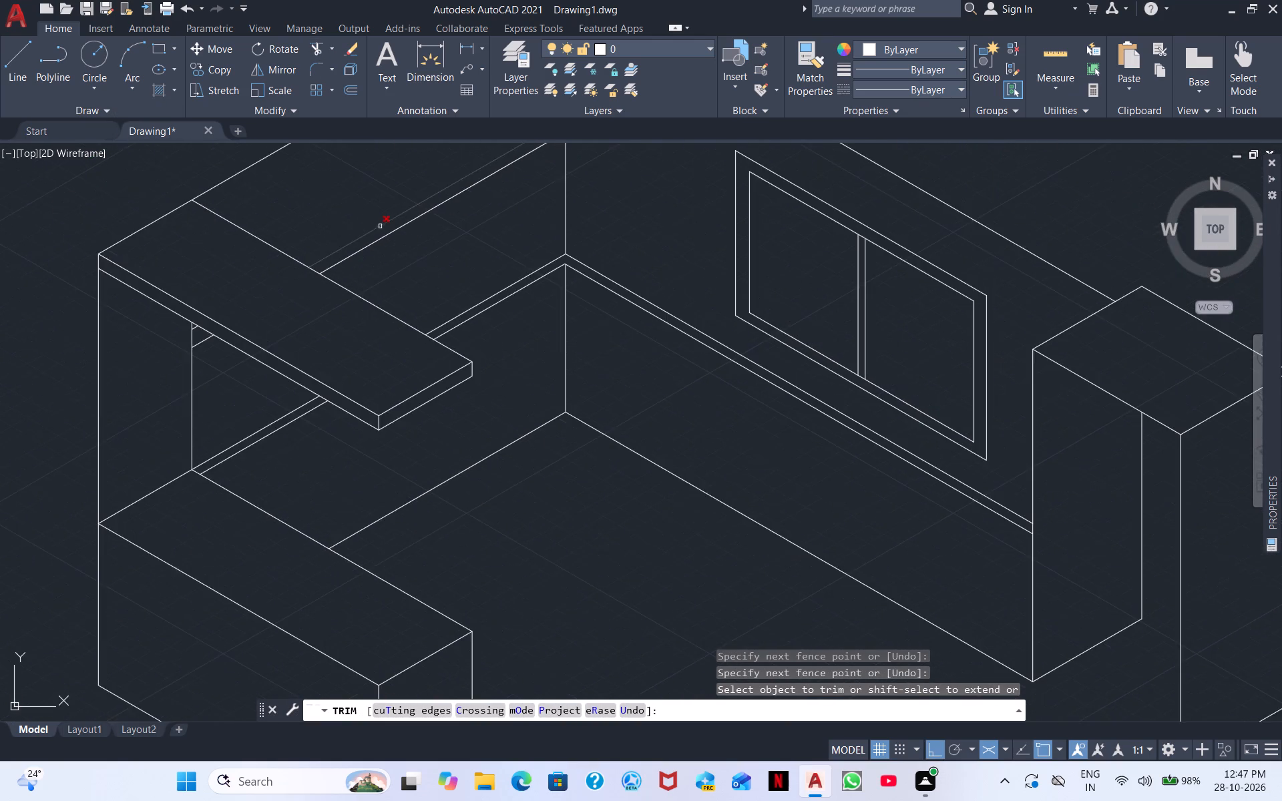
middle_click_drag(364, 238, 142, 389)
right_click(217, 306)
left_click(293, 313)
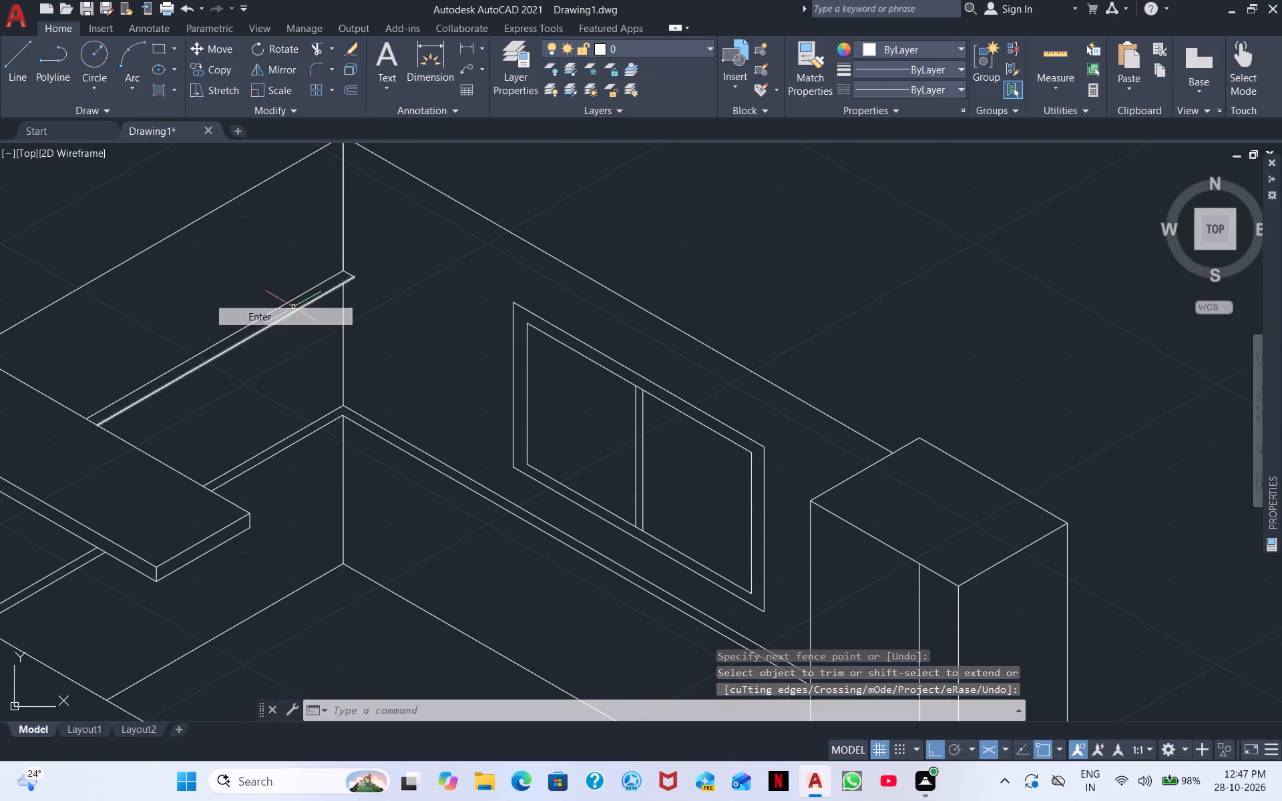
Draw a vertical line about 960 long near the wall corner, from the new upper parallel line past the back wall's top edge.
right_click(260, 259)
left_click(331, 287)
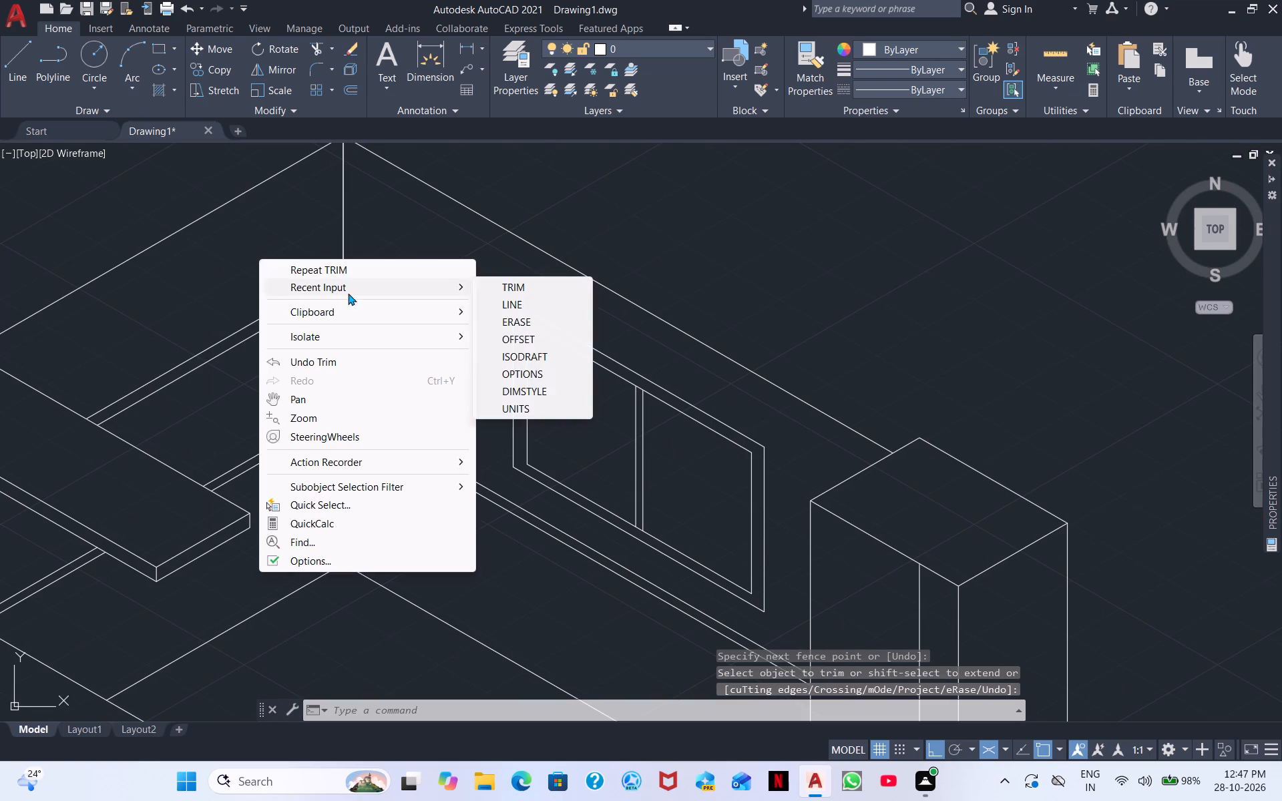
left_click(533, 309)
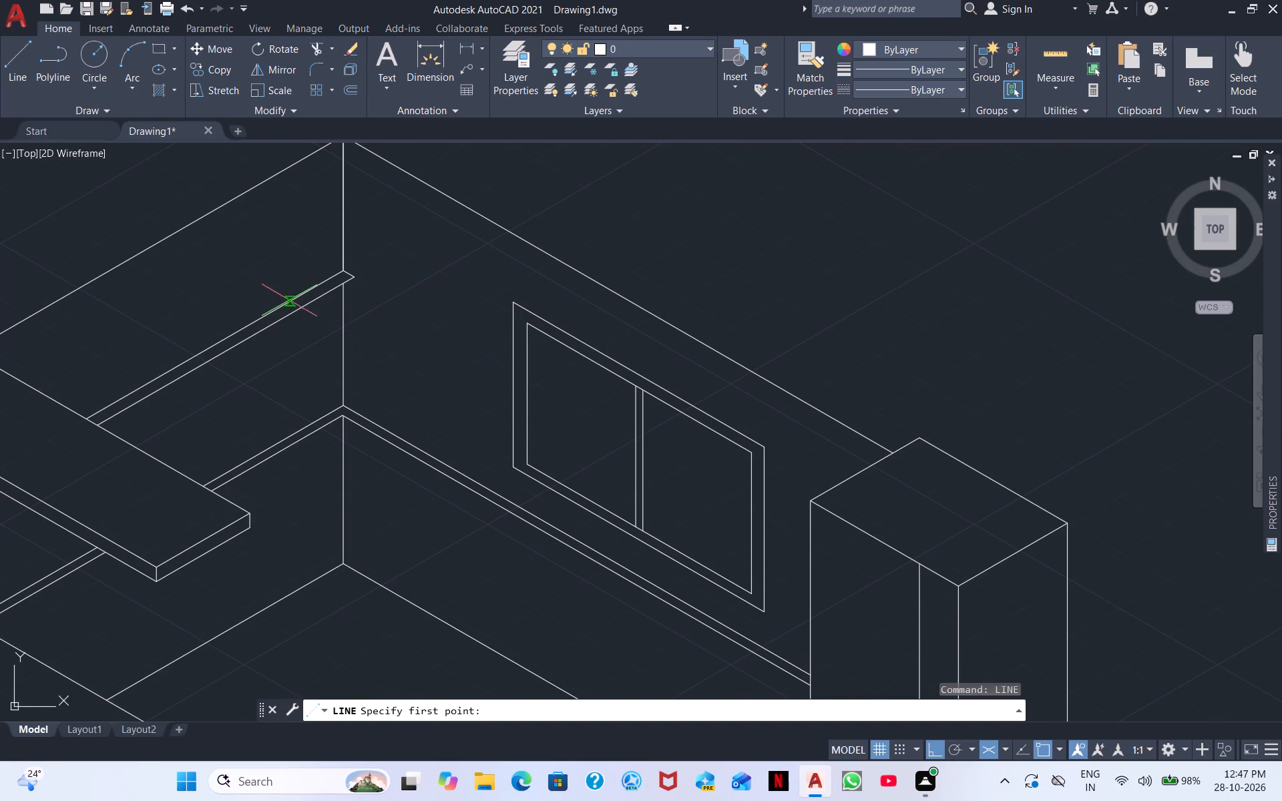
left_click(285, 305)
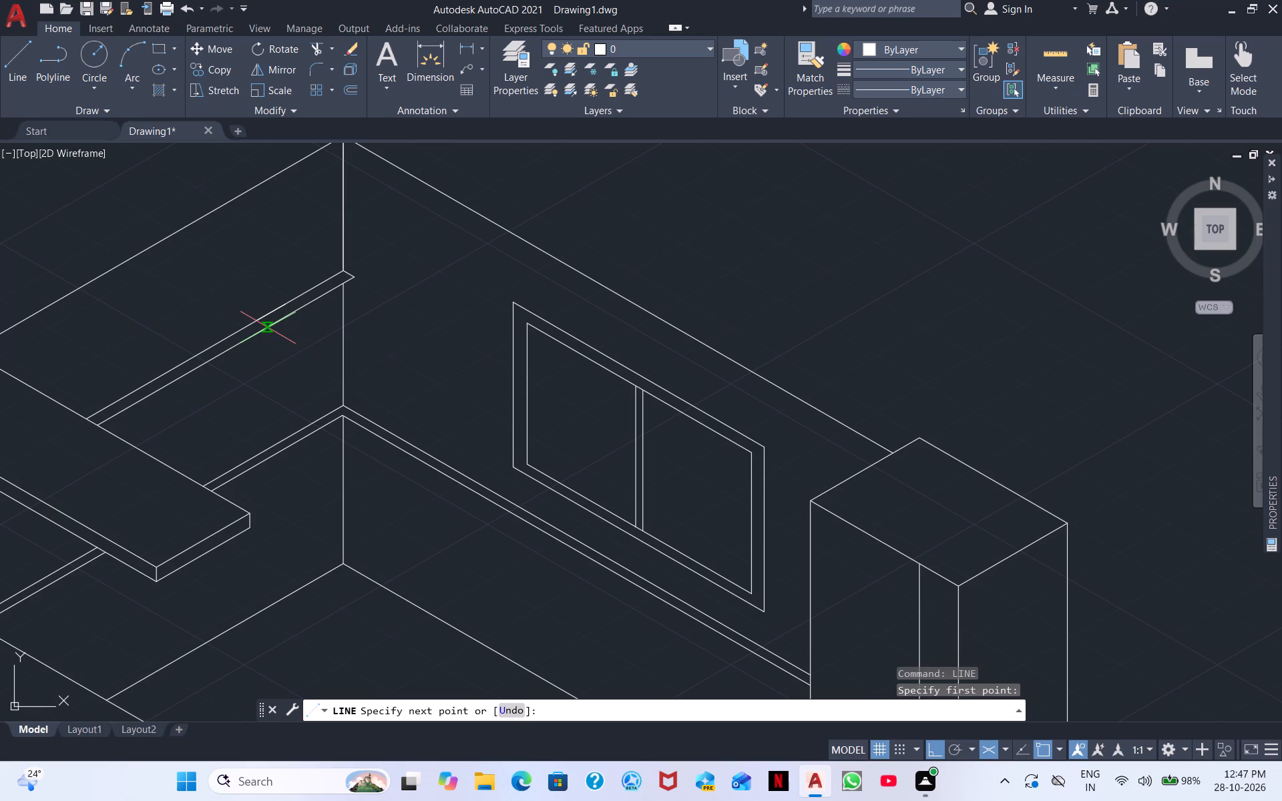
key("F5")
middle_click_drag(254, 182, 288, 276)
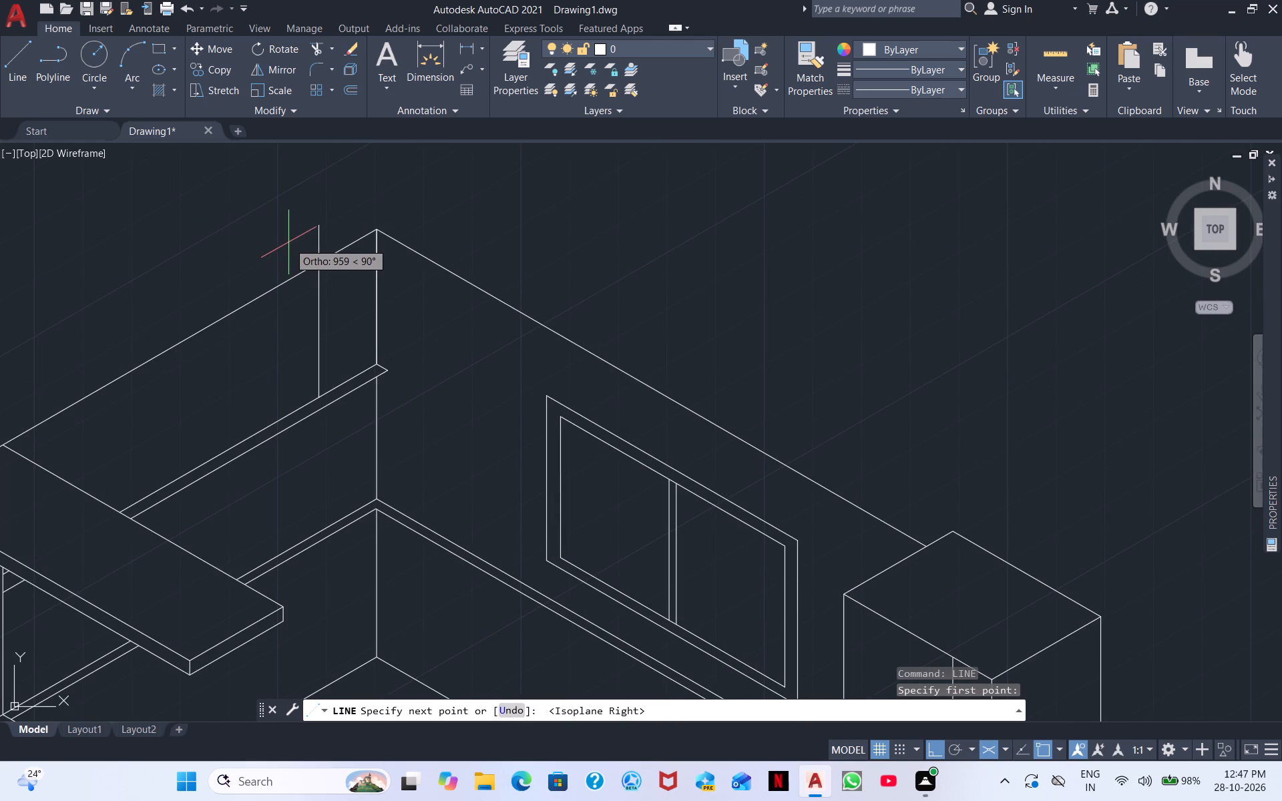
left_click(288, 241)
key("Escape")
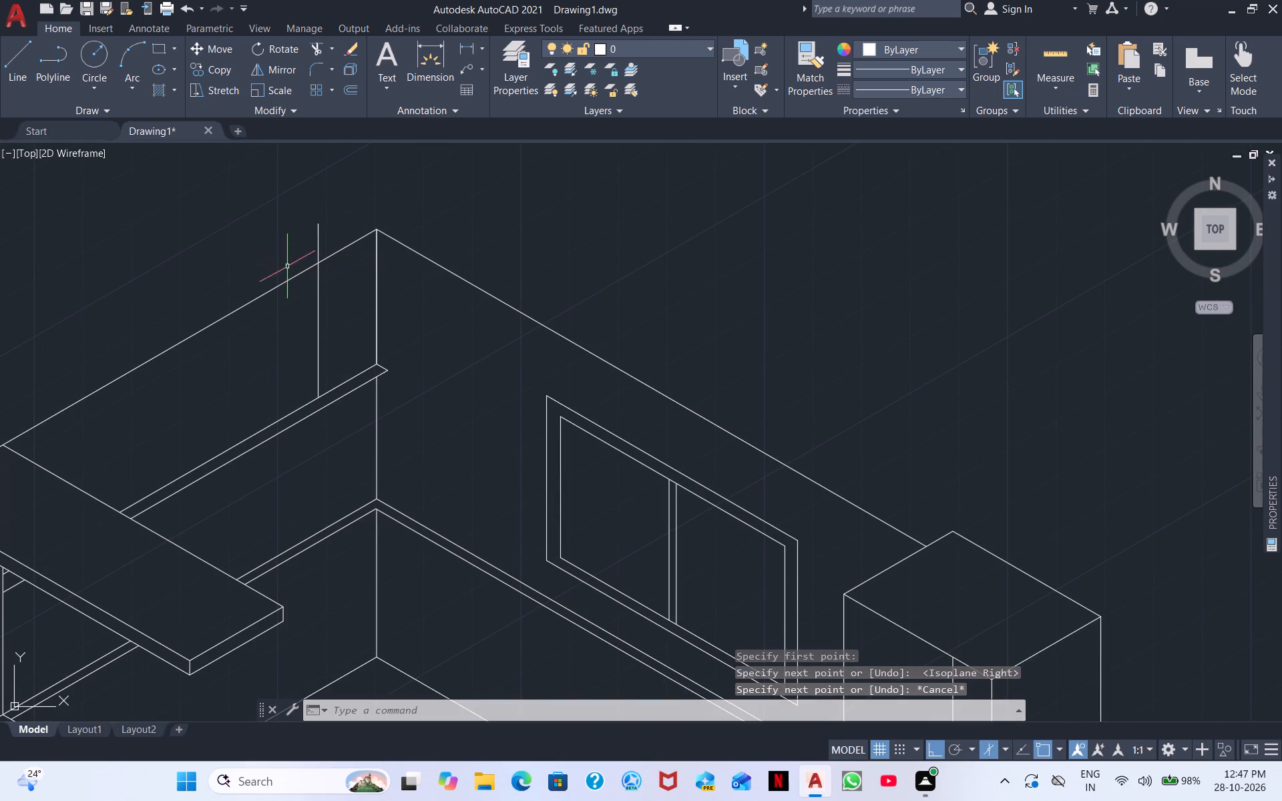
Draw a second vertical line, farther from the wall corner, from the same parallel line past the back wall's top edge.
middle_click_drag(279, 399, 436, 290)
right_click(391, 319)
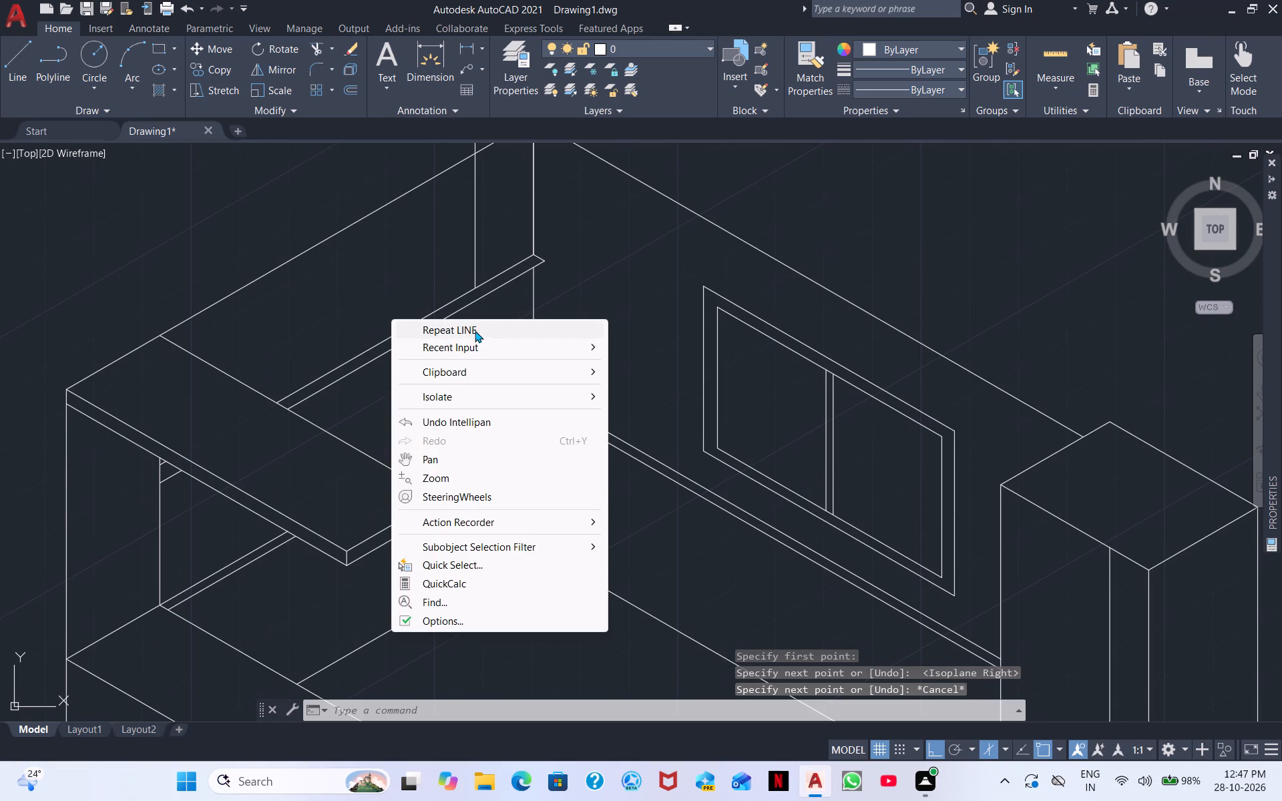
left_click(474, 328)
left_click(400, 326)
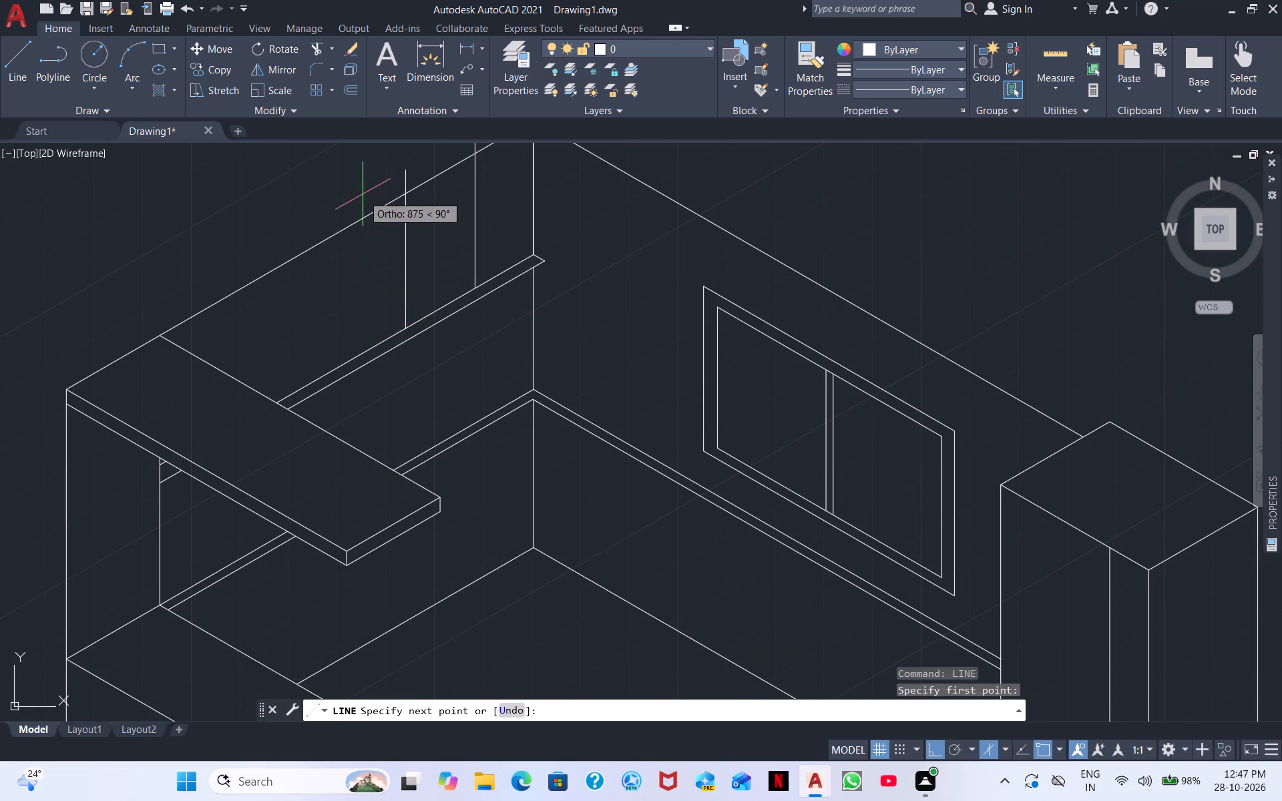
left_click(367, 174)
key("Escape")
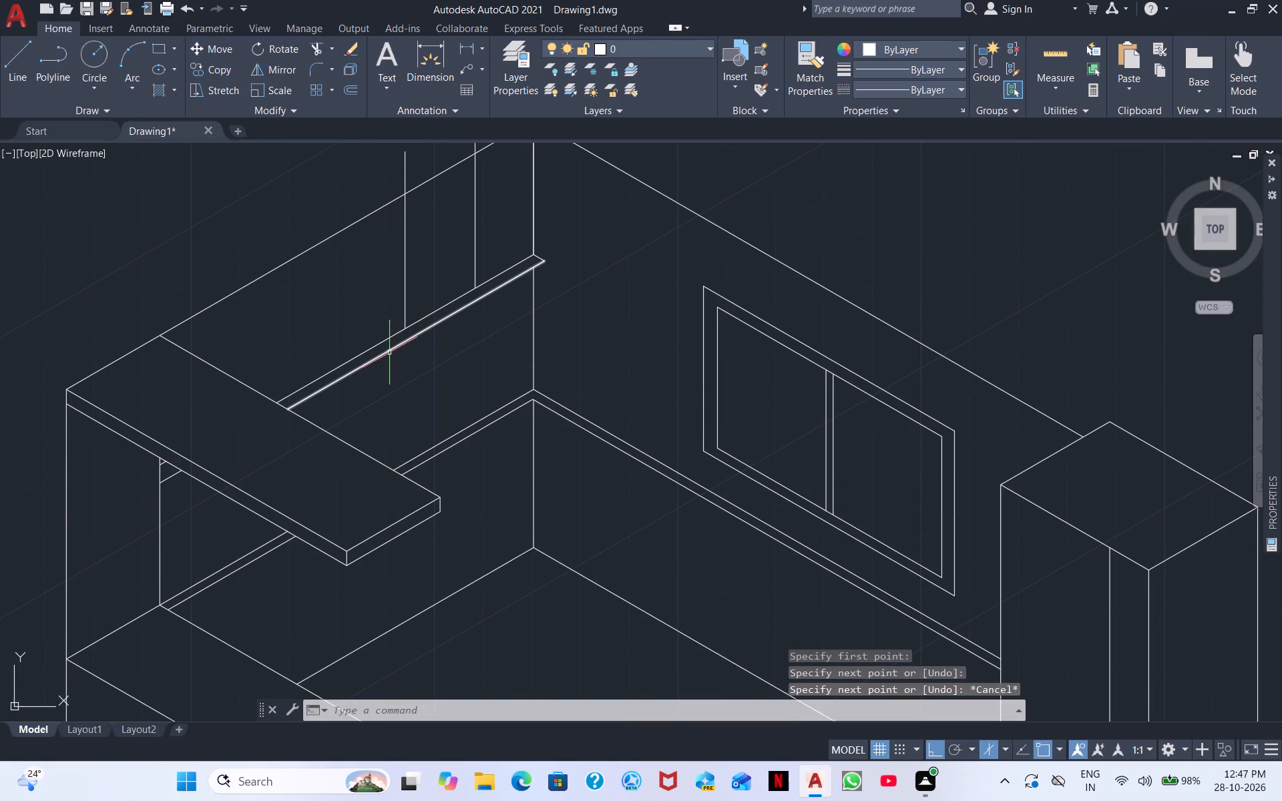
Draw a third vertical line about 1064 long, farther from the wall corner, from the upper parallel line past the back wall's top edge.
right_click(389, 352)
left_click(448, 362)
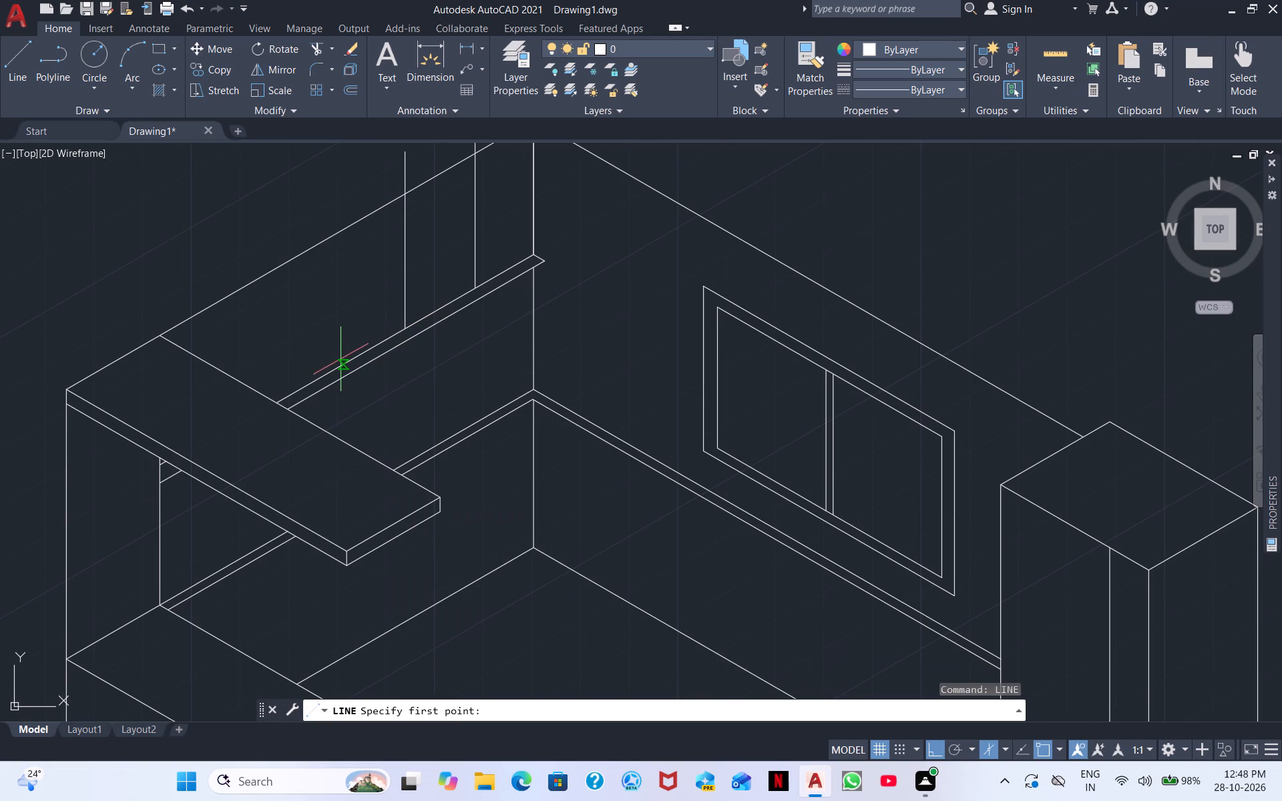
left_click(347, 357)
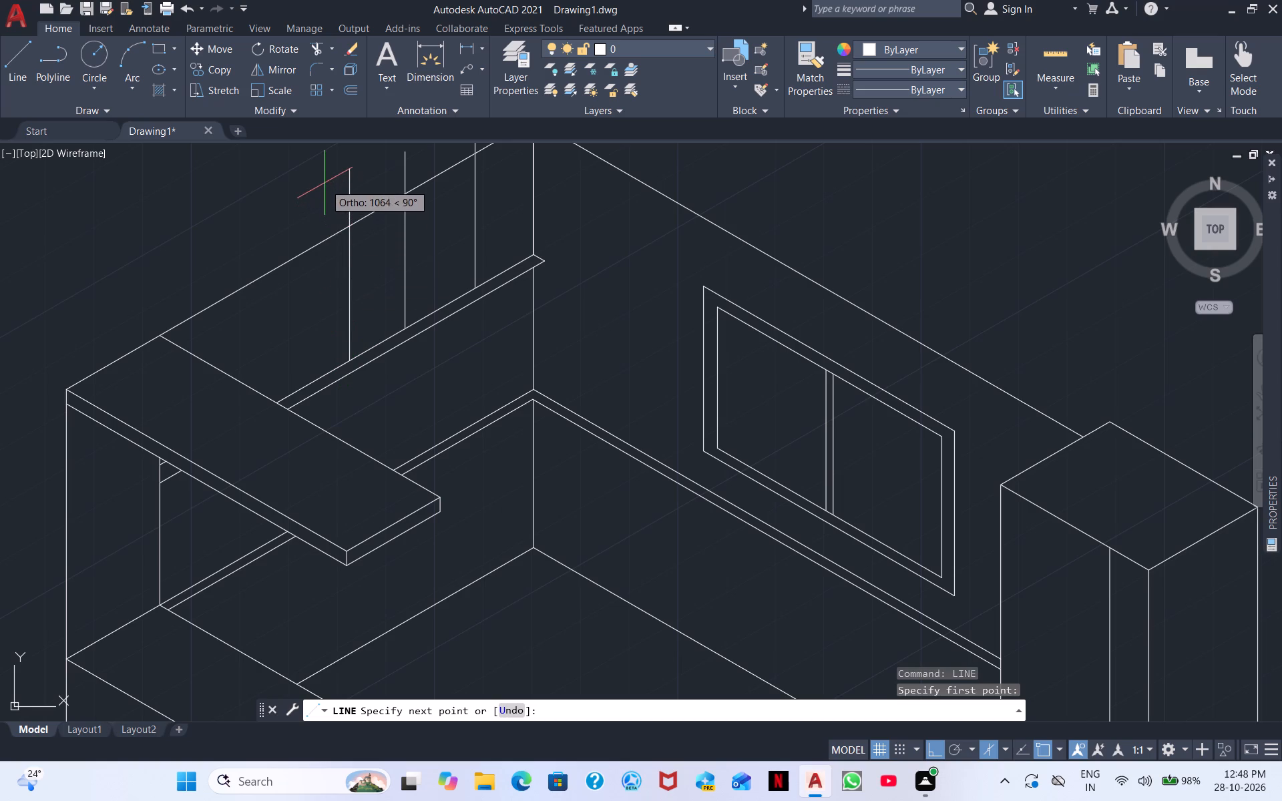
left_click(325, 183)
key("Escape")
Move the third vertical line slightly along the upper parallel line, away from the wall corner.
left_click(365, 316)
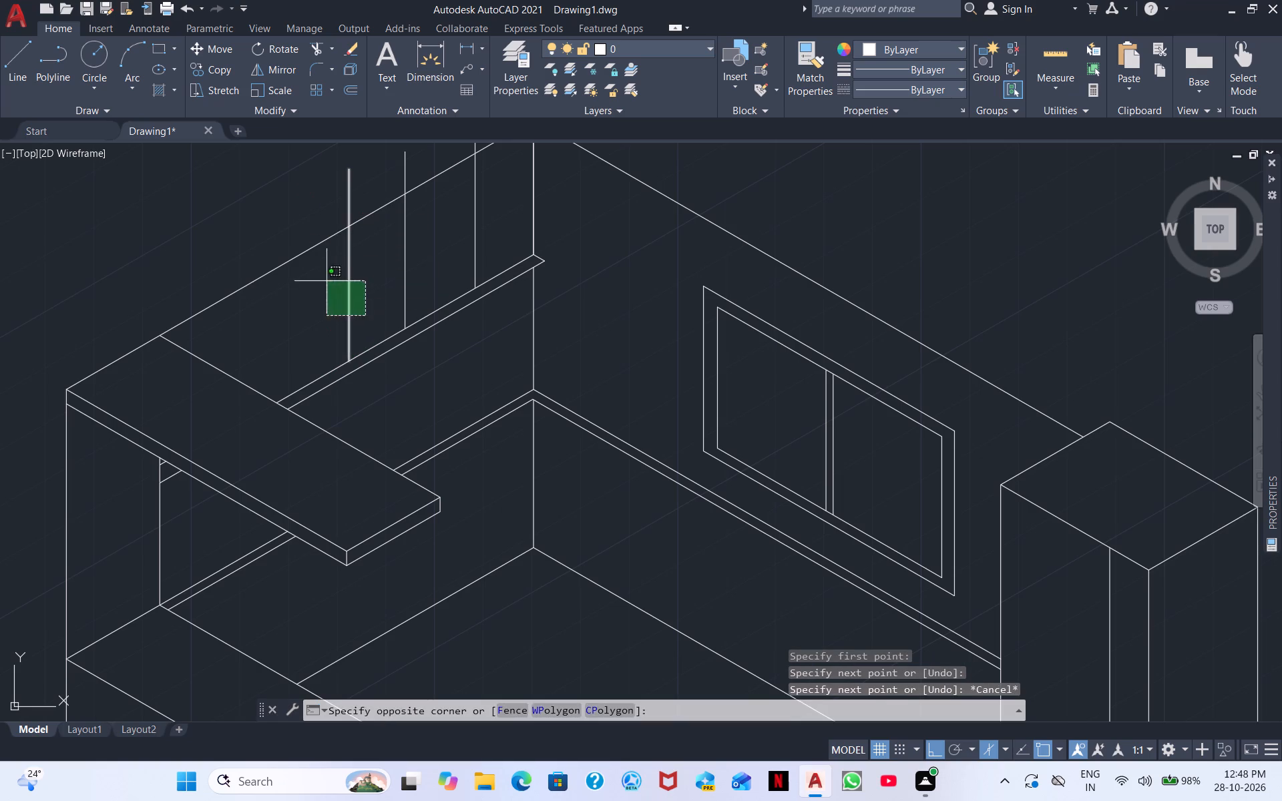
left_click(327, 281)
right_click(374, 276)
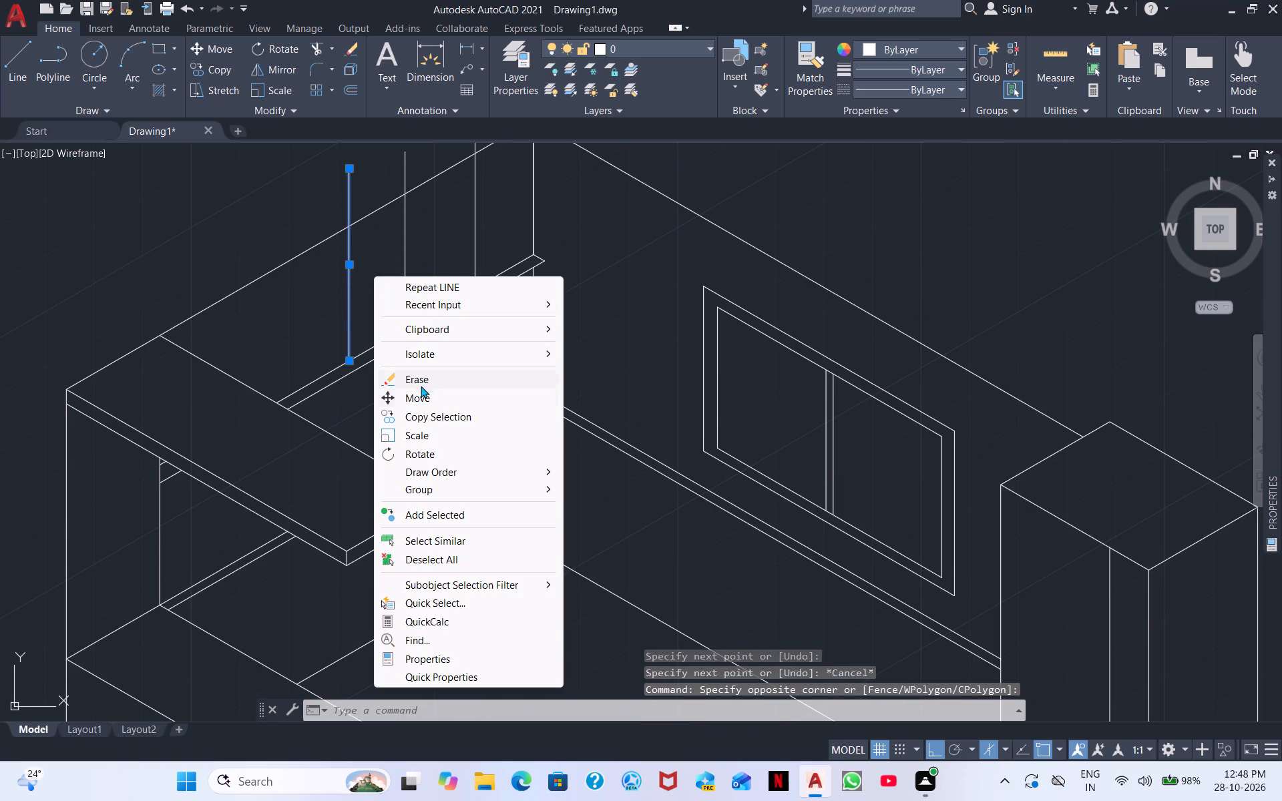
left_click(421, 396)
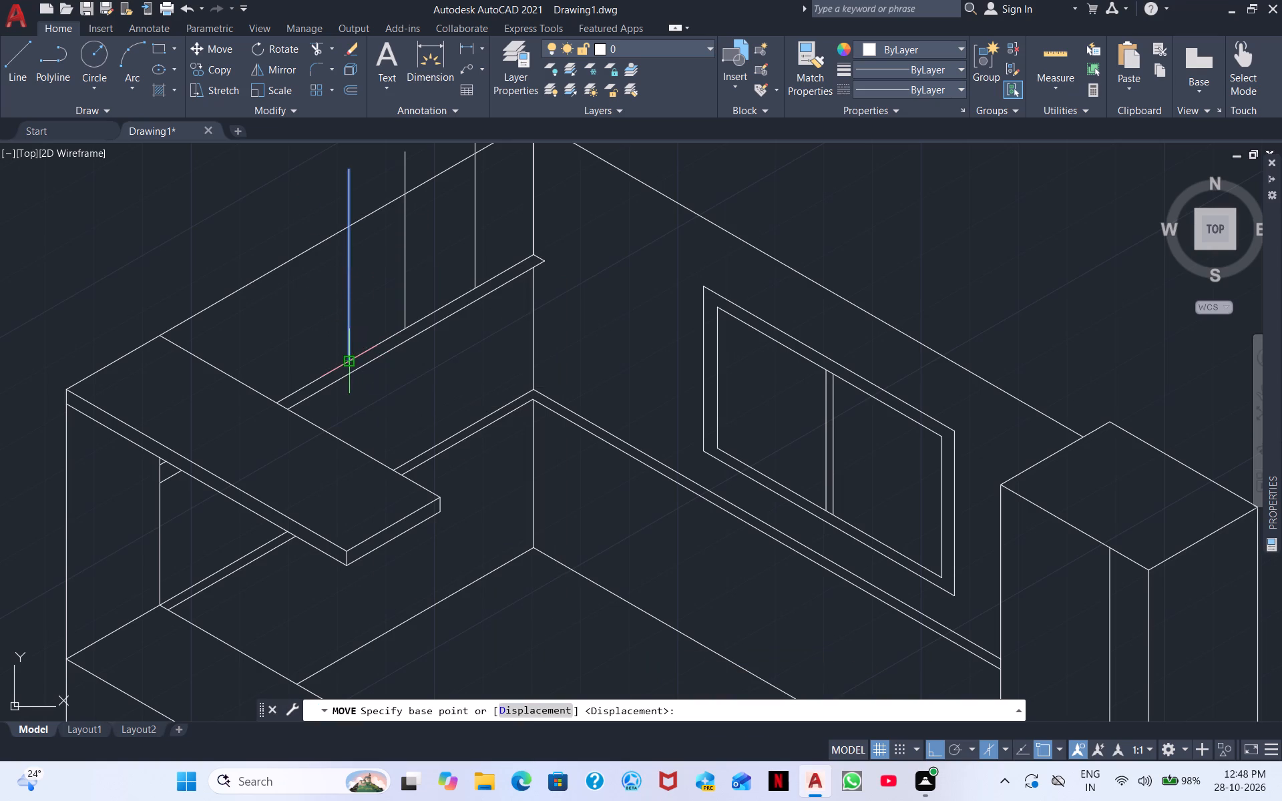
left_click(344, 362)
left_click(335, 370)
Move all three vertical lines together about 126 at 210° along the upper parallel line, away from the wall corner.
scroll(373, 287, "down", 1)
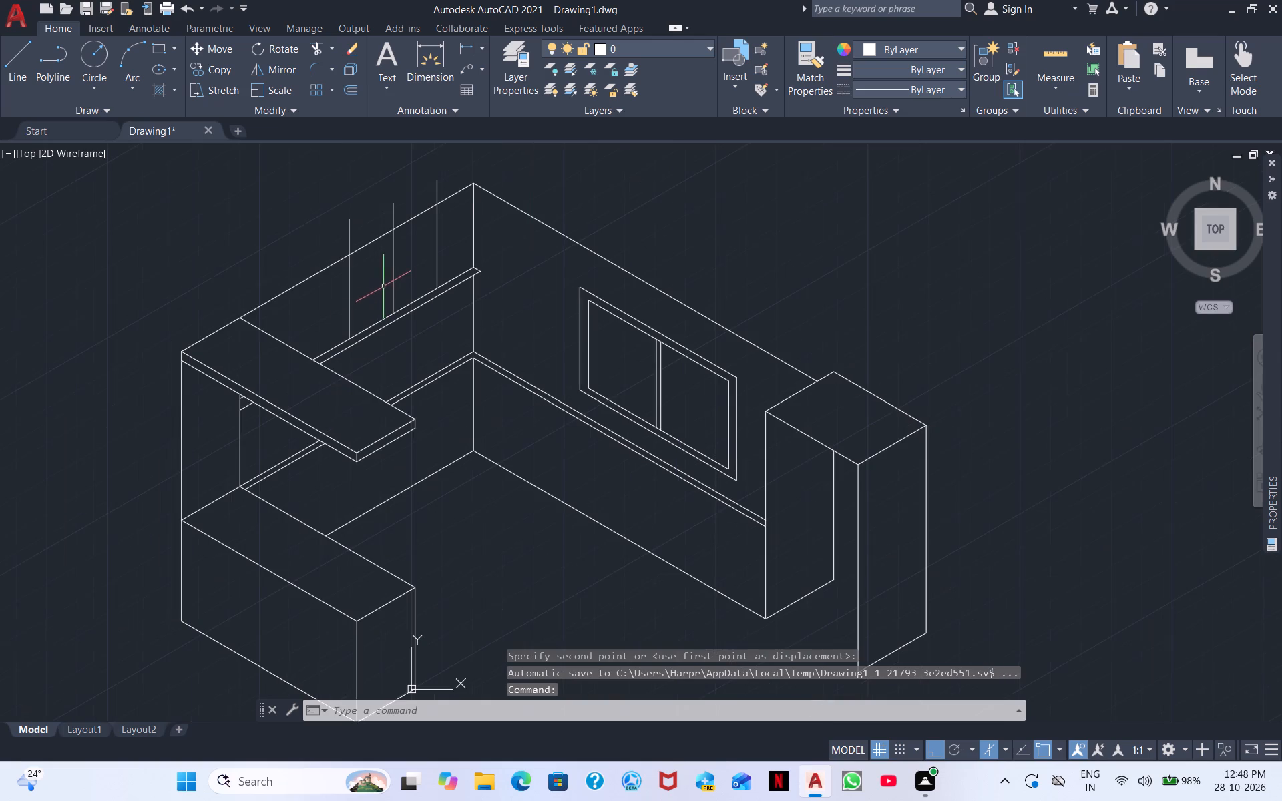
left_click(451, 261)
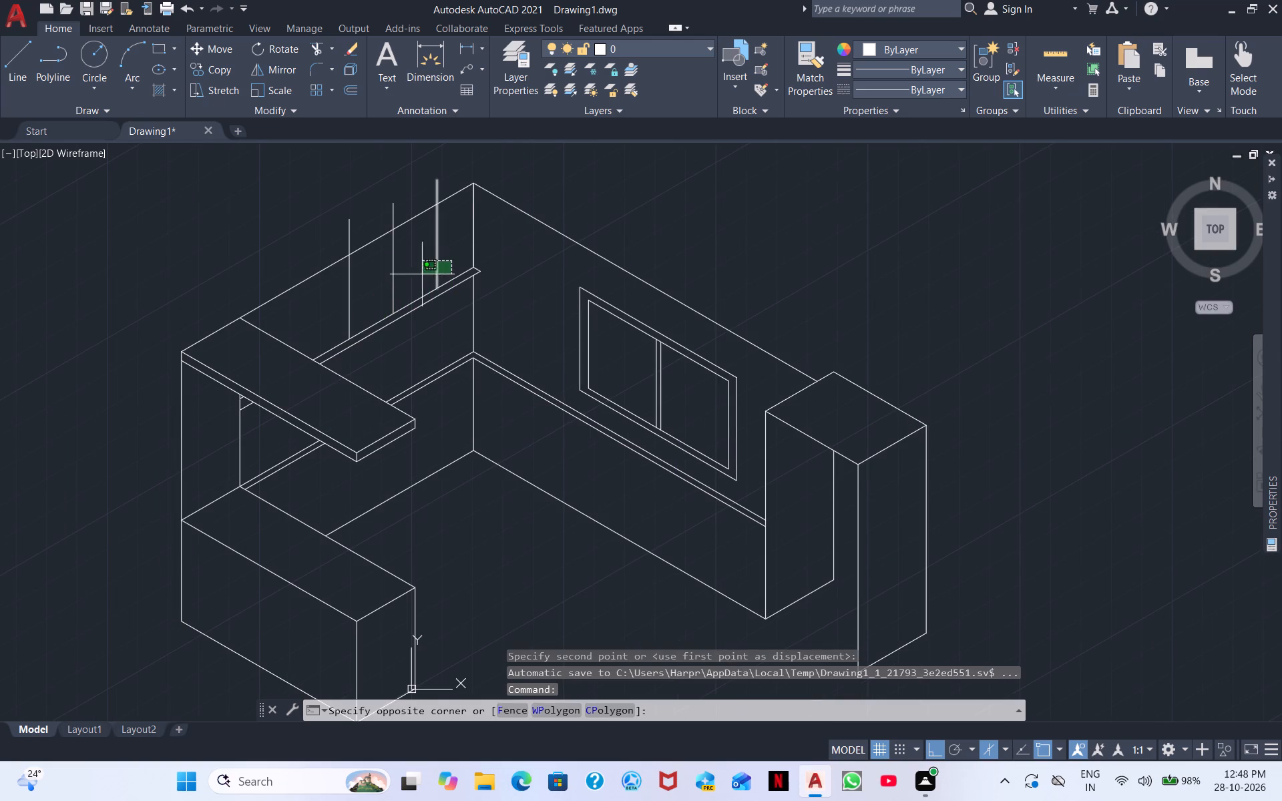
left_click(393, 267)
left_click(365, 294)
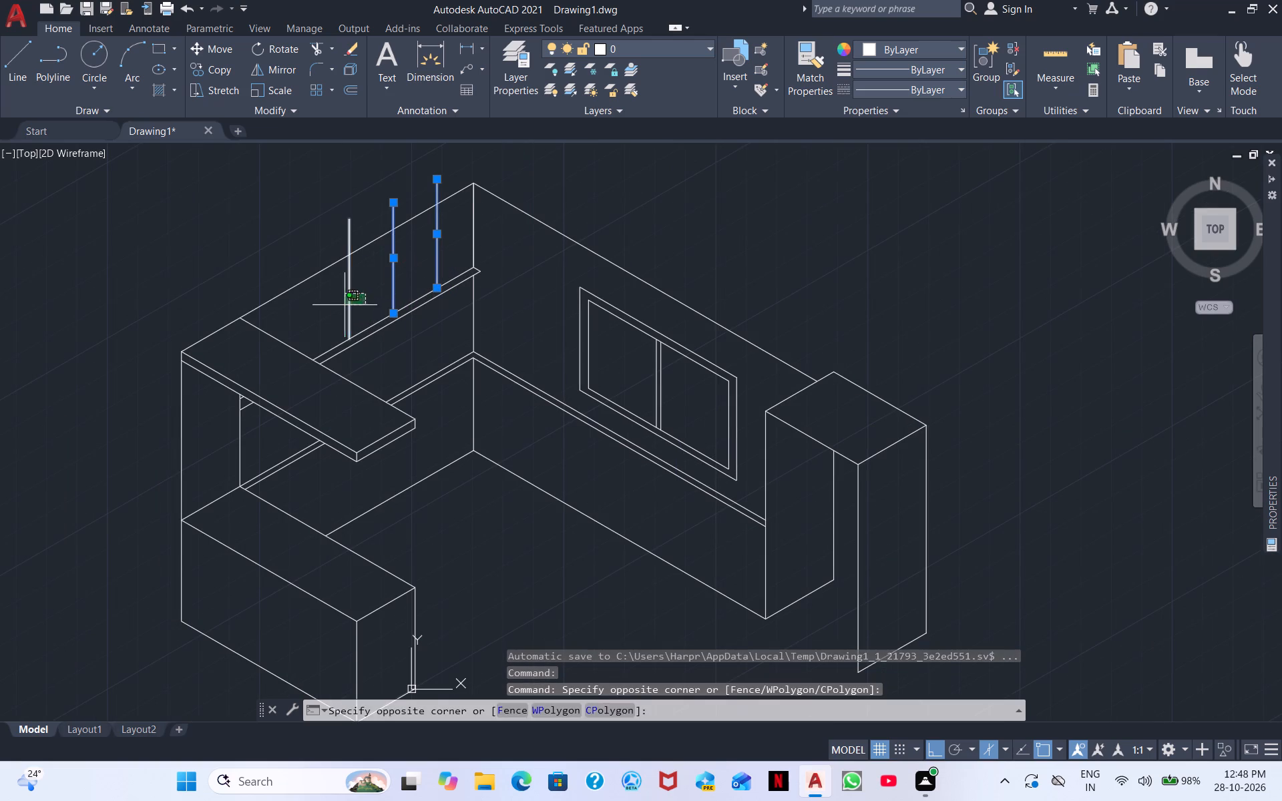
left_click(345, 305)
scroll(427, 257, "up", 2)
right_click(495, 272)
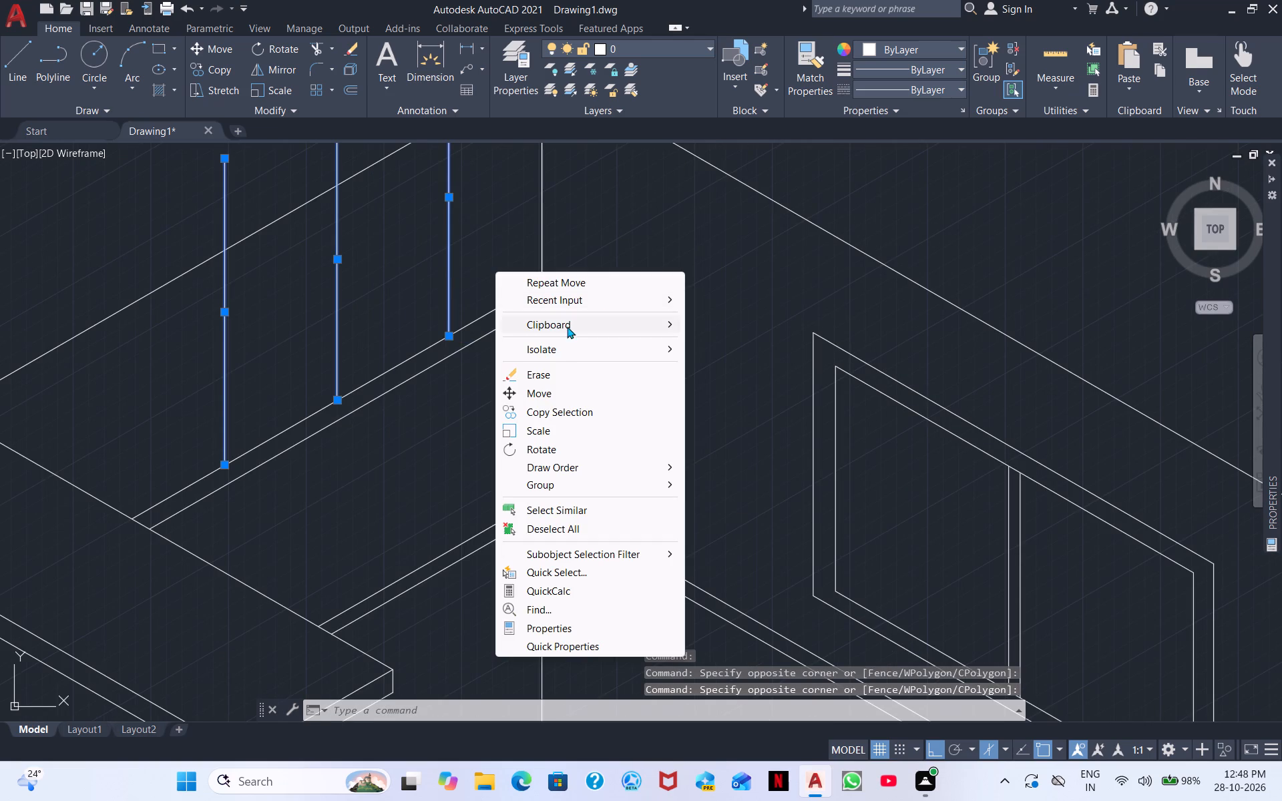
left_click(546, 396)
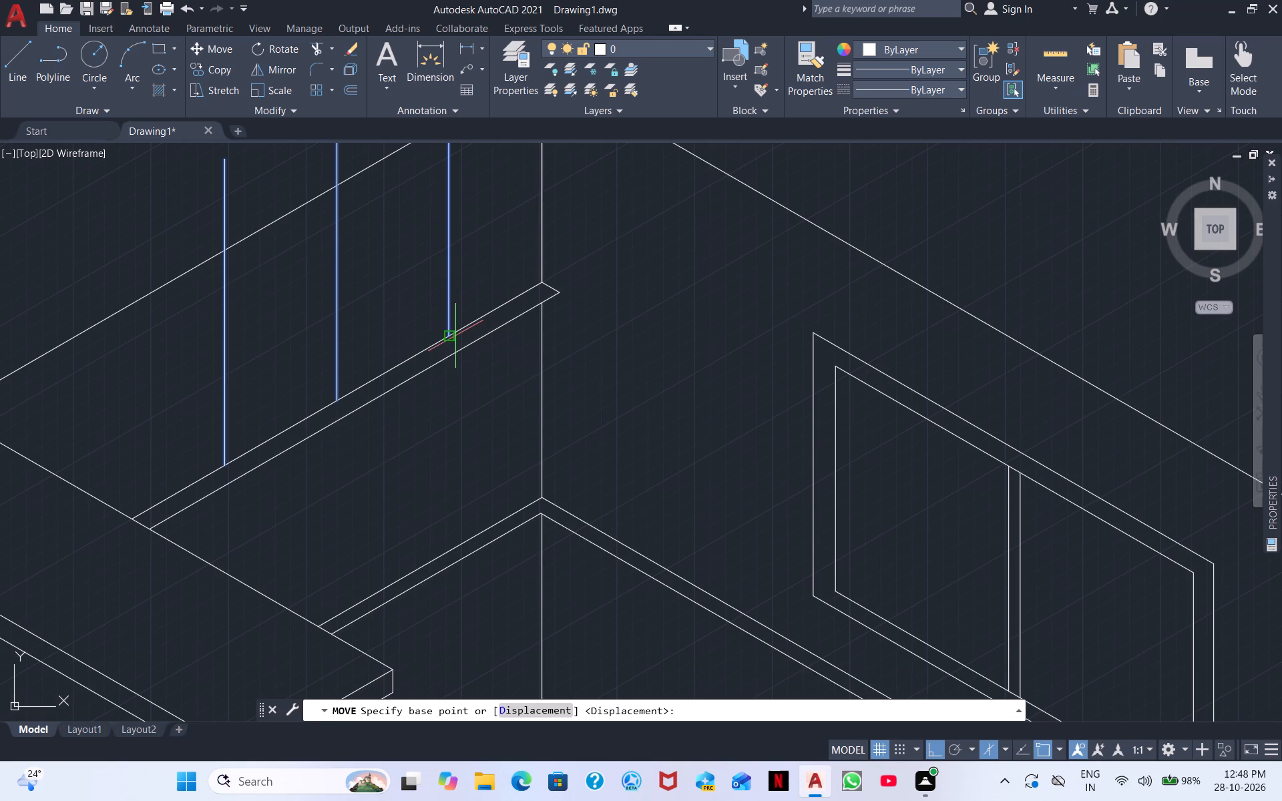
left_click(447, 333)
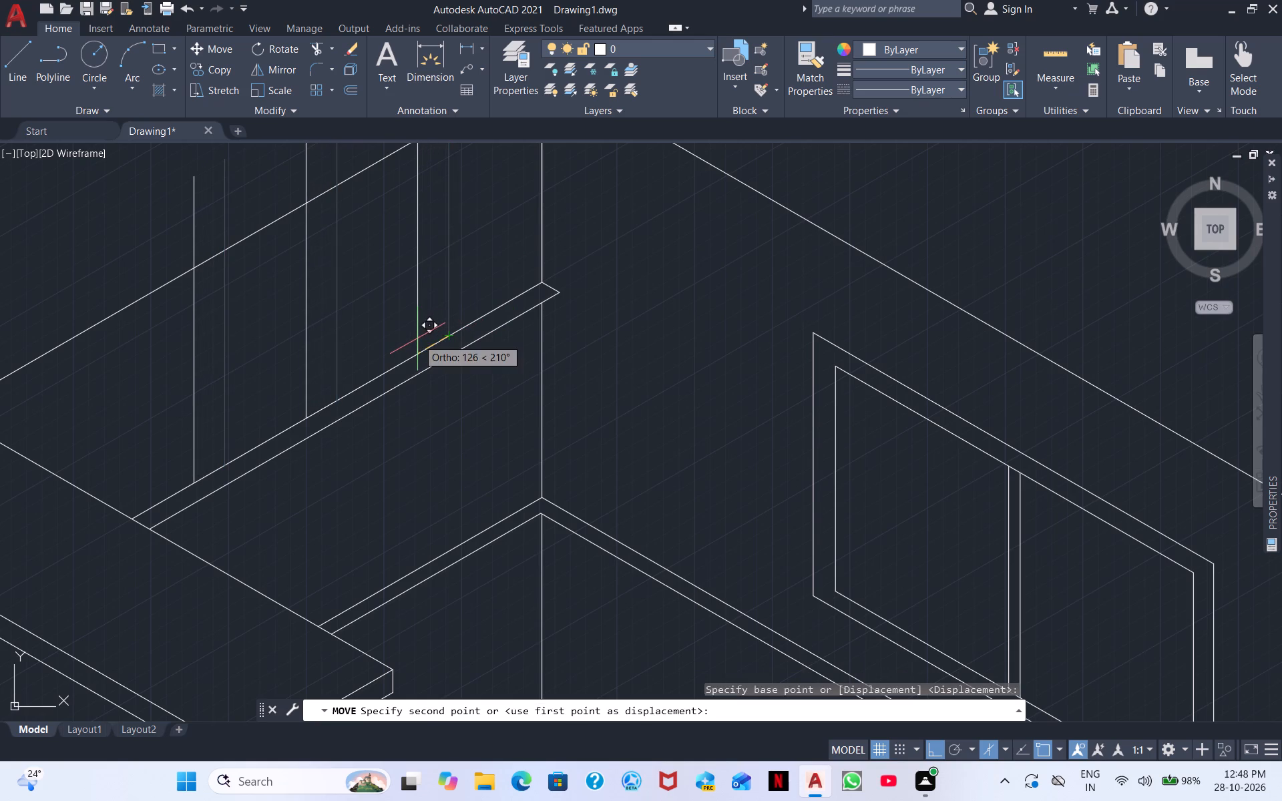
left_click(417, 338)
Draw a fourth vertical line from the surface of the upper top past the back wall's top edge.
scroll(413, 332, "down", 1)
middle_click_drag(318, 358, 339, 343)
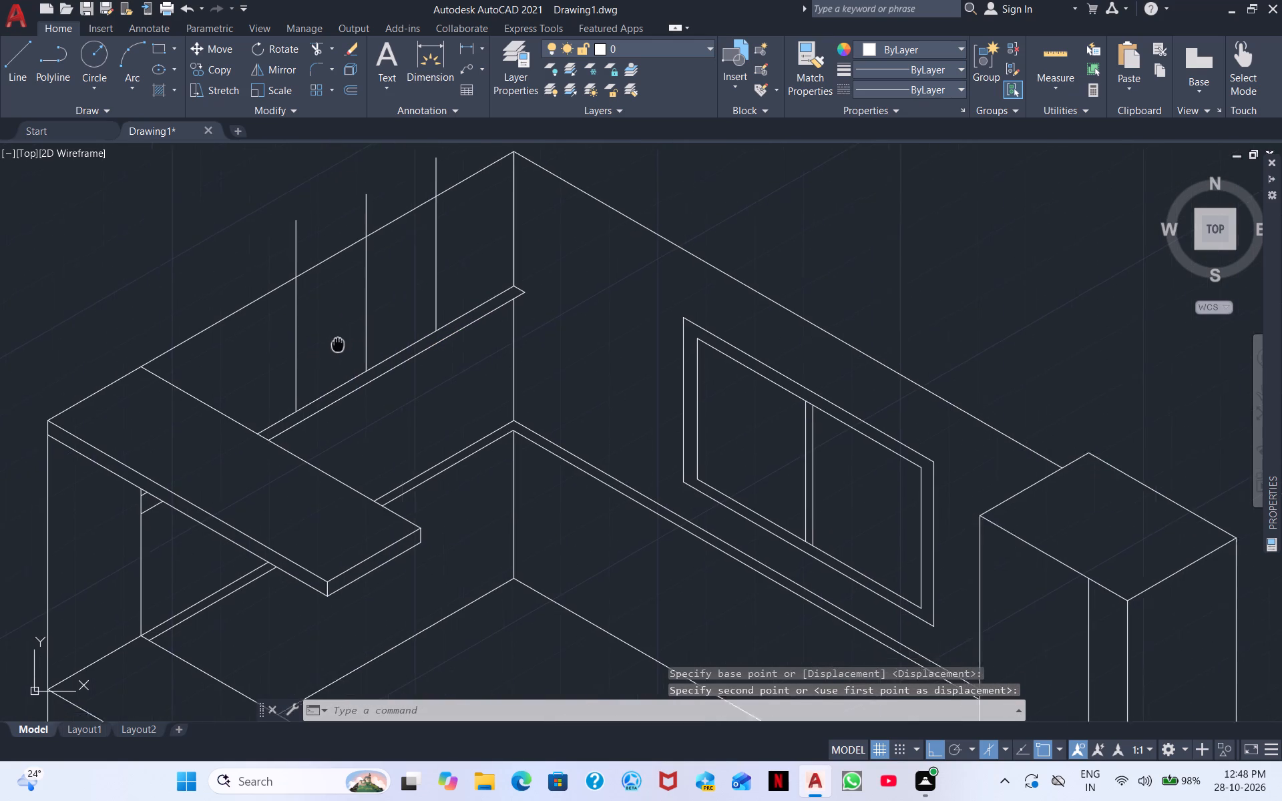
middle_click_drag(339, 343, 454, 263)
right_click(529, 378)
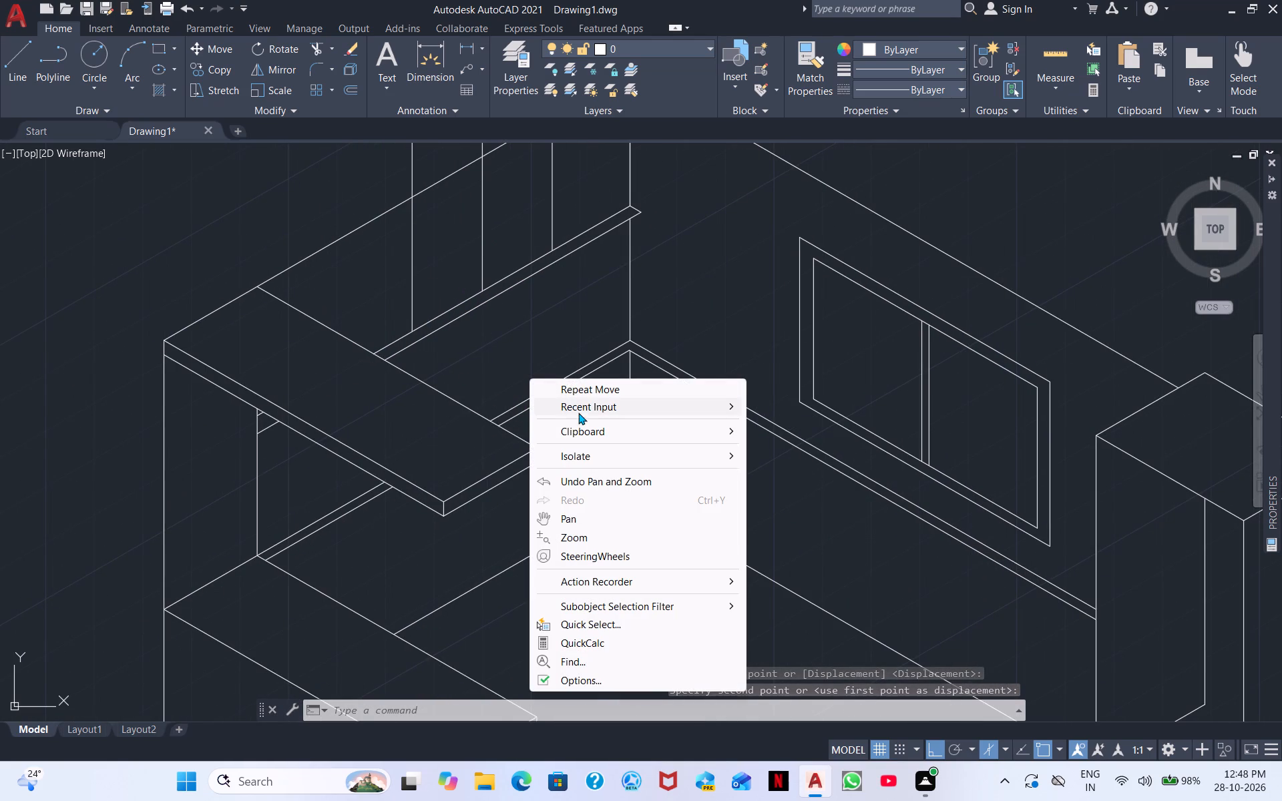
left_click(792, 421)
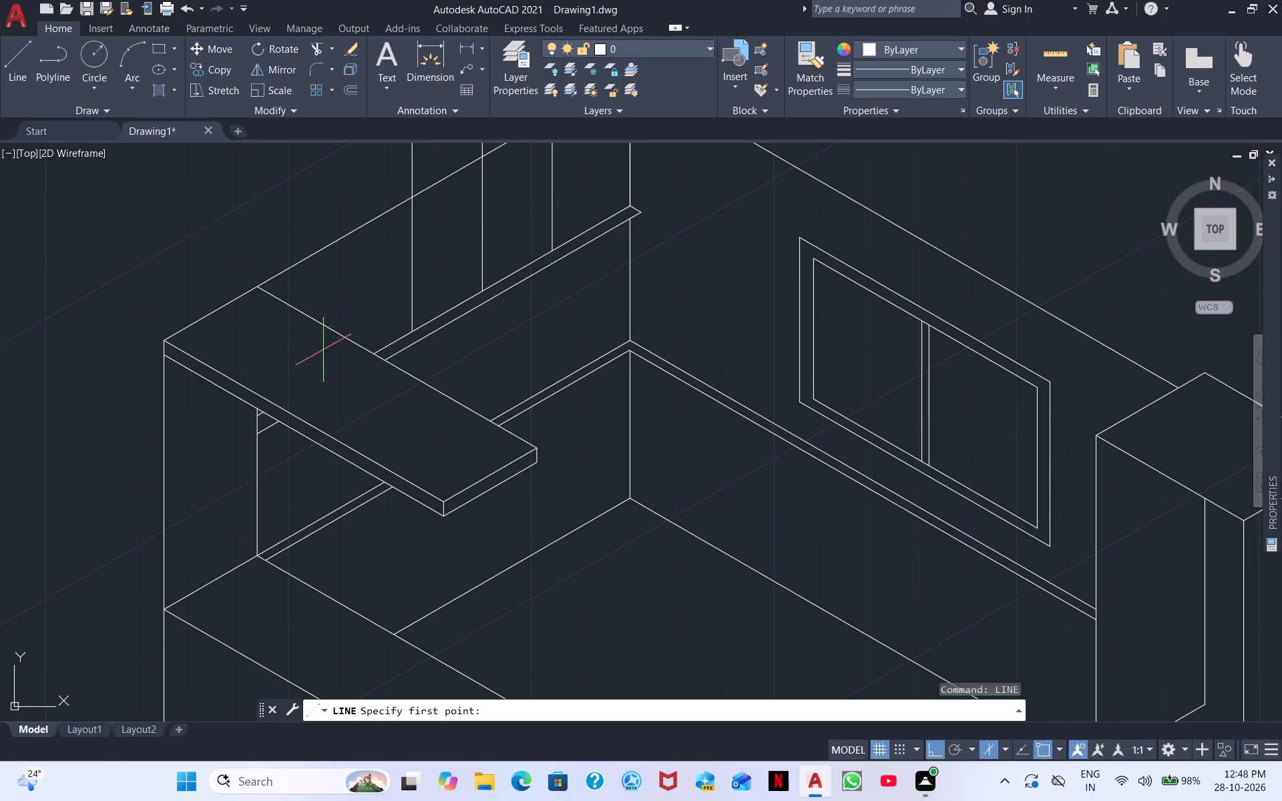
left_click(332, 396)
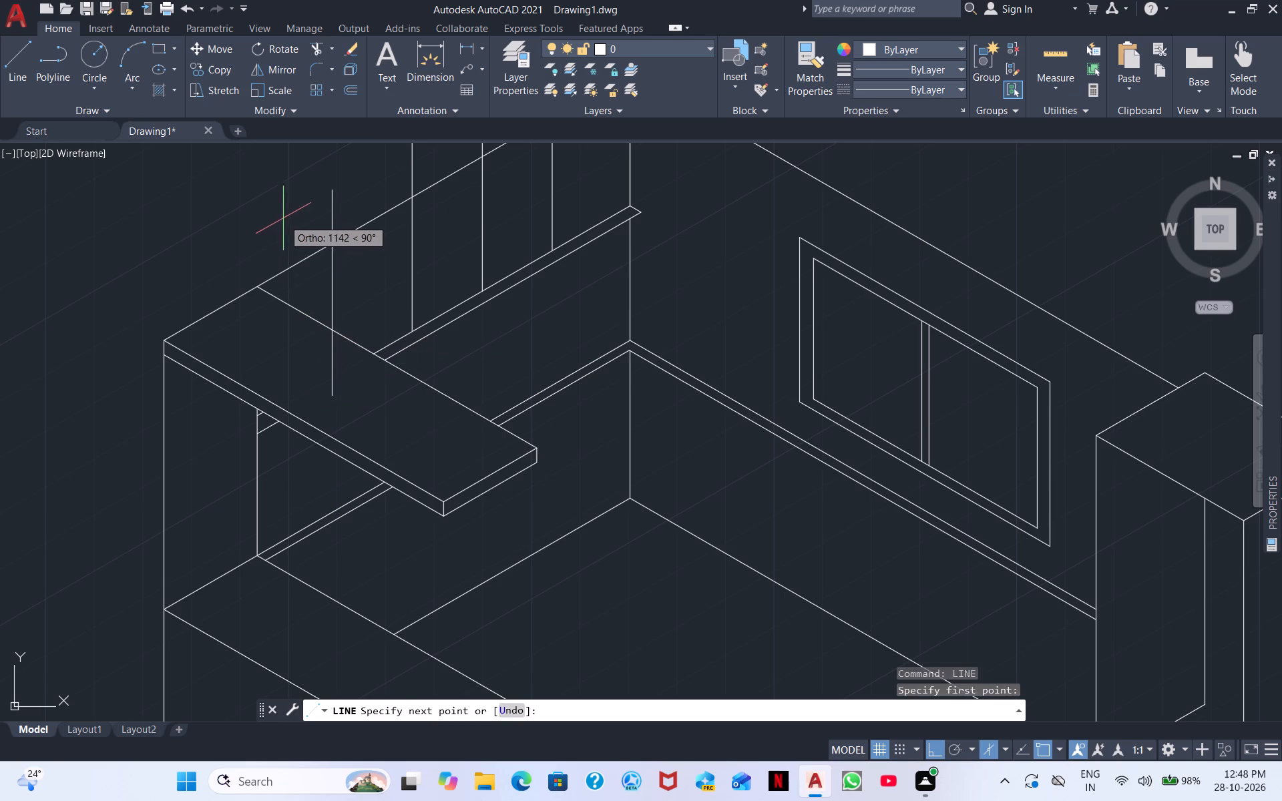
left_click(280, 210)
key("Escape")
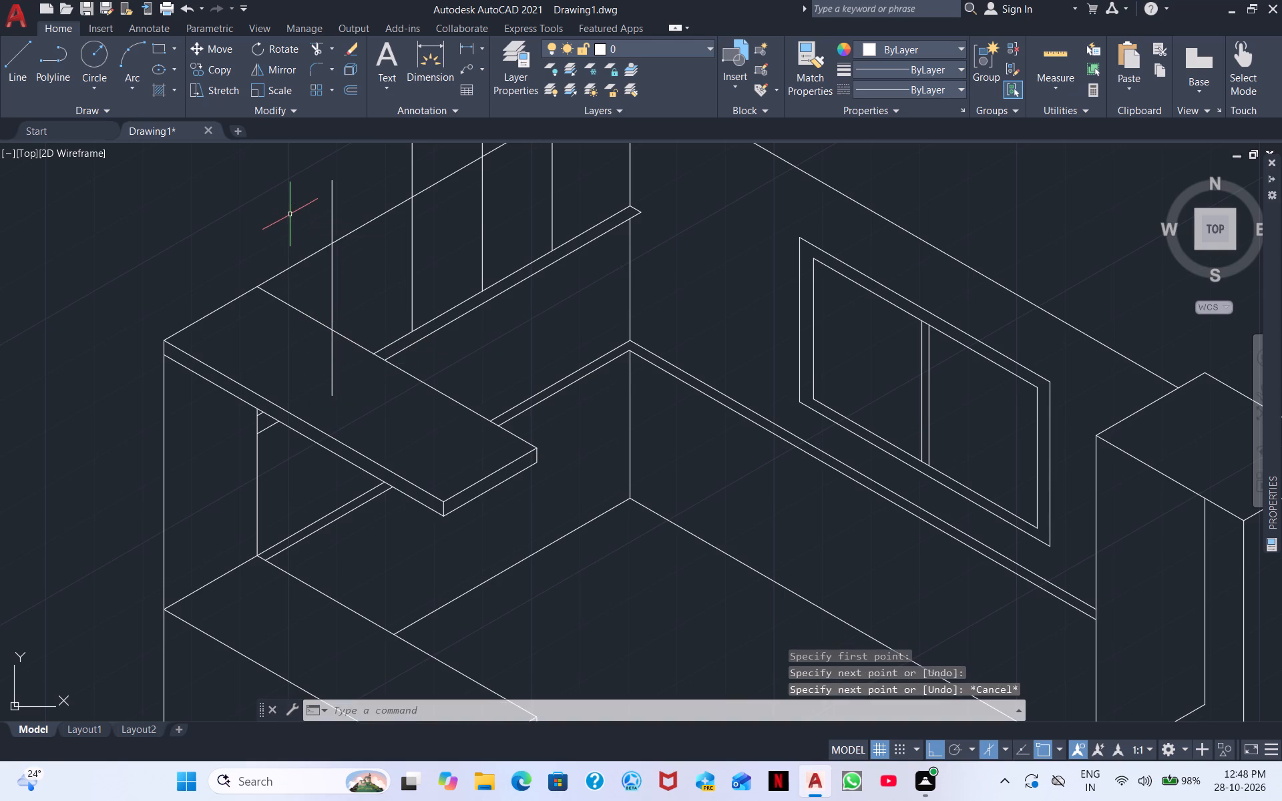
Trim the four vertical lines above the back wall's top edge, and the fourth one also below the upper top's back edge.
left_click(315, 46)
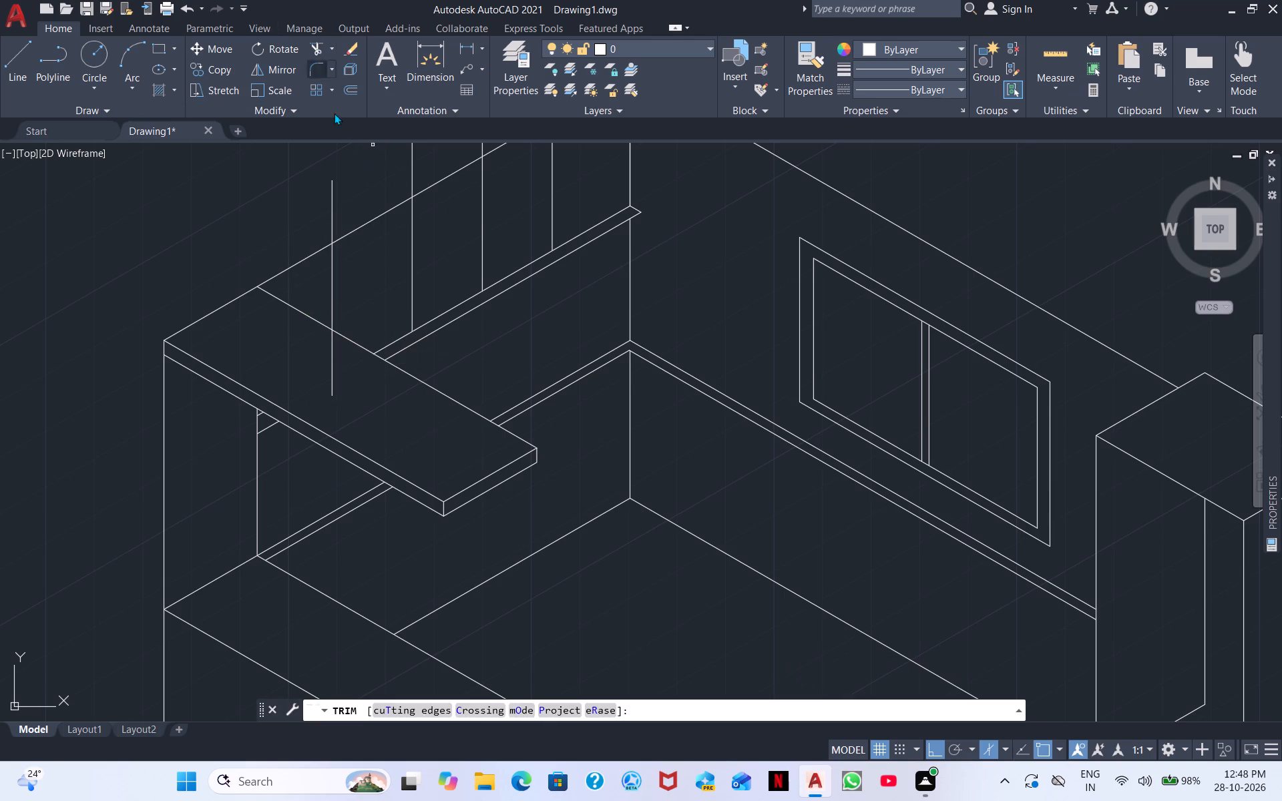
scroll(383, 184, "down", 2)
middle_click_drag(384, 183, 273, 284)
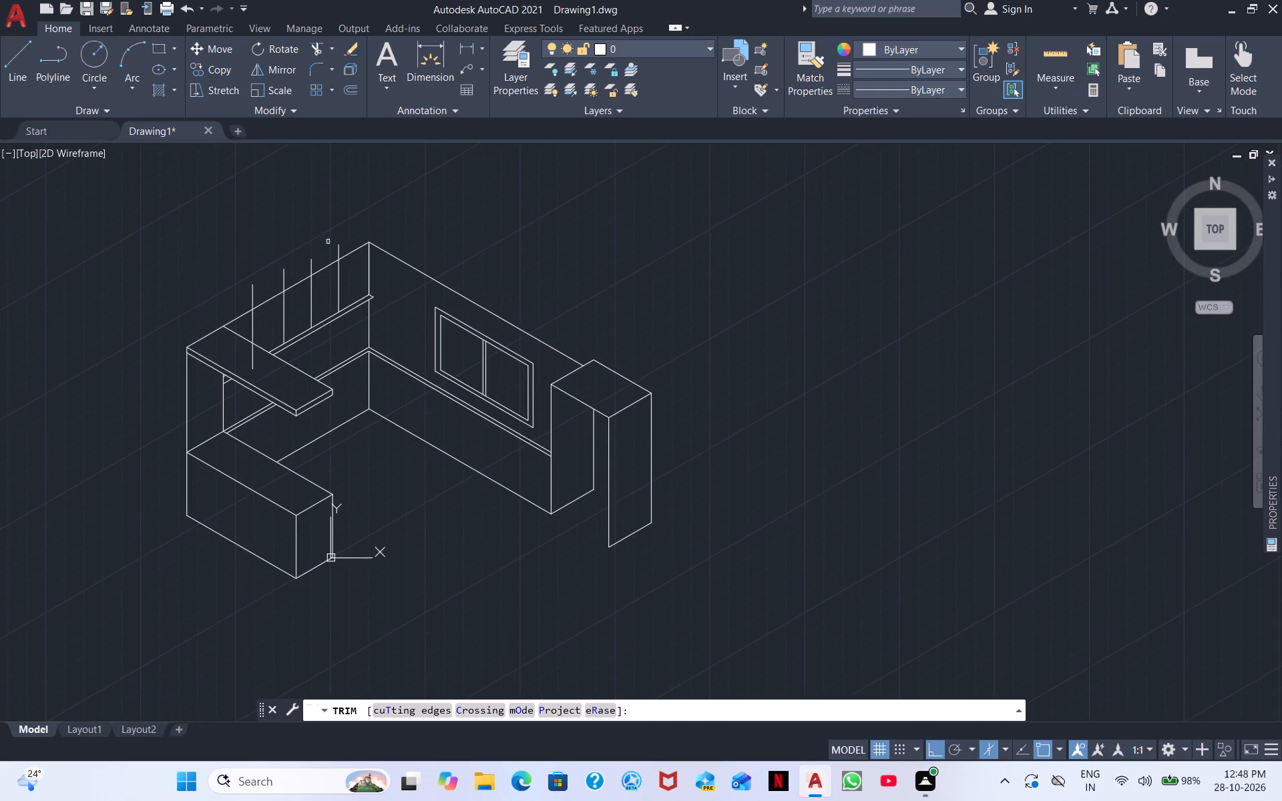
scroll(330, 240, "up", 3)
left_click_drag(396, 269, 323, 304)
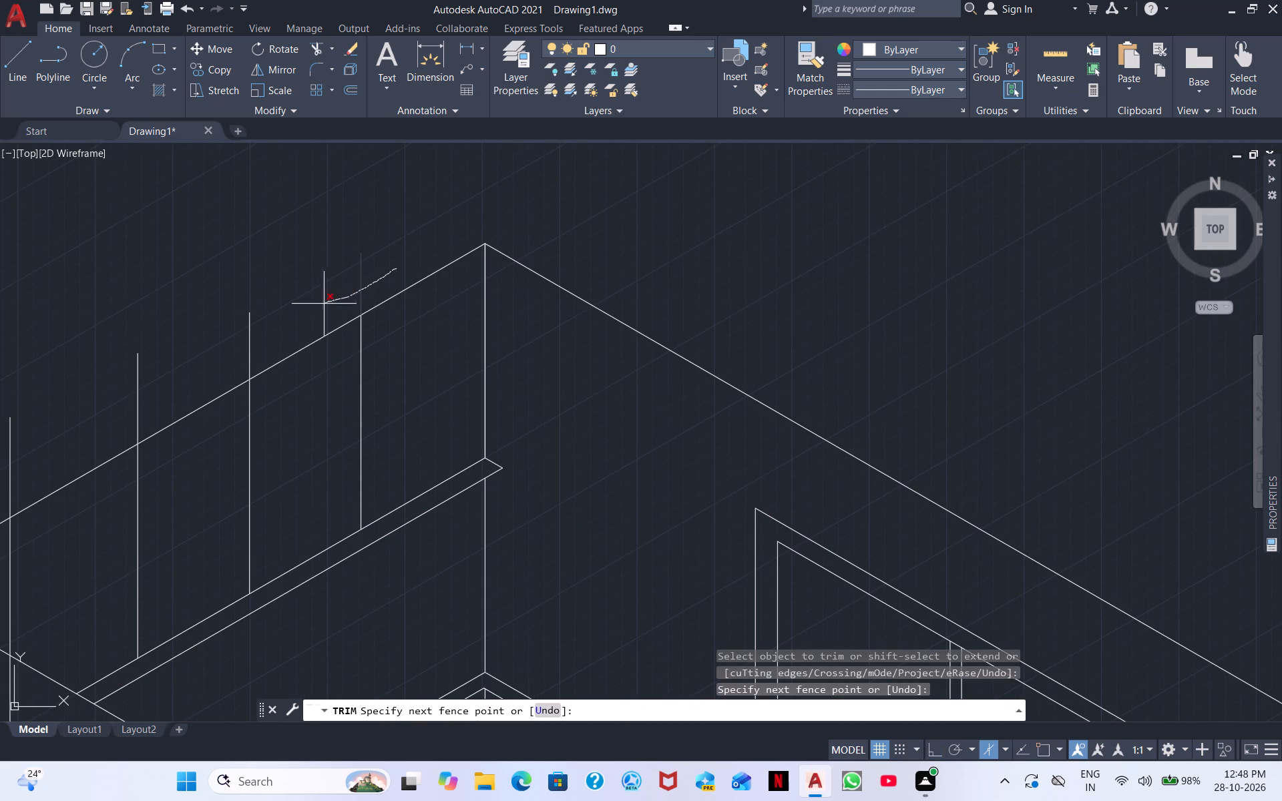
left_click_drag(323, 304, 134, 402)
middle_click_drag(127, 386, 440, 202)
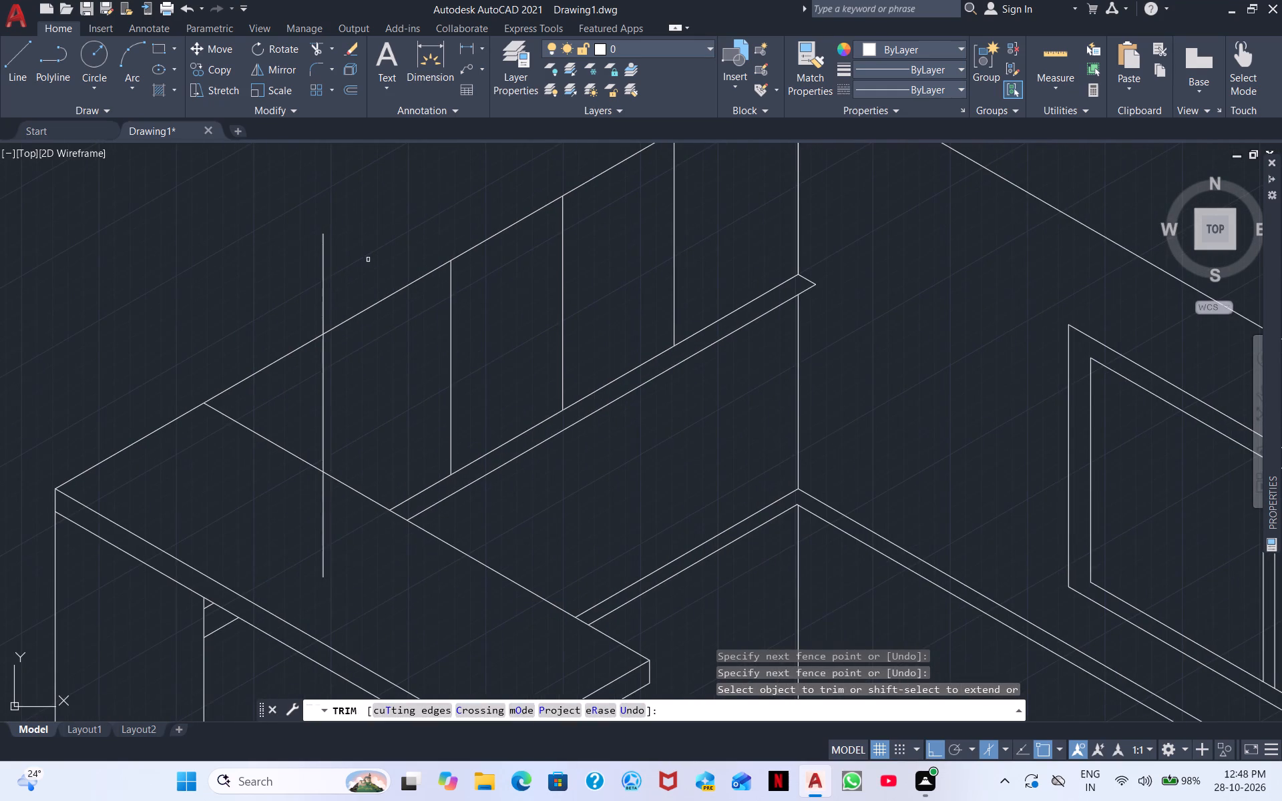
left_click_drag(368, 260, 288, 316)
left_click_drag(323, 511, 341, 533)
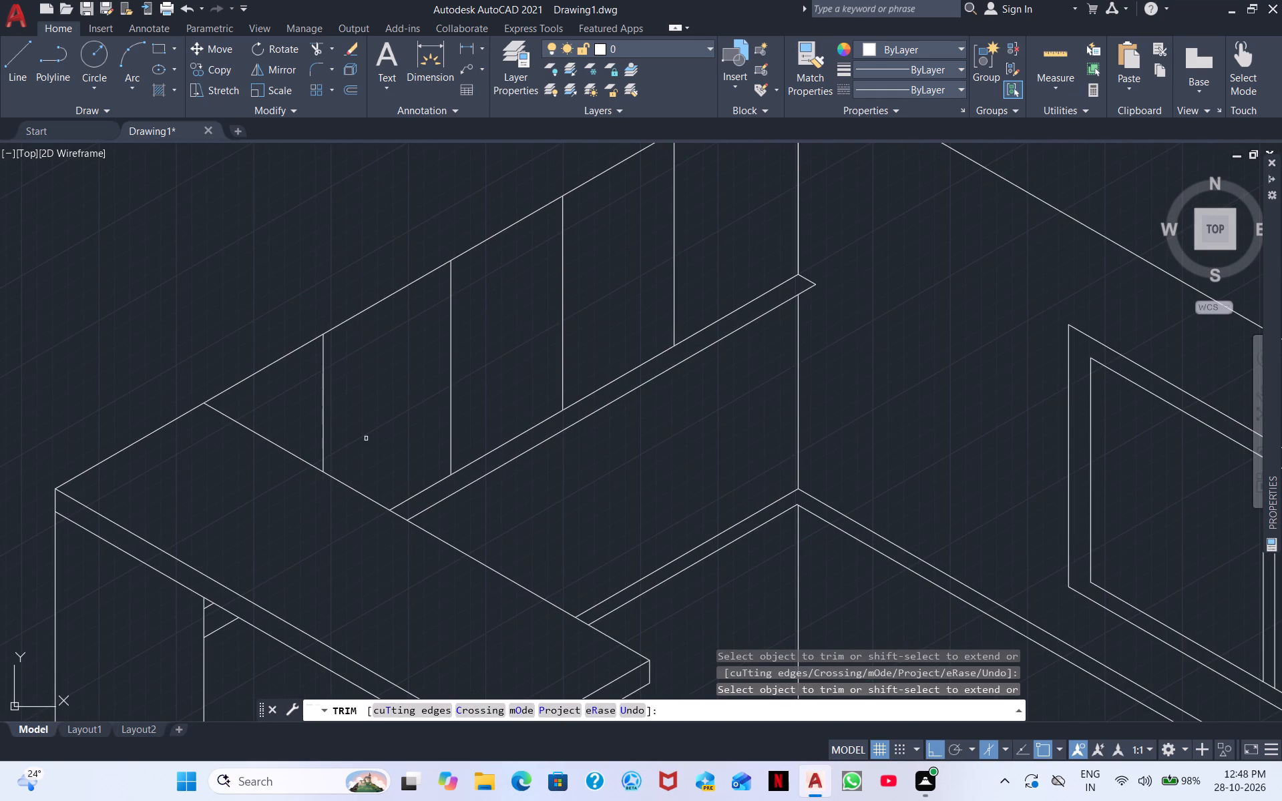
Draw two short lines connecting the two parallel lines, one near the foot of the third vertical line and one near the second.
scroll(381, 411, "down", 1)
middle_click_drag(507, 425, 499, 282)
scroll(565, 250, "down", 1)
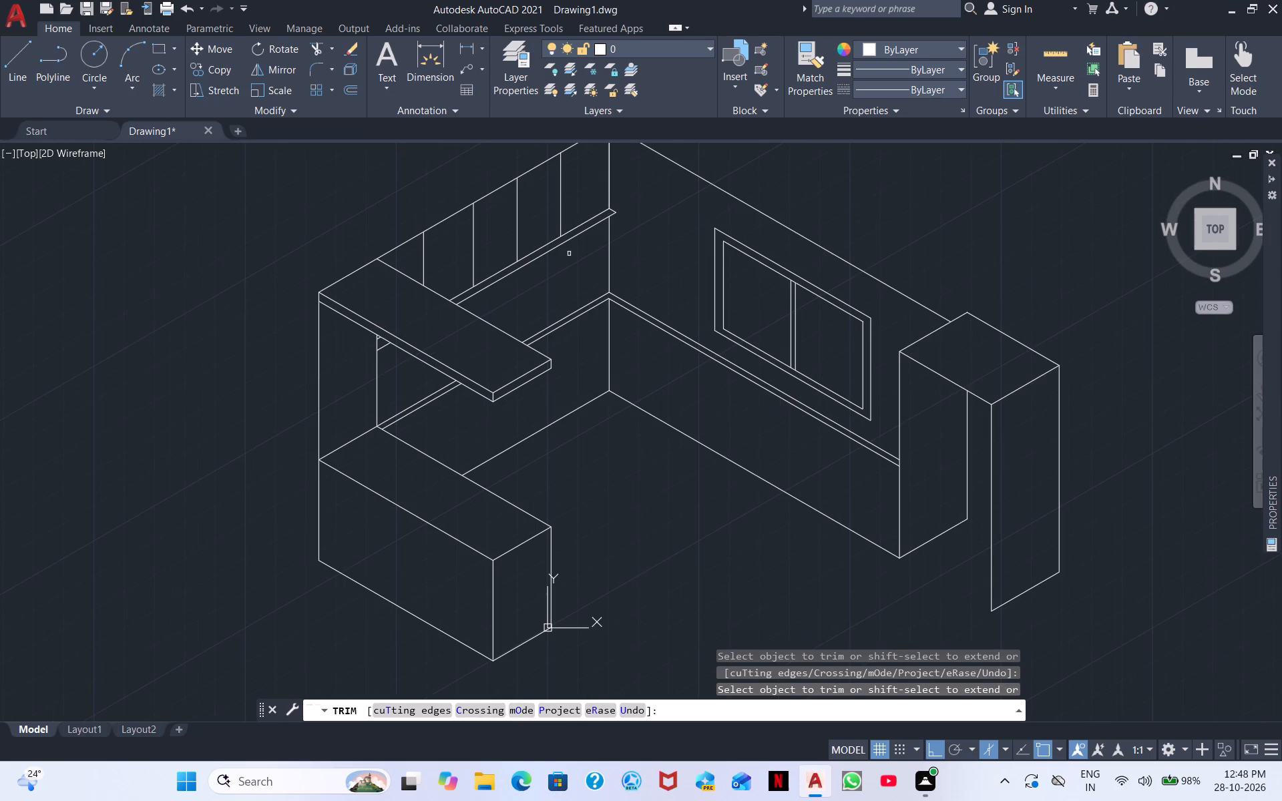
scroll(572, 259, "up", 2)
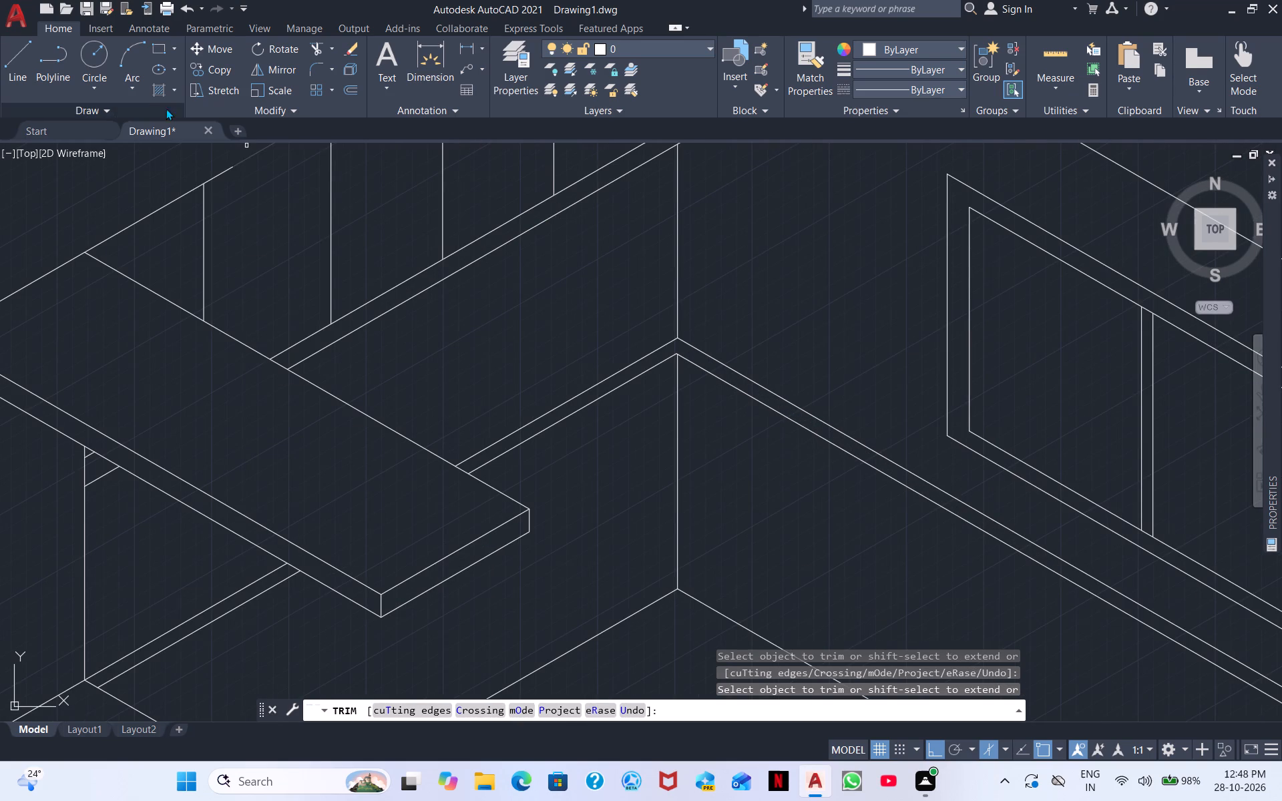
left_click(15, 66)
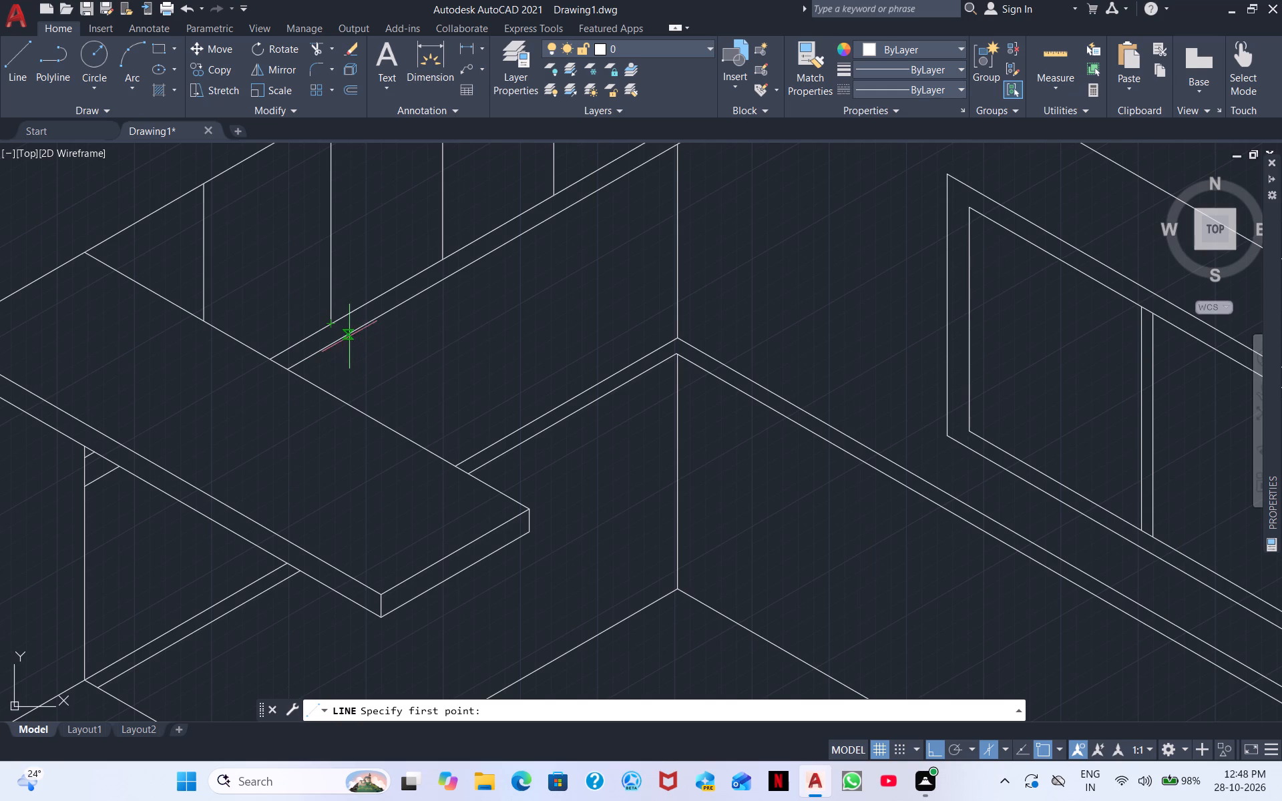
left_click(348, 335)
left_click(343, 314)
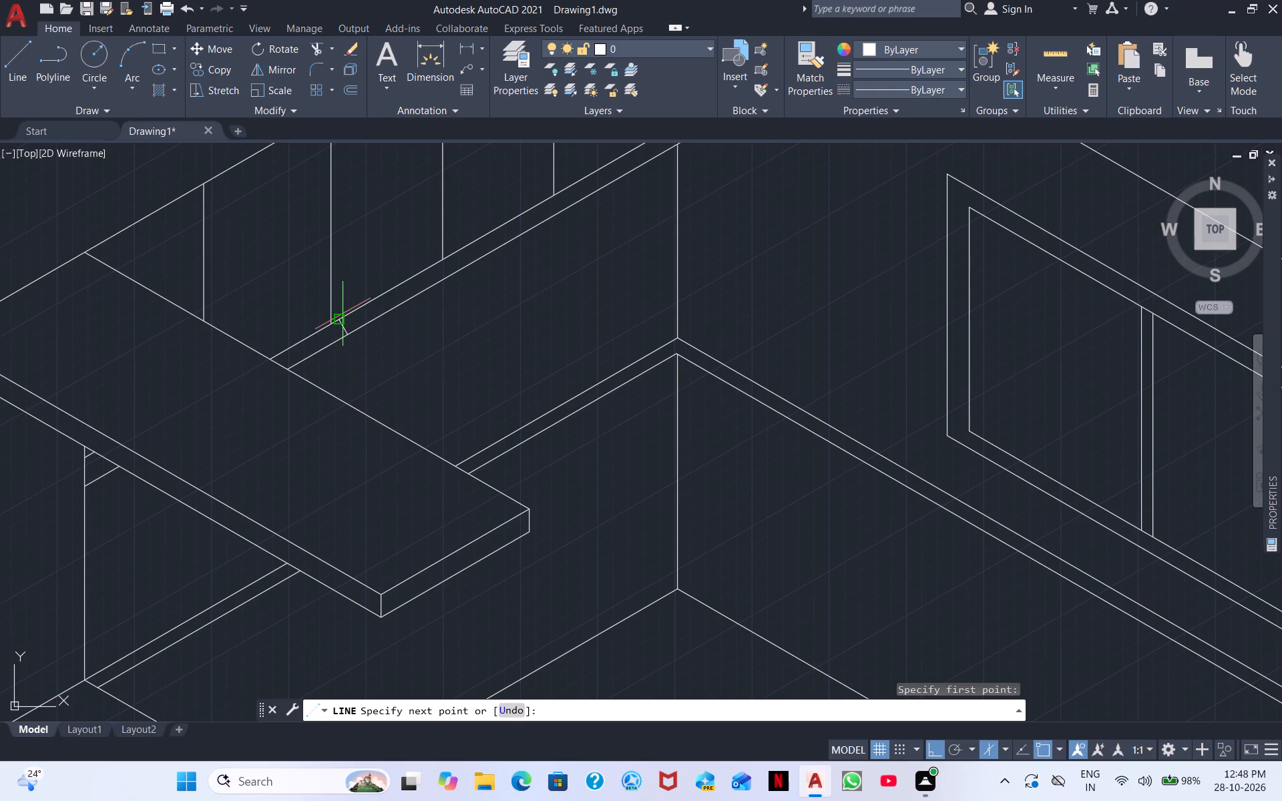
key("Escape")
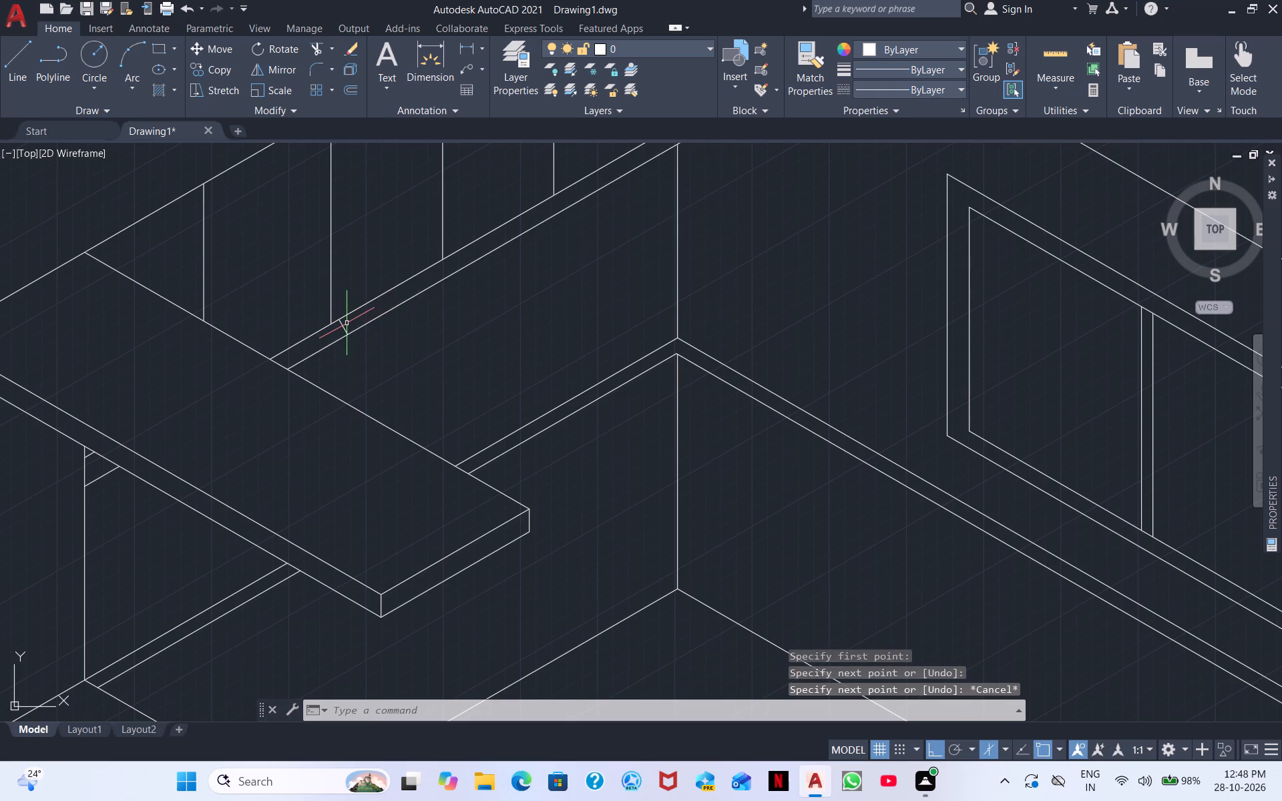
left_click(27, 61)
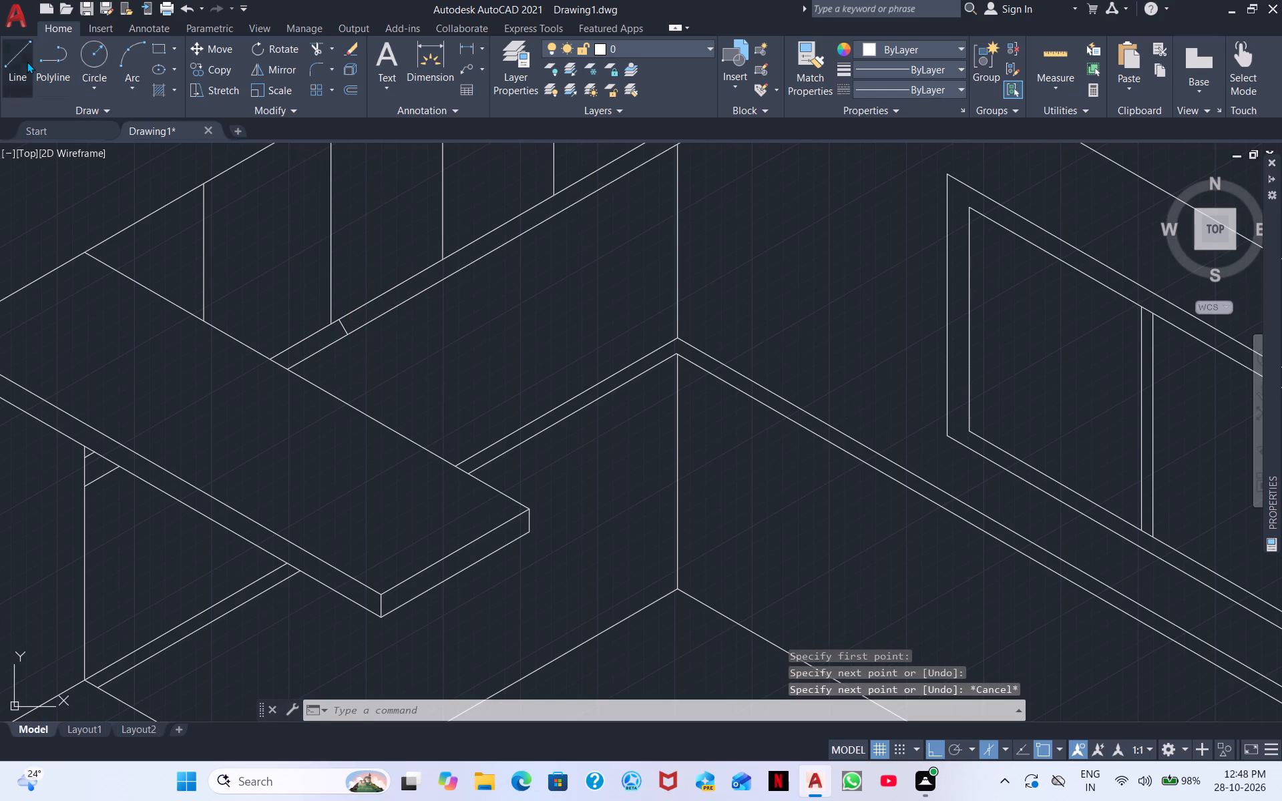
left_click(433, 266)
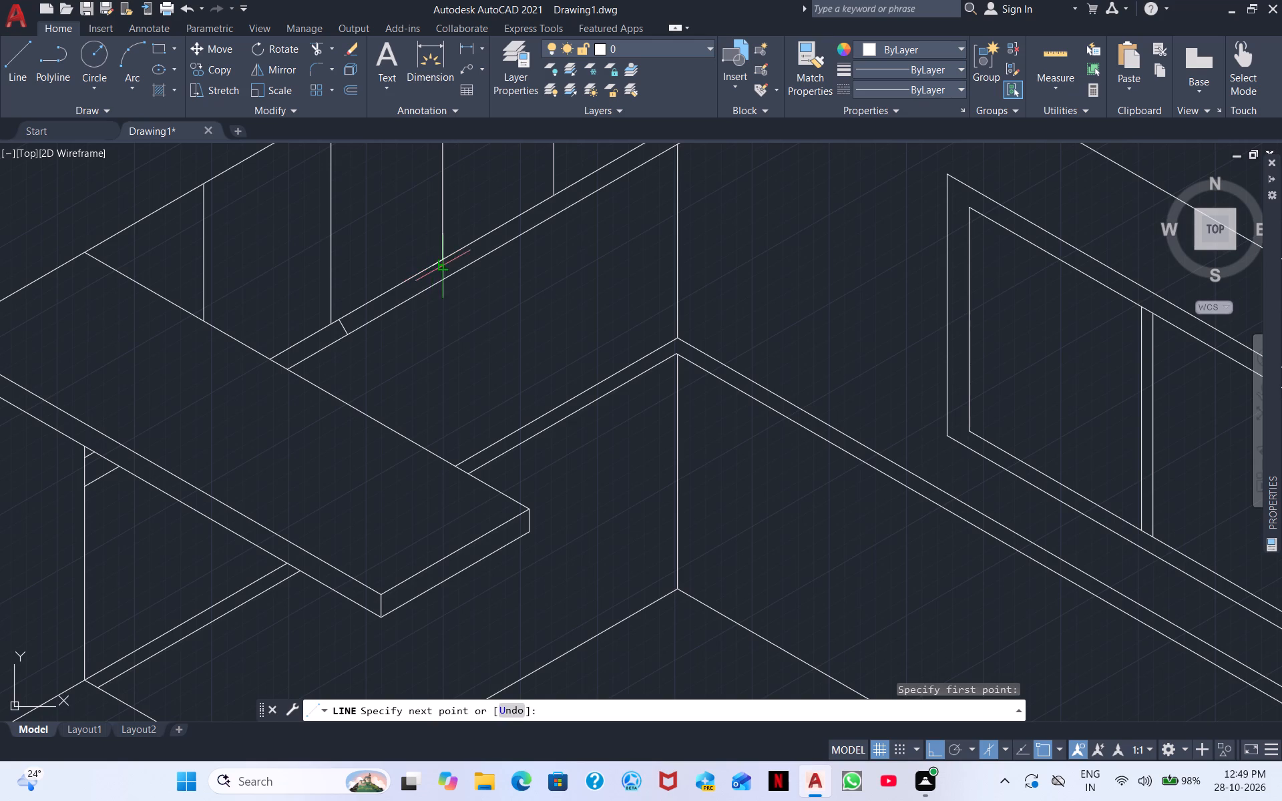
left_click(445, 277)
key("Escape")
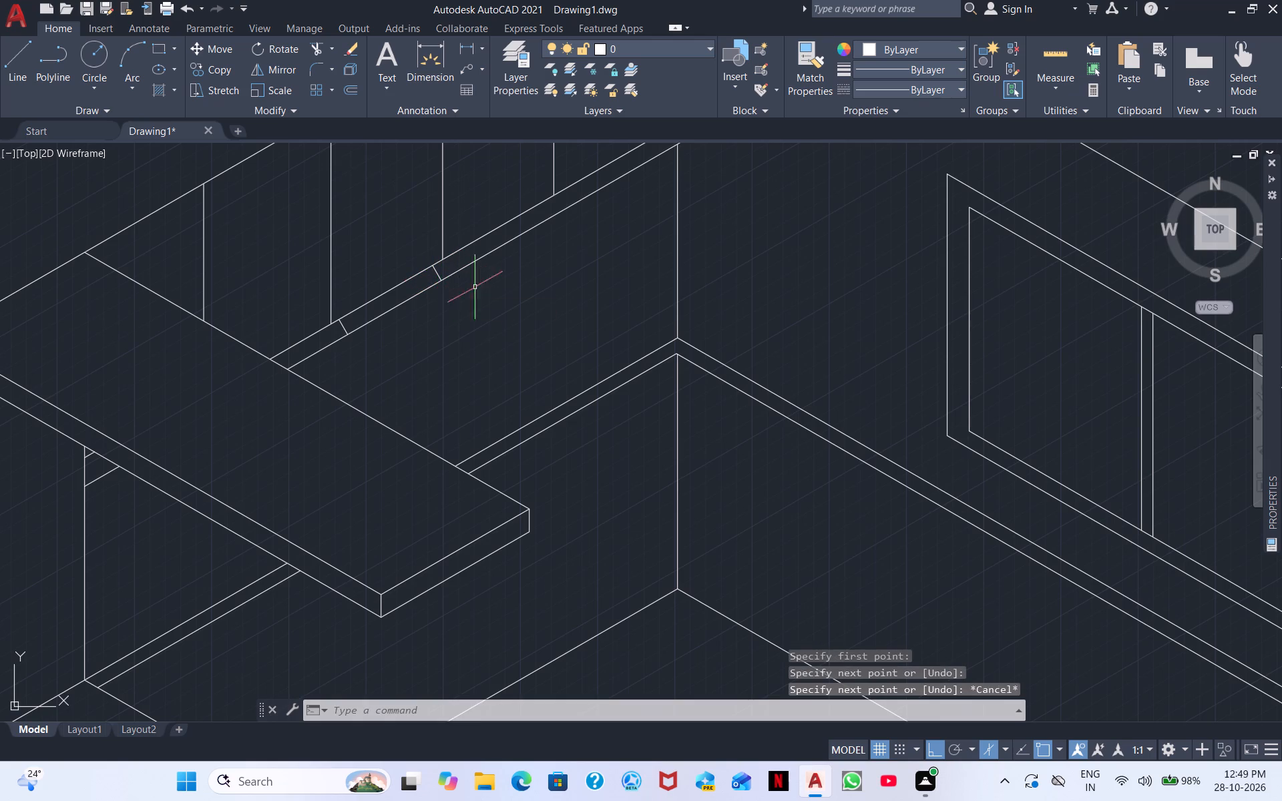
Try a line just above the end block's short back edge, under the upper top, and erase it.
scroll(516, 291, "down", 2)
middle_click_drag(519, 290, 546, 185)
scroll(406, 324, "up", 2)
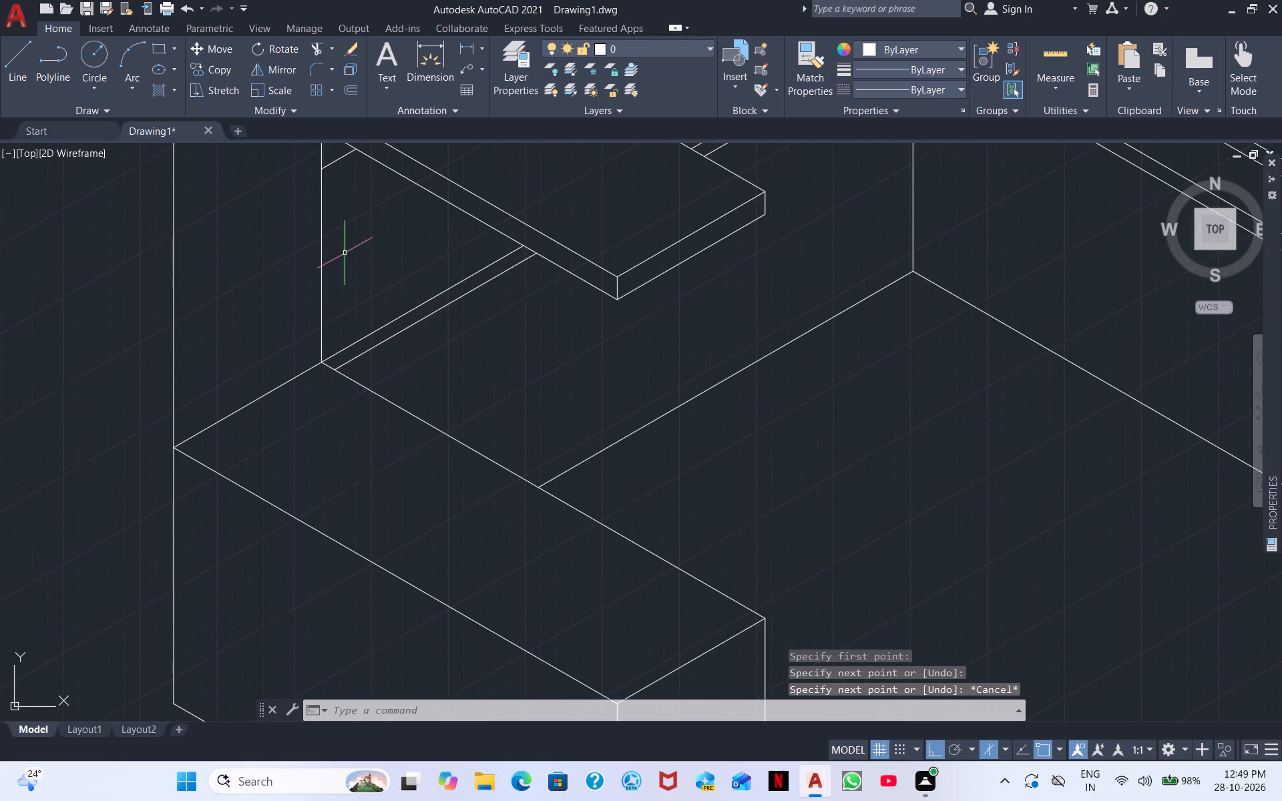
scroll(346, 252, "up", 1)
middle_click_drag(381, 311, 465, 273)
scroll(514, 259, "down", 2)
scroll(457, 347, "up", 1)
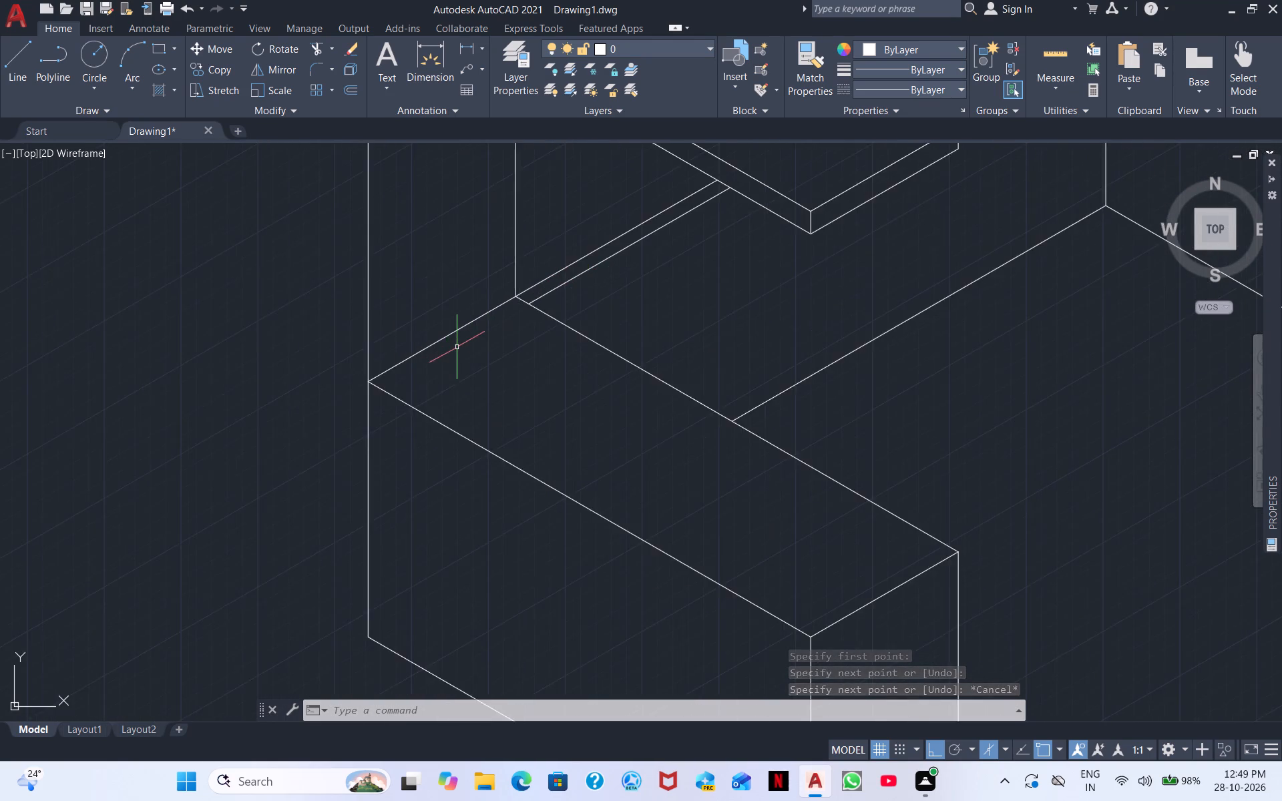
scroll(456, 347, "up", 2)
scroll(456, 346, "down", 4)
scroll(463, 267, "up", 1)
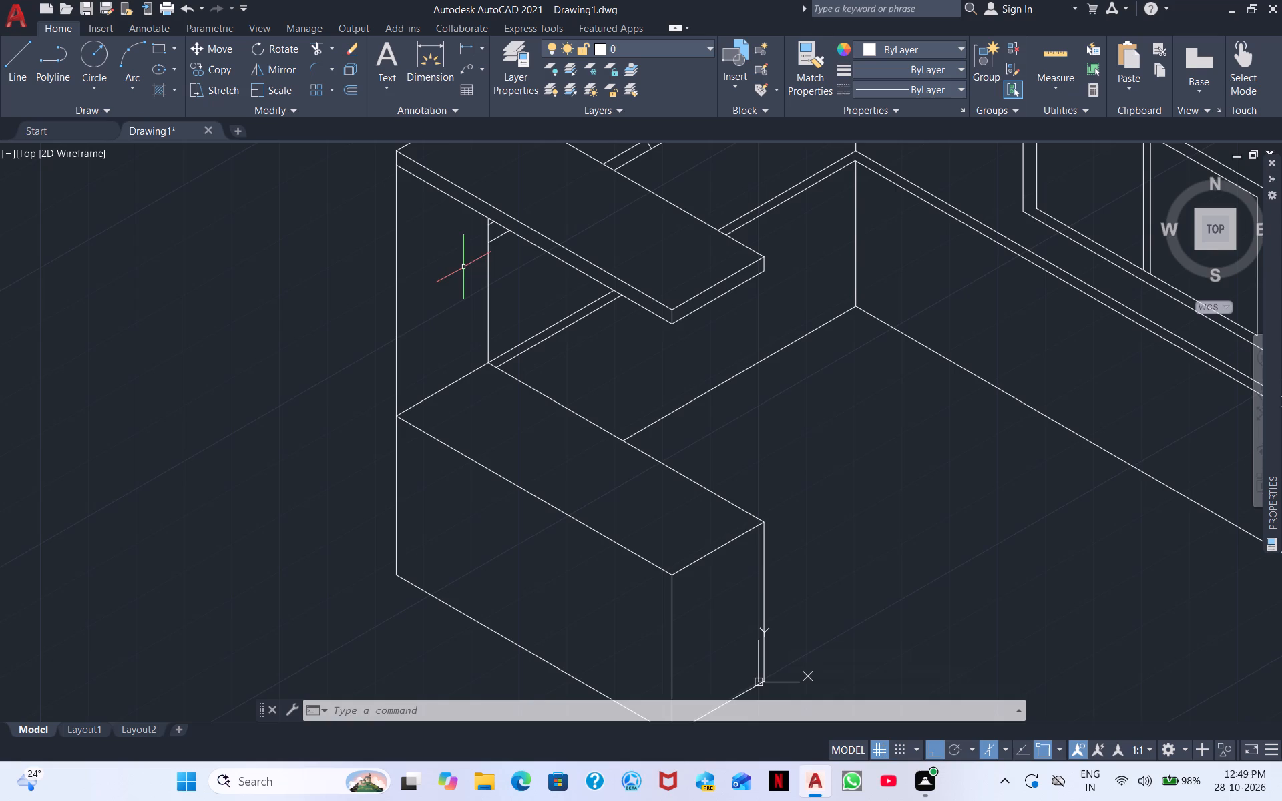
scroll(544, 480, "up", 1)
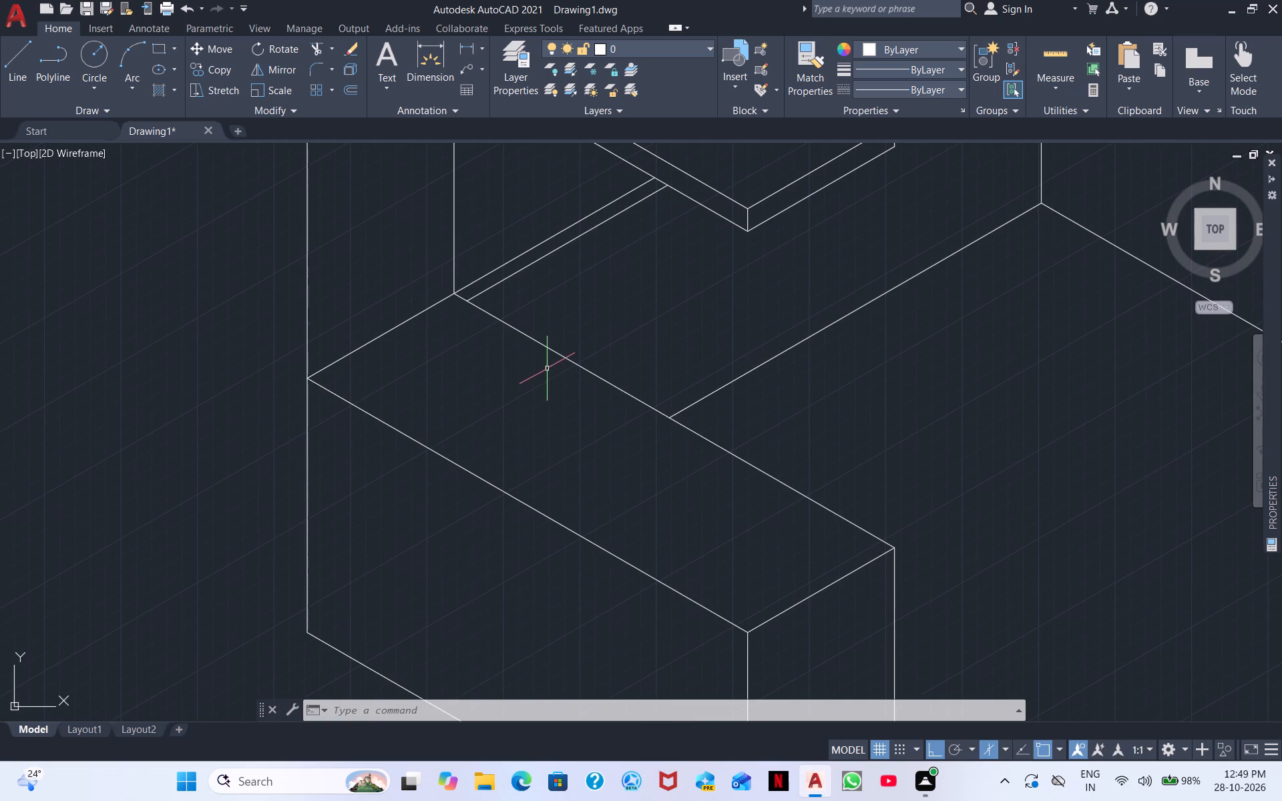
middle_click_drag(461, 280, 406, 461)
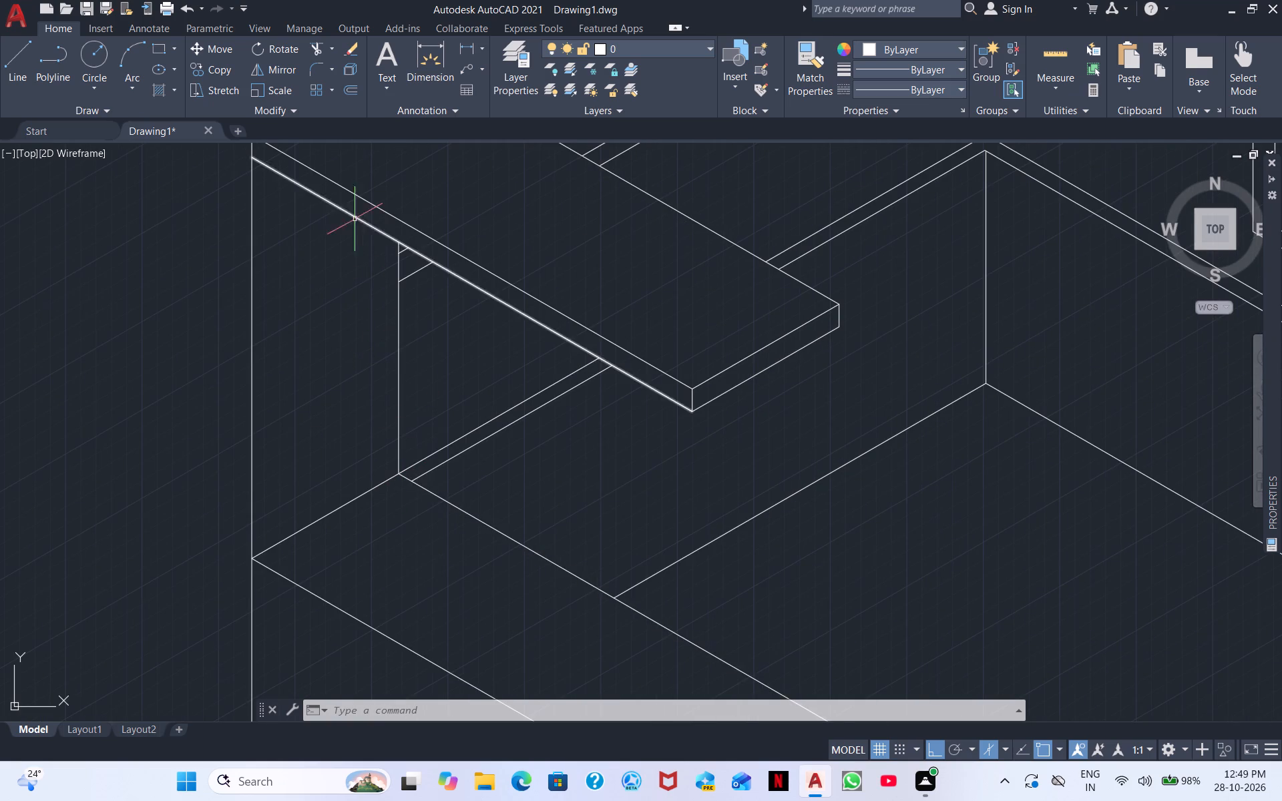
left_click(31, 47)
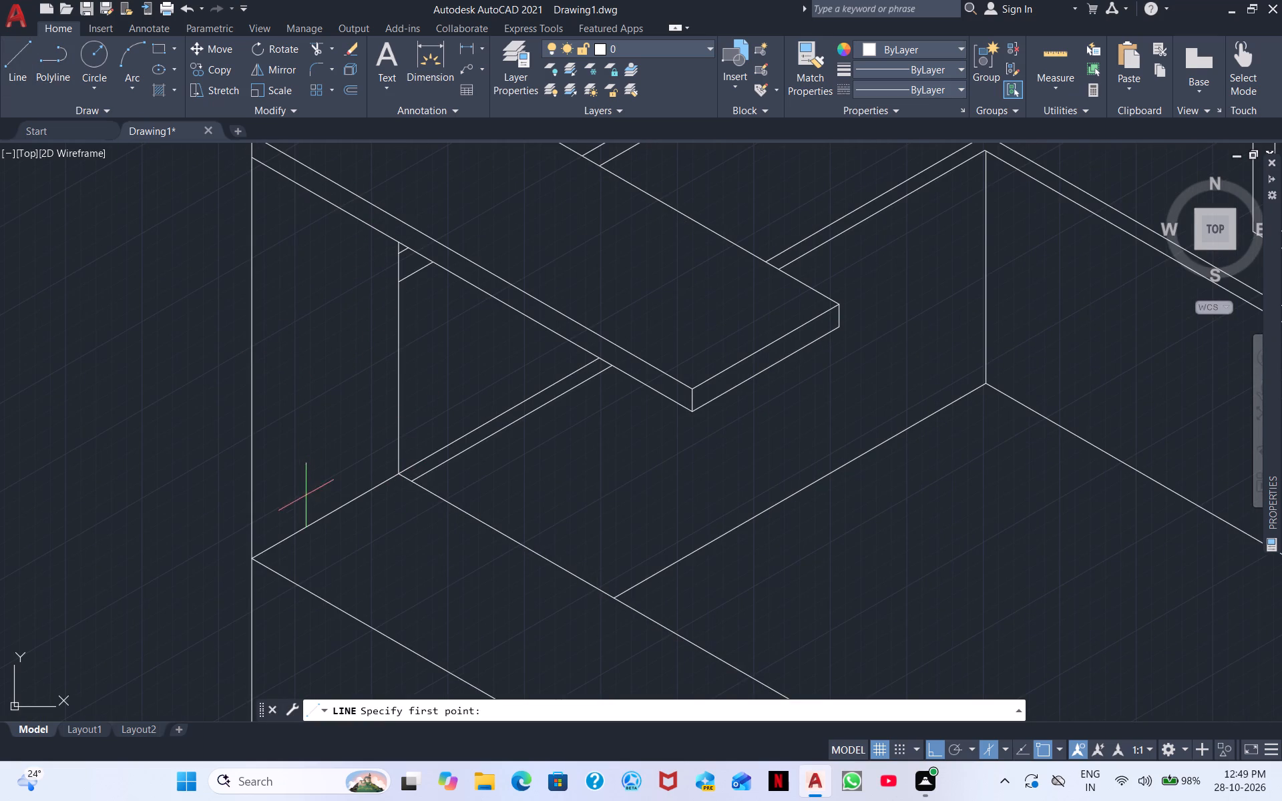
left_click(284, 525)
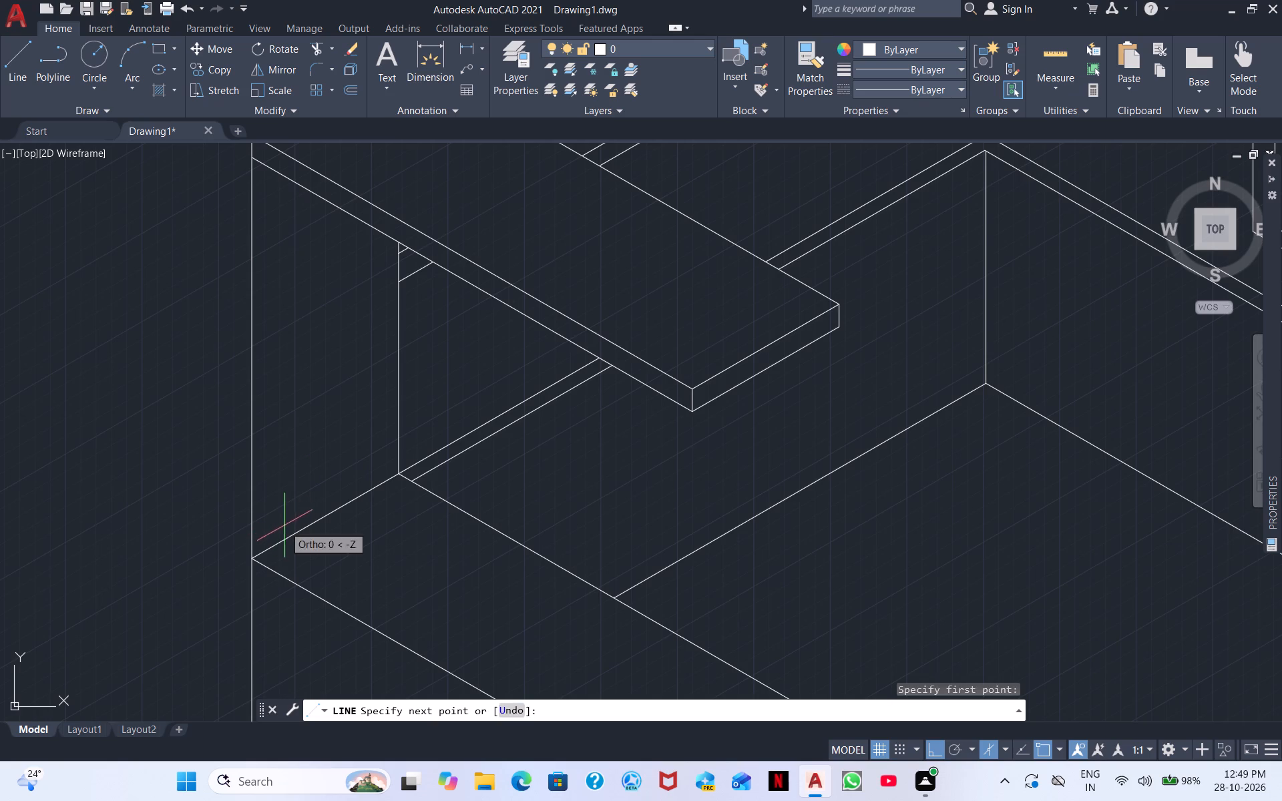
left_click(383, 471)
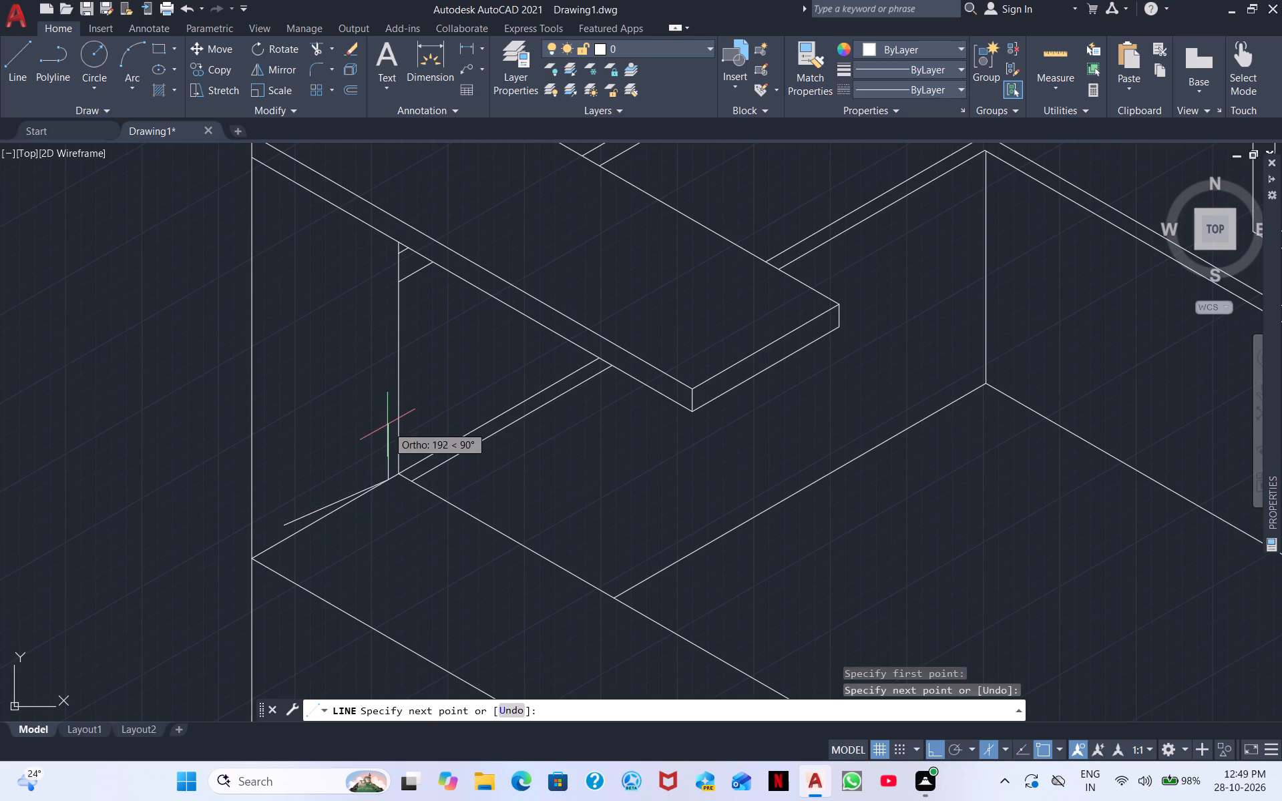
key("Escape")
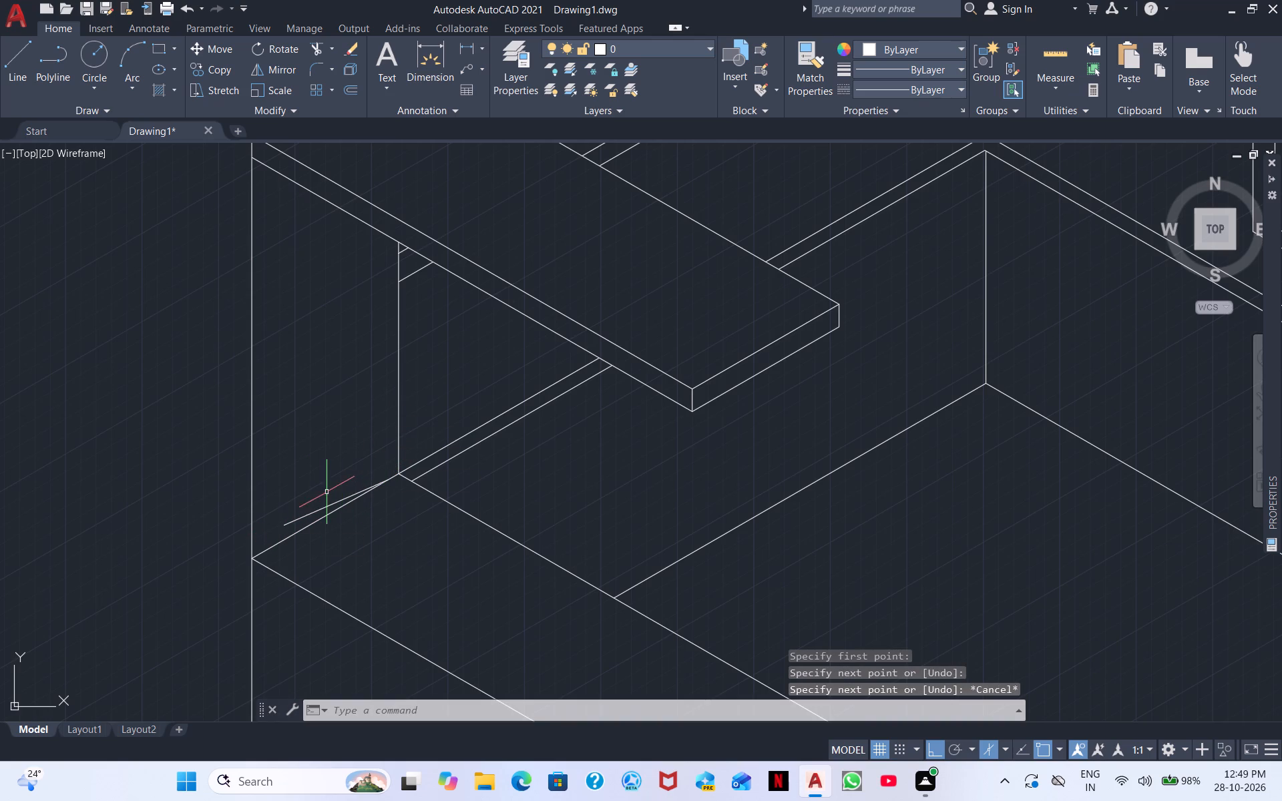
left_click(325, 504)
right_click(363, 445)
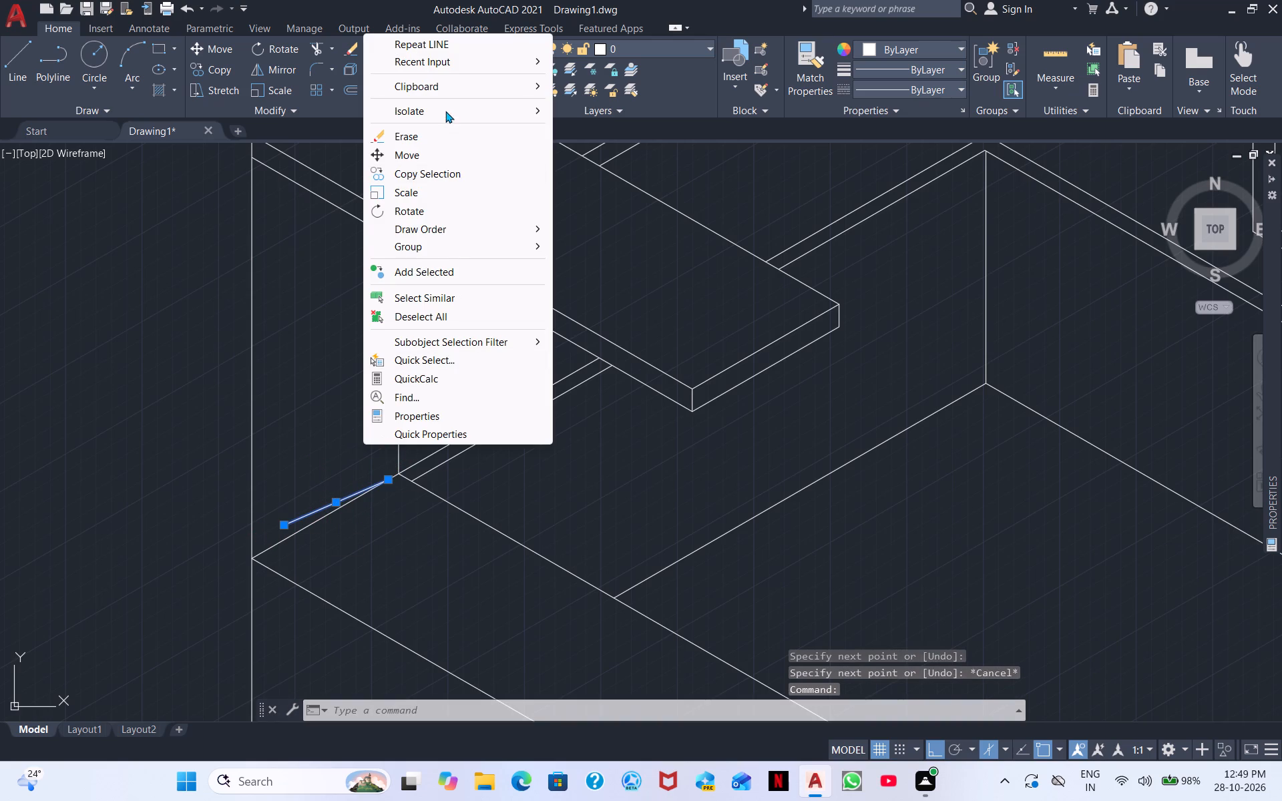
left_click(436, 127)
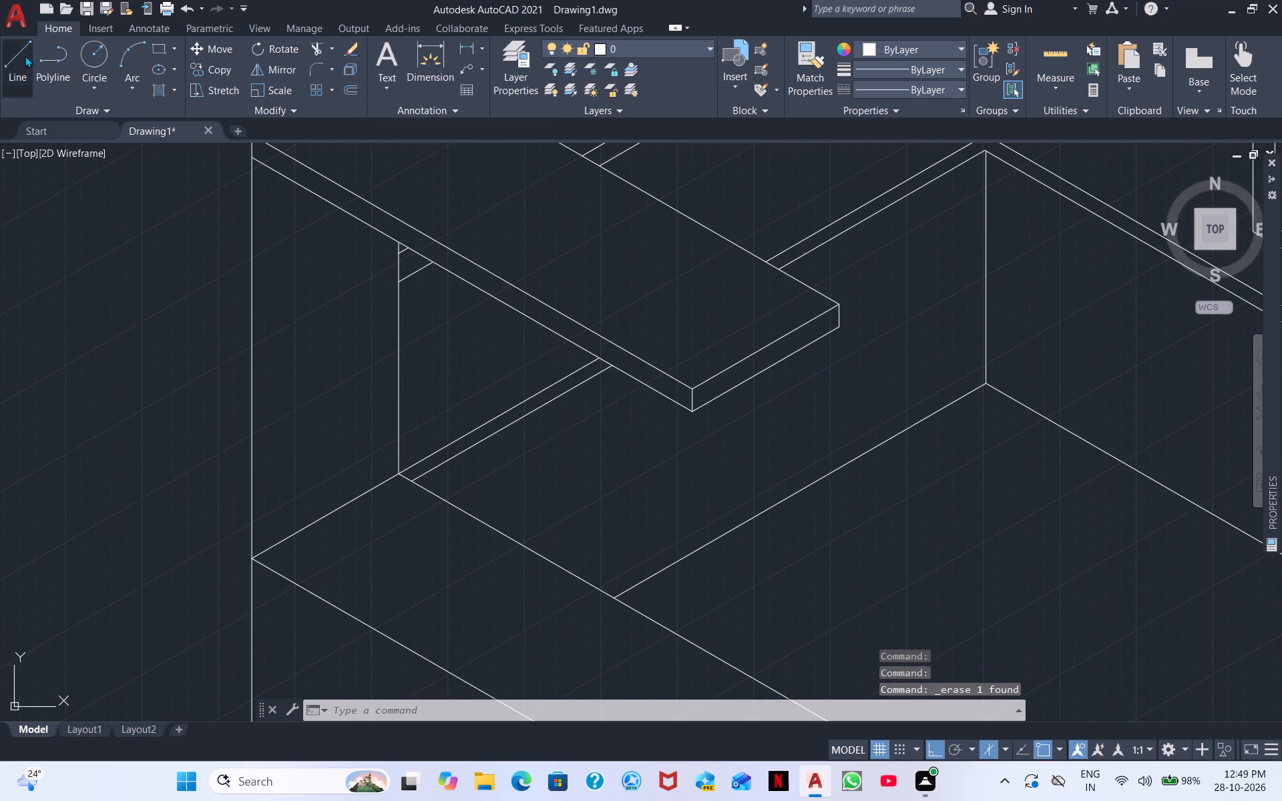
Draw a 30° line just above the end block's short back edge, from the outer vertical edge past the inner vertical one.
left_click(25, 55)
left_click(248, 541)
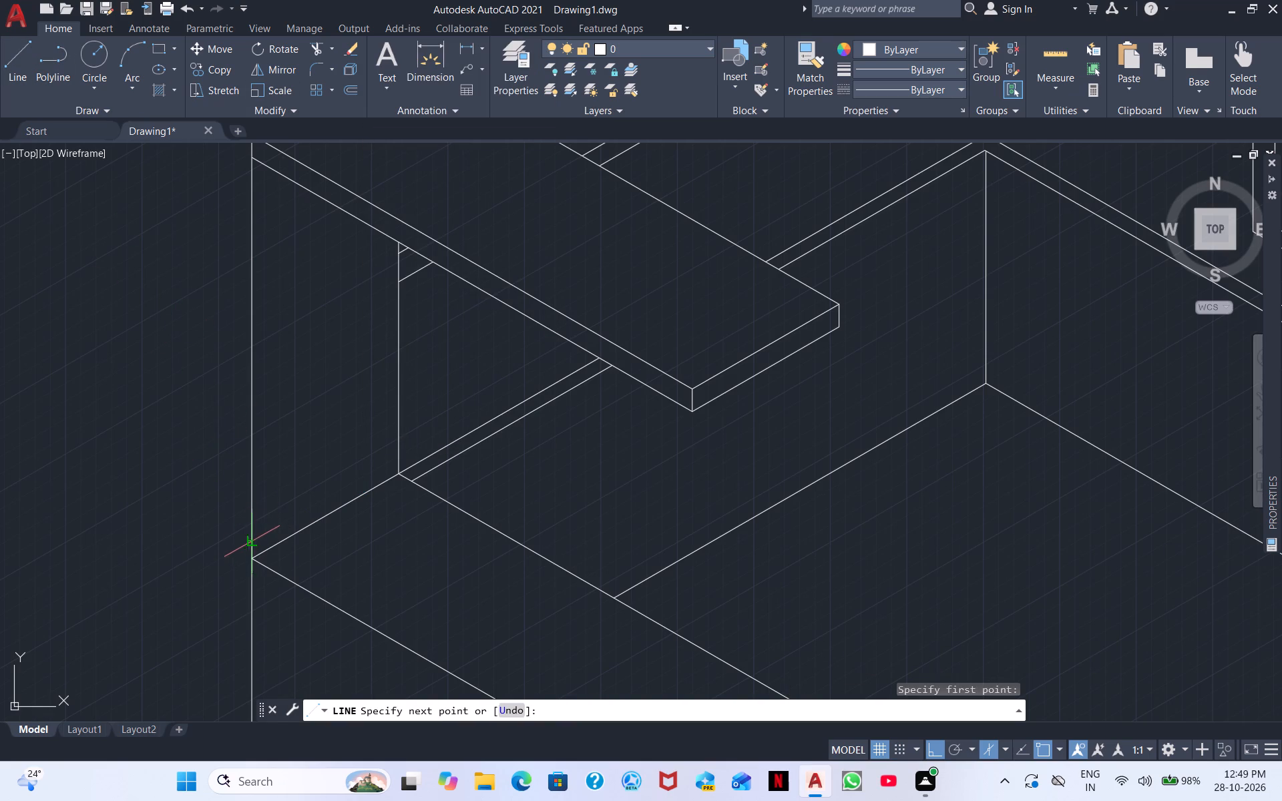
left_click(449, 415)
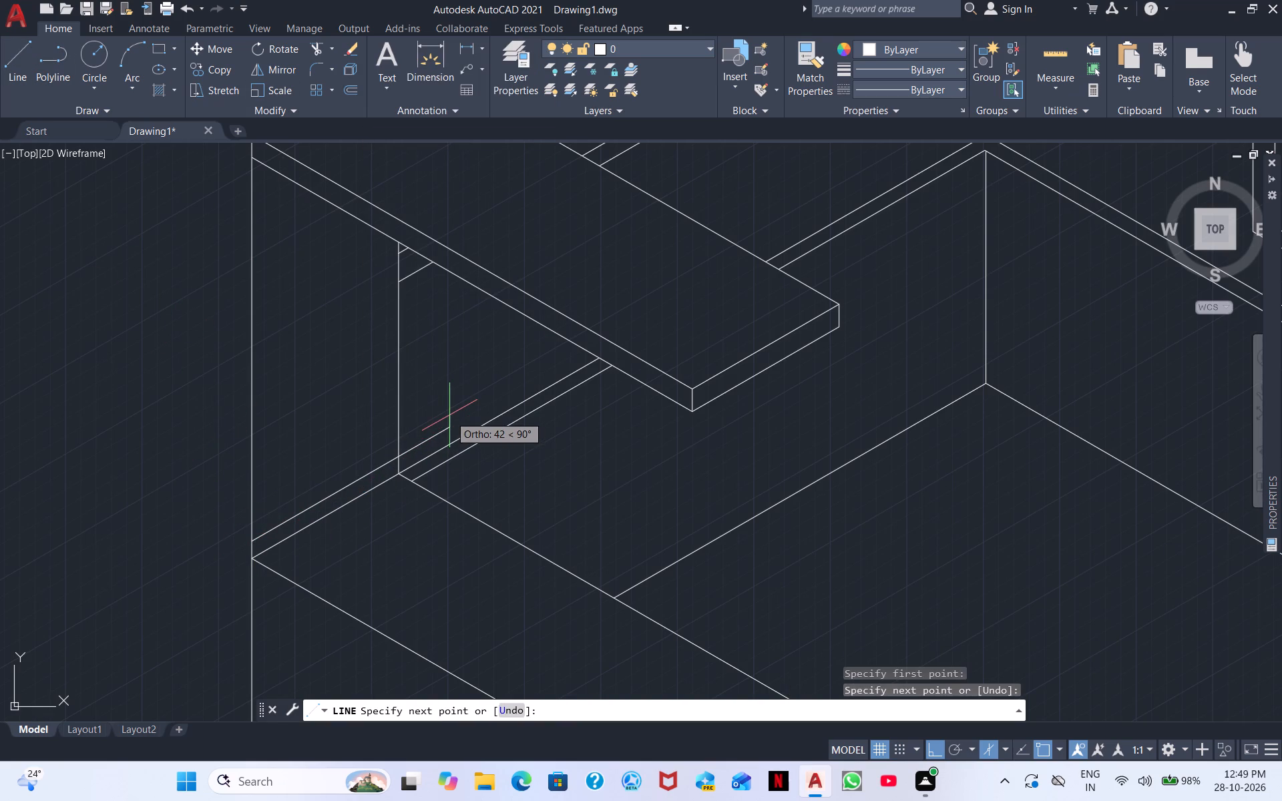
key("Escape")
Draw two vertical lines up from the new 30° line, one near the outer edge to the upper top's underside, one near the inner edge past it.
right_click(450, 415)
left_click(482, 421)
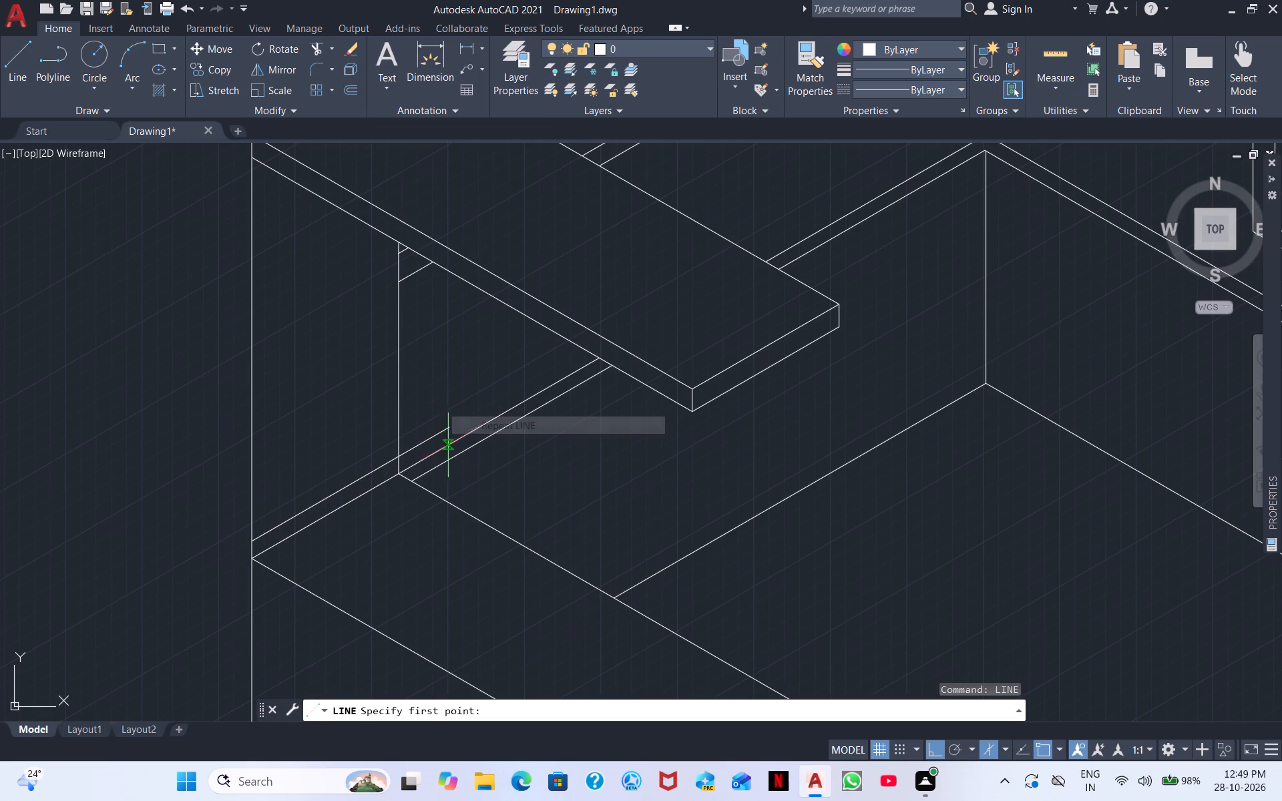
left_click(275, 526)
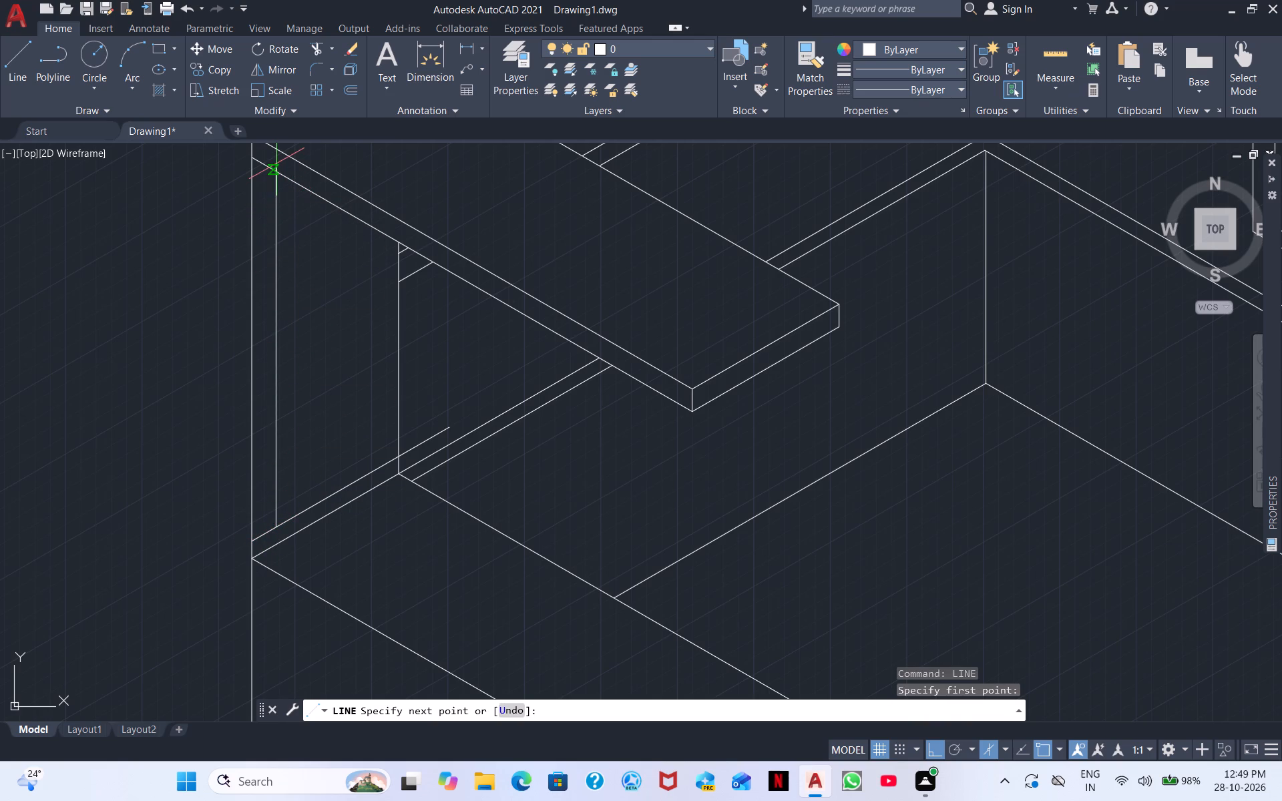
left_click(276, 164)
key("Escape")
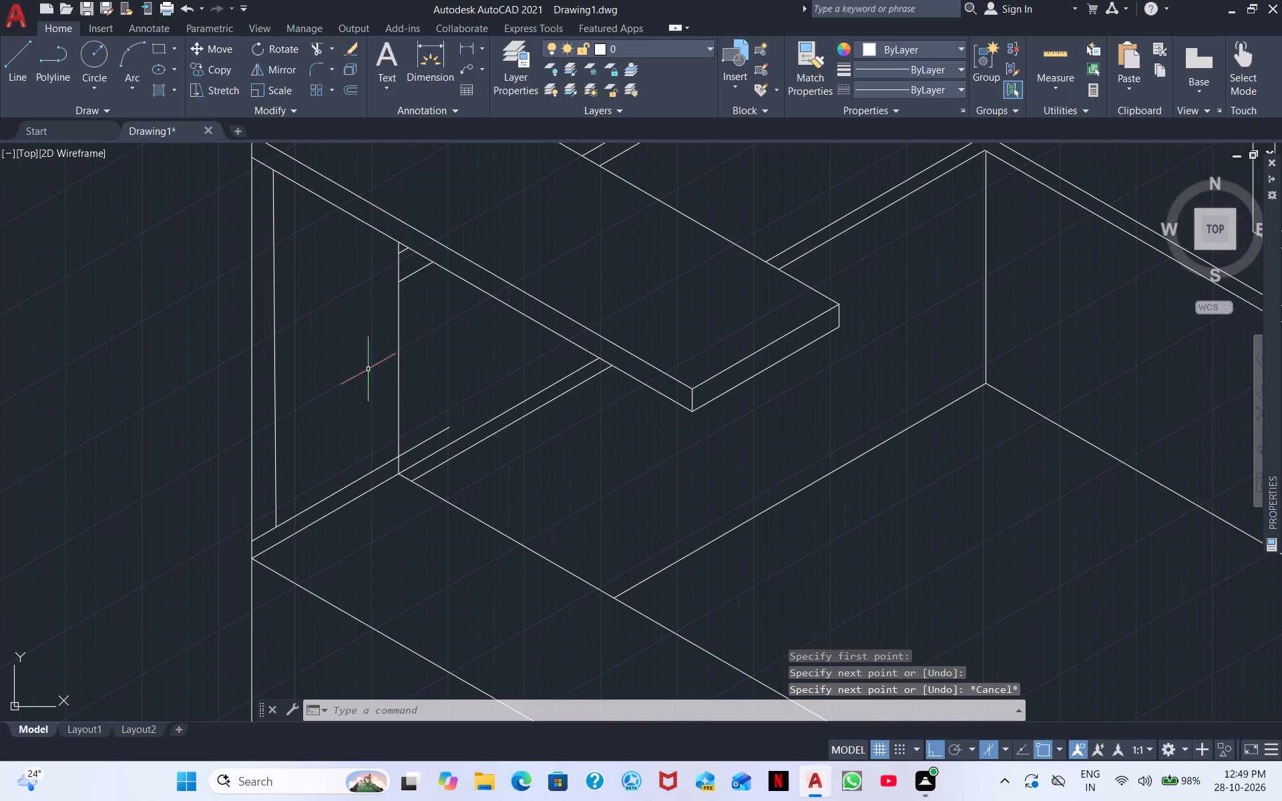
right_click(359, 430)
left_click(405, 445)
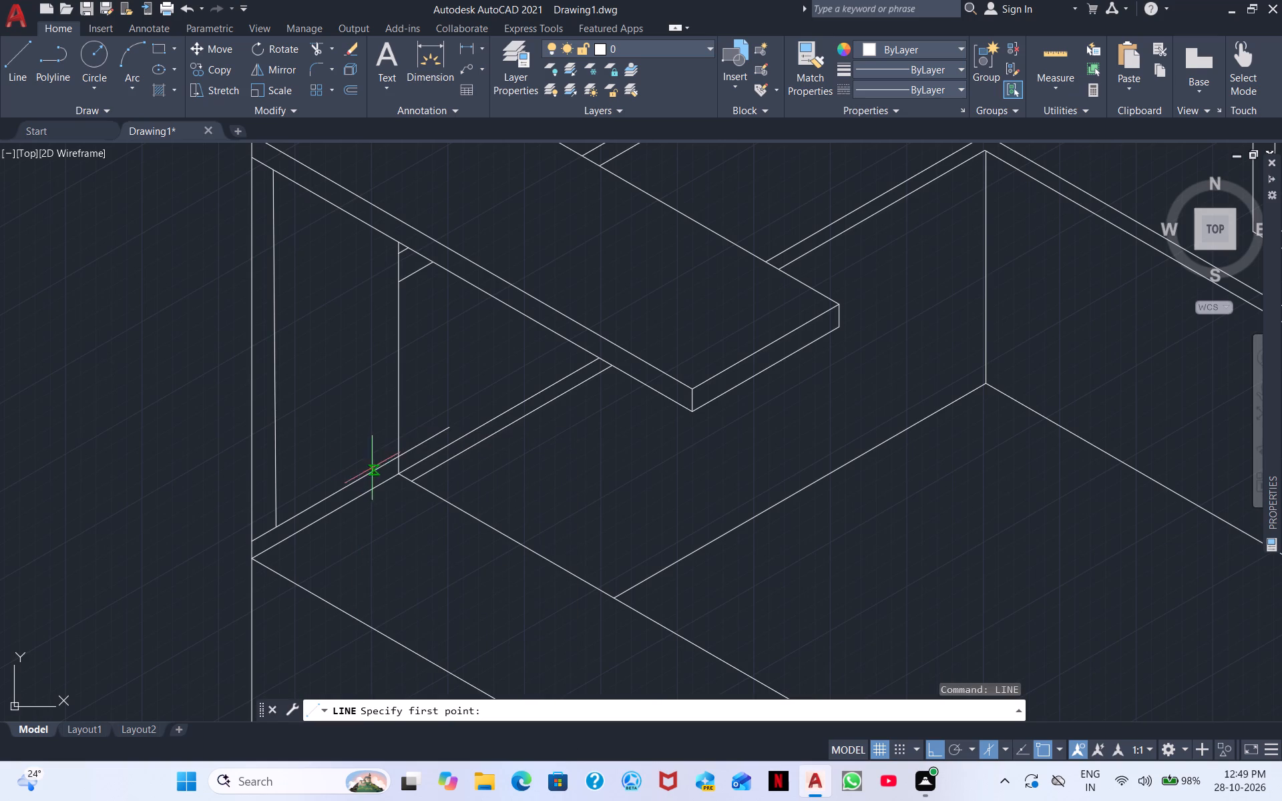
left_click_drag(384, 465, 385, 456)
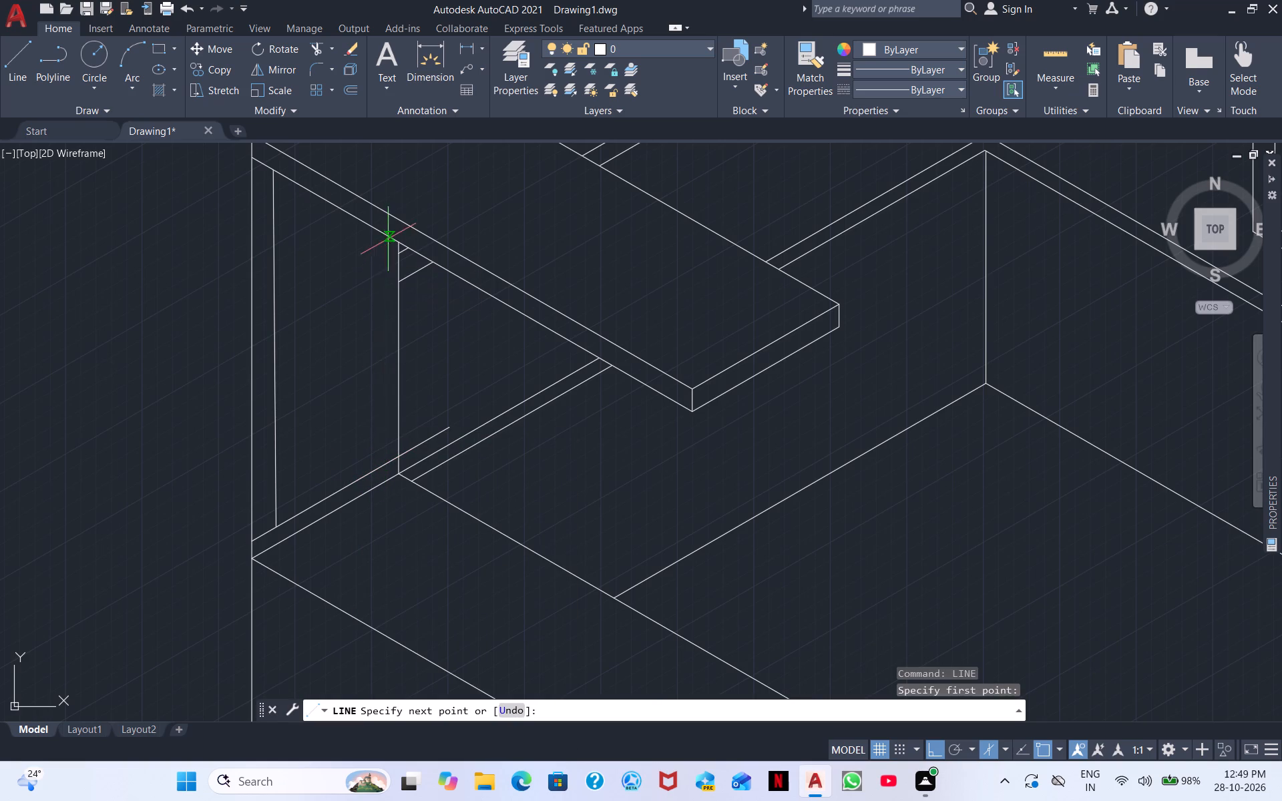
left_click(397, 184)
key("Escape")
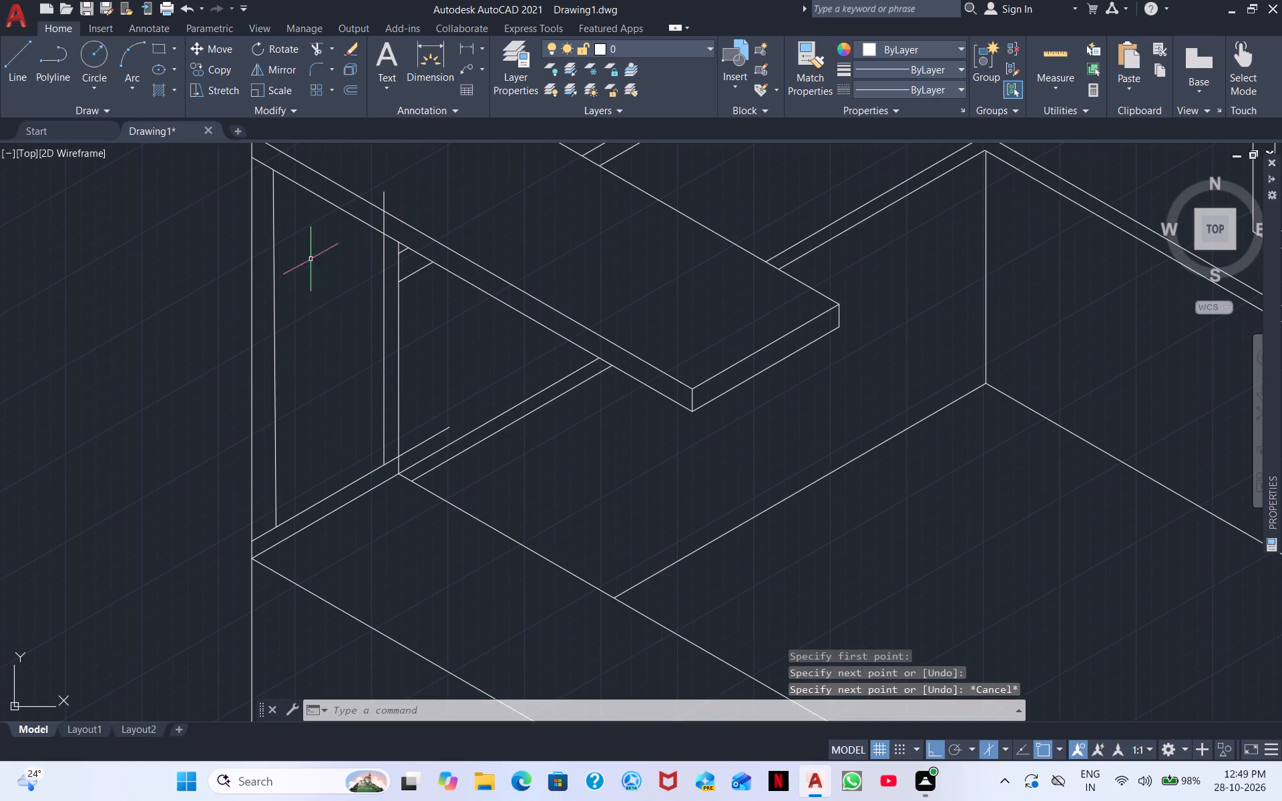
Draw two closely spaced parallel 30° lines from the outer of the new vertical lines past the inner edge, at the end panel's lower part.
left_click(17, 61)
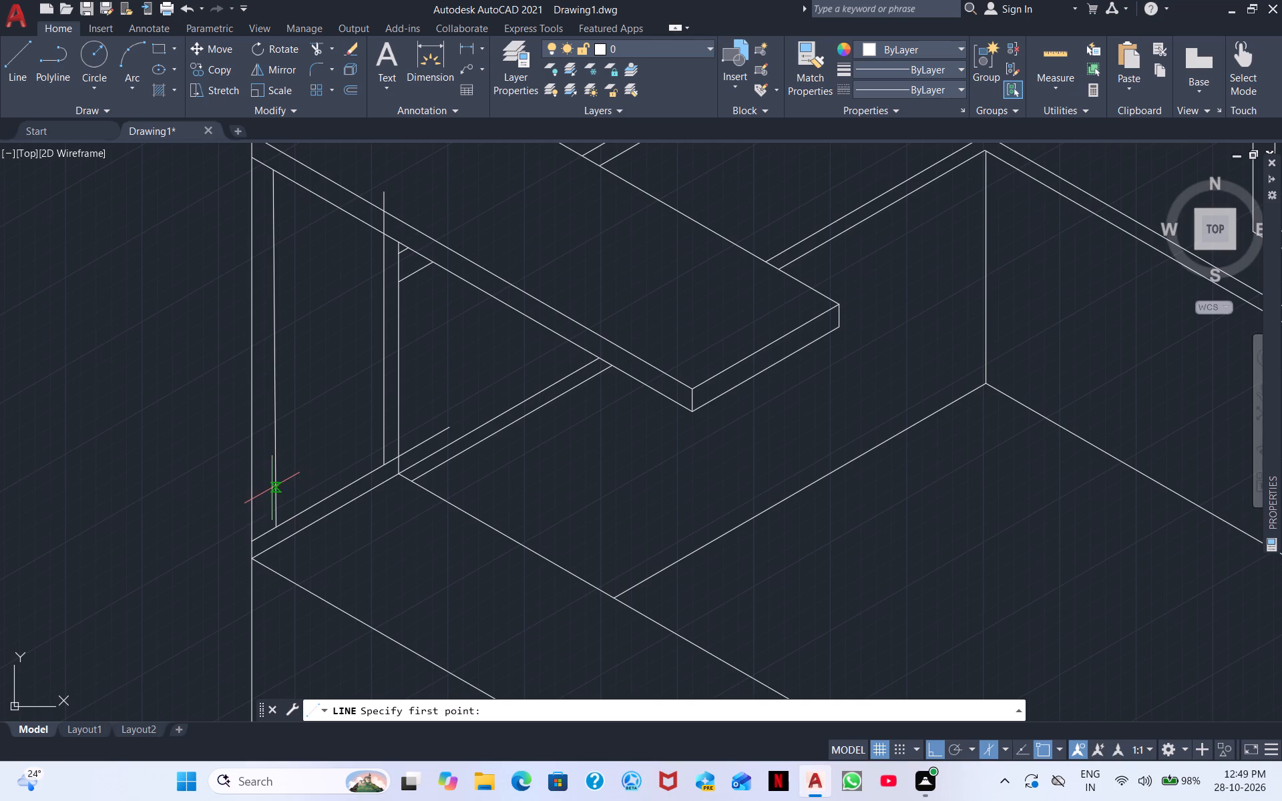
left_click(278, 443)
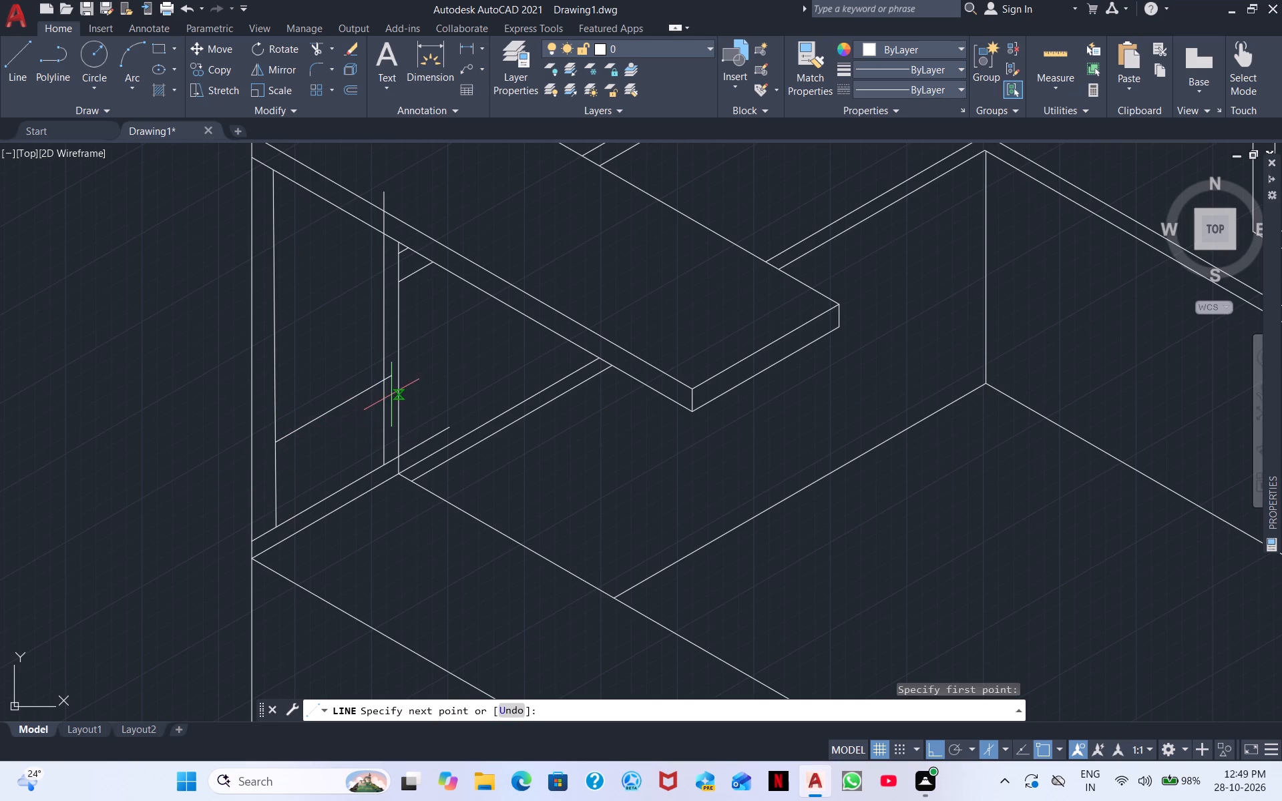
left_click(441, 350)
key("Escape")
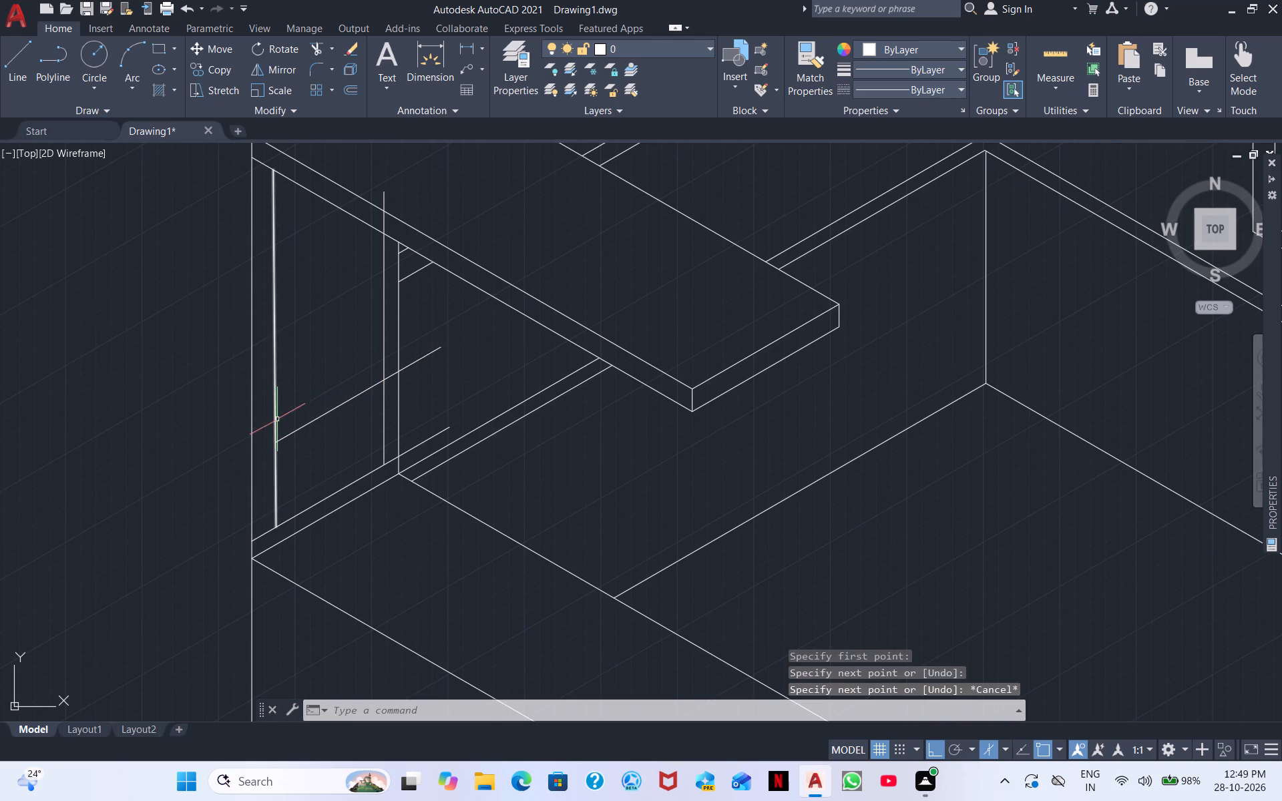
right_click(277, 419)
left_click(325, 432)
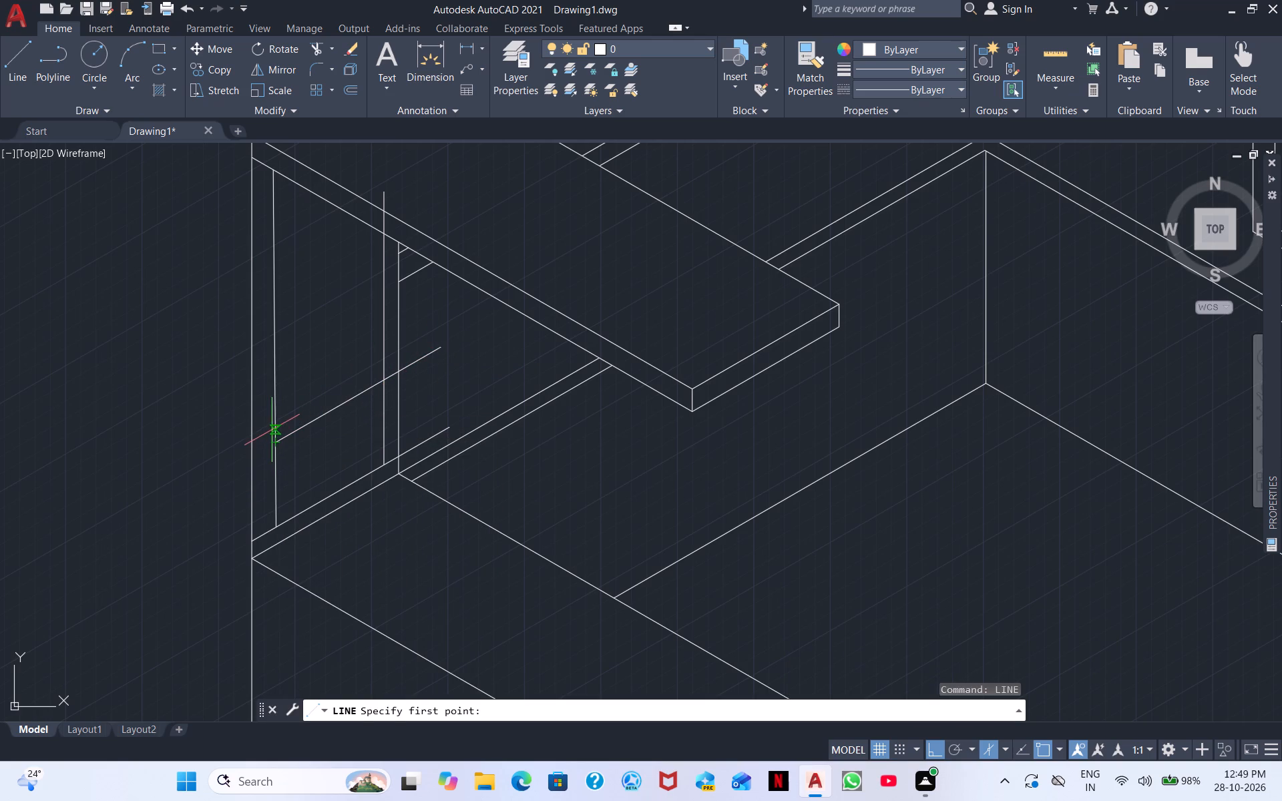
left_click(272, 430)
left_click(427, 342)
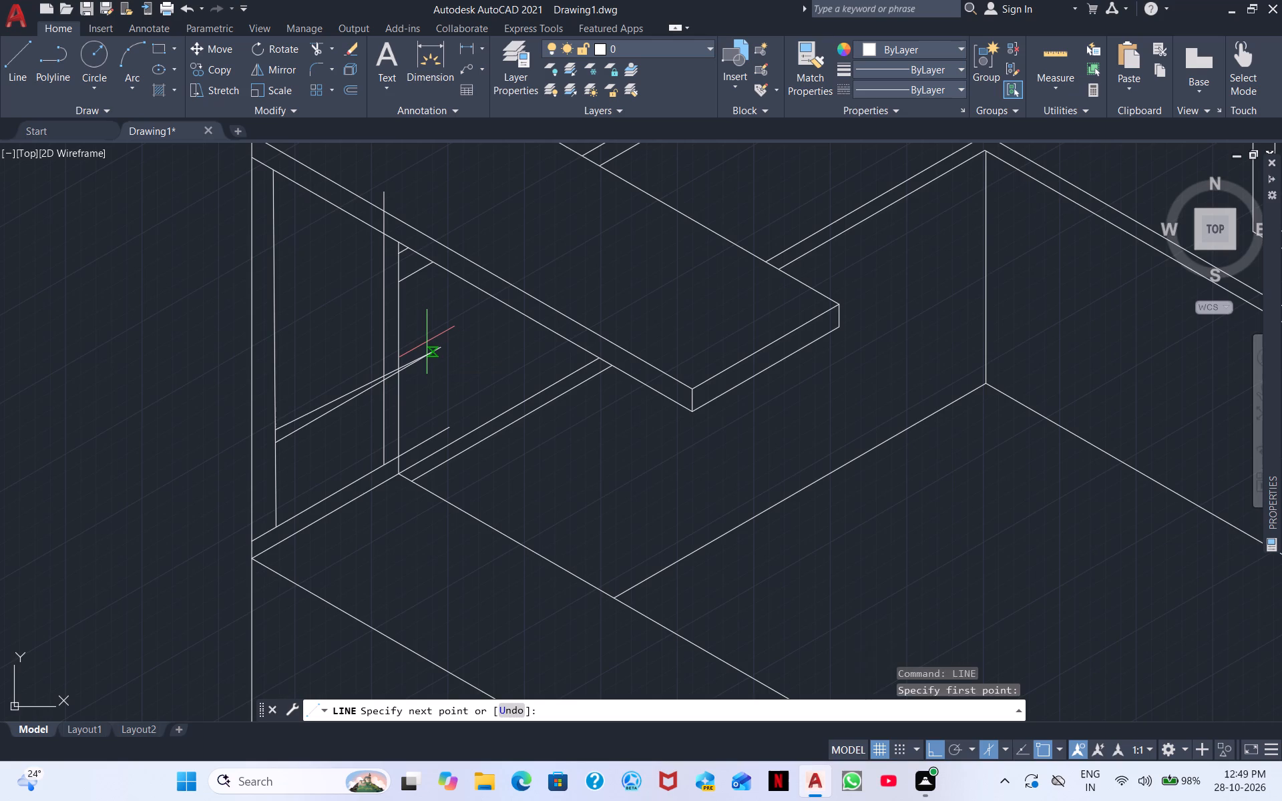
key("ctrl+z")
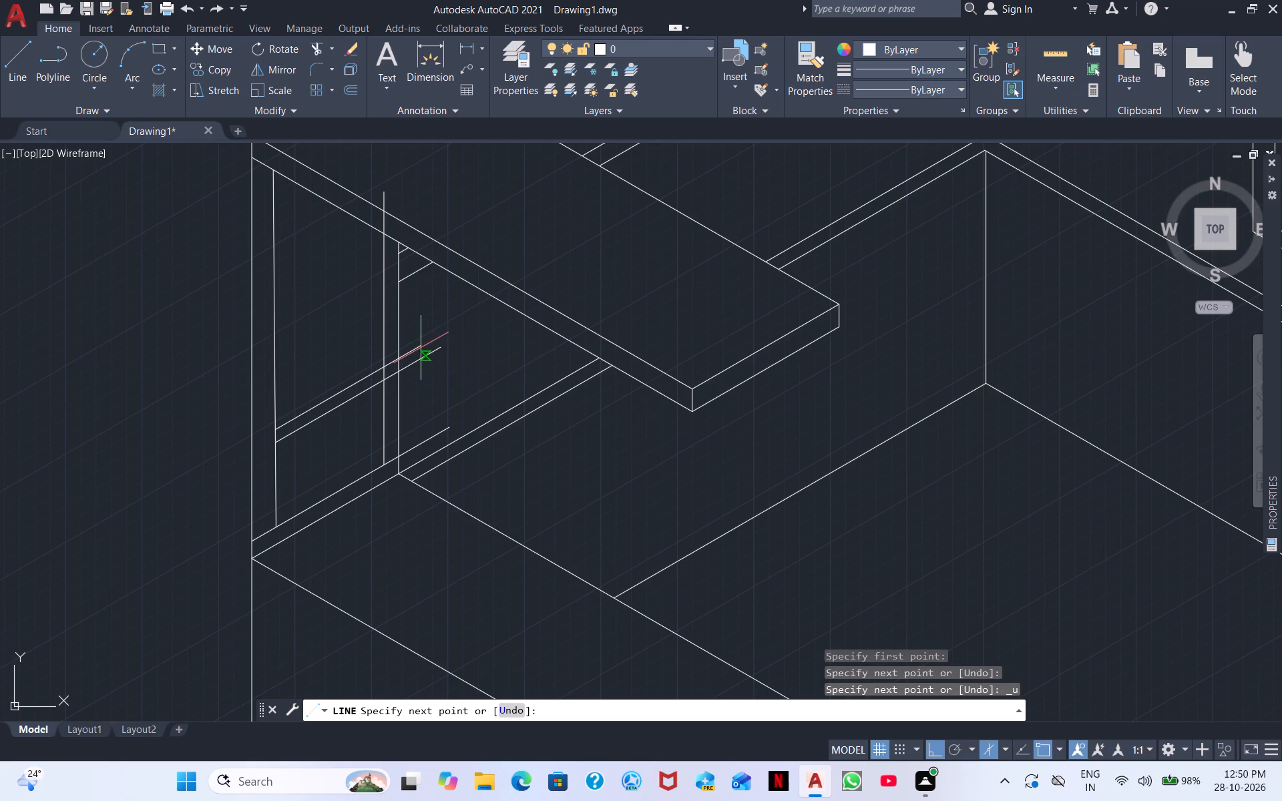
left_click(433, 324)
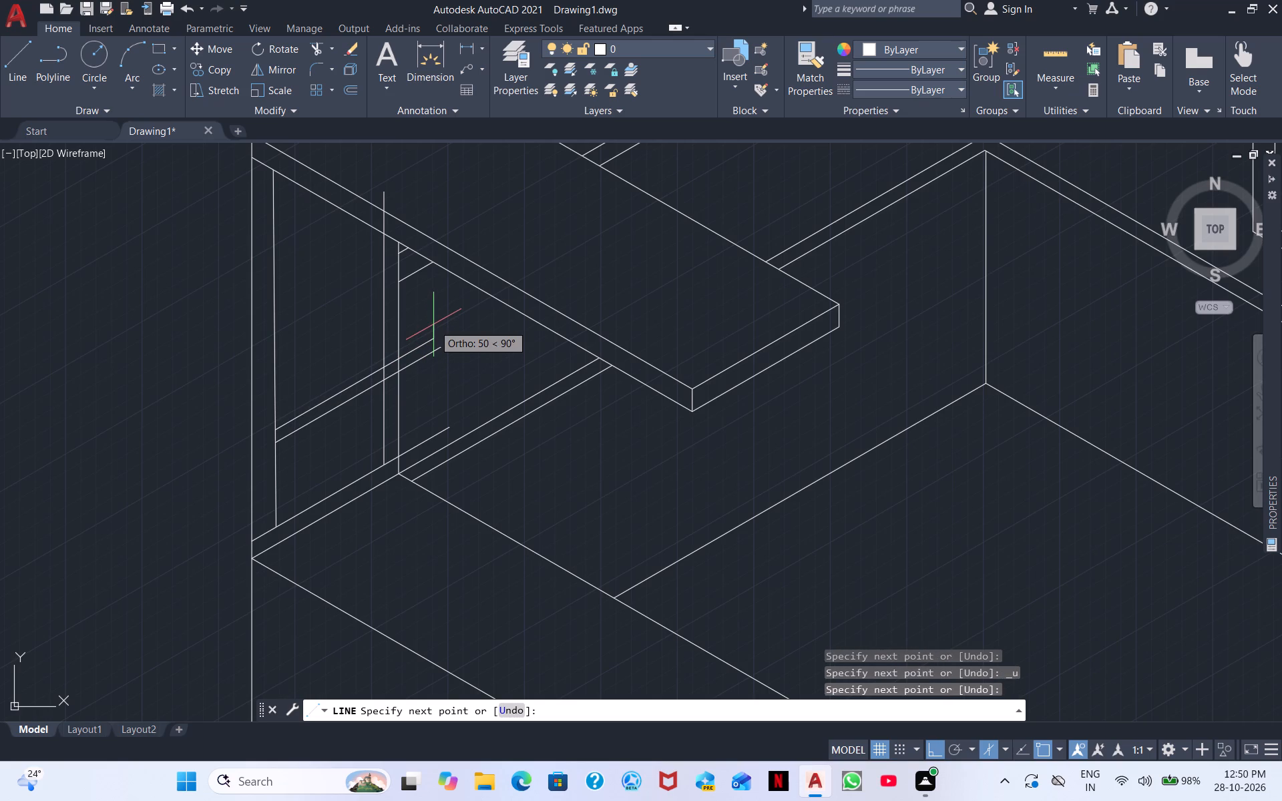
key("Escape")
Draw a second pair of closely spaced 30° lines from the same vertical line, higher on the end panel, extending past the upper top's front edge.
right_click(433, 328)
left_click(466, 336)
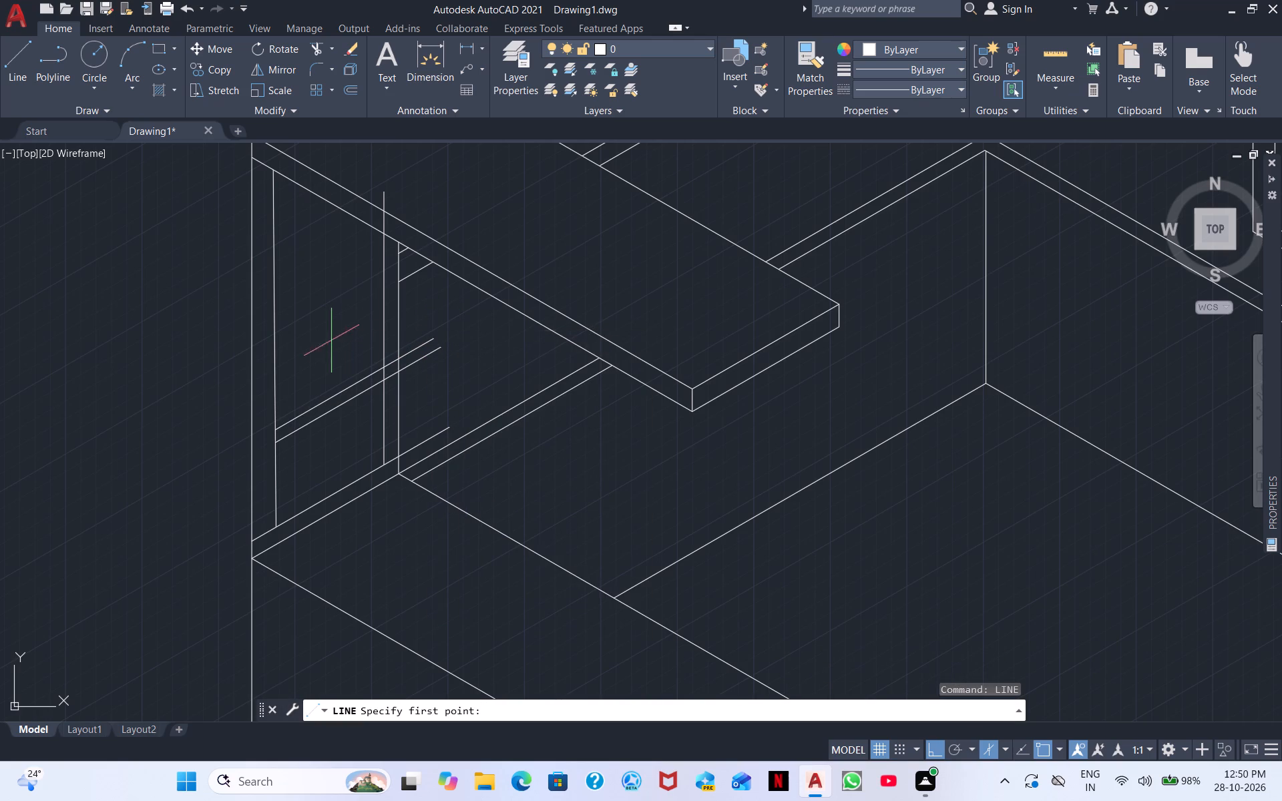
left_click(267, 333)
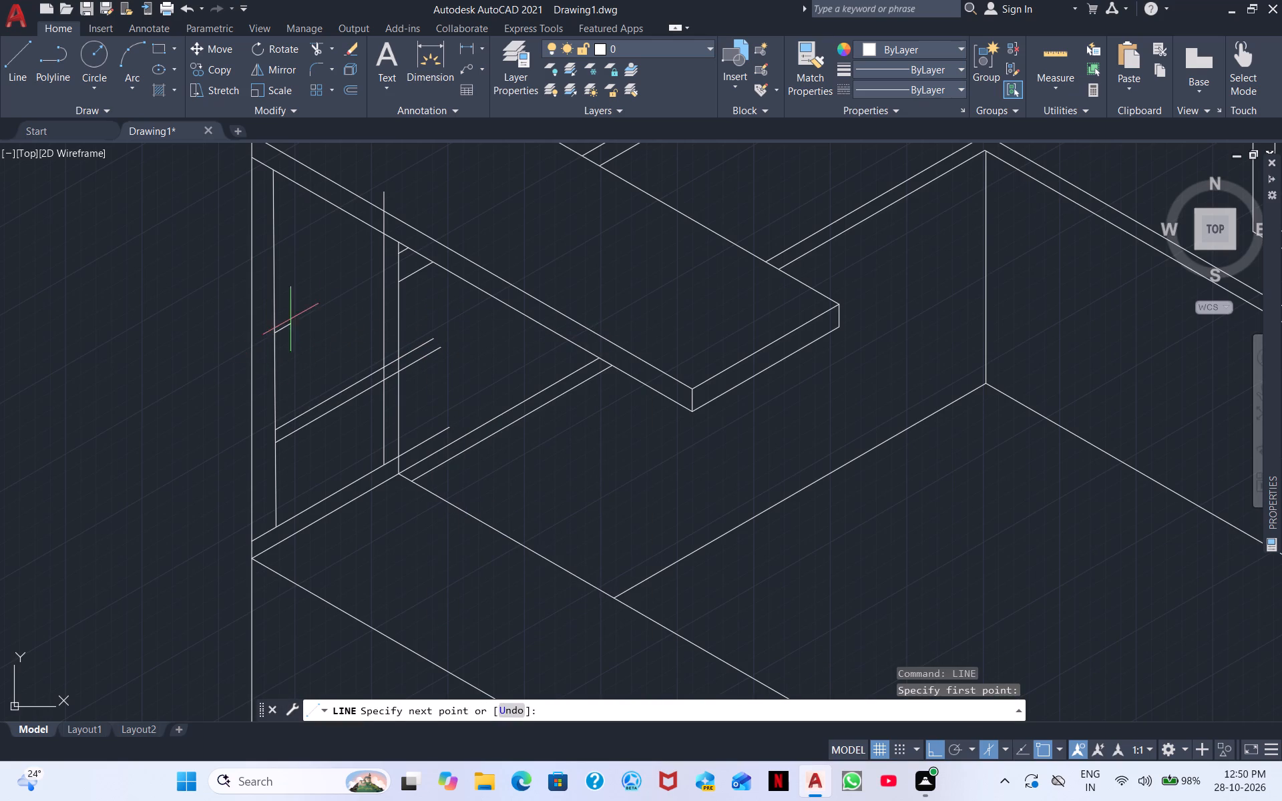
left_click(497, 220)
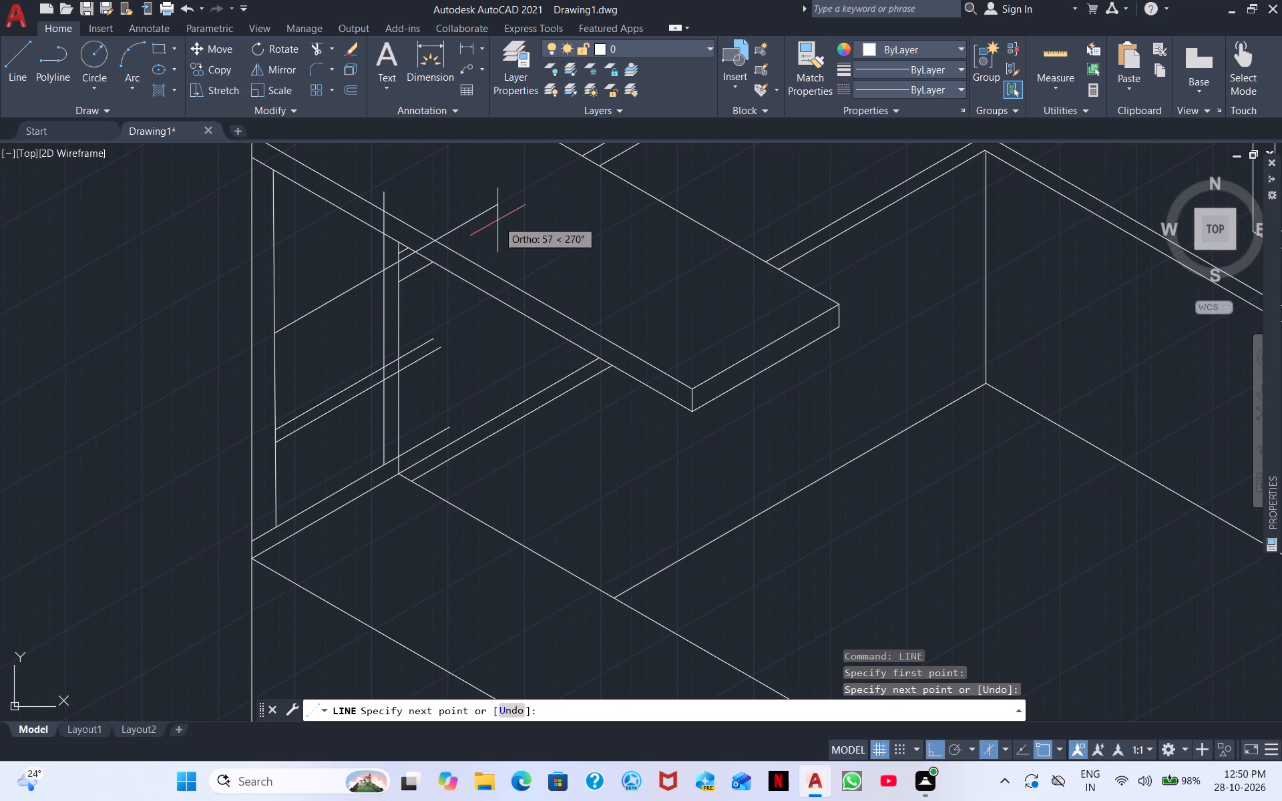
left_click(497, 220)
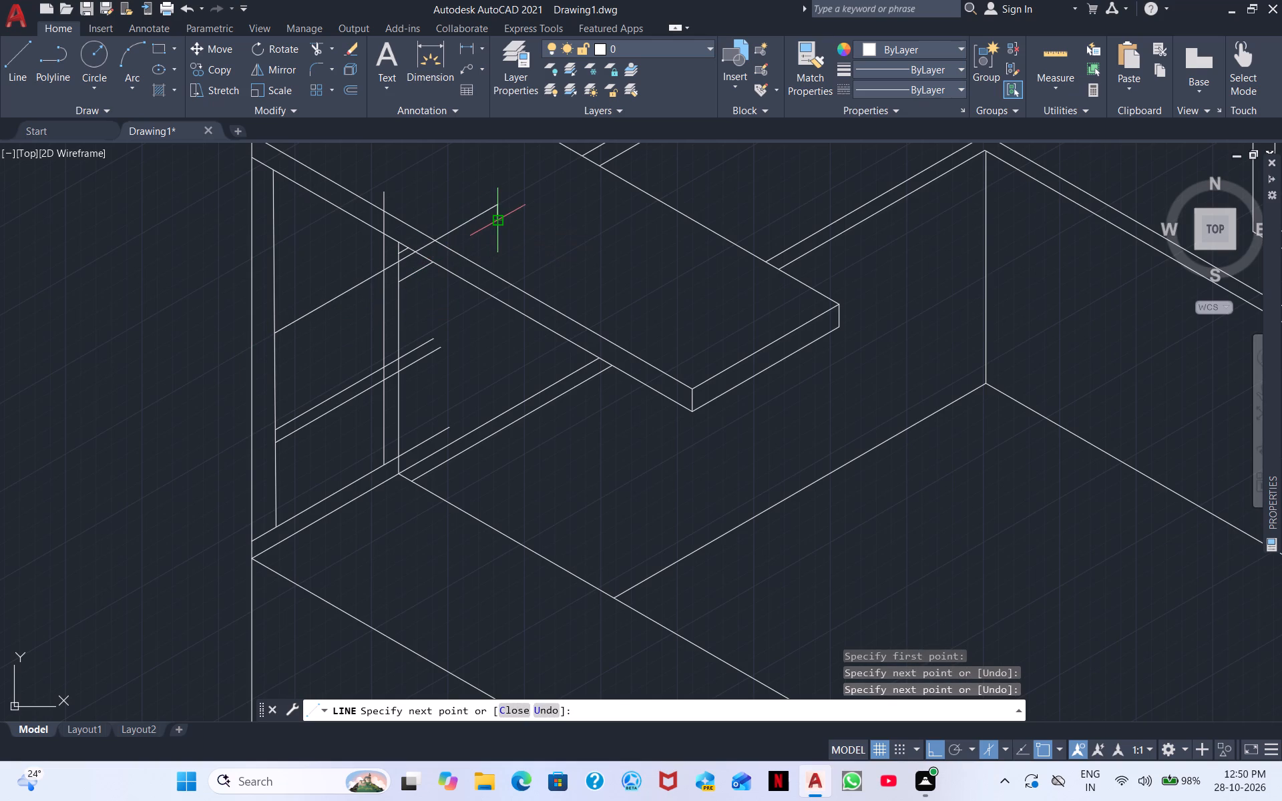
key("Escape")
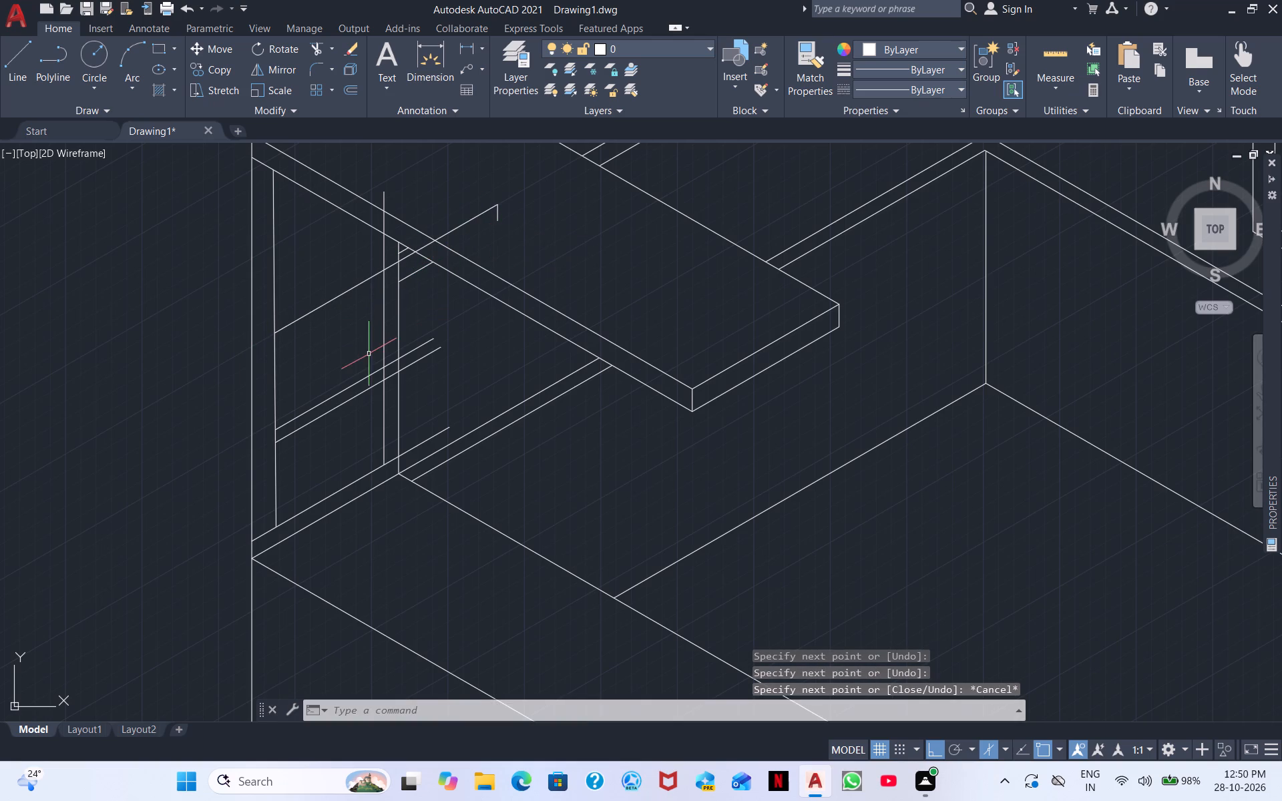
right_click(369, 354)
left_click(430, 364)
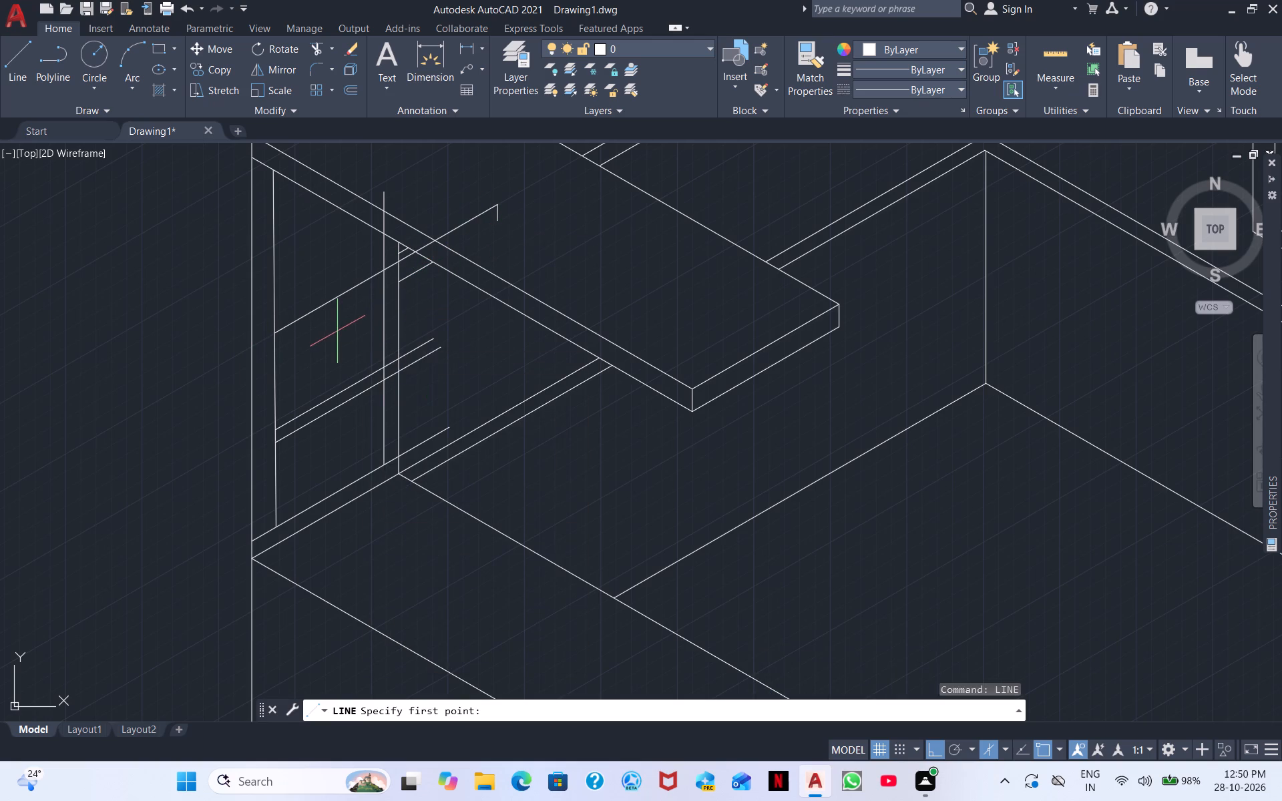
scroll(337, 331, "up", 1)
left_click(238, 307)
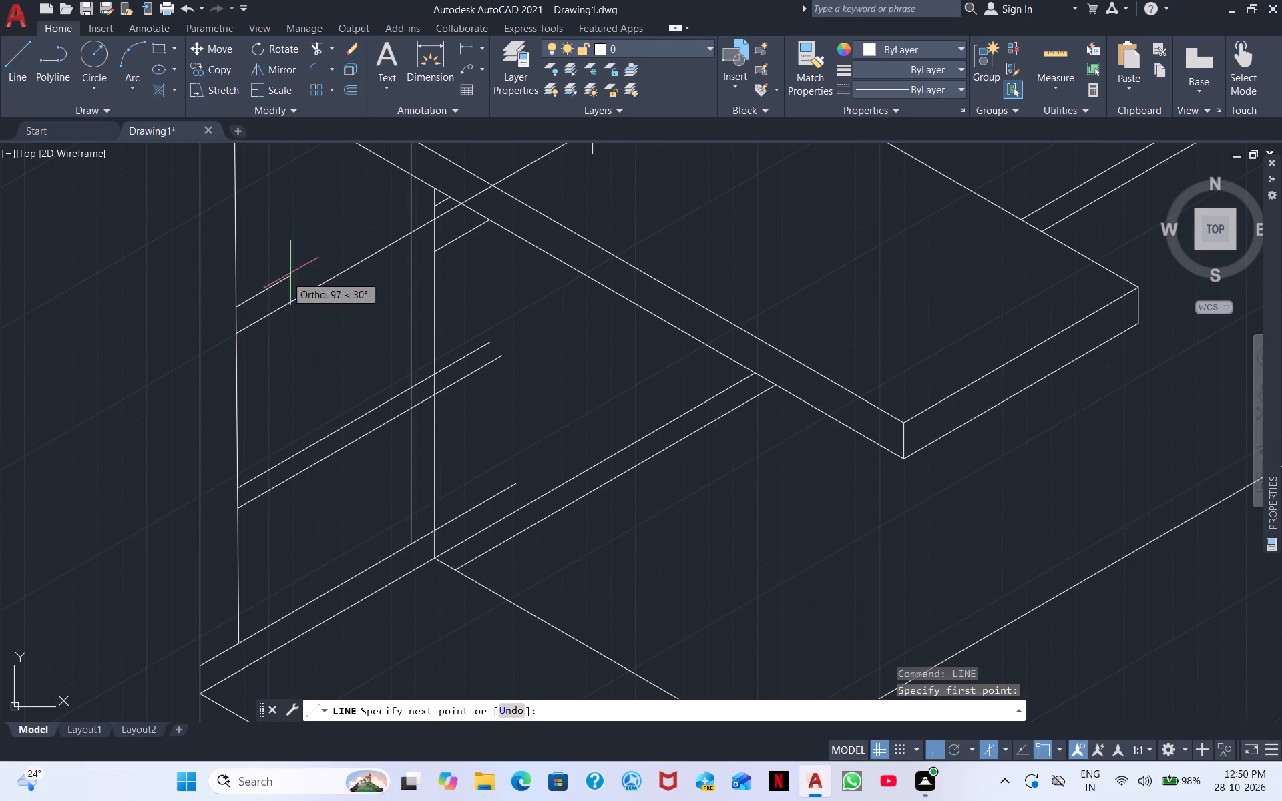
middle_click_drag(396, 208, 264, 390)
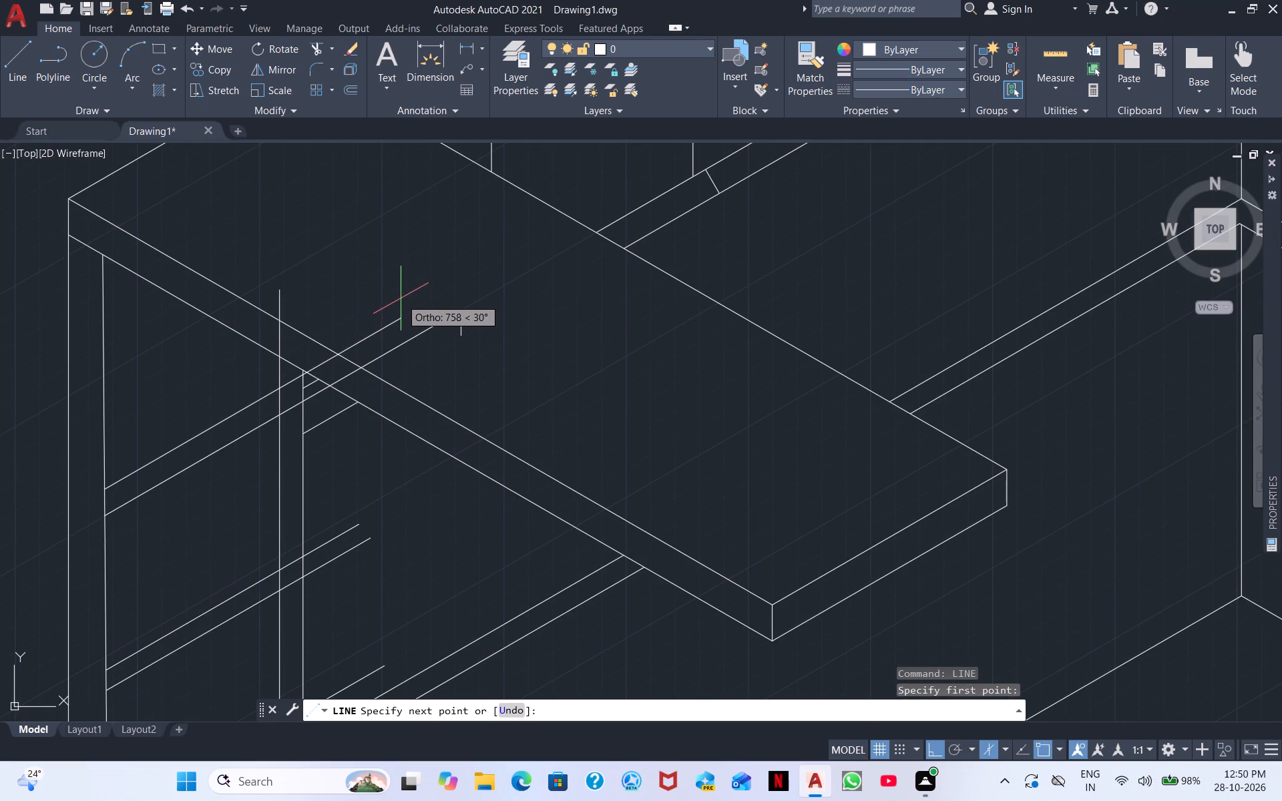
left_click(420, 289)
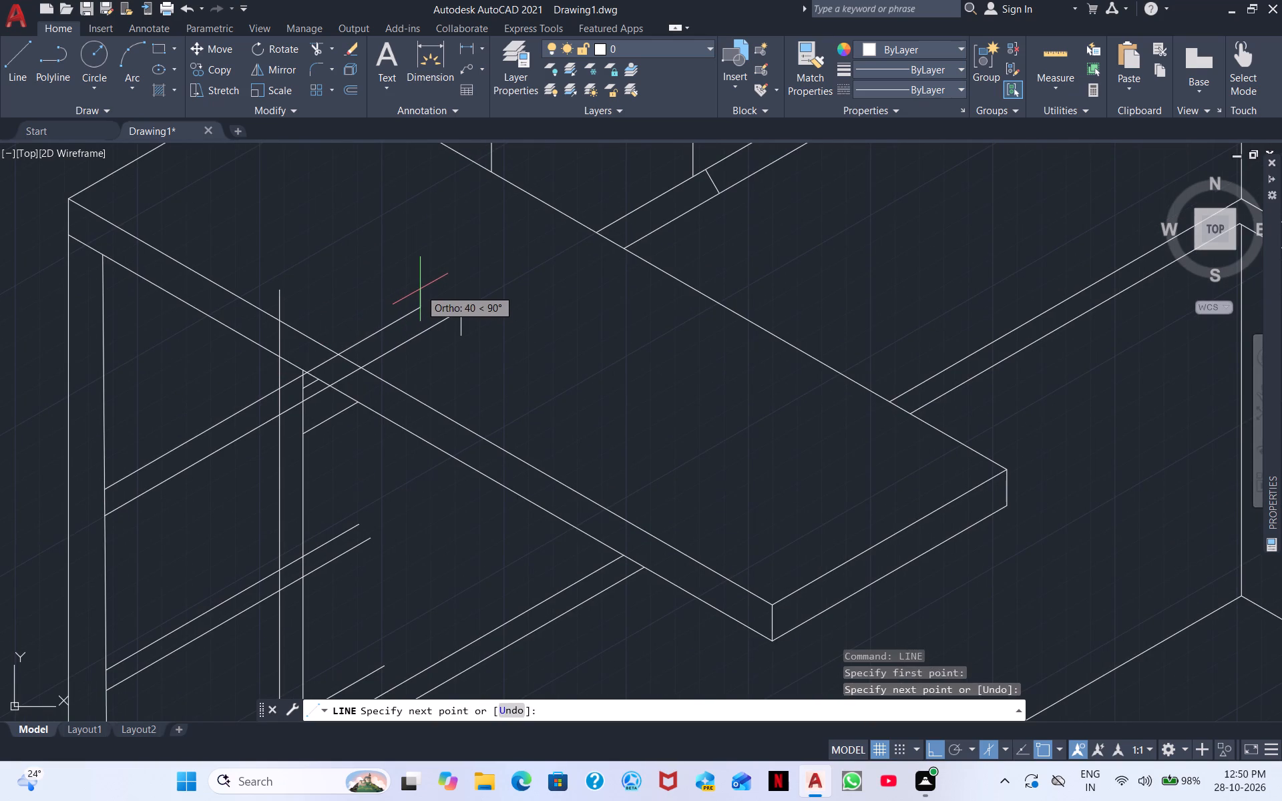
Trim the upper pair of 30° shelf lines where they cross and extend past the upper top's front edge, removing the leftover short vertical.
key("Escape")
scroll(449, 325, "down", 1)
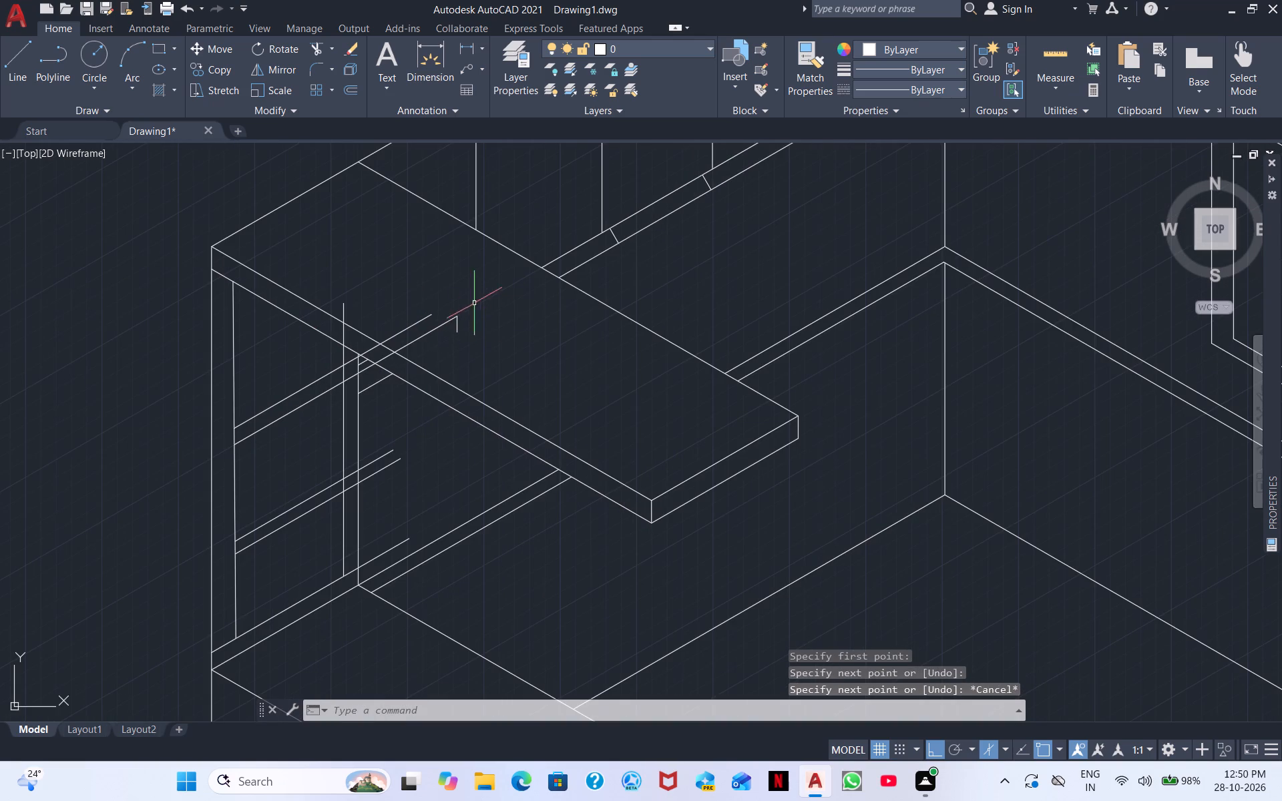
left_click(319, 53)
left_click_drag(399, 306, 459, 356)
left_click_drag(482, 325, 453, 333)
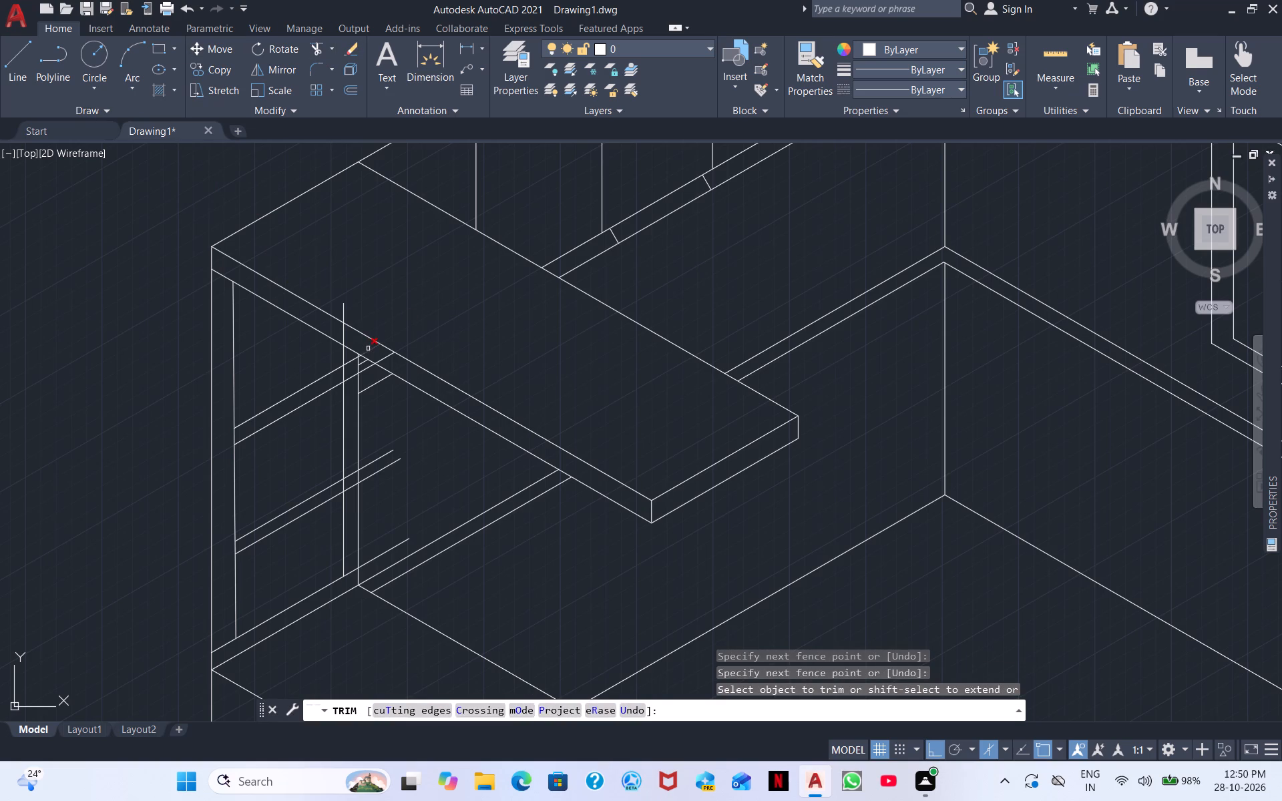
left_click(368, 348)
left_click(387, 357)
Trim the remaining ends of the upper shelf line pair below the upper top back to the end panel's inner frame vertical.
scroll(347, 379, "up", 2)
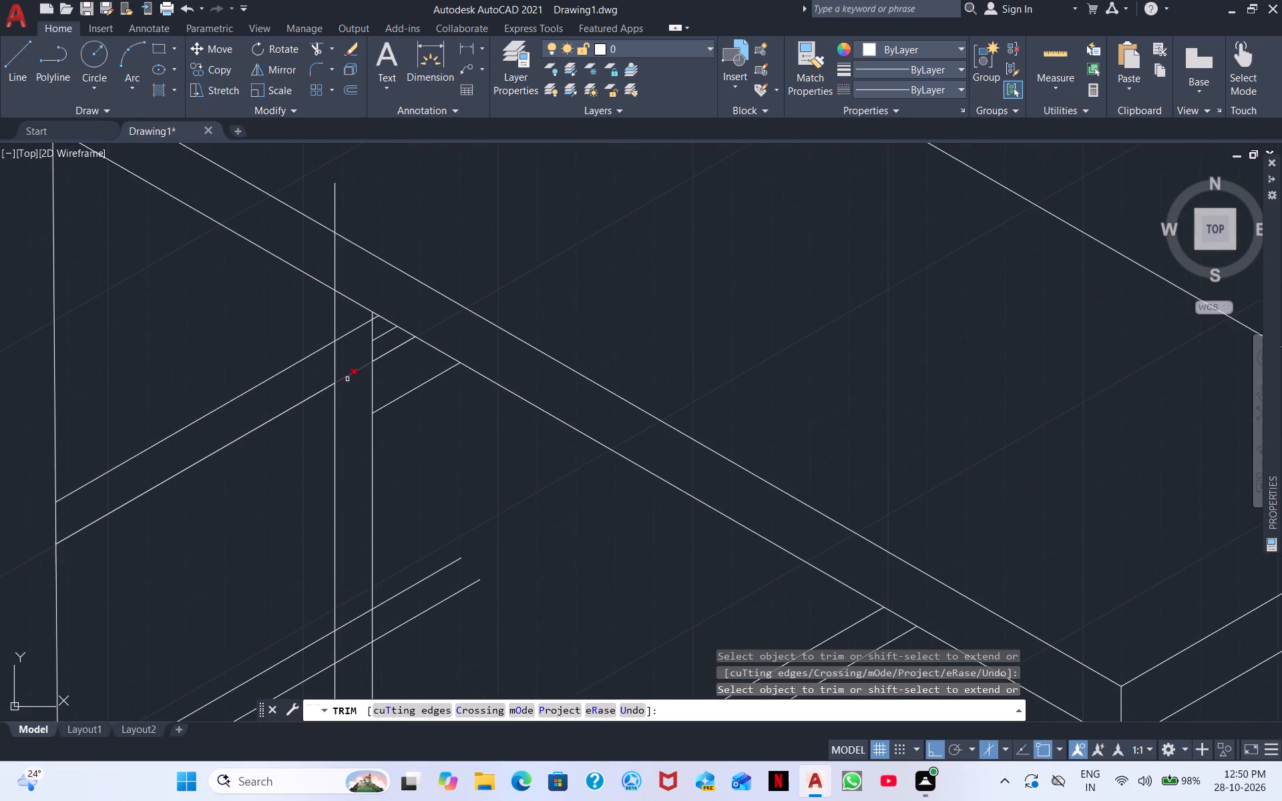
left_click(394, 352)
scroll(379, 321, "up", 3)
left_click(357, 300)
left_click_drag(359, 306, 359, 307)
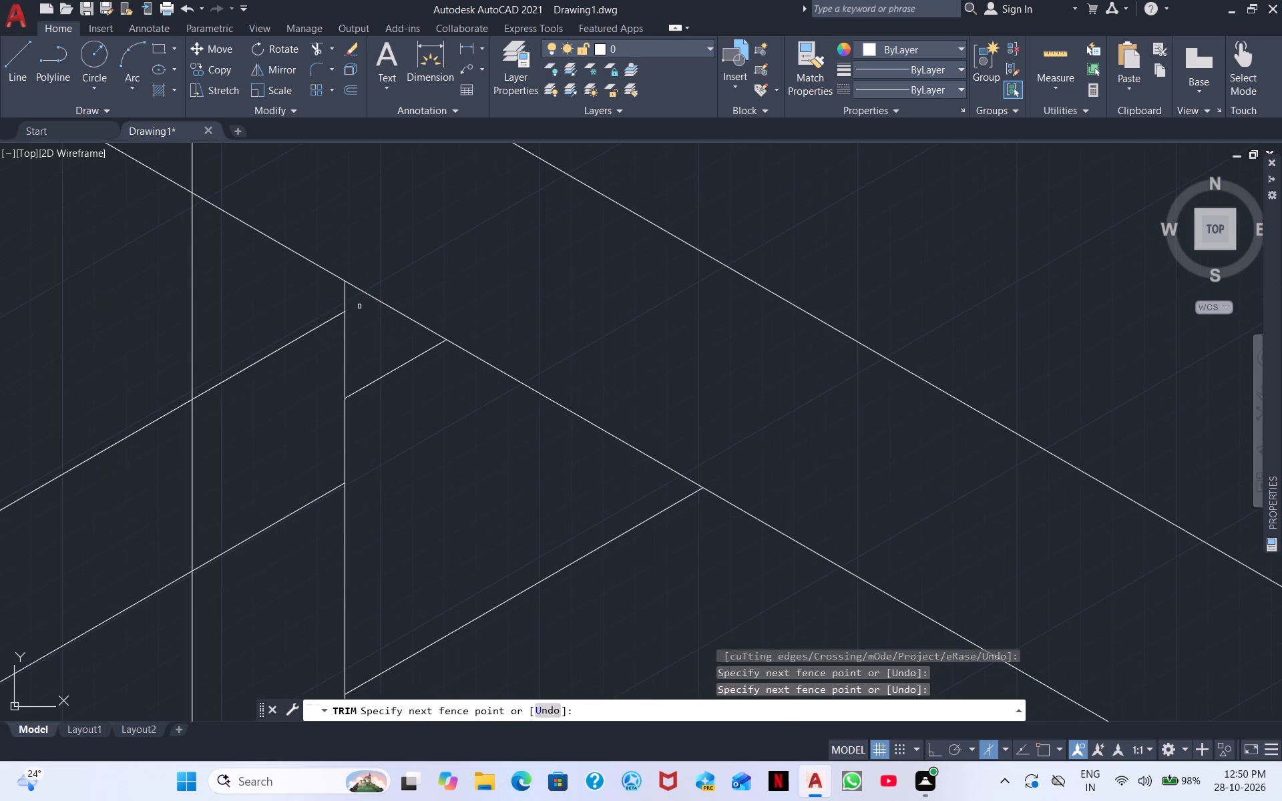
left_click_drag(359, 307, 366, 321)
scroll(362, 274, "down", 2)
left_click_drag(329, 292, 330, 370)
left_click_drag(330, 362, 331, 367)
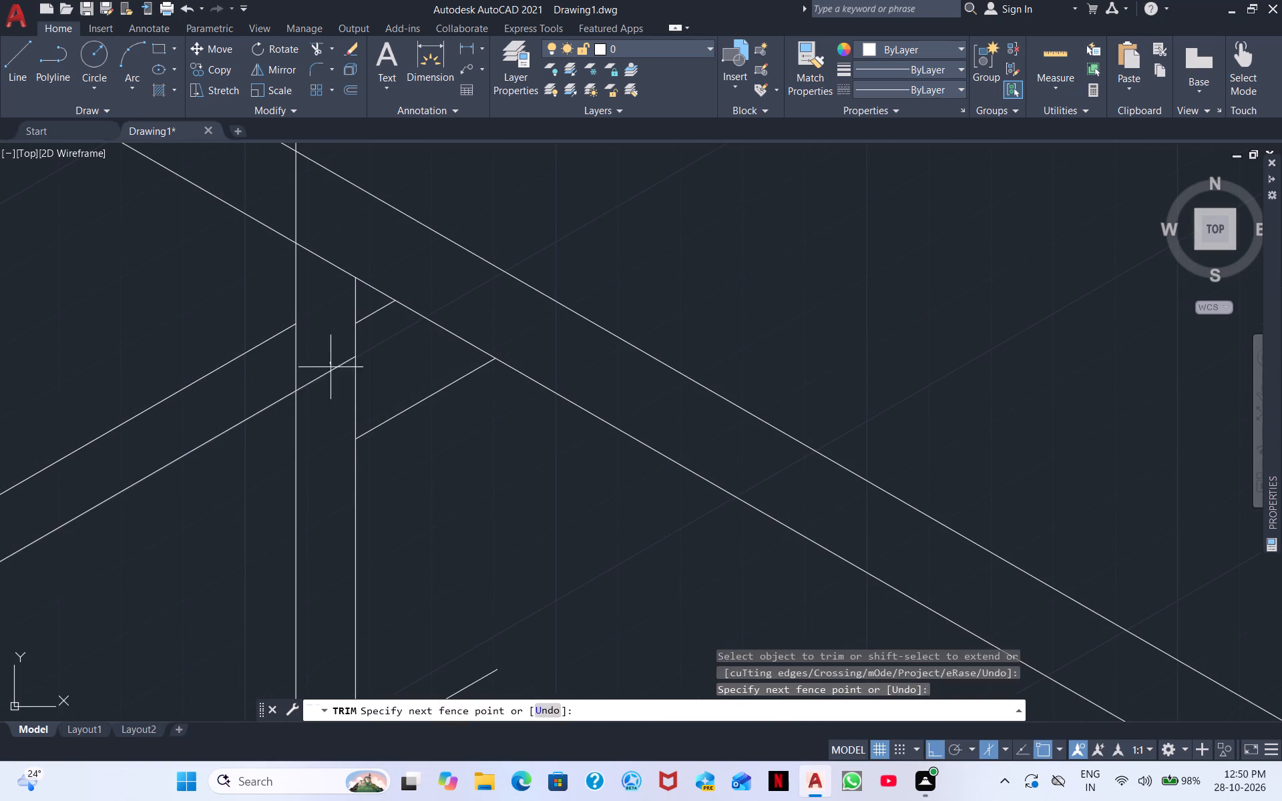
left_click_drag(331, 367, 342, 413)
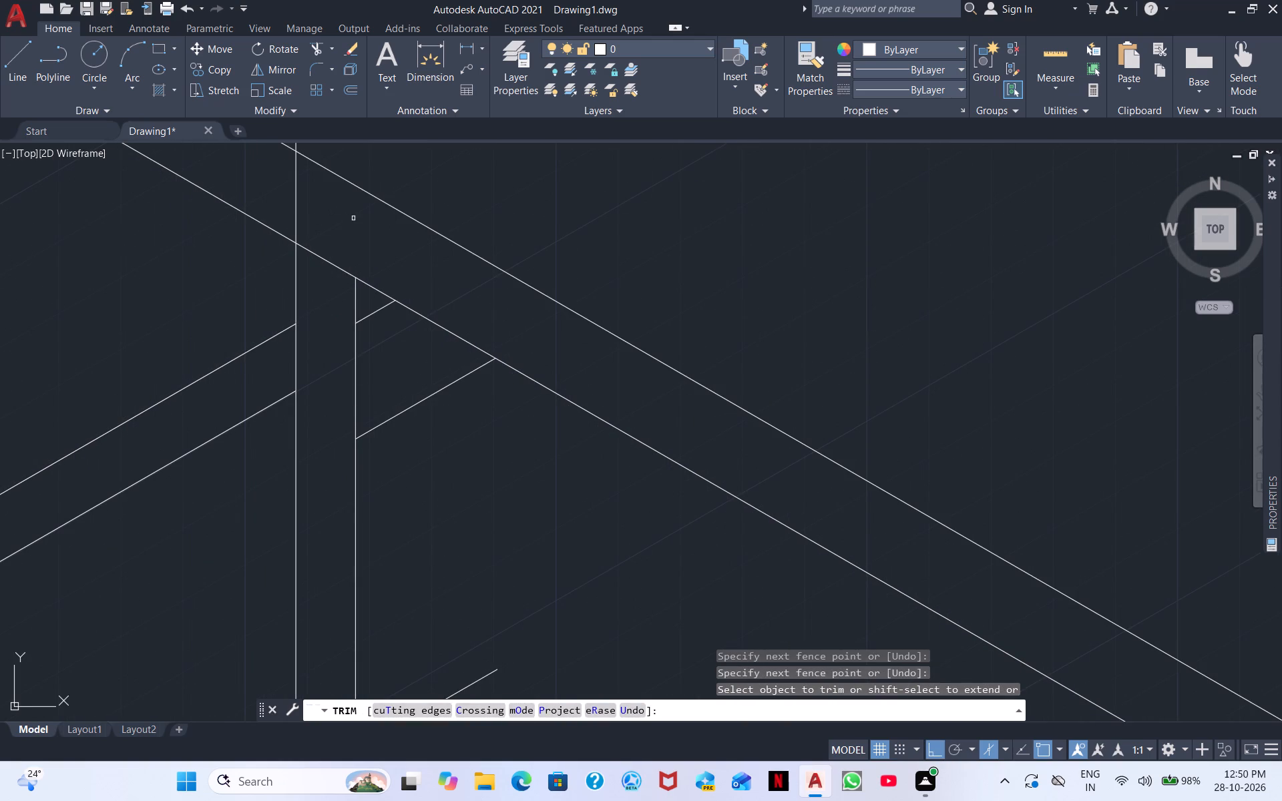
Trim the end panel's inner frame vertical back to the underside edge of the upper top.
scroll(347, 220, "down", 1)
middle_click_drag(349, 220, 449, 332)
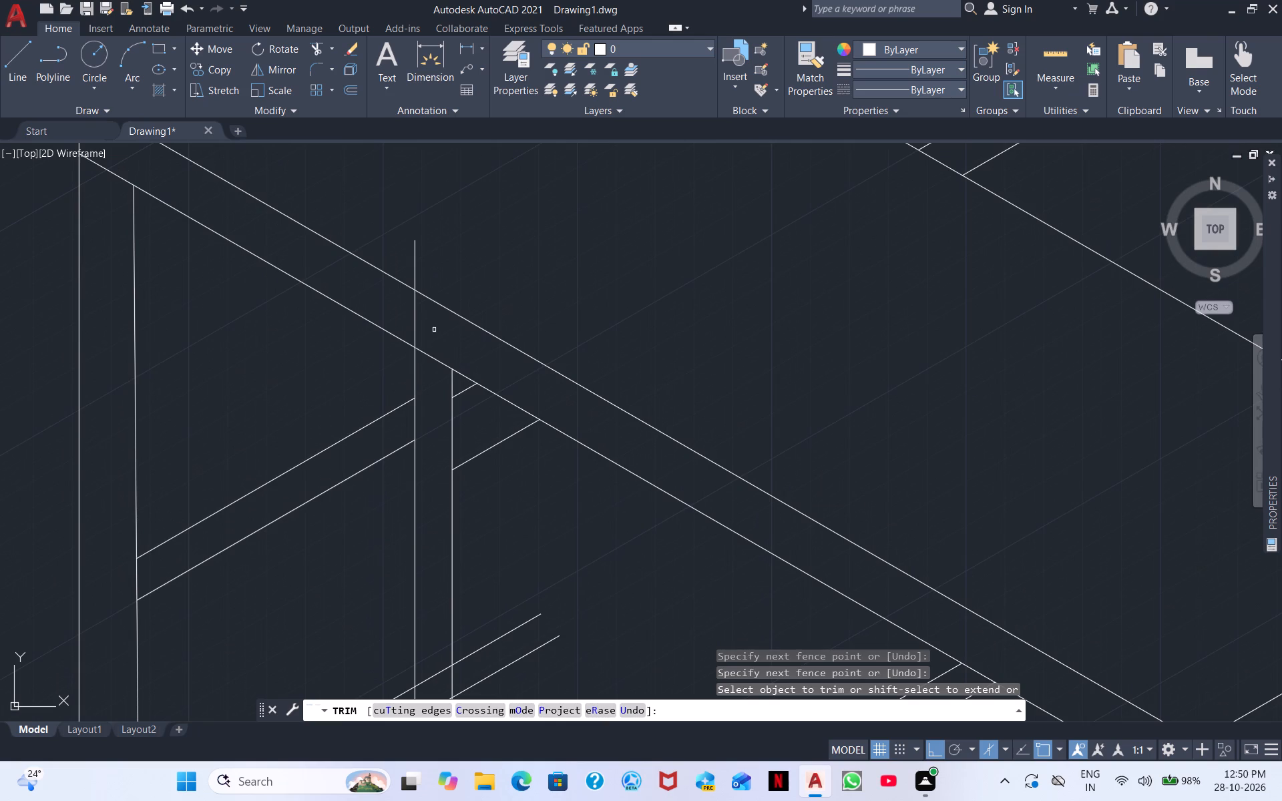
left_click(415, 311)
left_click_drag(401, 258, 441, 273)
Trim the lower pair of 30° shelf lines where they extend past the end panel's inner vertical edge.
middle_click_drag(515, 307, 521, 297)
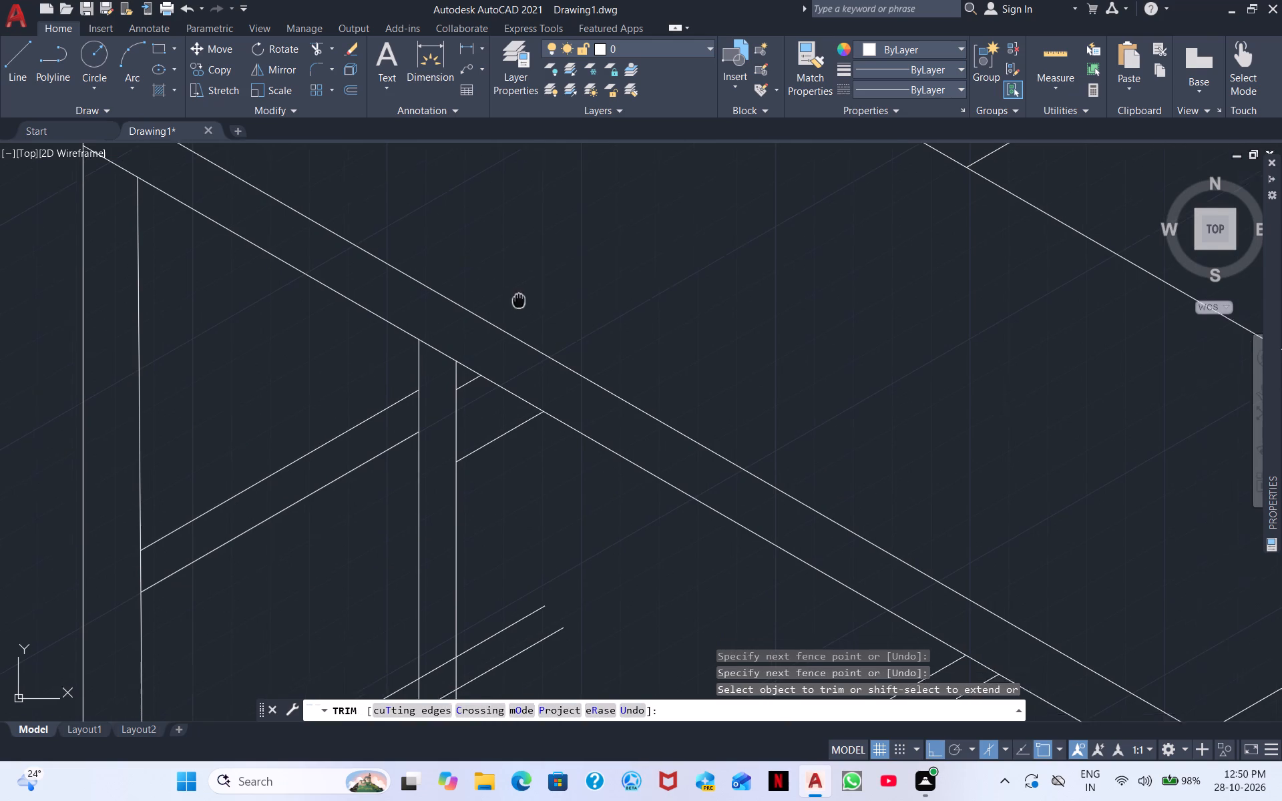
middle_click_drag(521, 297, 581, 193)
scroll(608, 417, "down", 1)
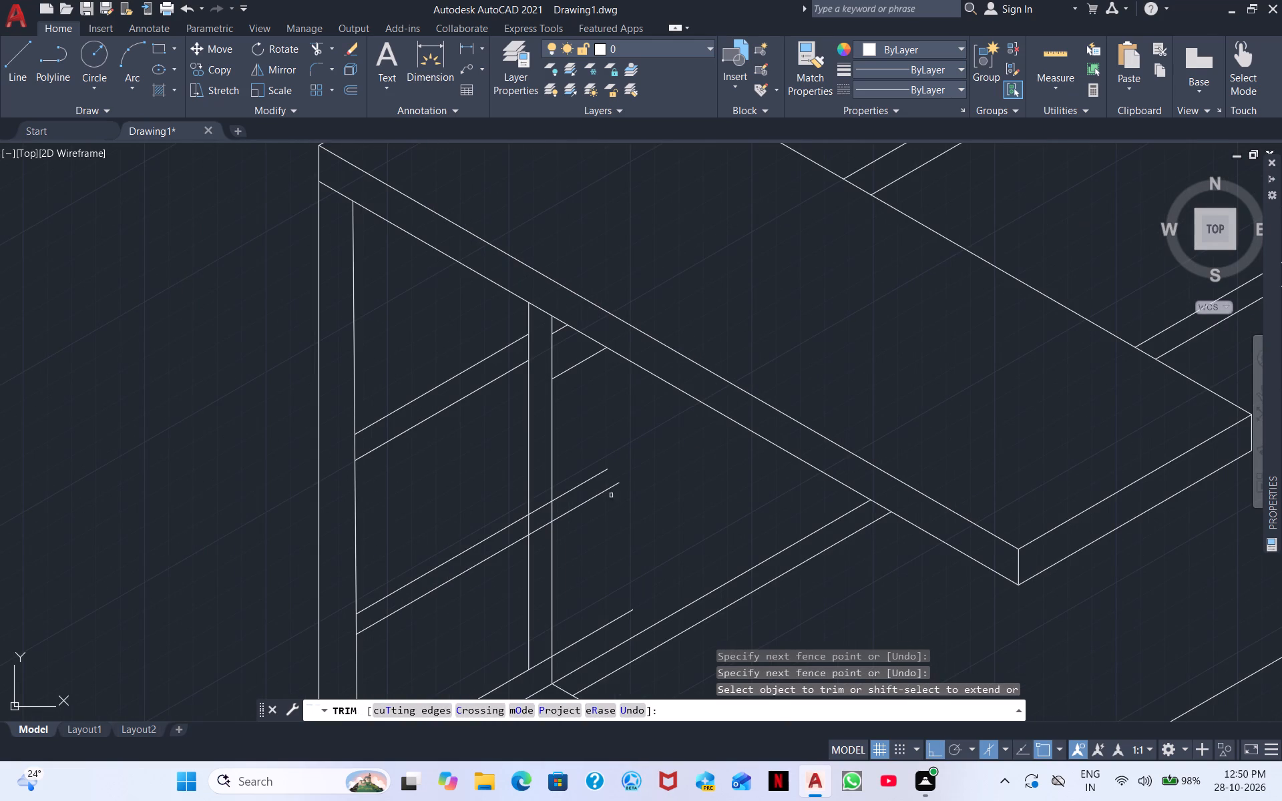
left_click_drag(574, 469, 596, 564)
Trim both ends of the end panel's bottom 30° line so it spans only between the two frame verticals.
middle_click_drag(628, 536, 616, 337)
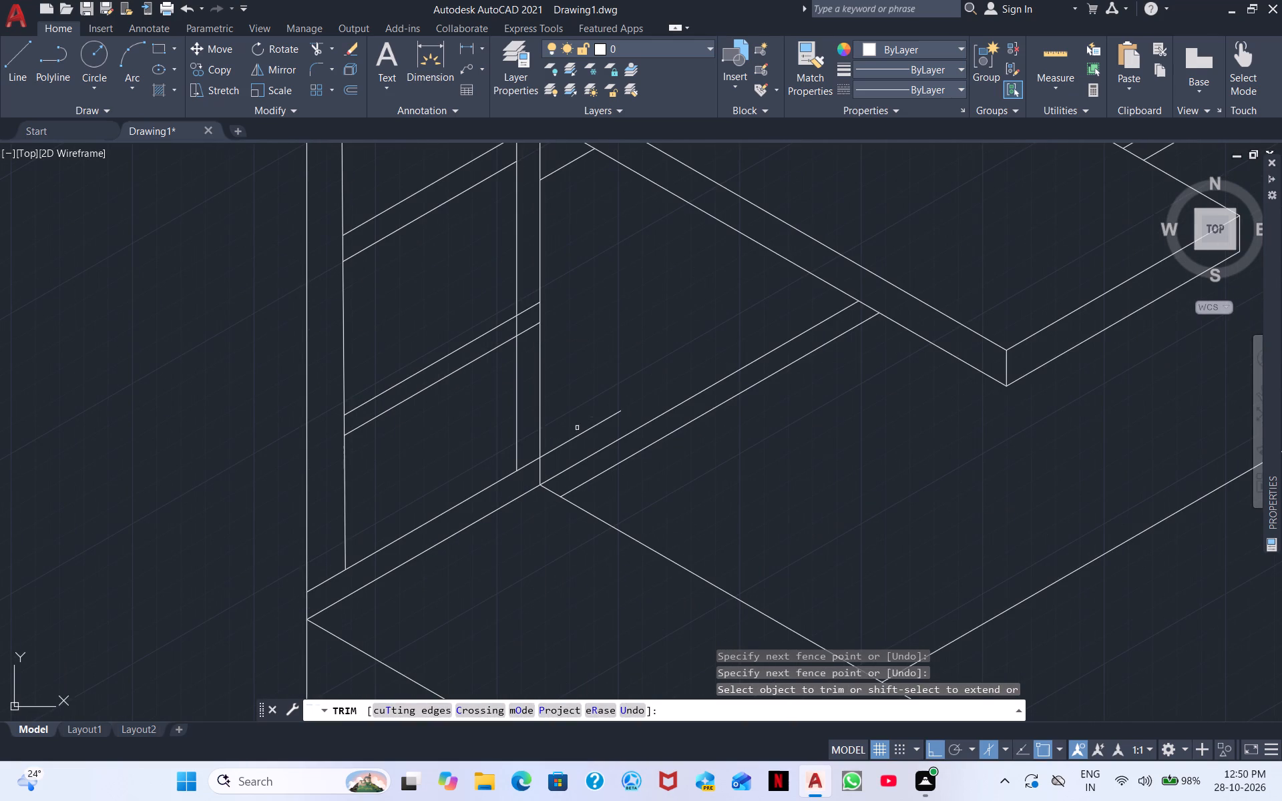
left_click(571, 438)
left_click(527, 462)
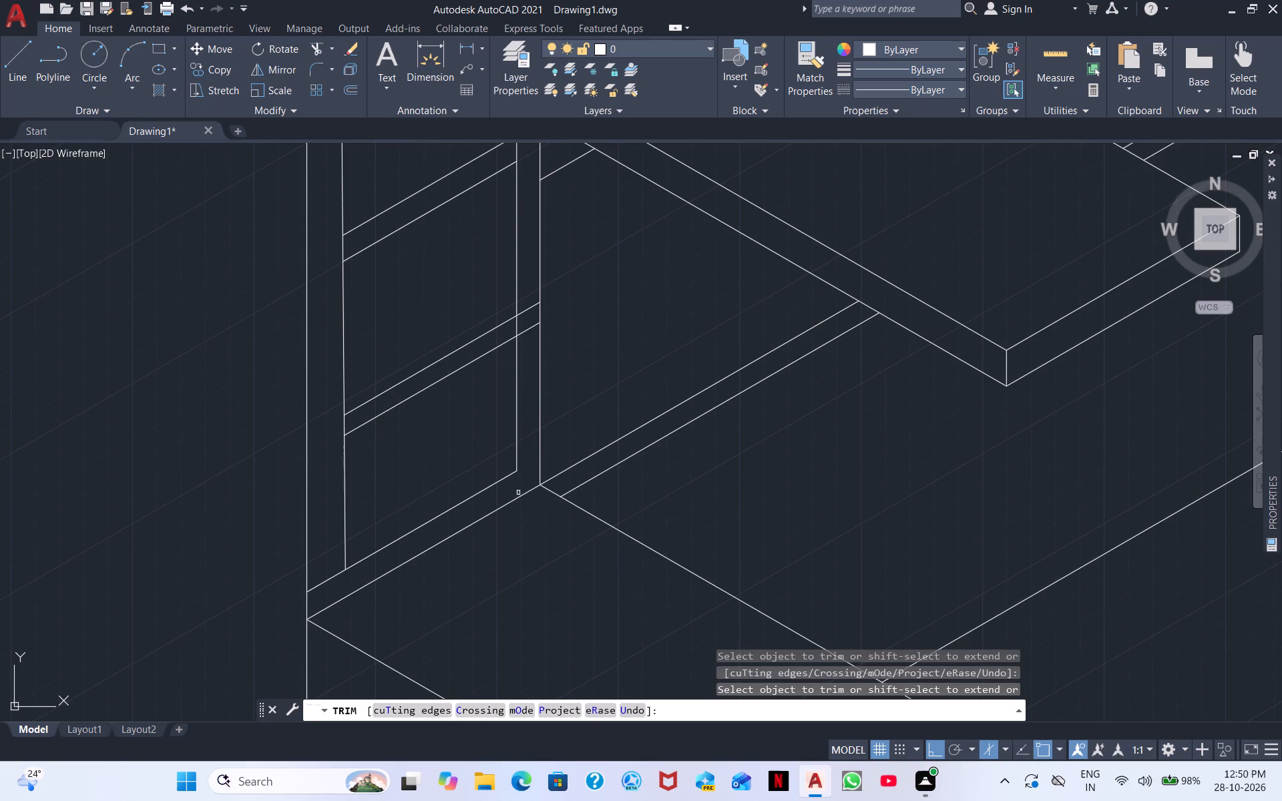
left_click(326, 580)
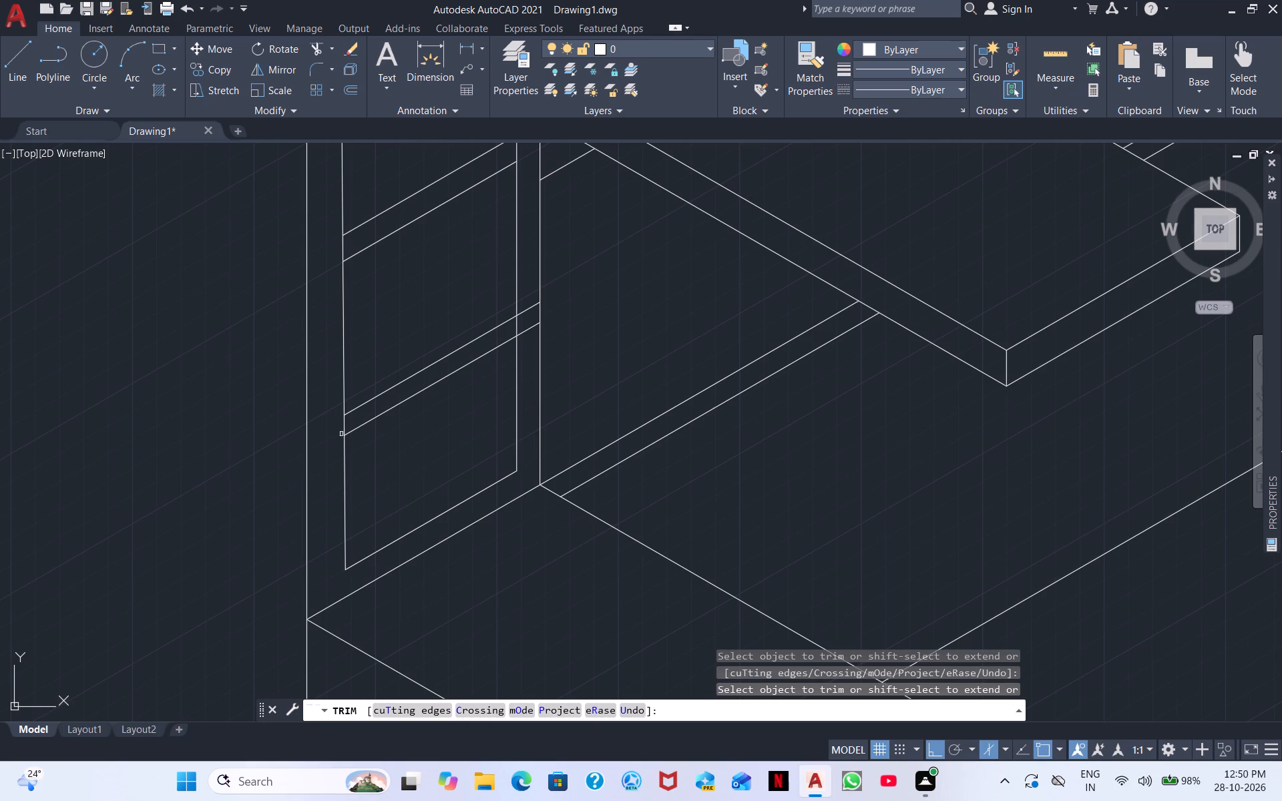
Trim both frame verticals between the lower shelf's two lines, and cut those lines back to the inner frame vertical.
left_click(342, 427)
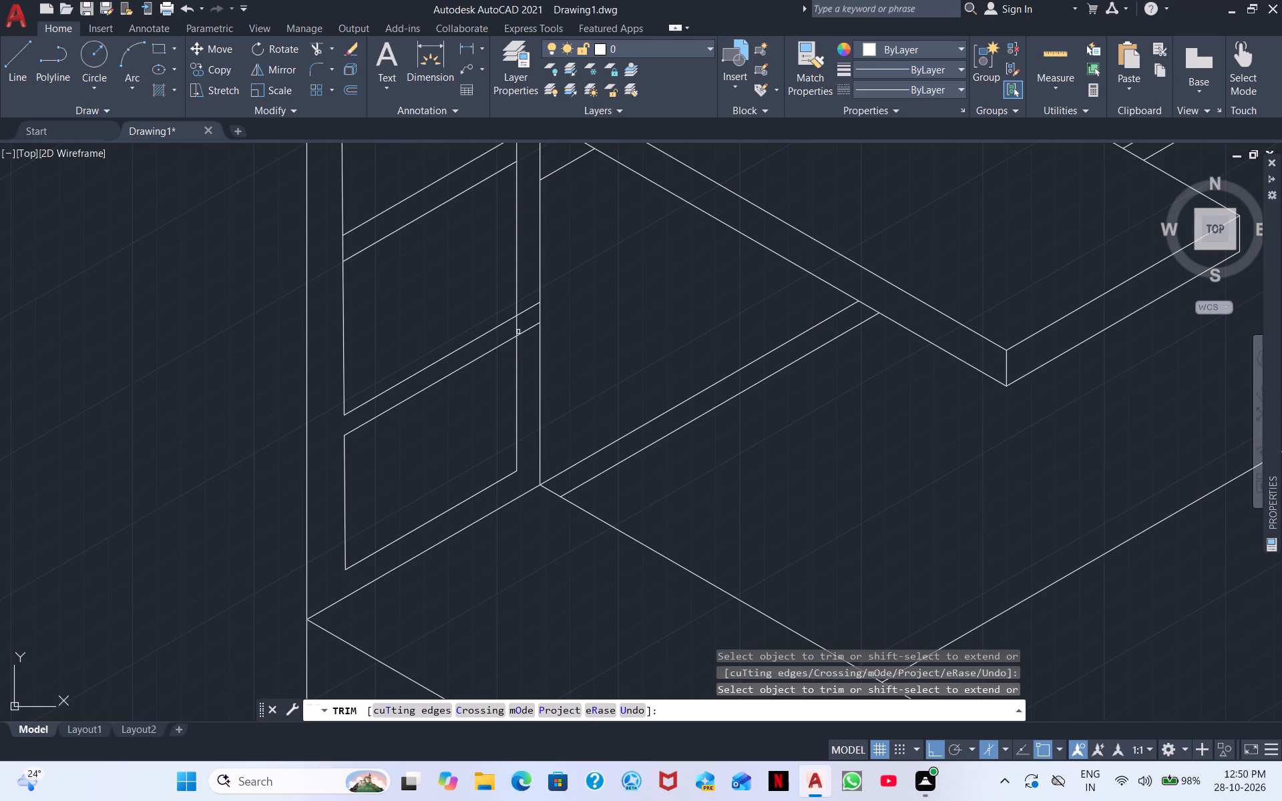
left_click(517, 330)
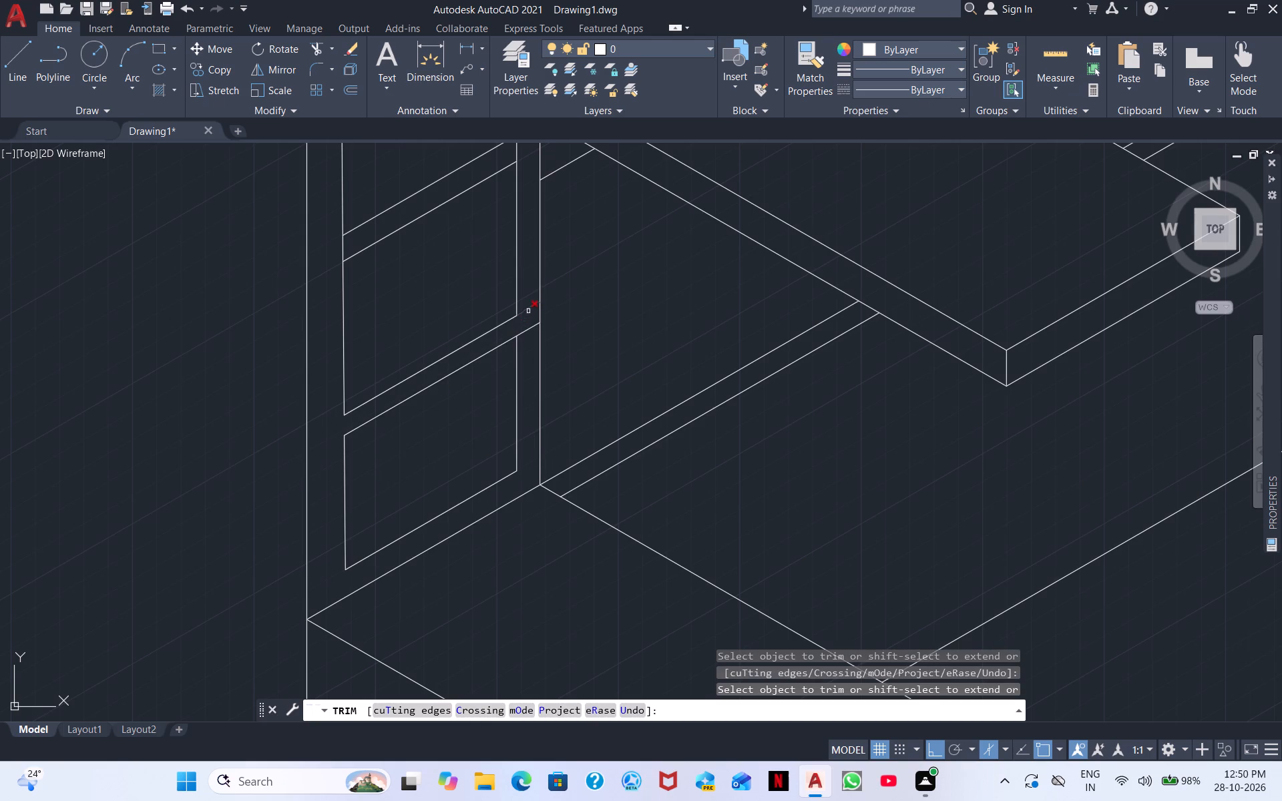
left_click(528, 311)
left_click(531, 330)
Trim both frame verticals between the upper shelf's two lines, and extend the inner vertical back up to the upper top's underside.
middle_click_drag(467, 262, 465, 304)
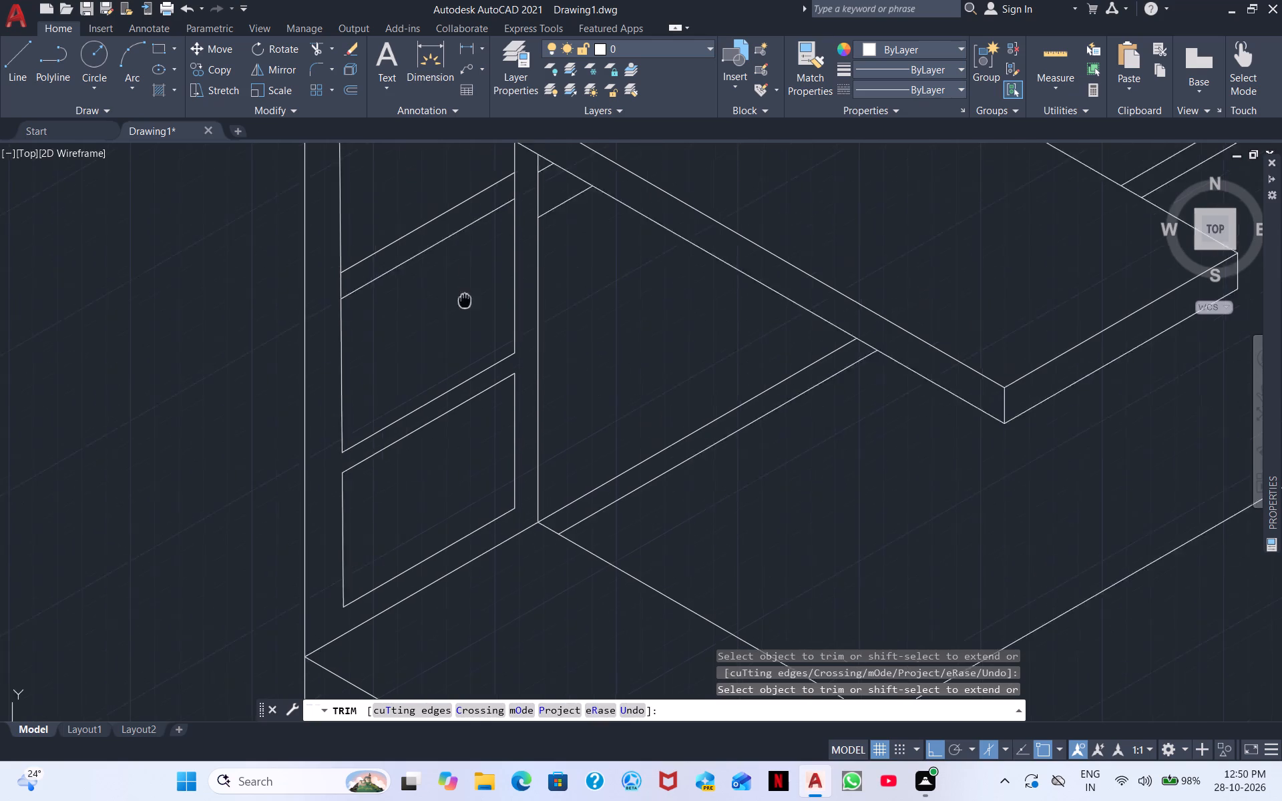
middle_click_drag(465, 304, 463, 431)
scroll(351, 413, "up", 2)
left_click_drag(339, 400, 313, 427)
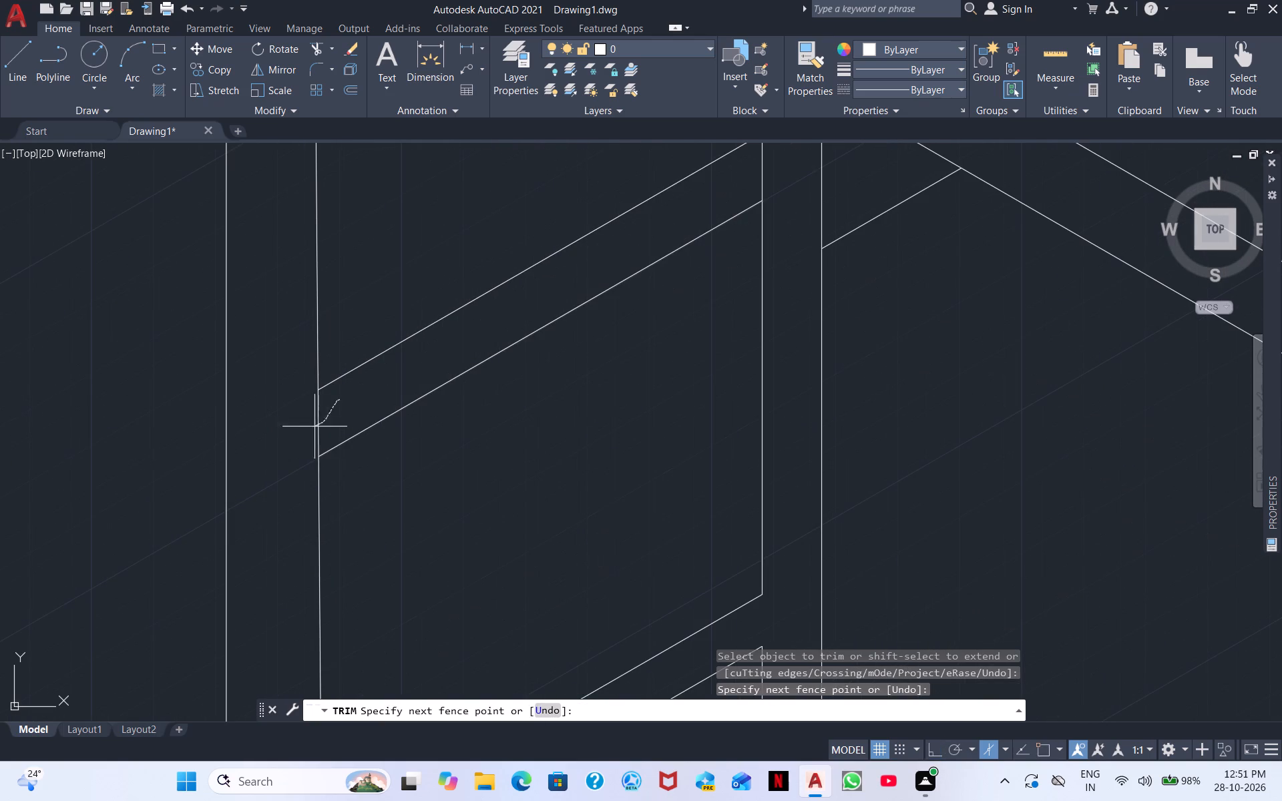
left_click_drag(313, 427, 308, 428)
left_click_drag(774, 168, 736, 179)
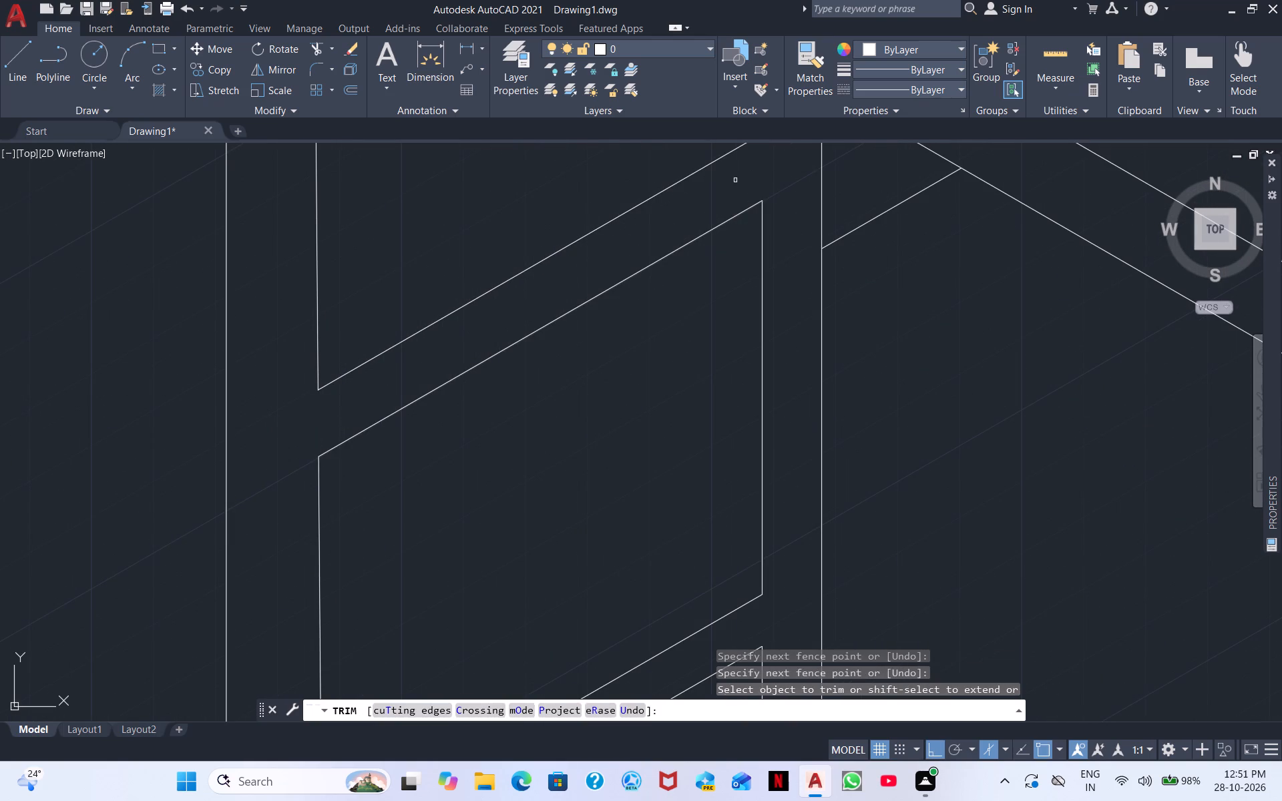
scroll(723, 204, "down", 3)
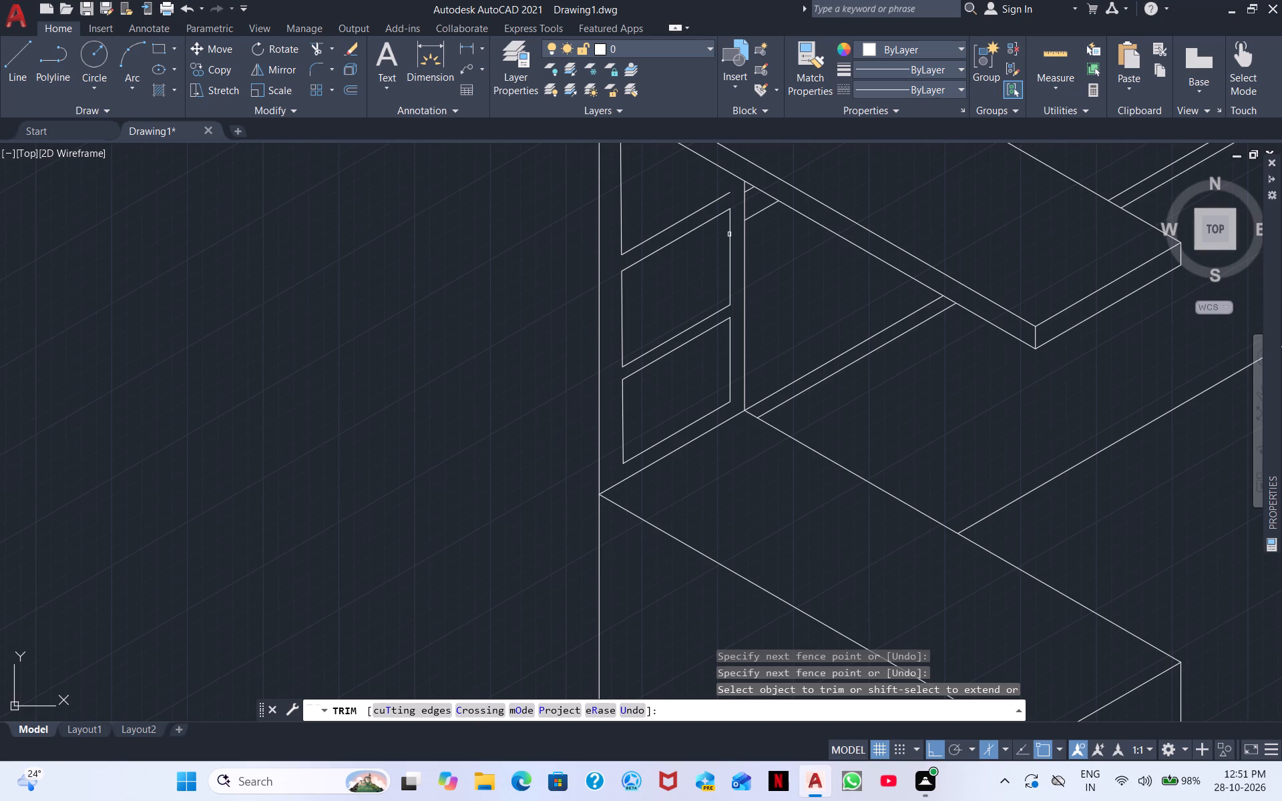
left_click(731, 230, "shift")
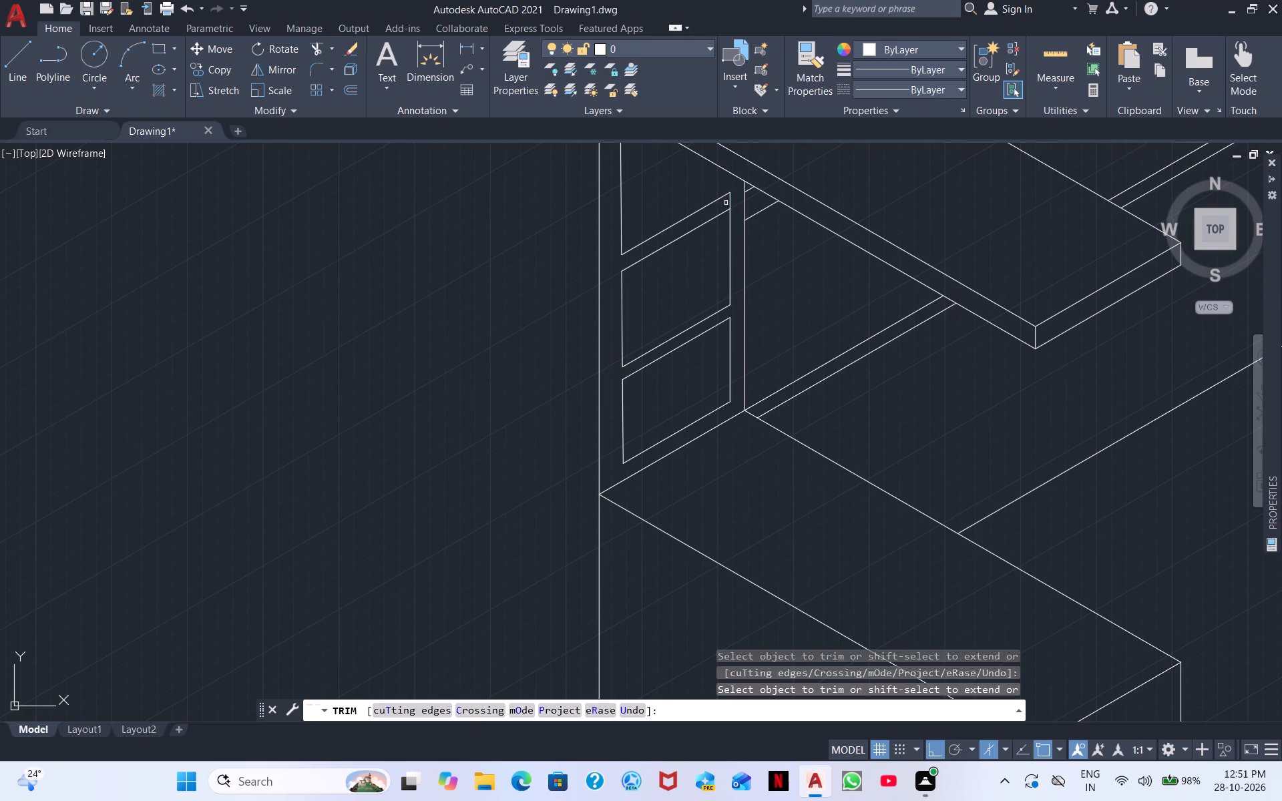
left_click(730, 200, "shift")
left_click(730, 200)
scroll(811, 294, "down", 1)
middle_click_drag(812, 289, 800, 296)
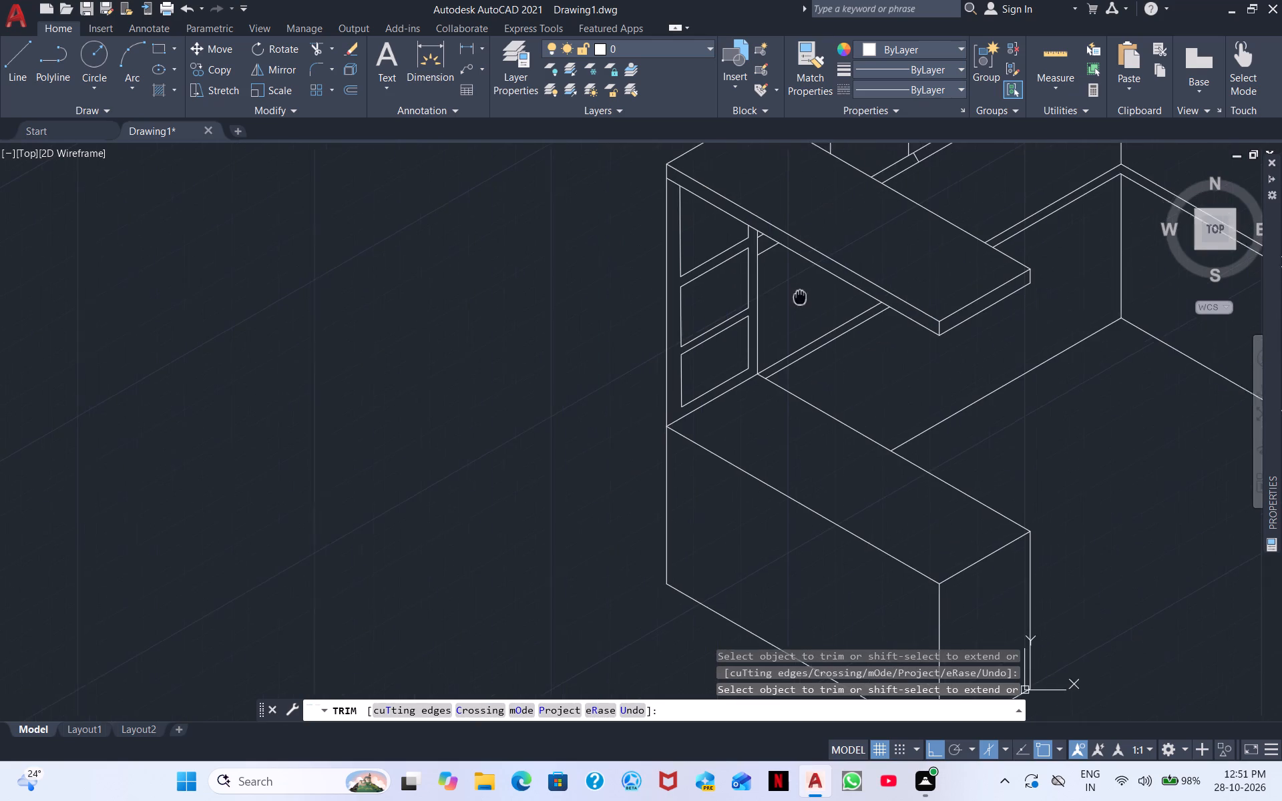
middle_click_drag(800, 296, 644, 297)
scroll(641, 294, "down", 1)
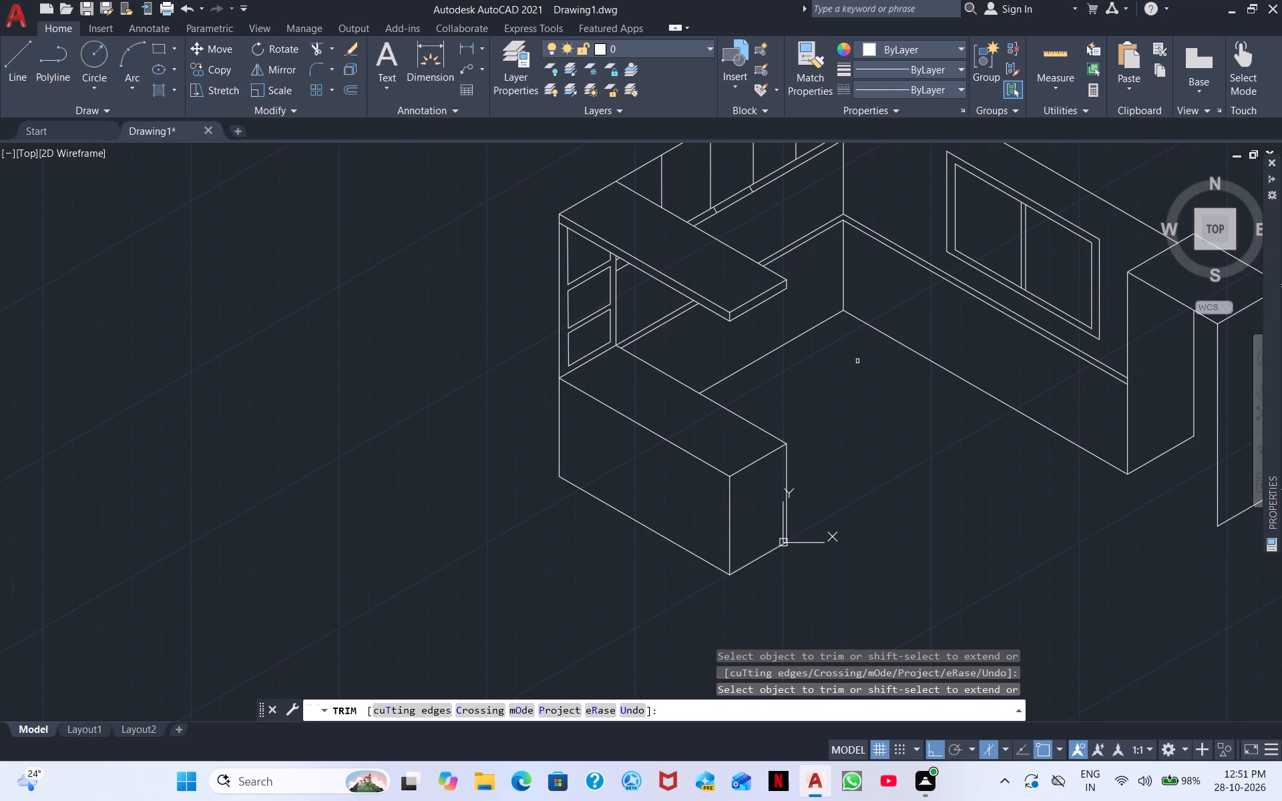
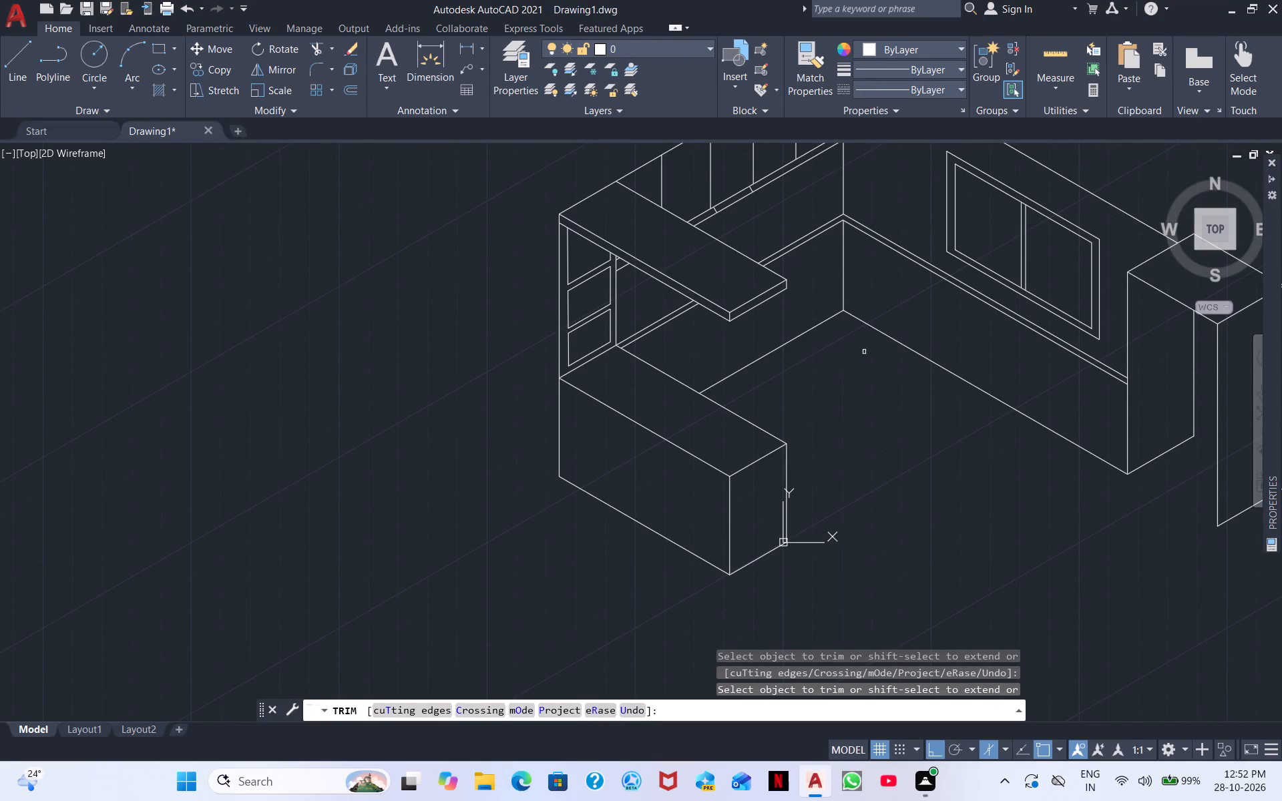
Draw a vertical line about 830 long from the back panels' bottom-strip end corner up past the side wall's top edge.
scroll(815, 321, "up", 2)
middle_click_drag(829, 242, 740, 505)
scroll(596, 339, "down", 1)
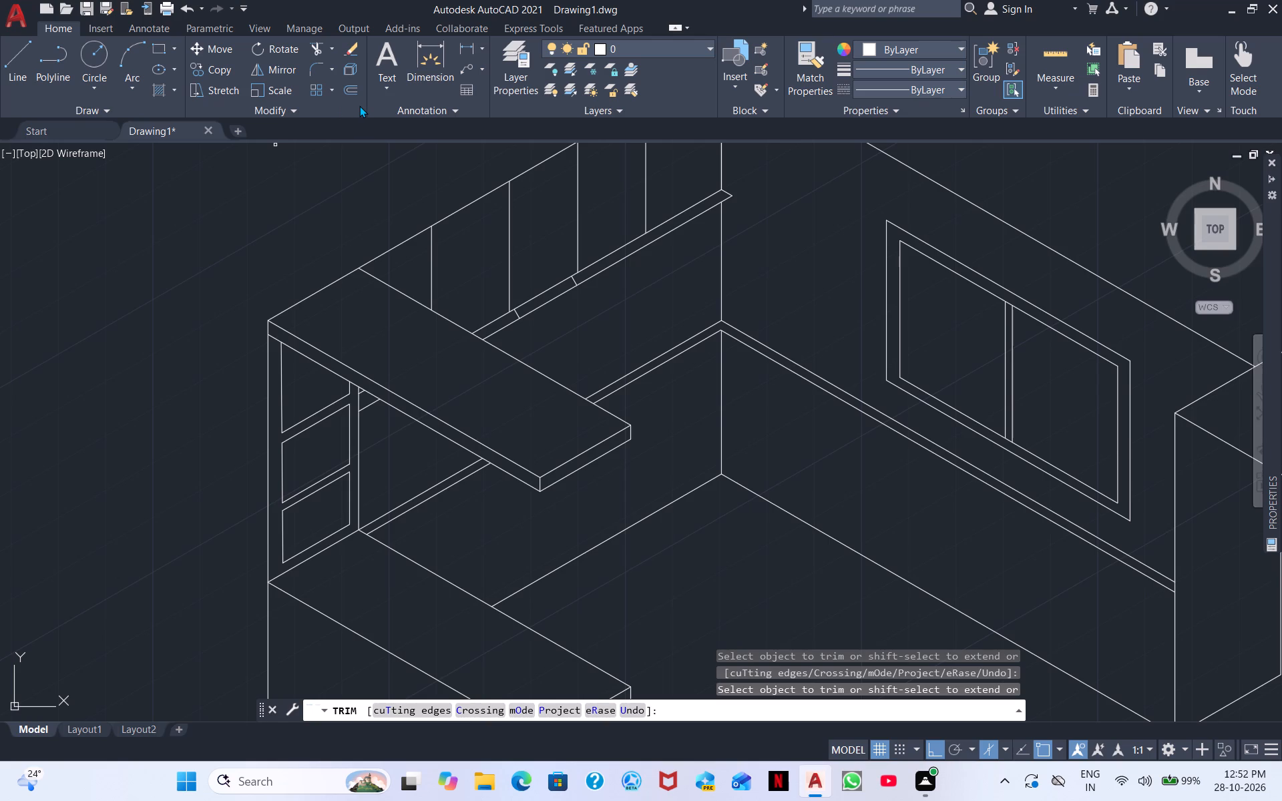
scroll(437, 328, "down", 1)
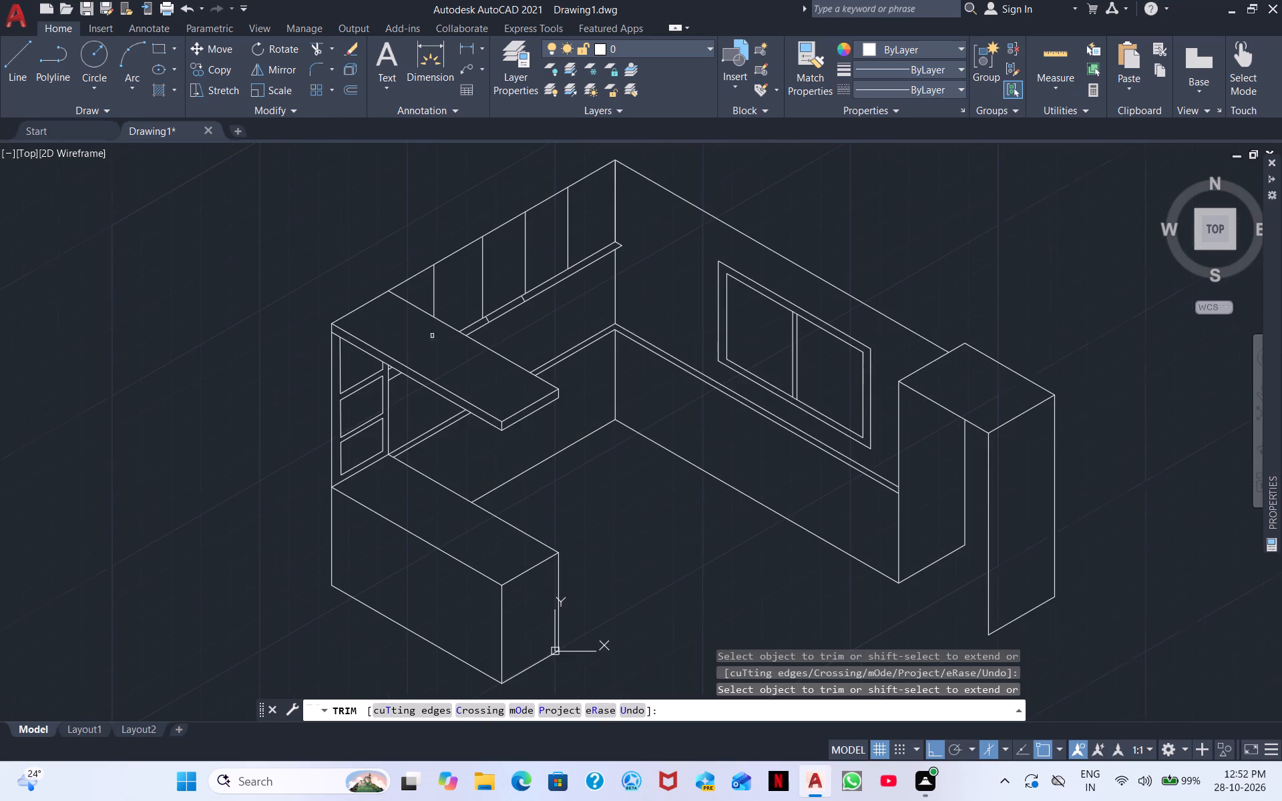
scroll(393, 366, "up", 1)
middle_click_drag(579, 449, 393, 348)
scroll(460, 354, "down", 1)
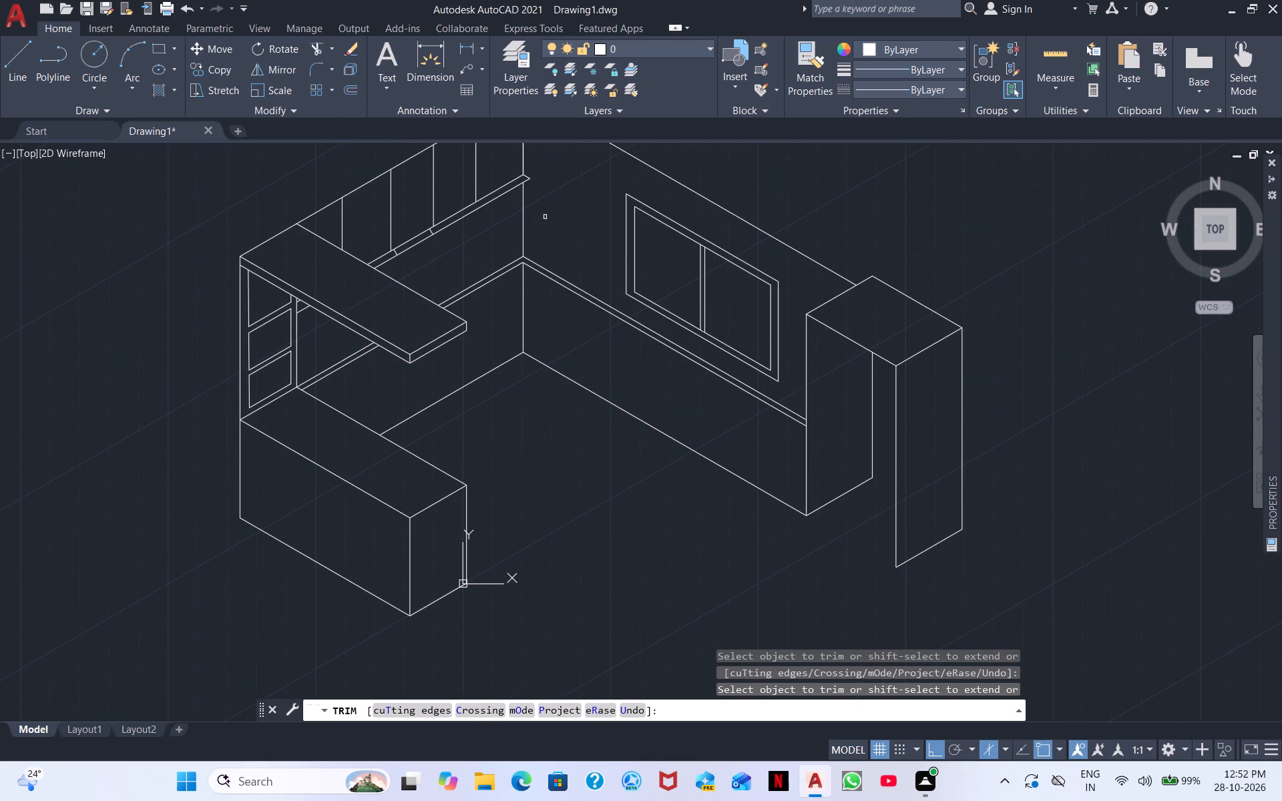
middle_click_drag(541, 197, 505, 362)
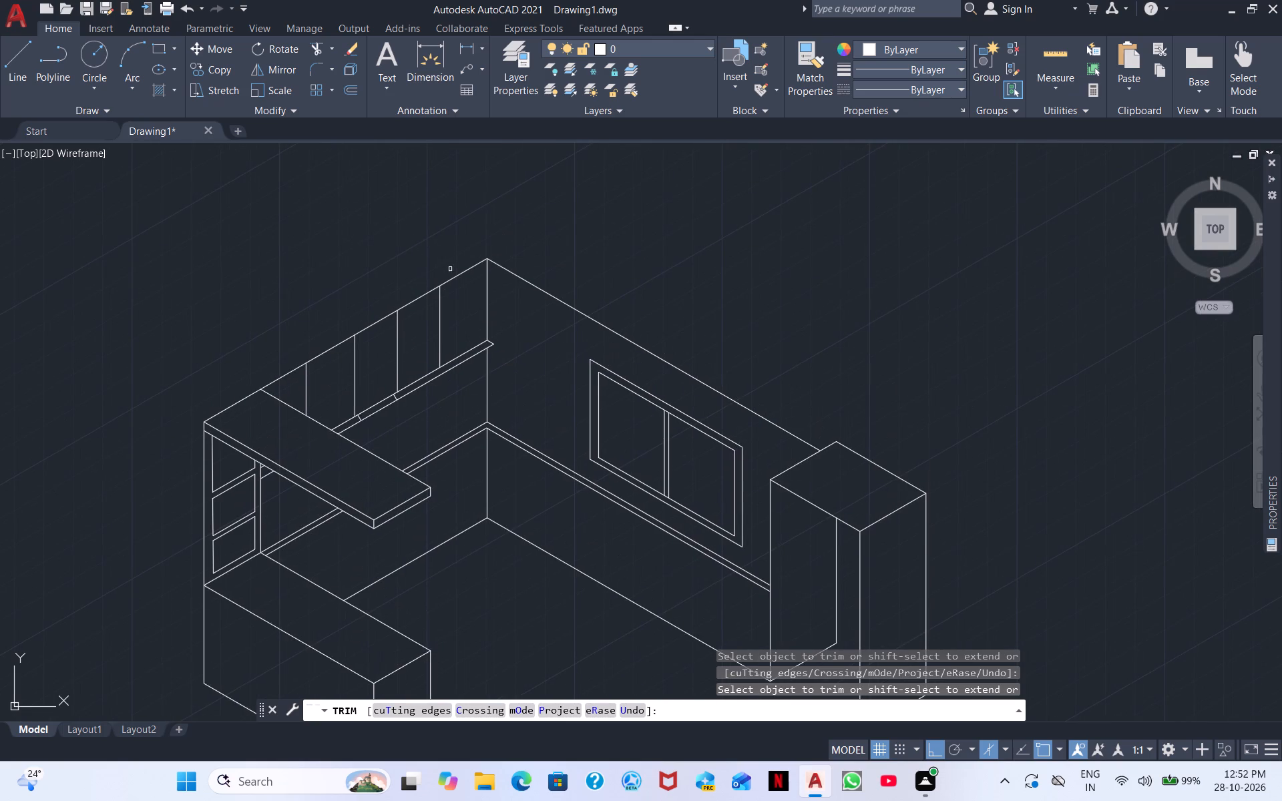
left_click(5, 55)
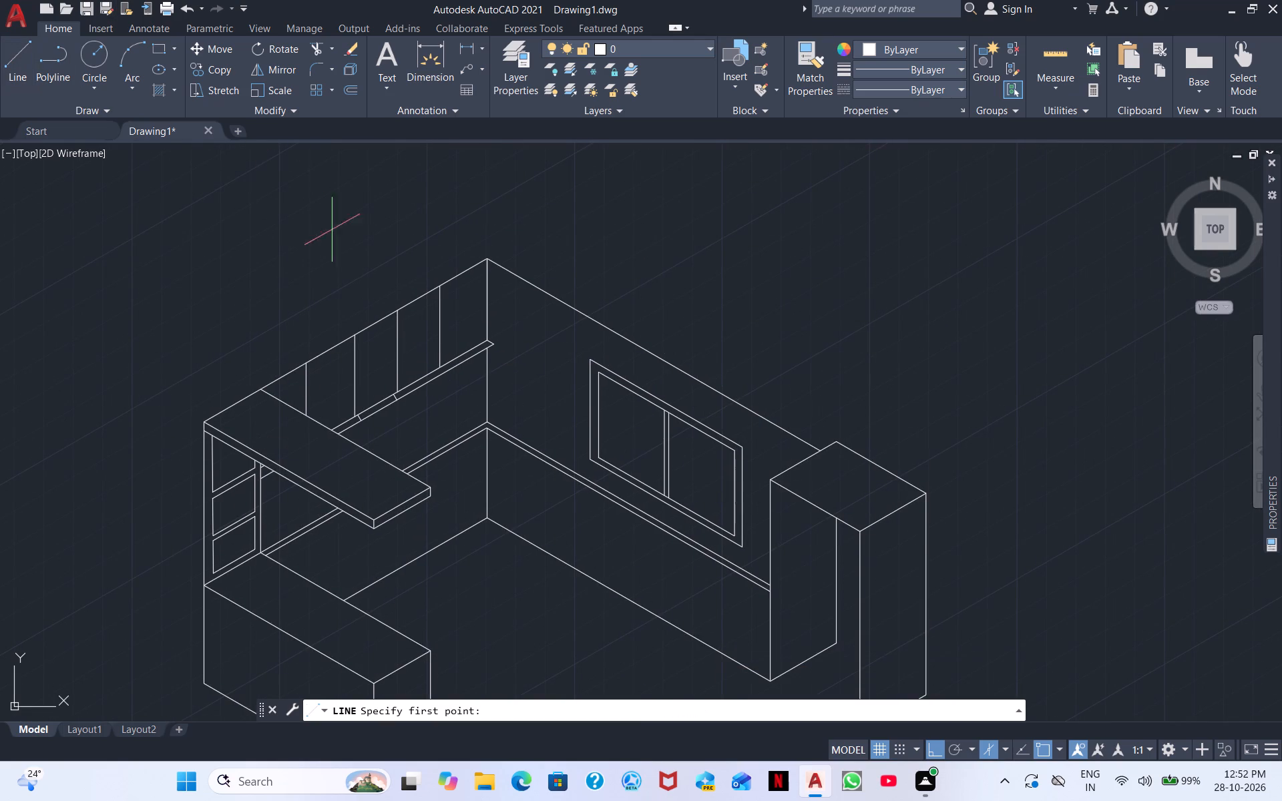
scroll(380, 248, "up", 3)
middle_click_drag(776, 451, 479, 332)
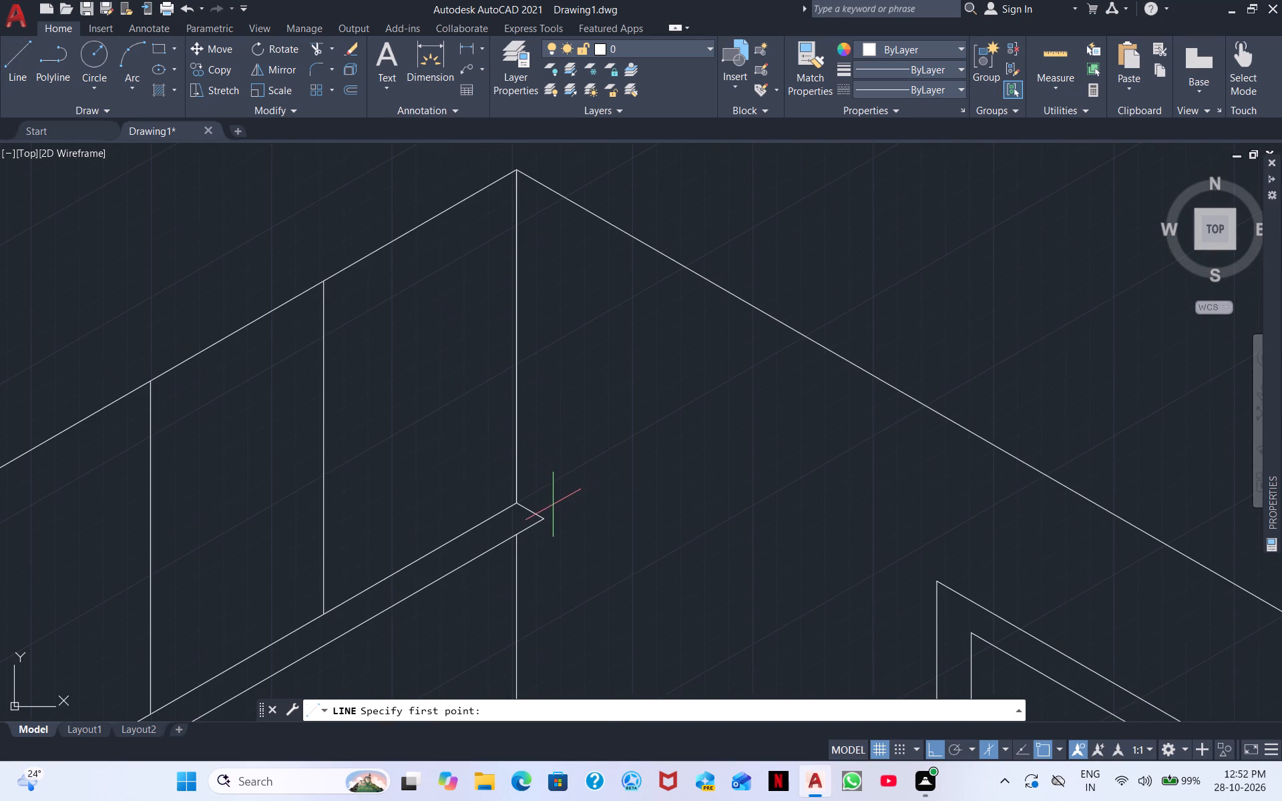
left_click(545, 513)
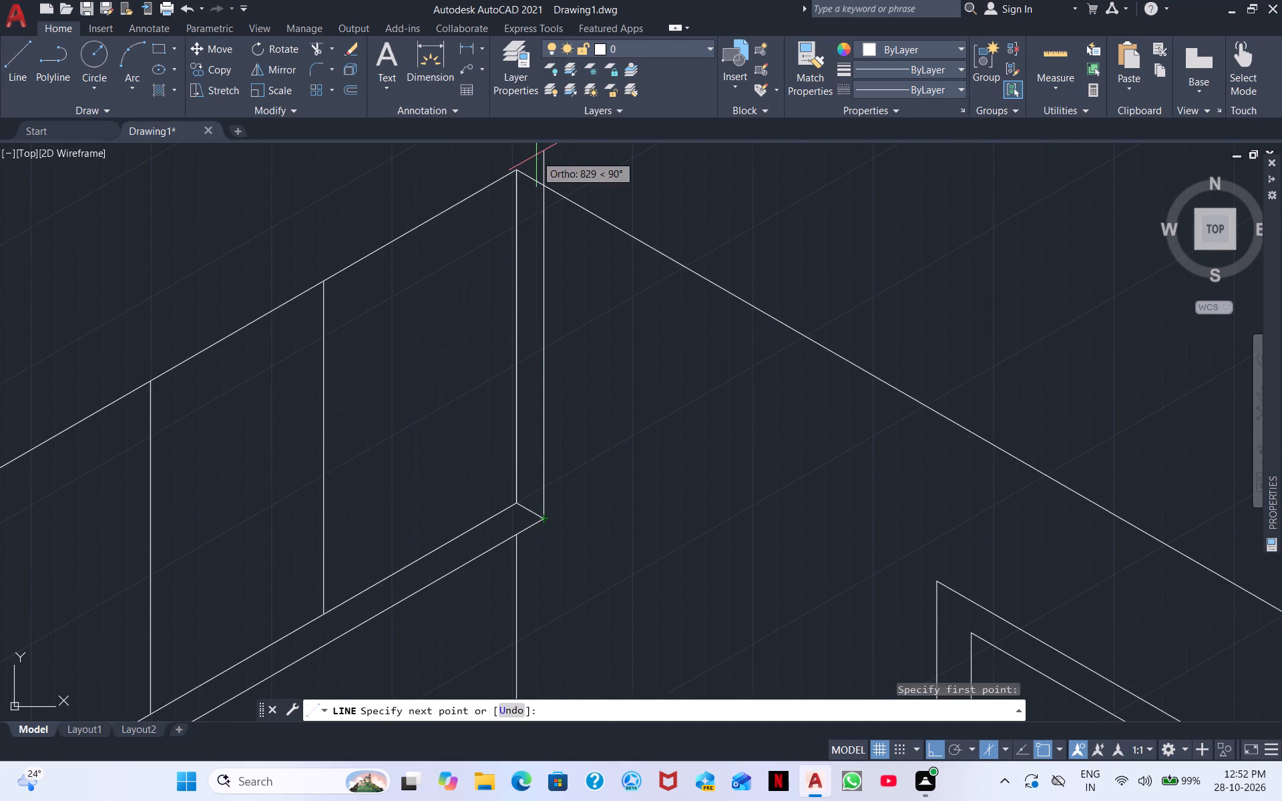
left_click(536, 154)
right_click(628, 181)
right_click(628, 181)
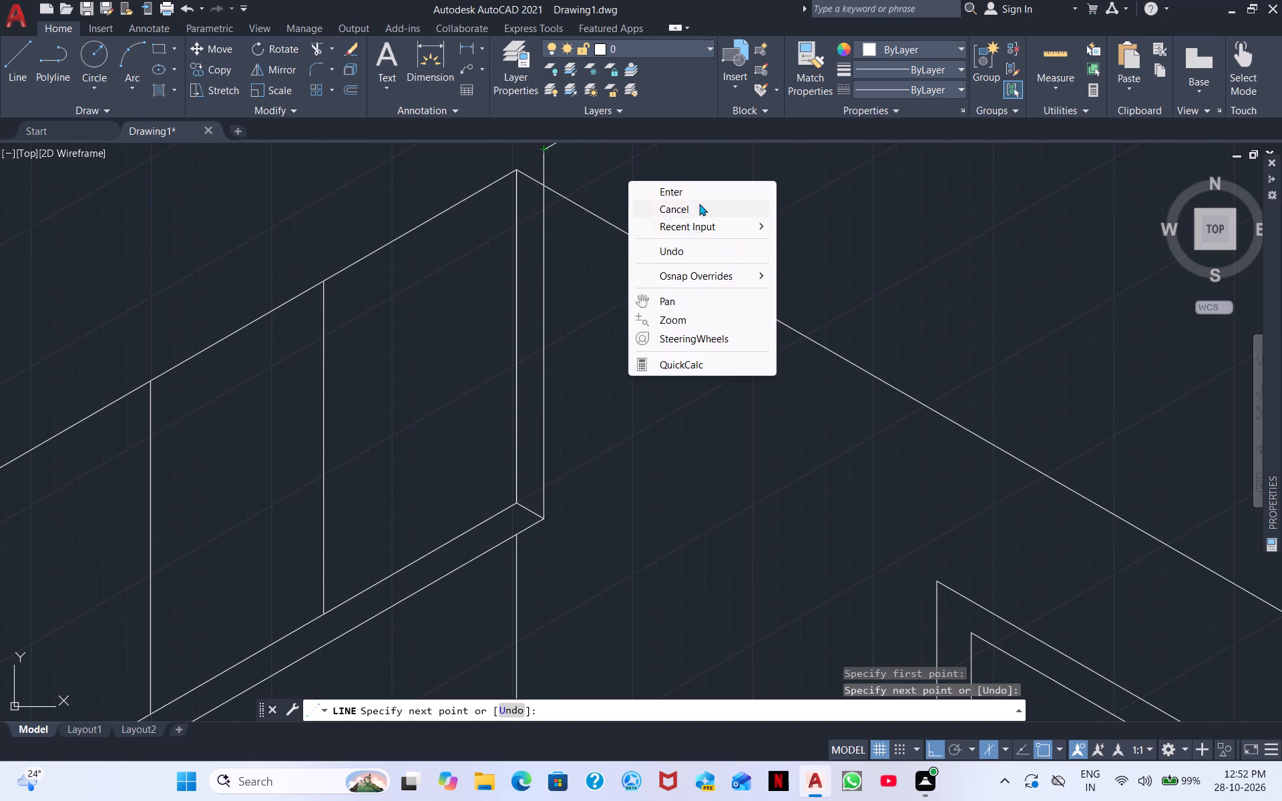
left_click(698, 204)
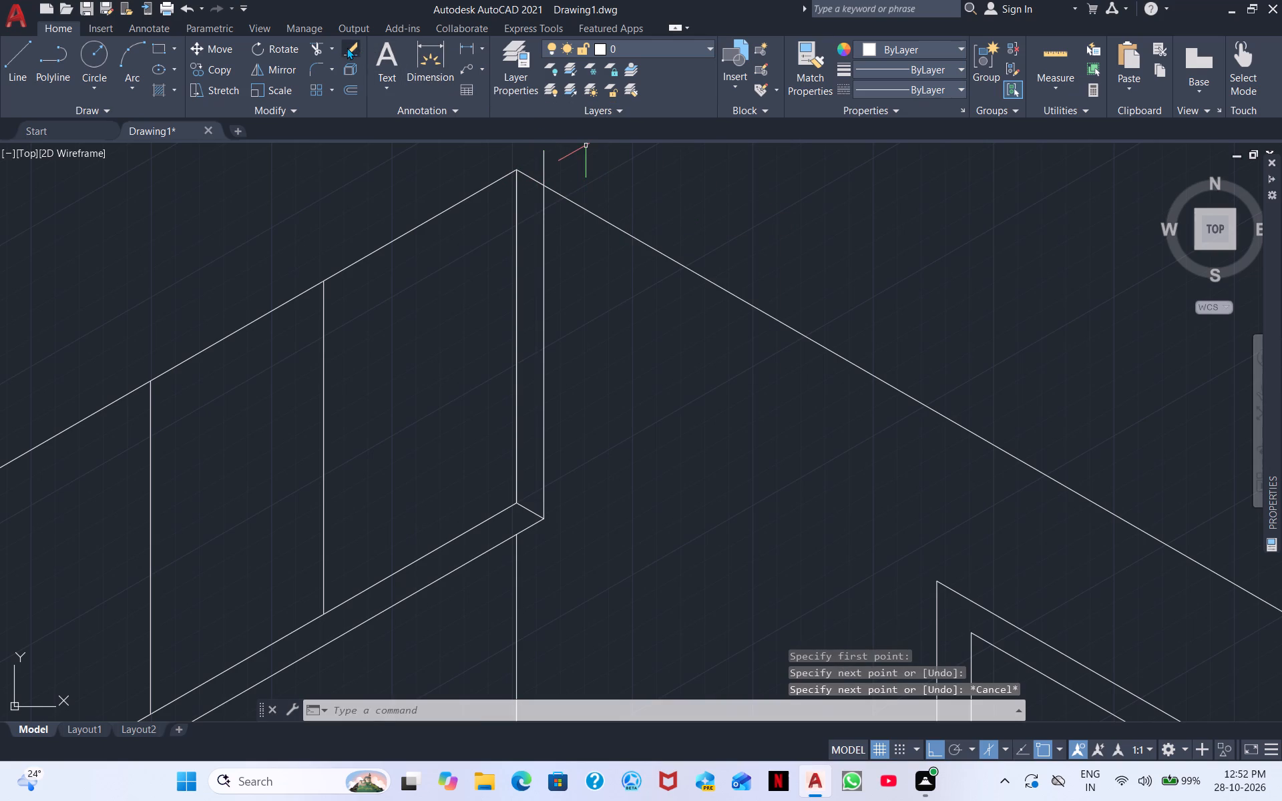
Trim away the overlapping room-corner verticals above the back panels' bottom strip, plus the strip's short end line.
left_click(316, 52)
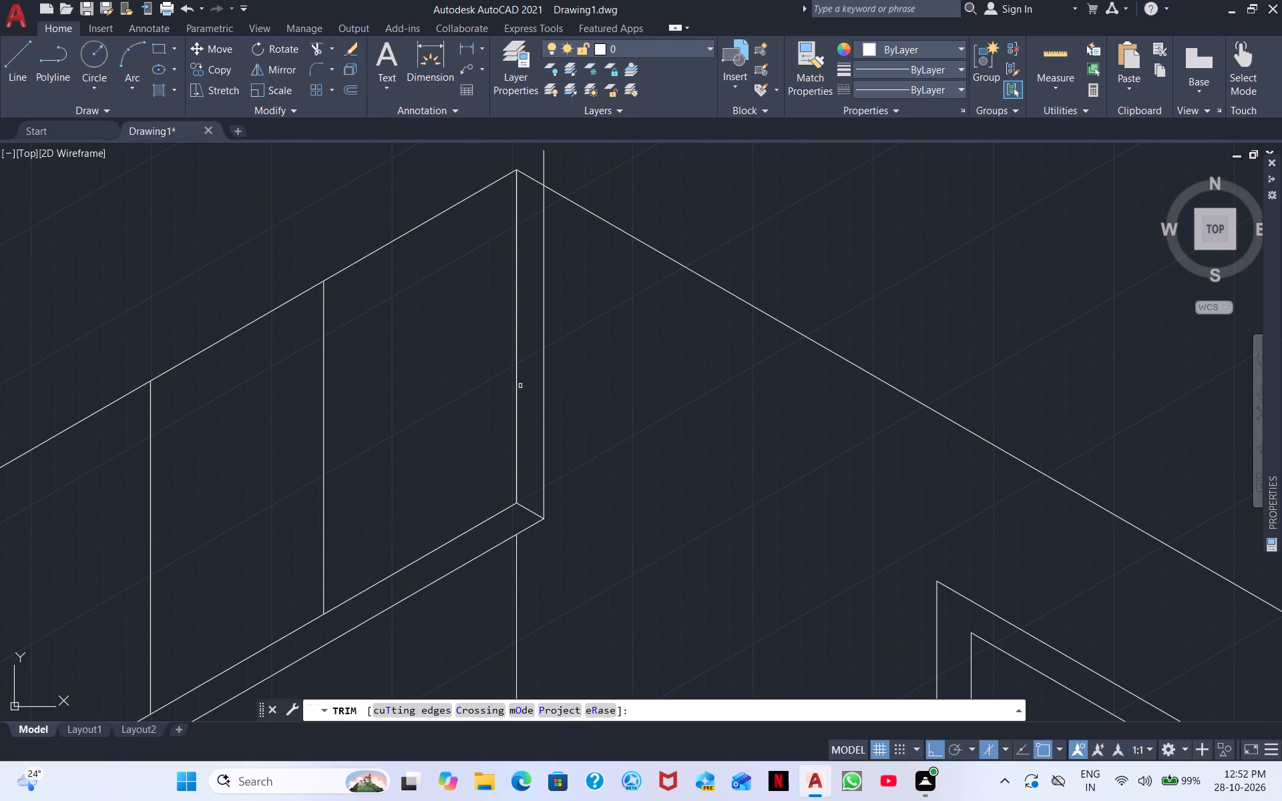
left_click(518, 388)
left_click(517, 448)
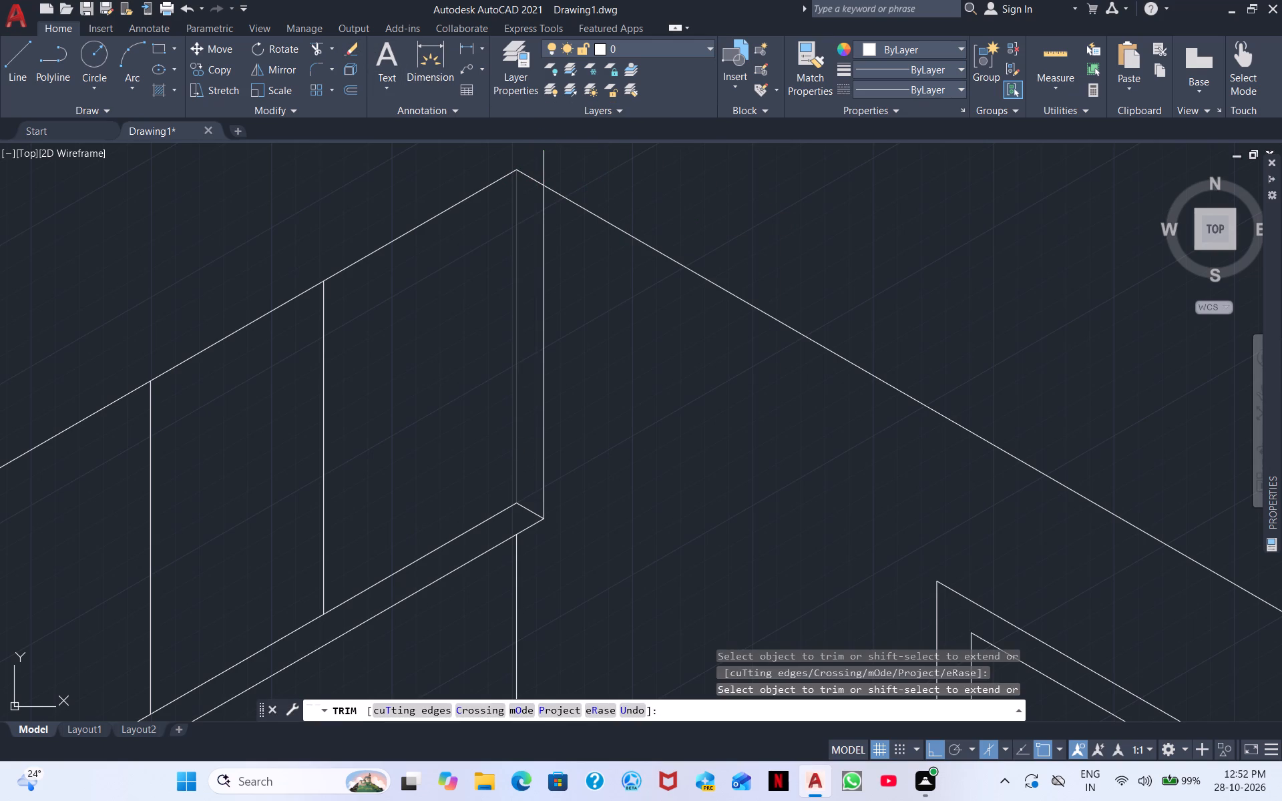
left_click(523, 509)
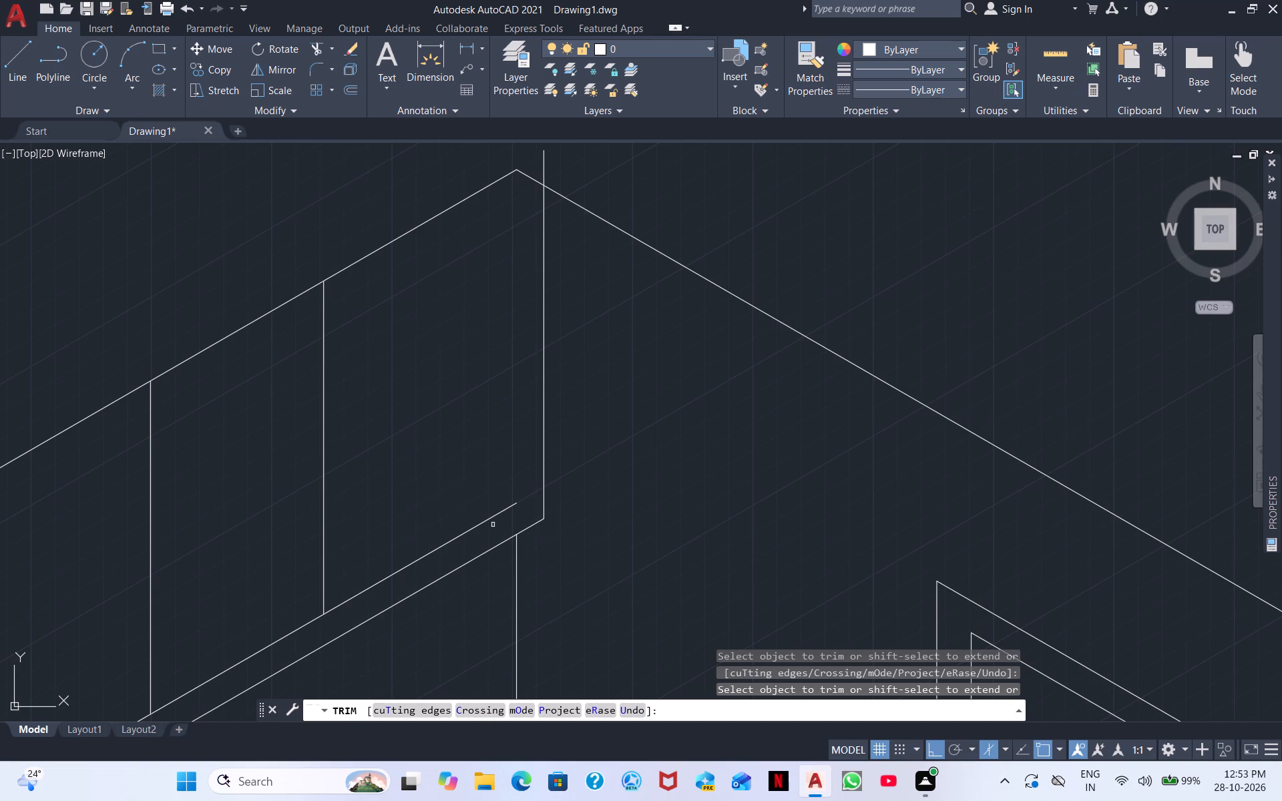
Extend the strip's upper 30° line to the new end vertical, and trim that vertical above the side wall's top edge.
left_click_drag(493, 524, 491, 480, "shift")
left_click(489, 475, "shift")
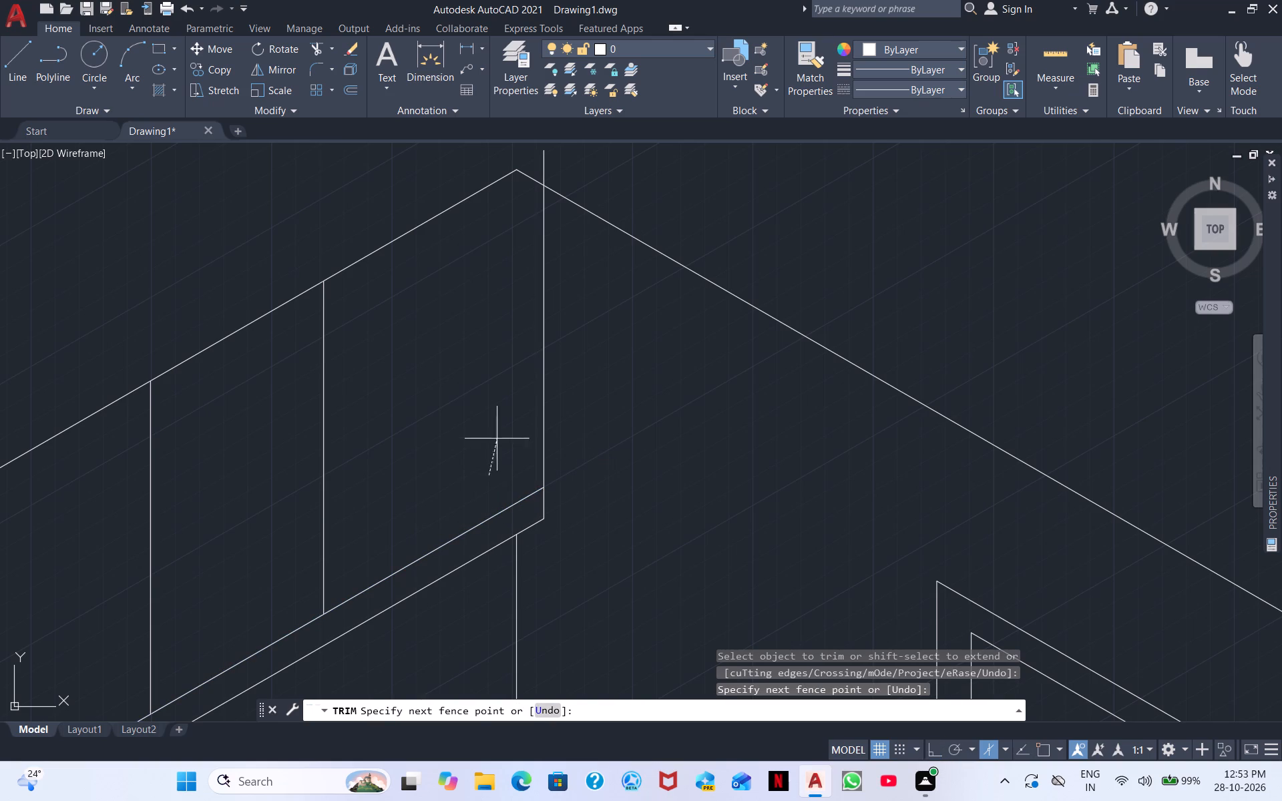
left_click(488, 438)
left_click_drag(541, 161, 558, 158)
left_click_drag(558, 158, 575, 162)
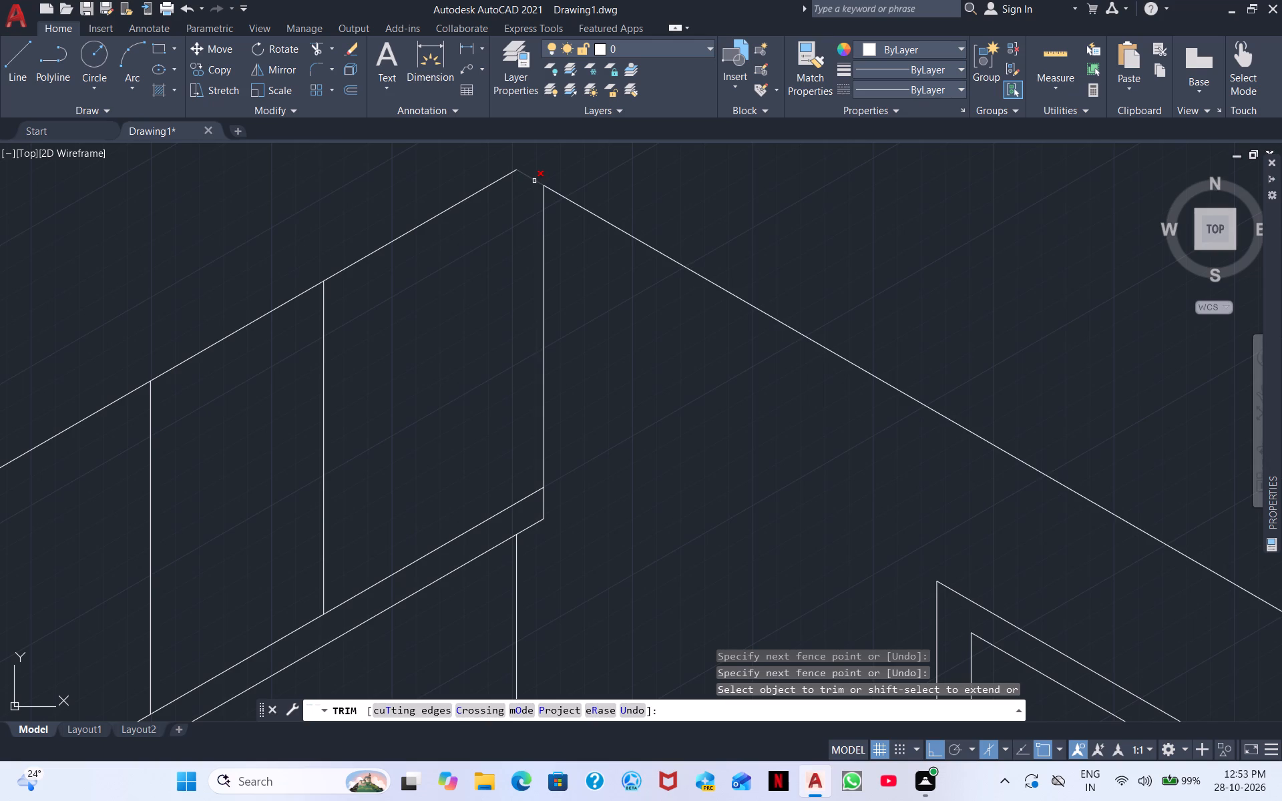
scroll(777, 155, "down", 2)
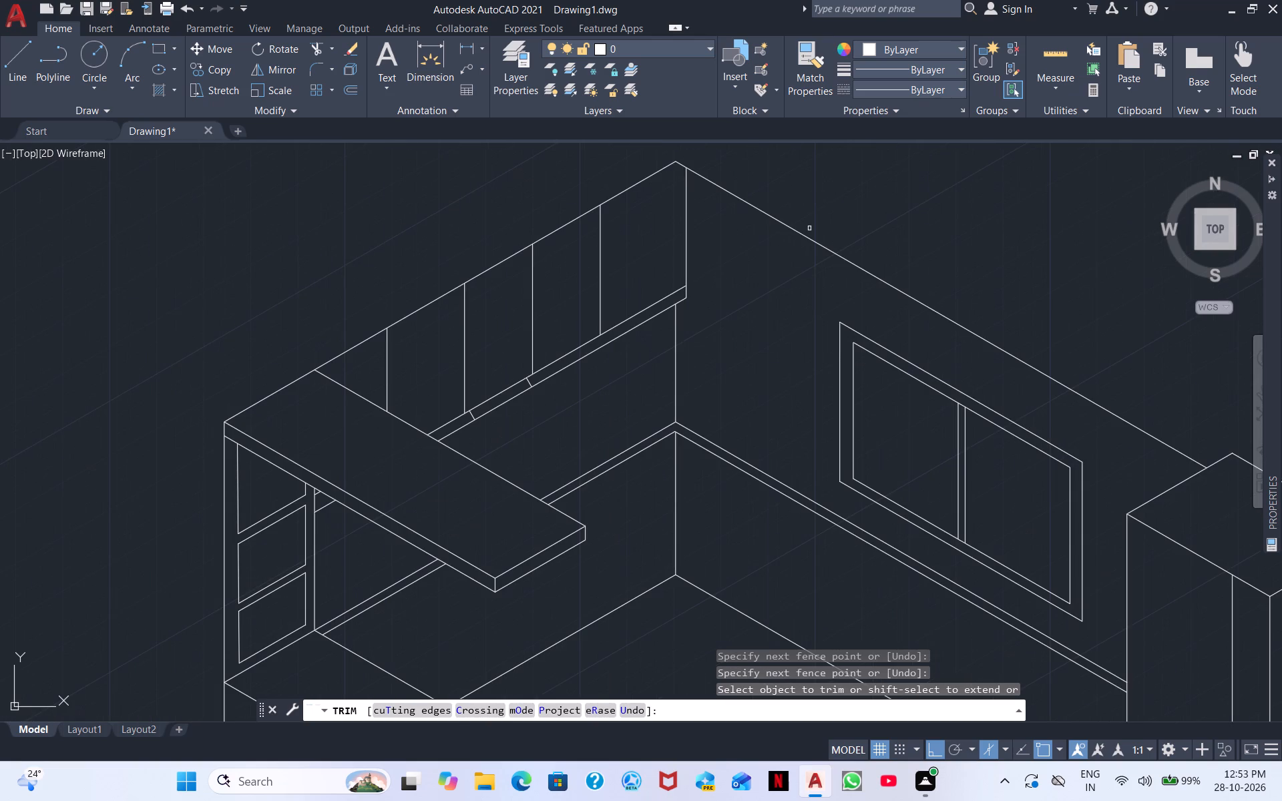
scroll(728, 241, "down", 1)
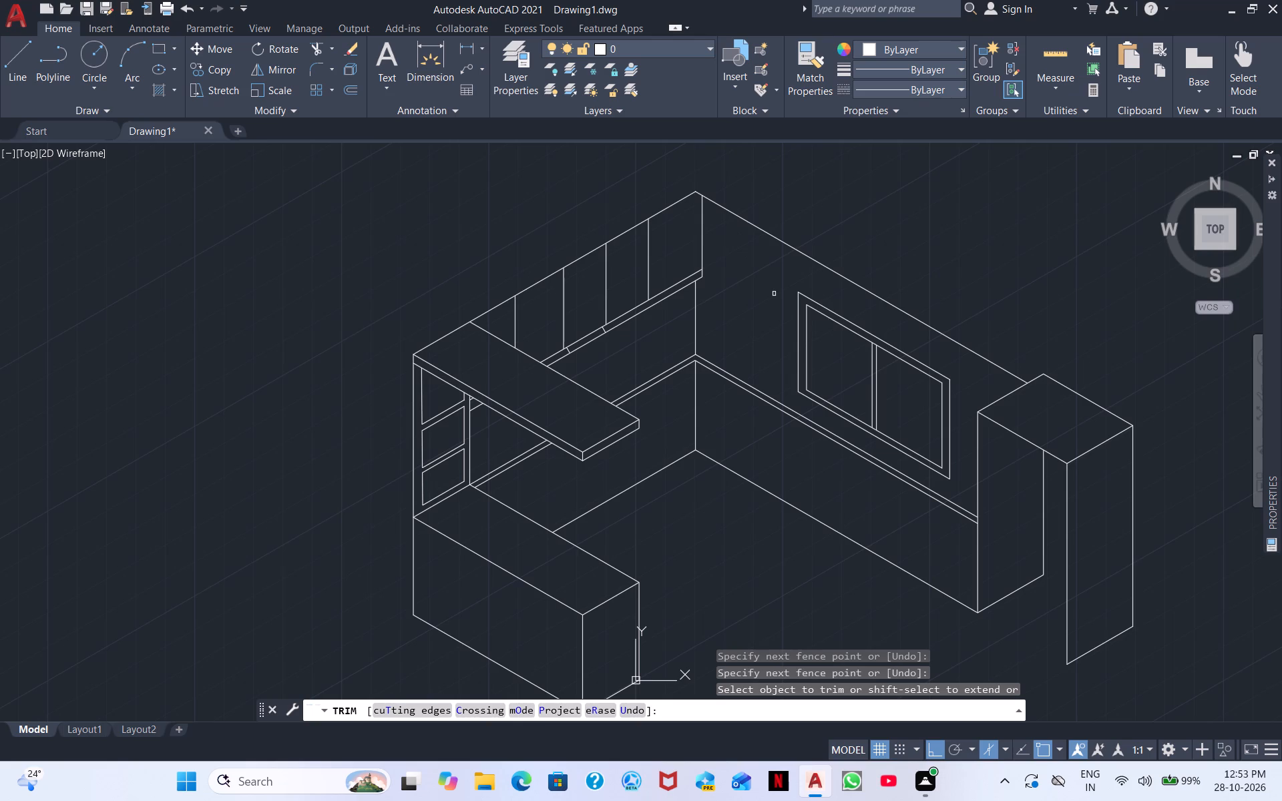
key("Escape")
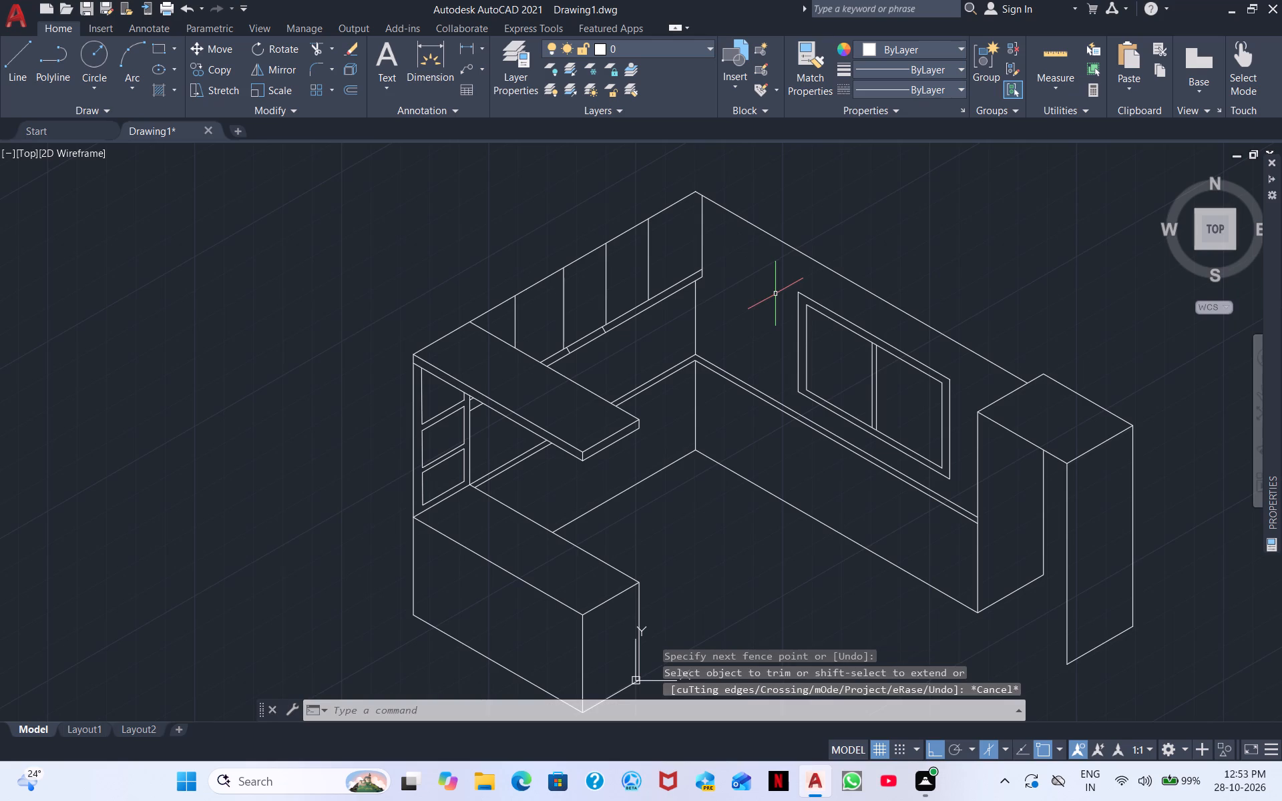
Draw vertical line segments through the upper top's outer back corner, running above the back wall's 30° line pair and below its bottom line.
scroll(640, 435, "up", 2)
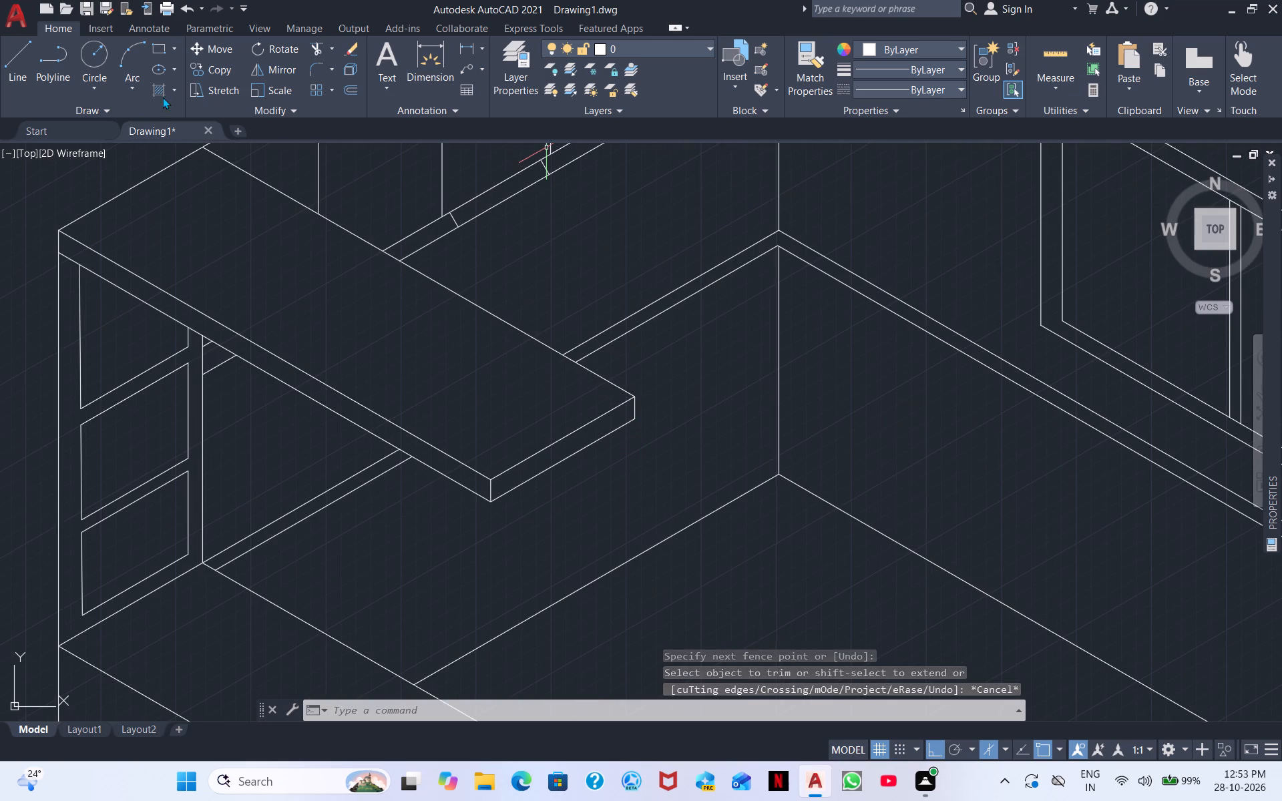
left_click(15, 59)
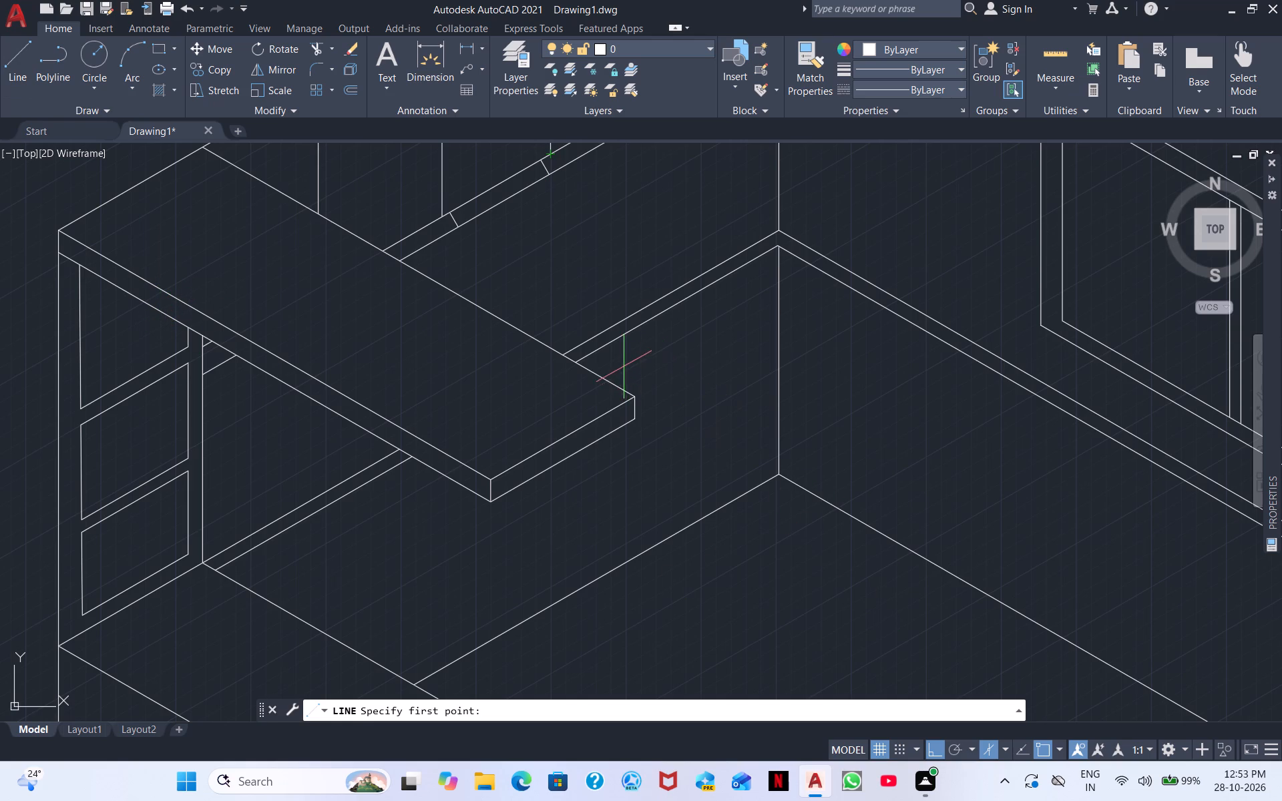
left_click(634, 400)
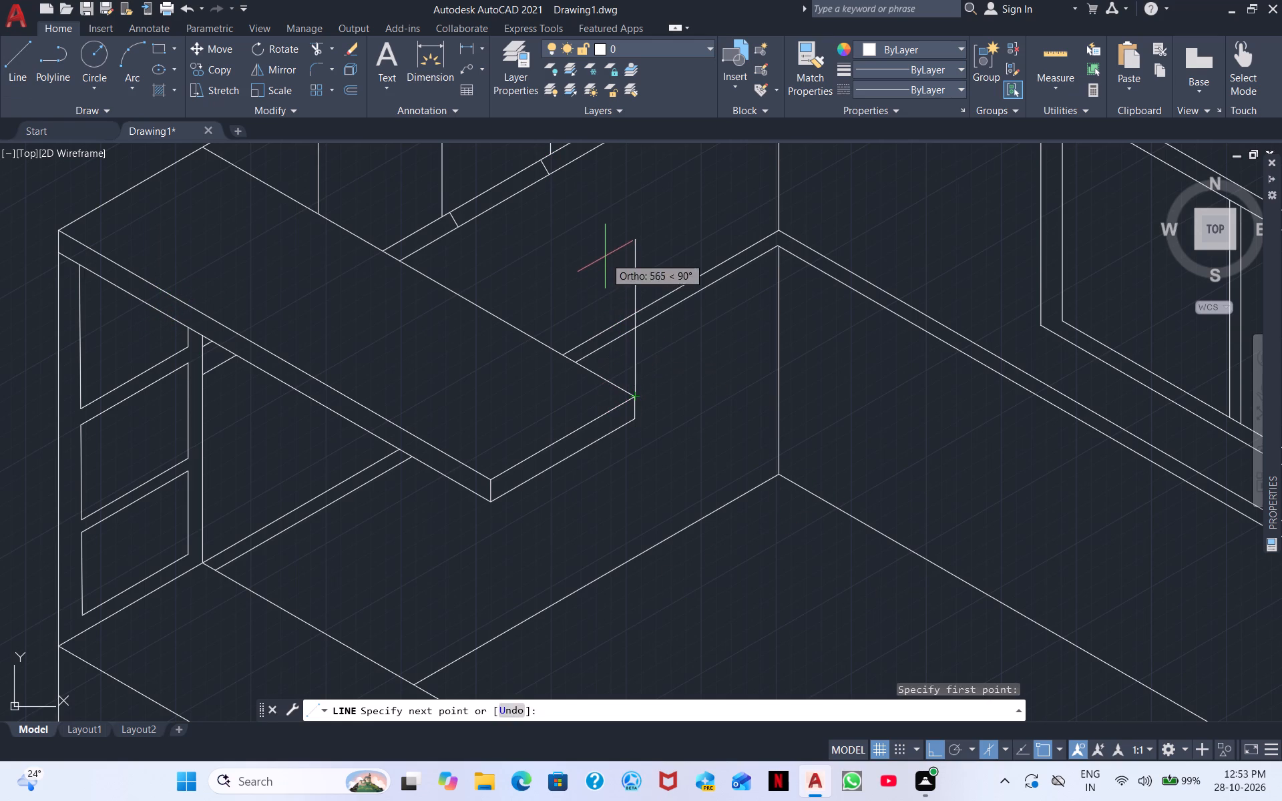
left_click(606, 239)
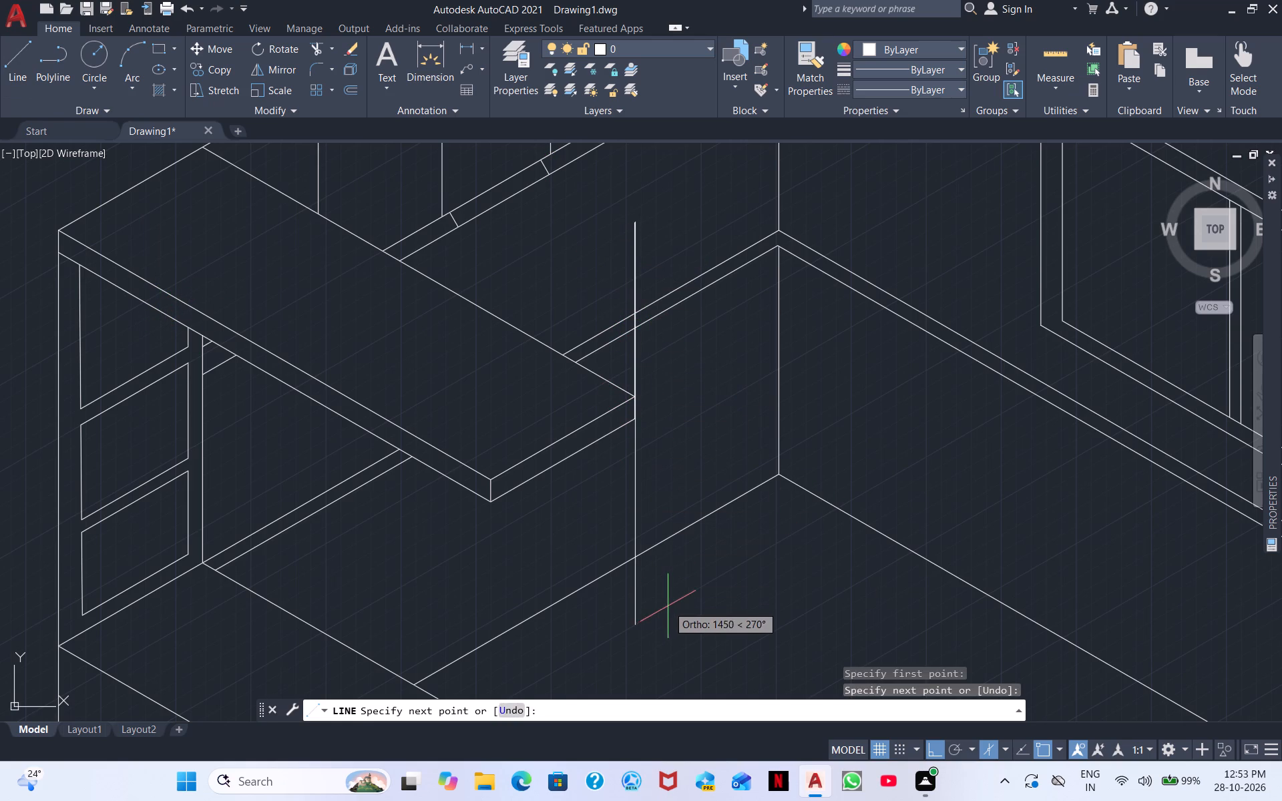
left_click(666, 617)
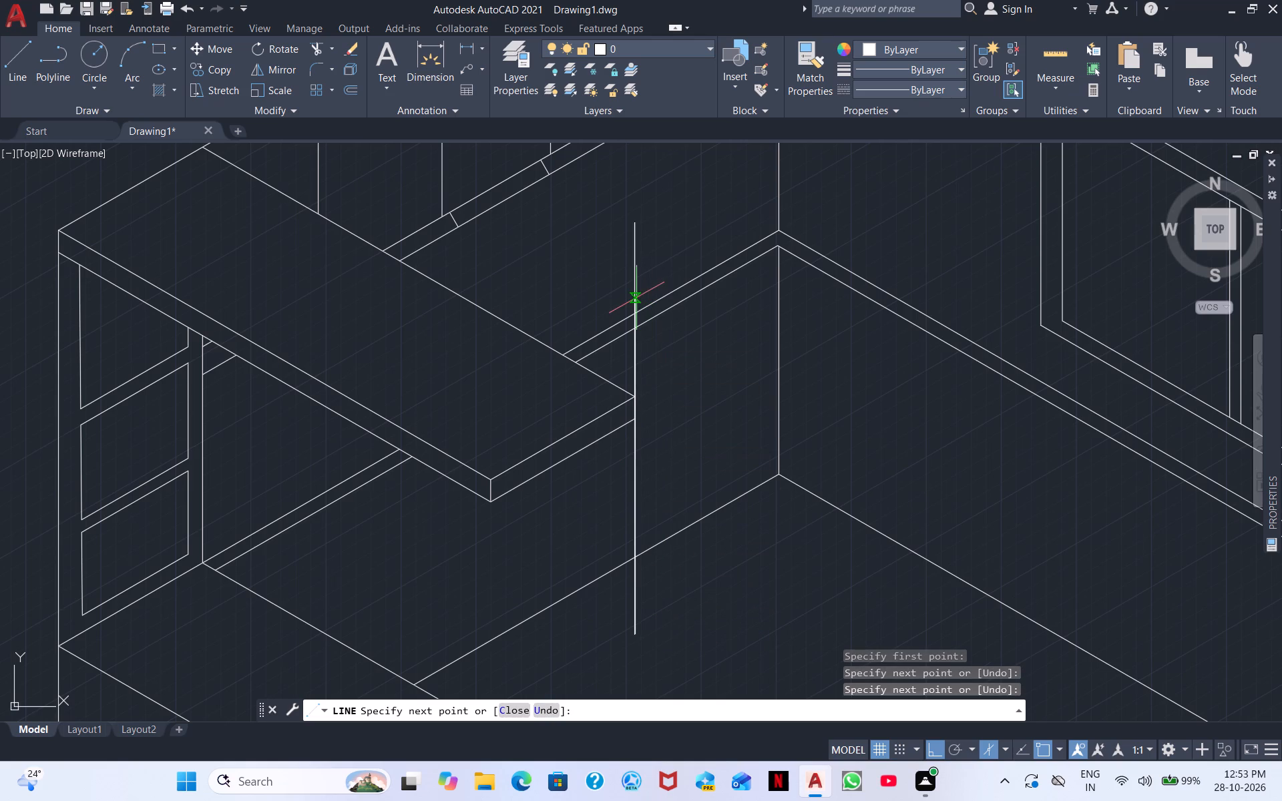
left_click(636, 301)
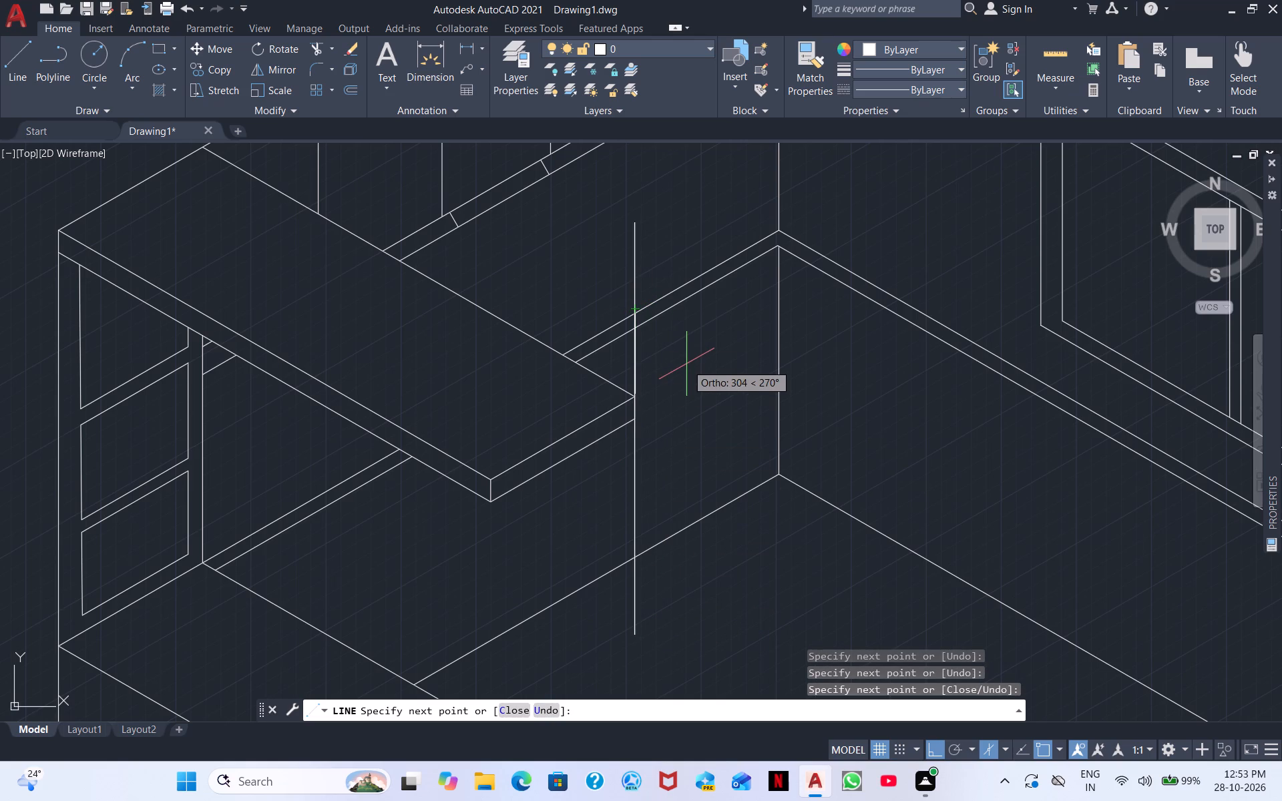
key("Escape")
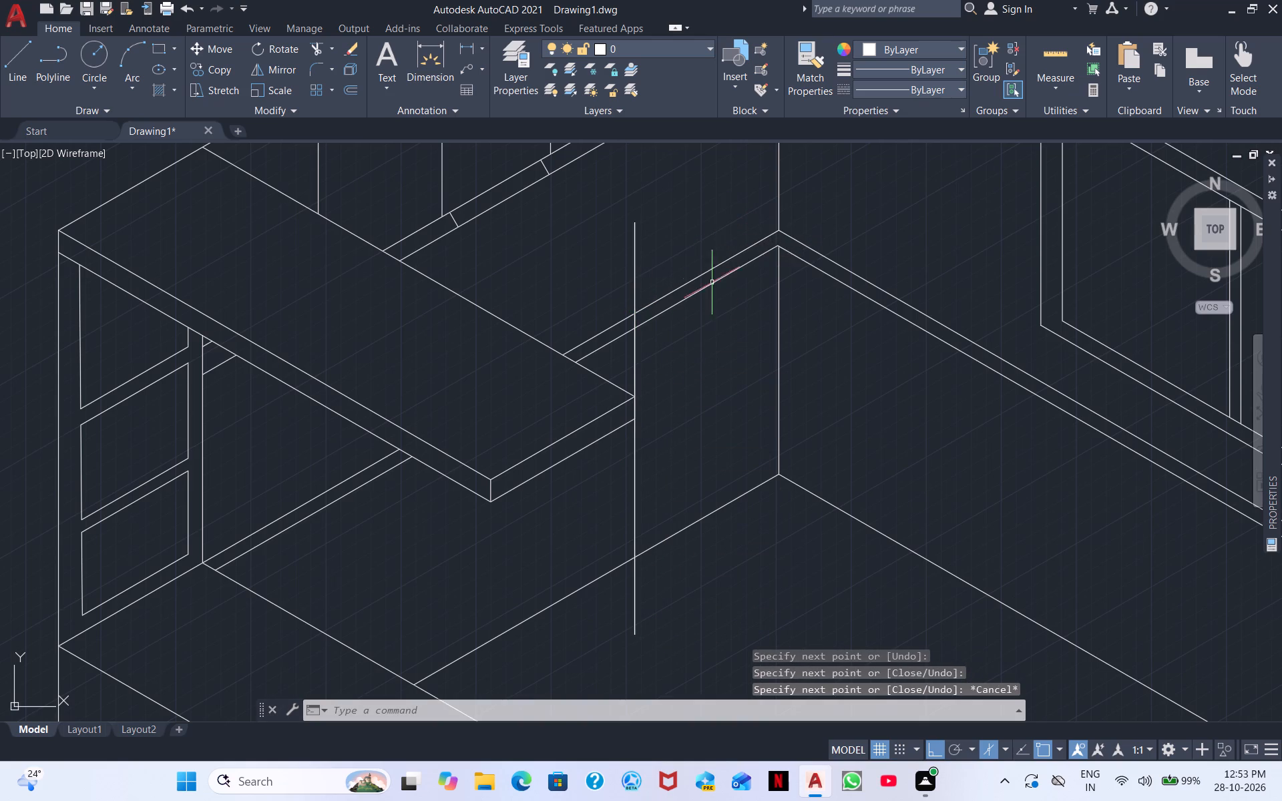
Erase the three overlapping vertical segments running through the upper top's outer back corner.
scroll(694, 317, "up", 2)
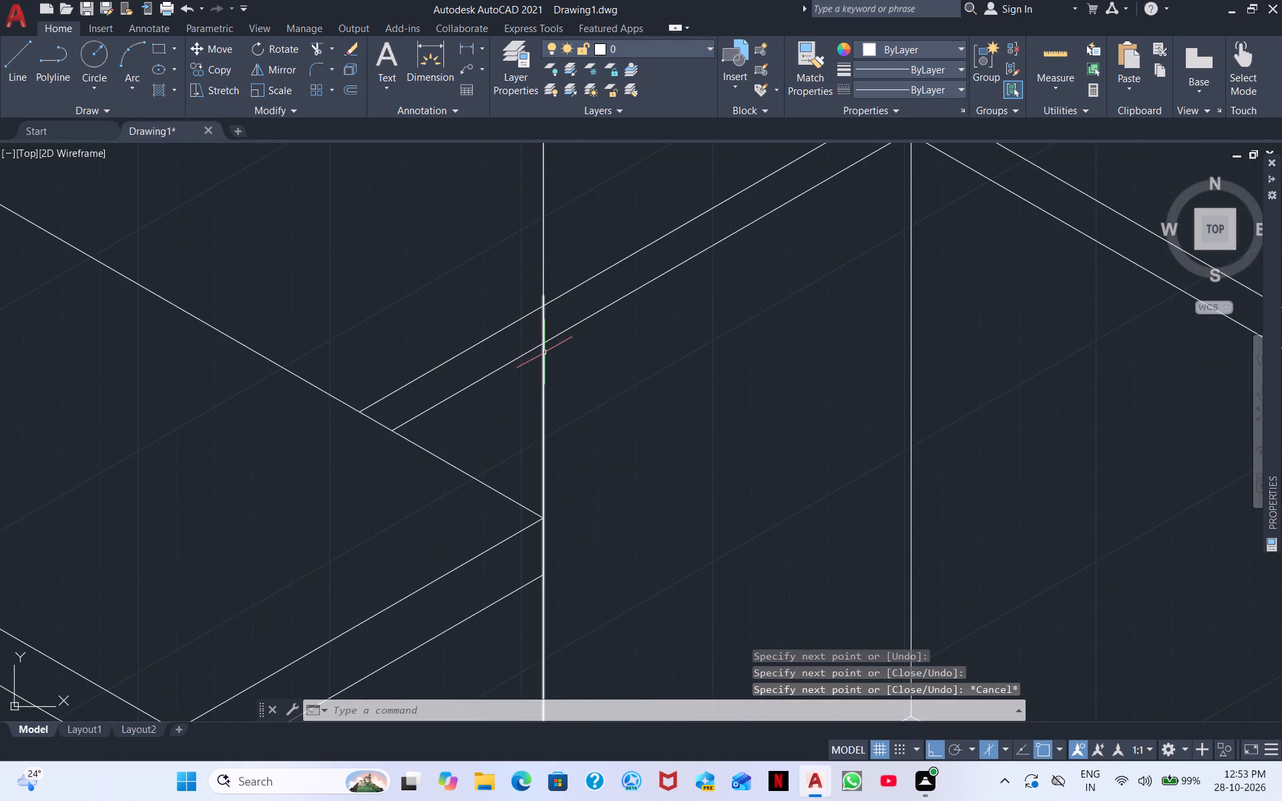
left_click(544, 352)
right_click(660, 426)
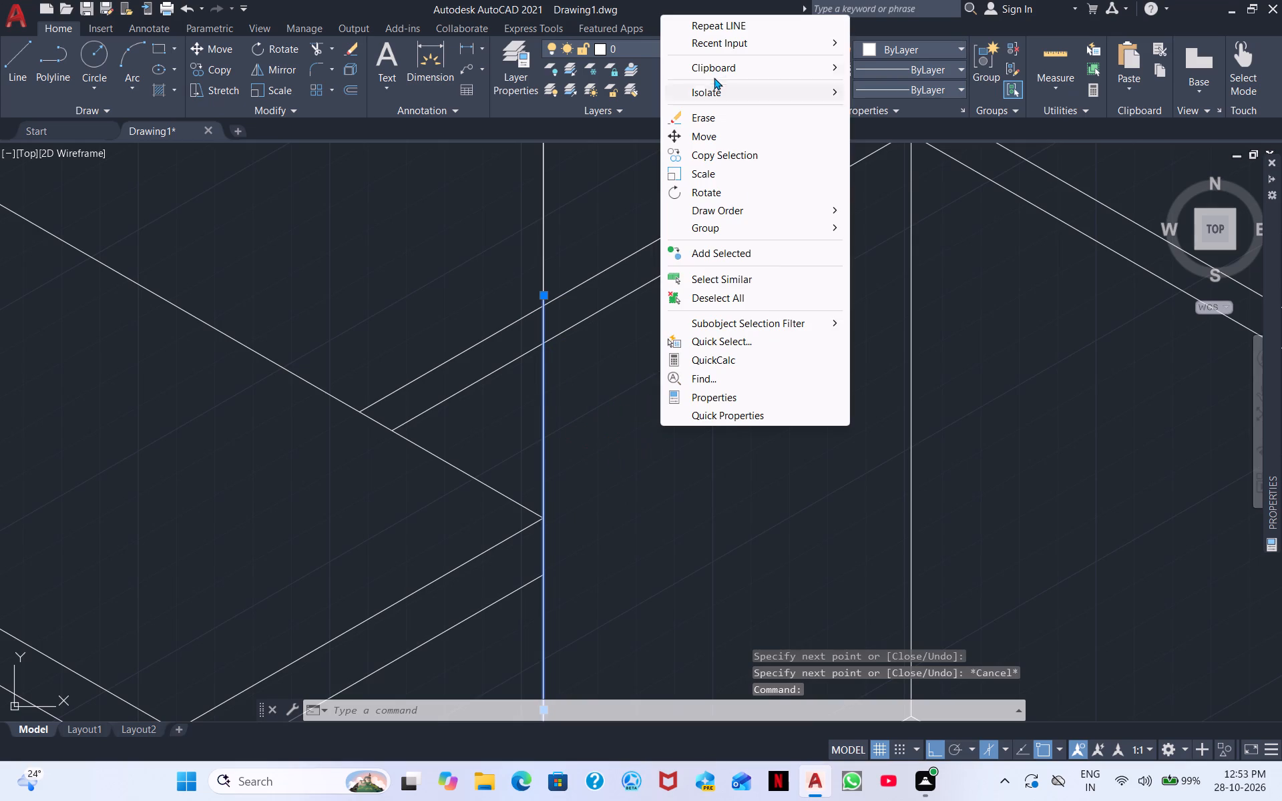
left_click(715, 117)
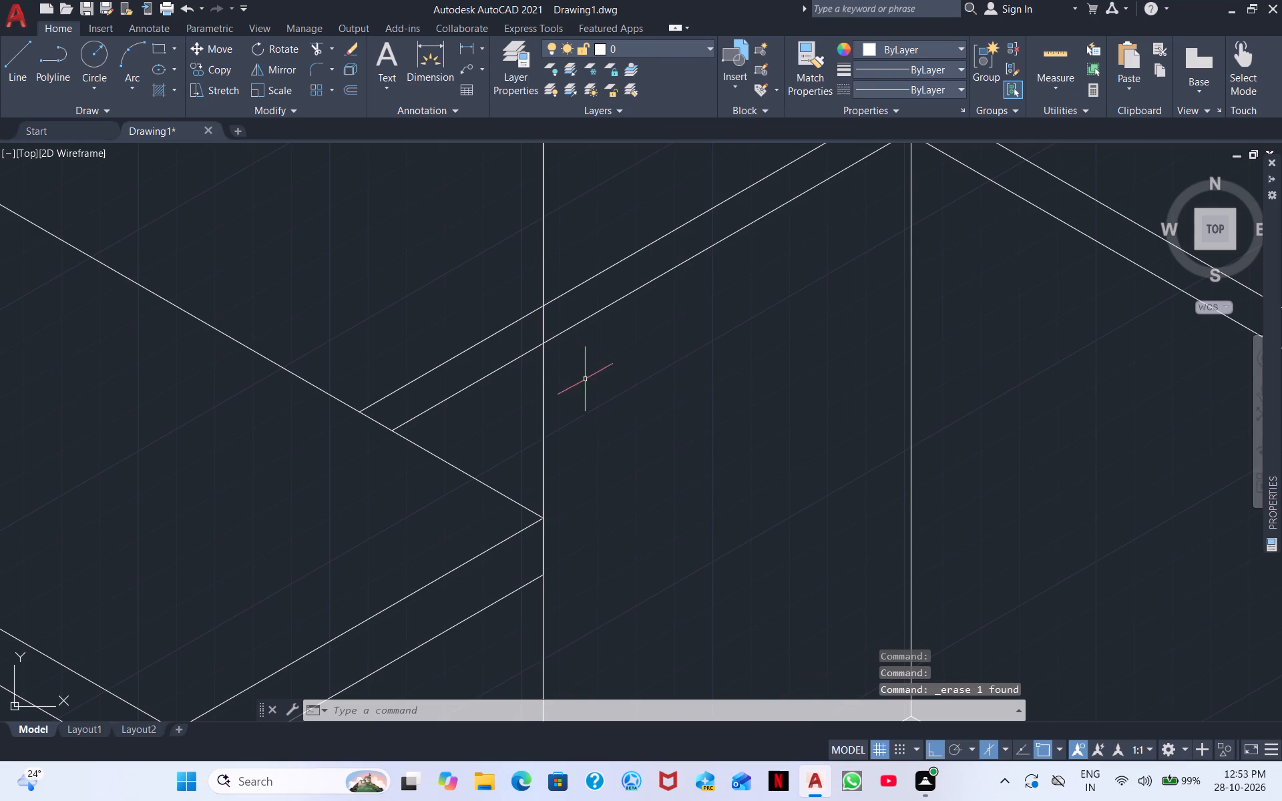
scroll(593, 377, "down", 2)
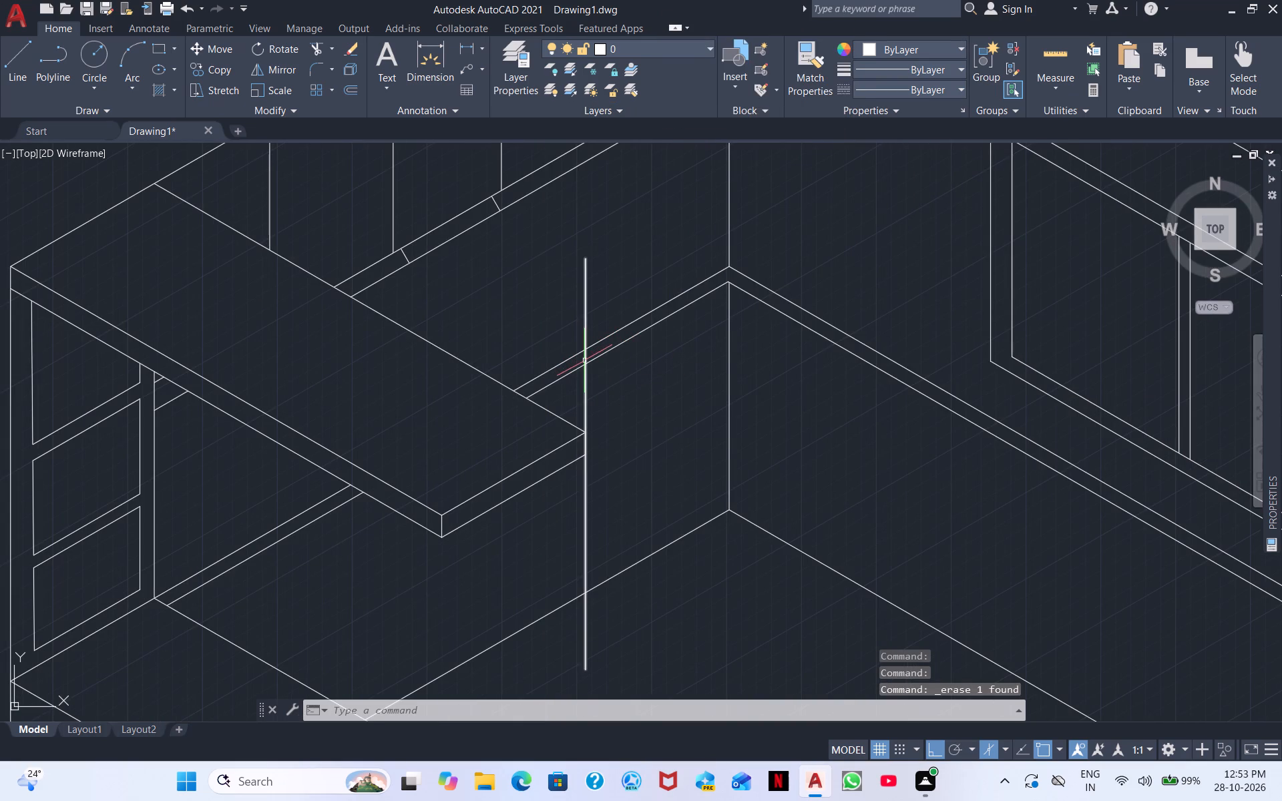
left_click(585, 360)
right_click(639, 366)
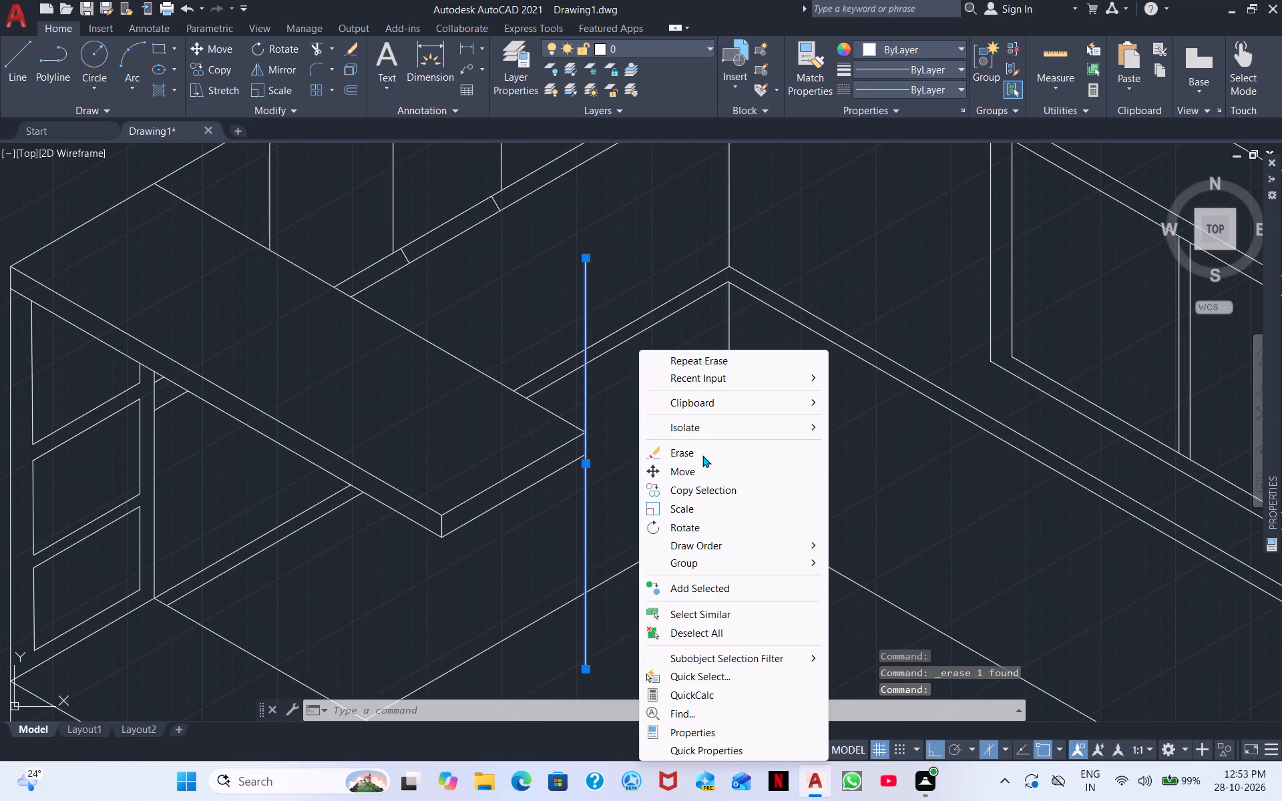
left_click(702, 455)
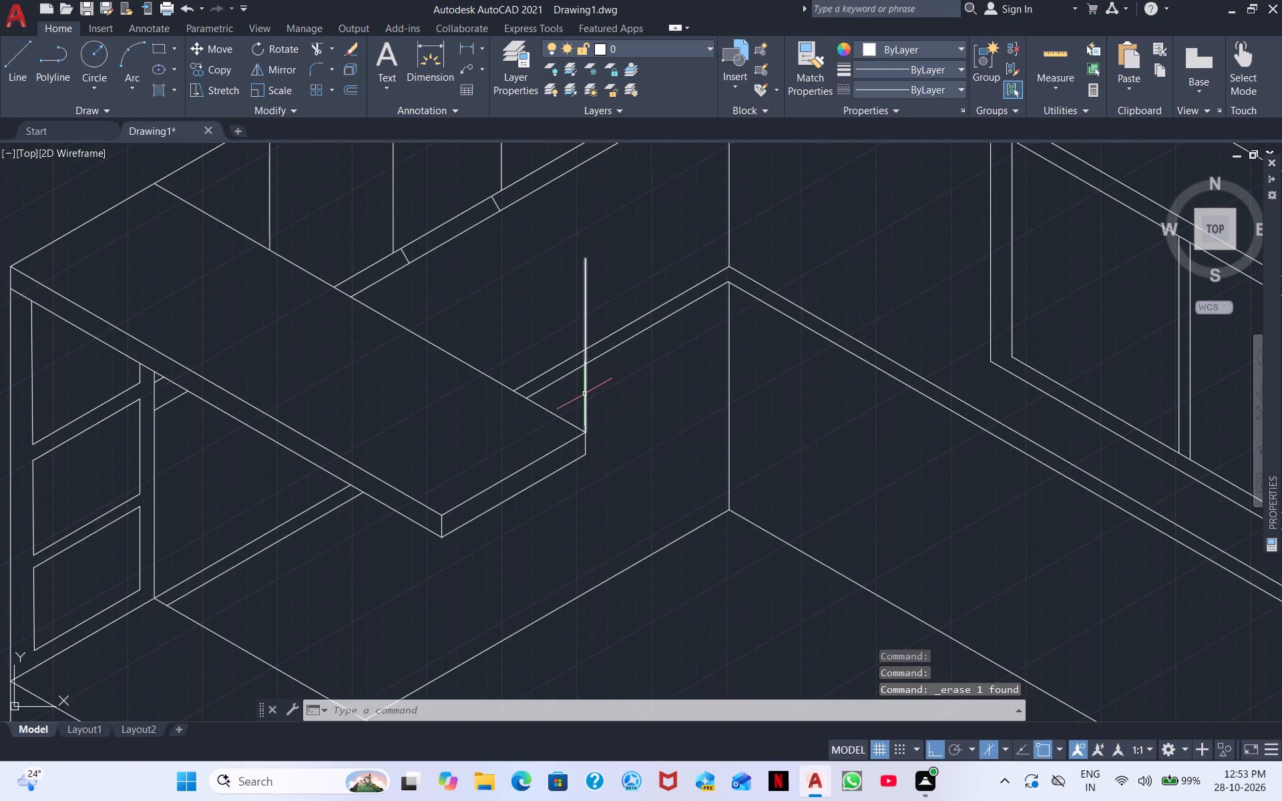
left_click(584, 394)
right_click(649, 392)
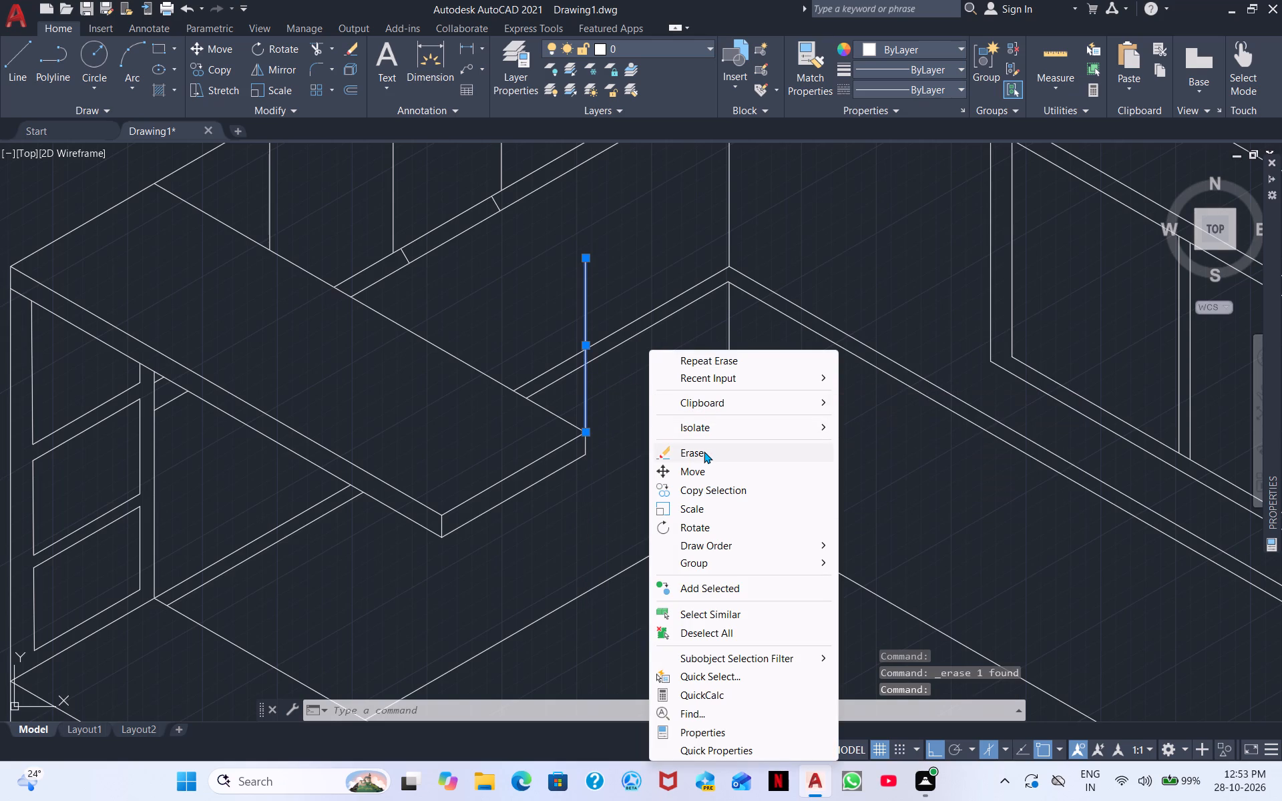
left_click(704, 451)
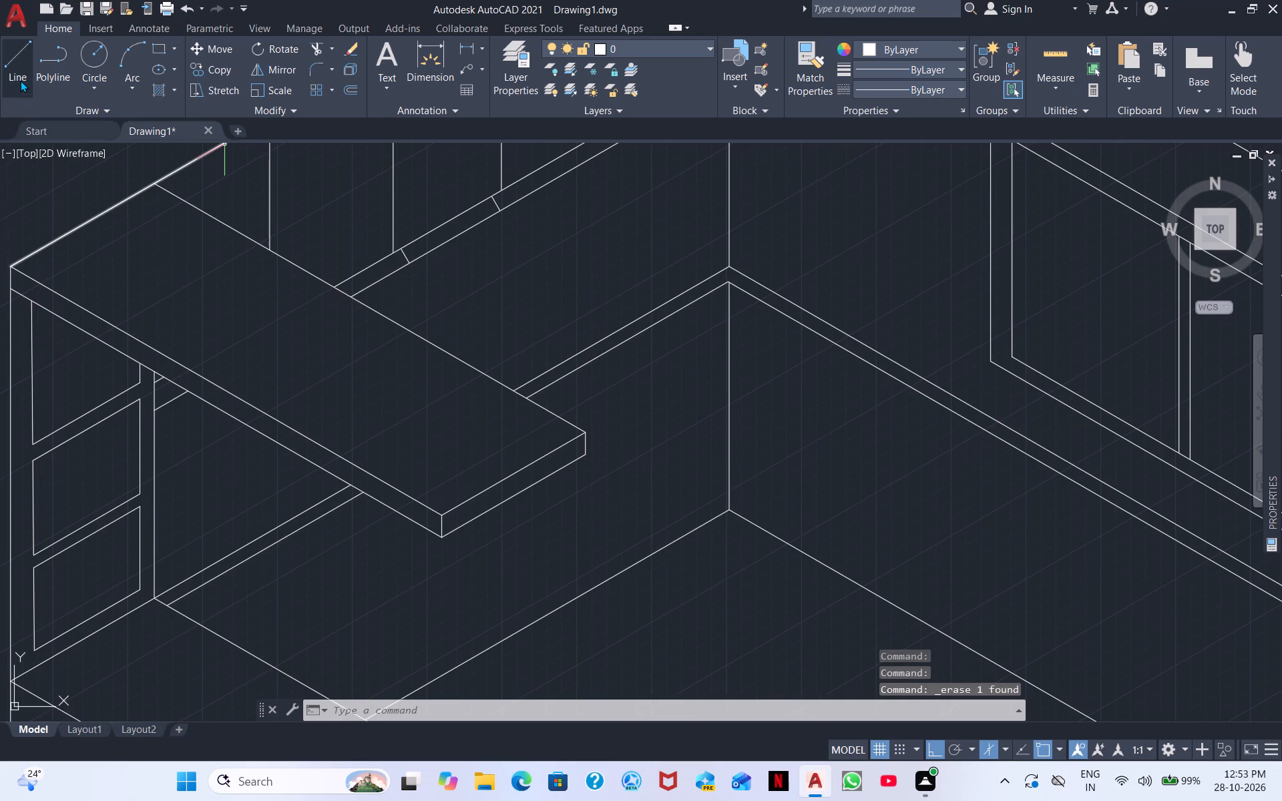
Draw a vertical line about 1186 long from the back wall's bottom line up through the upper top's outer back corner, past the 30° line pair.
left_click(19, 80)
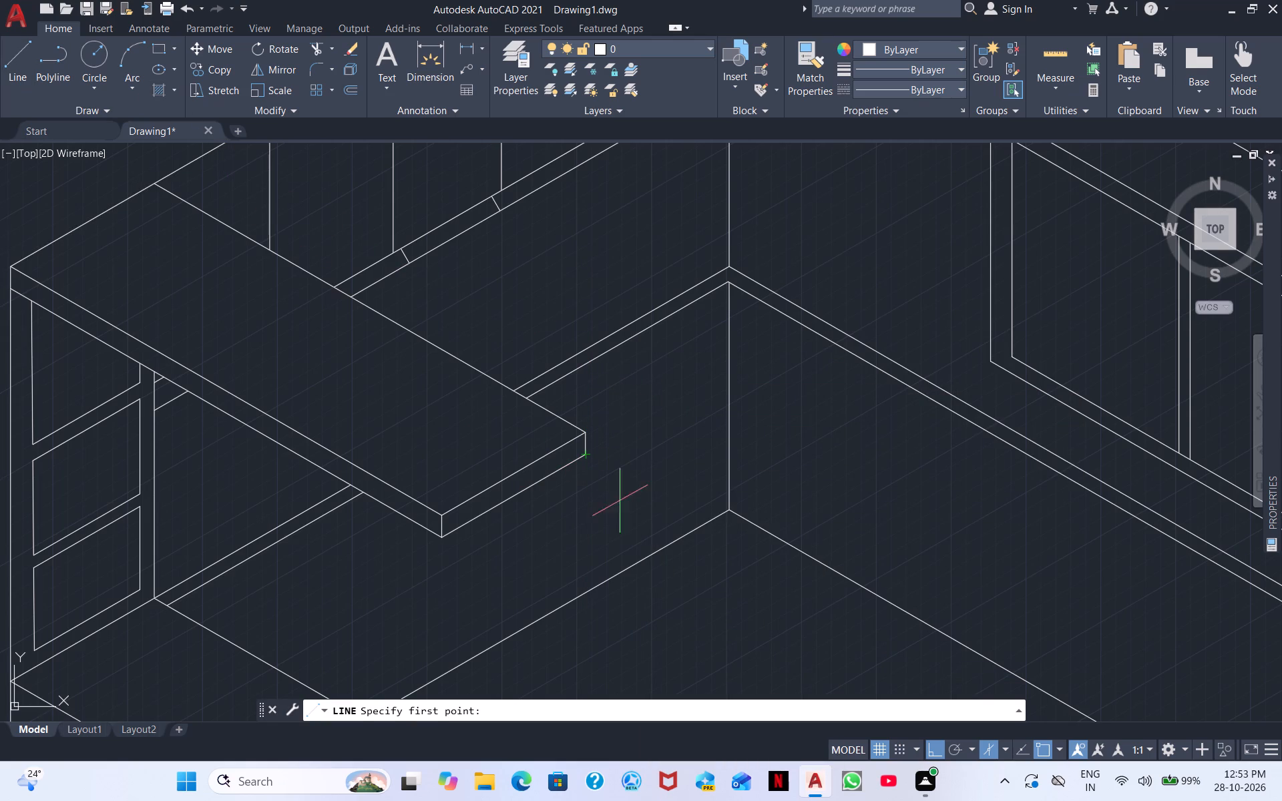
left_click(586, 587)
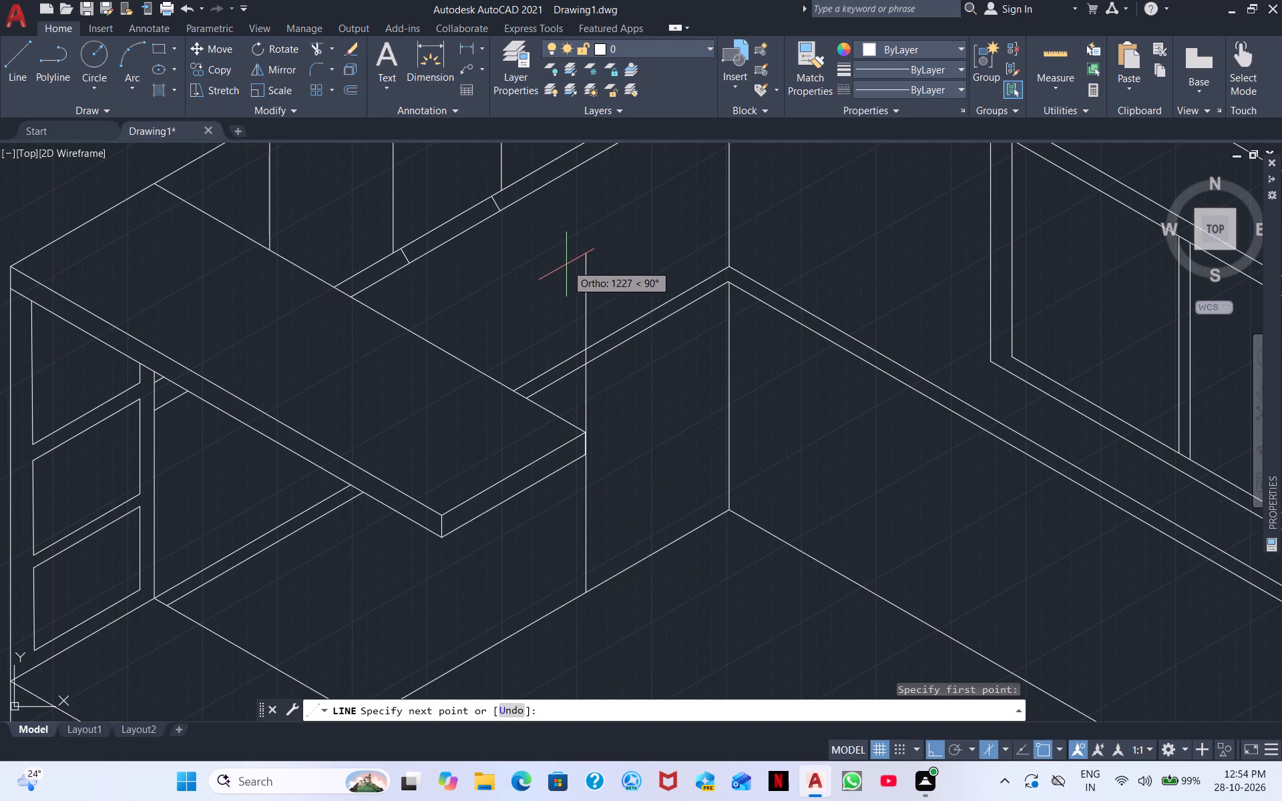
scroll(566, 258, "up", 2)
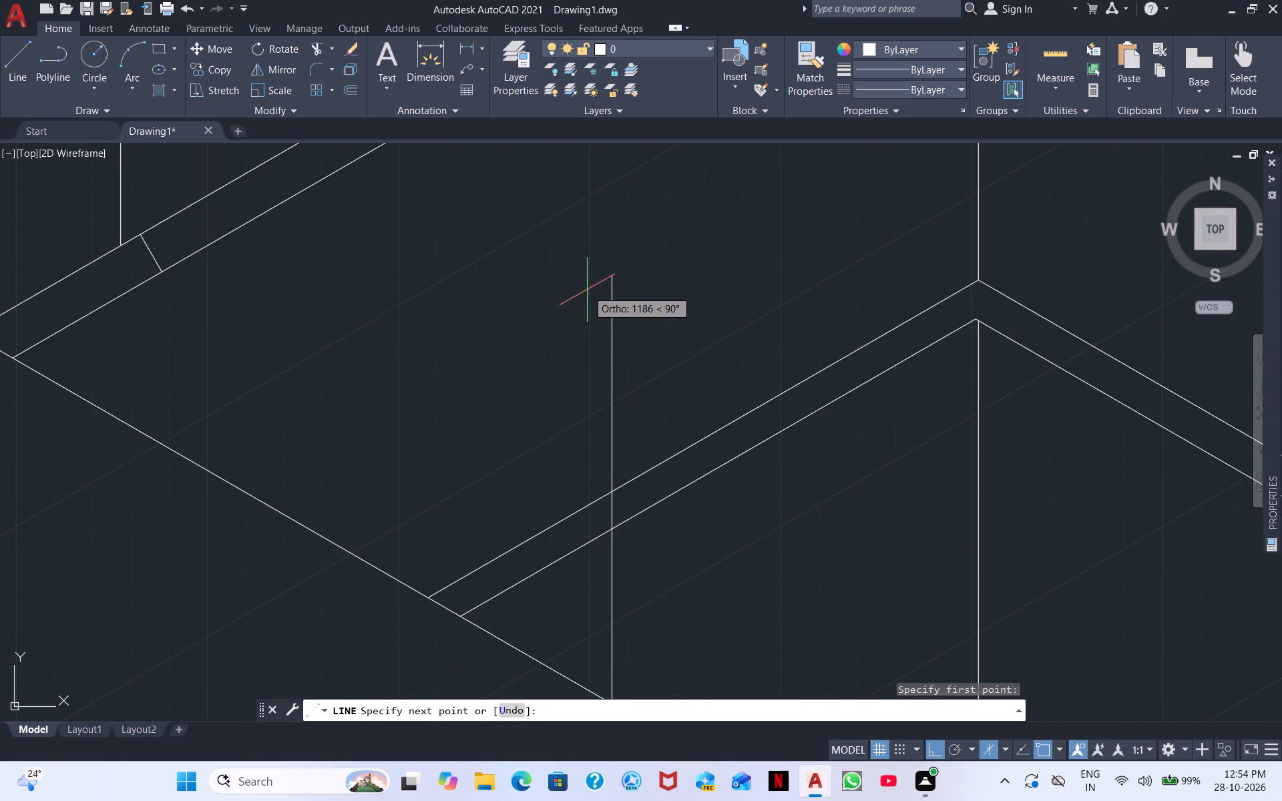
left_click(587, 290)
key("Escape")
Trim the new vertical line between the back wall's 30° line pair and above the pair's upper line.
scroll(669, 355, "down", 1)
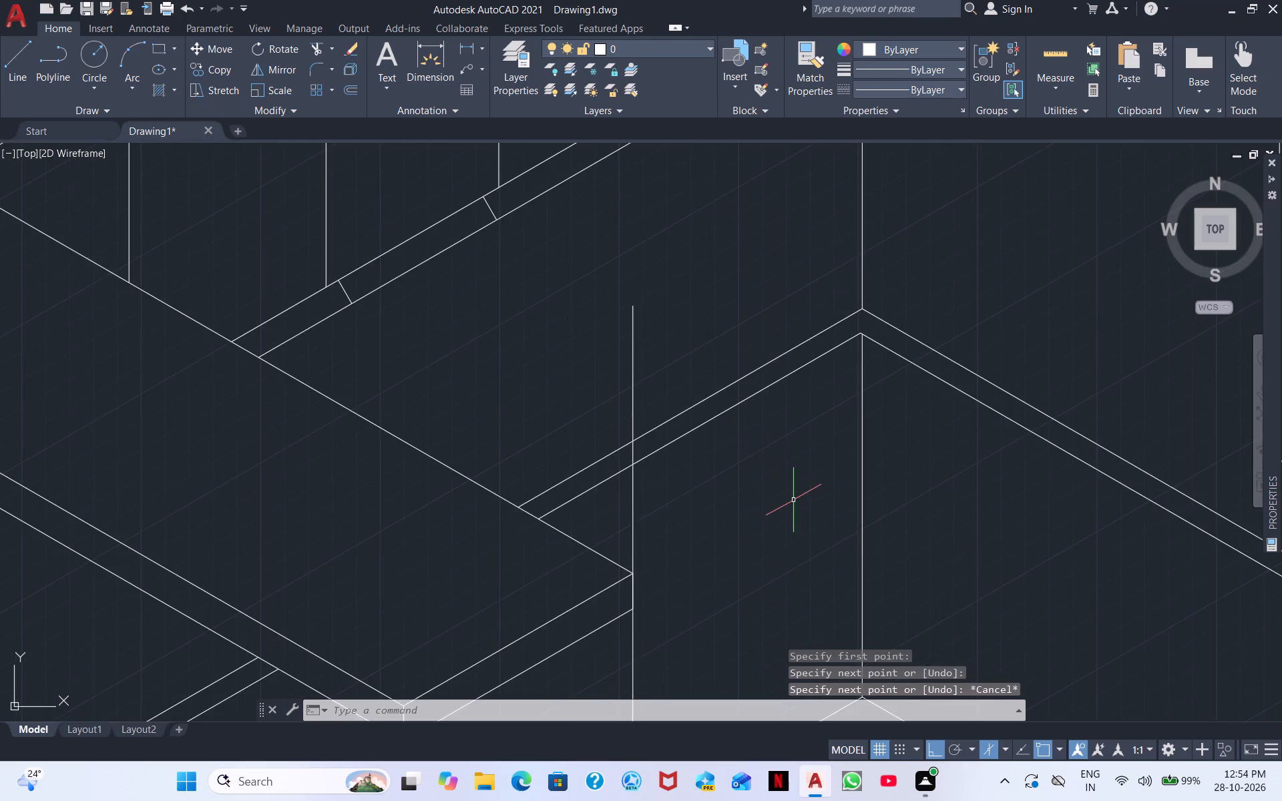
middle_click_drag(801, 496, 728, 282)
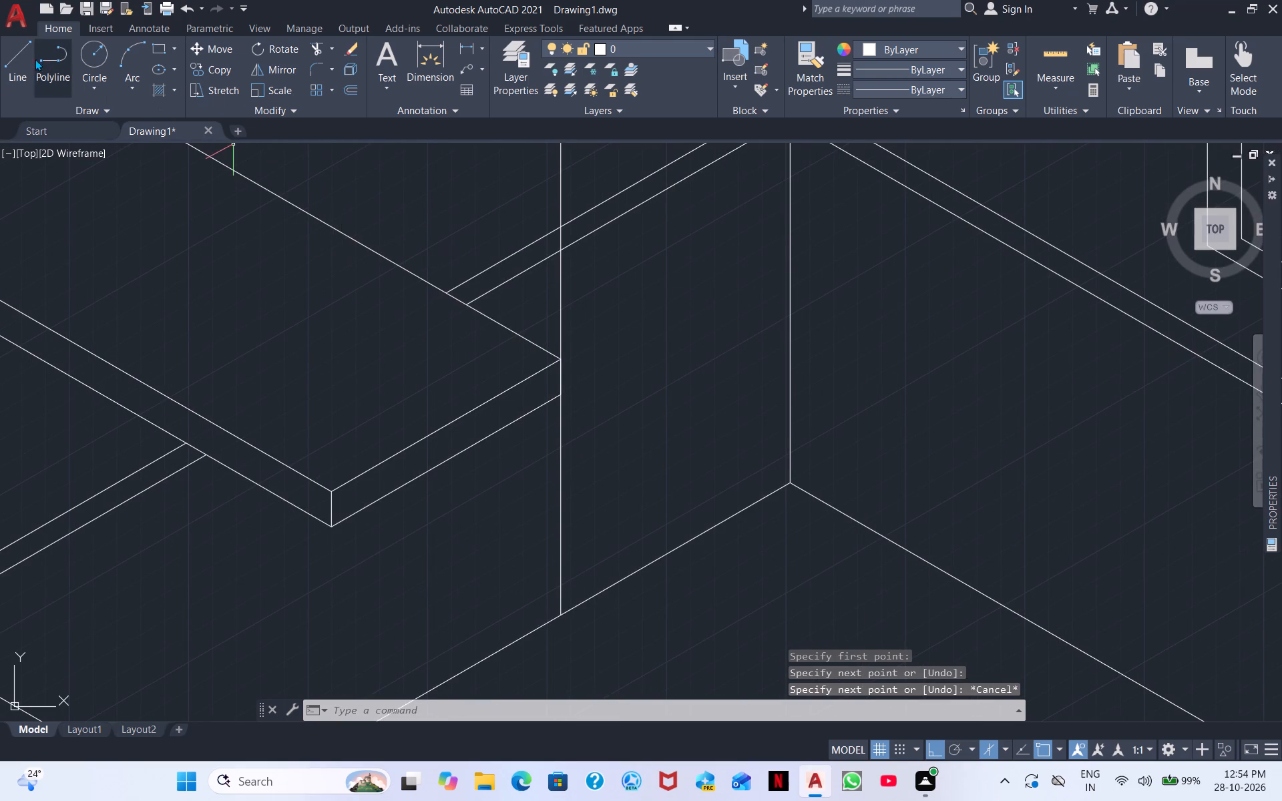
left_click(25, 58)
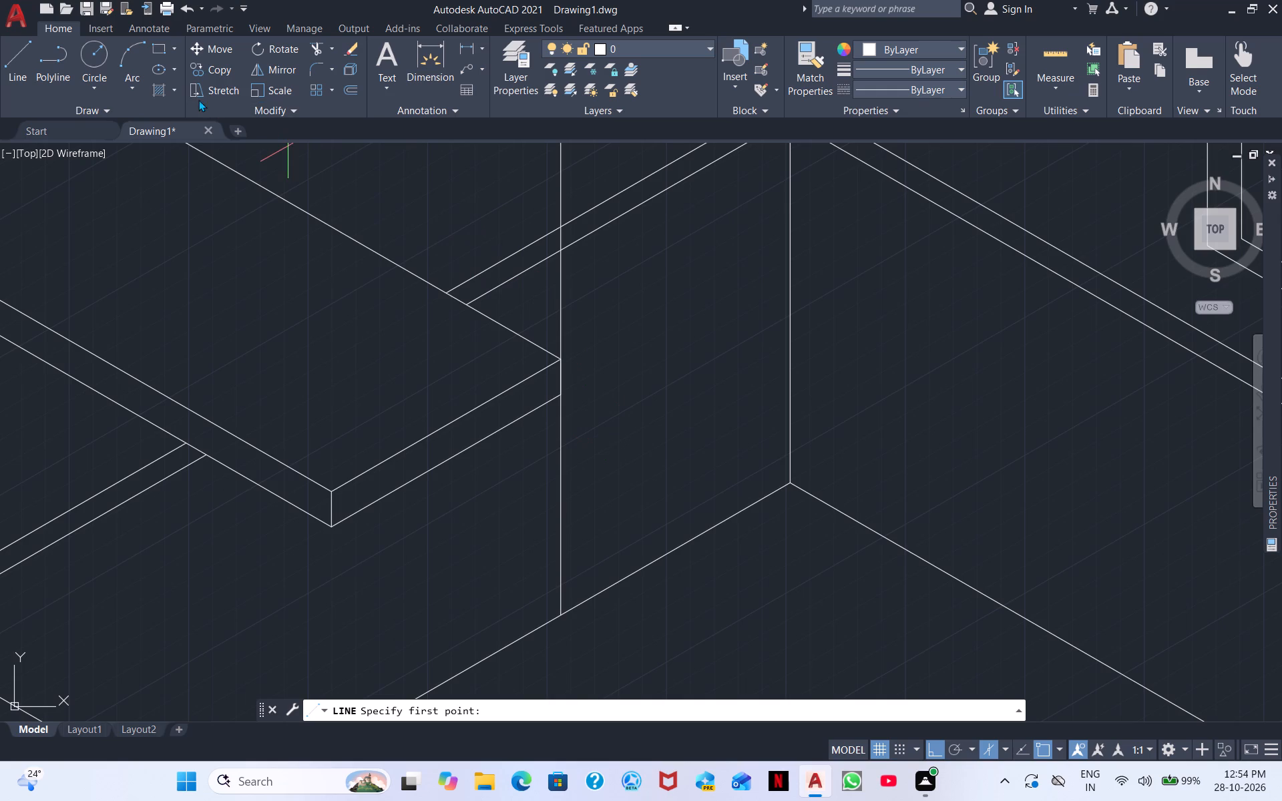
left_click(320, 51)
left_click_drag(564, 243, 554, 247)
left_click(559, 241)
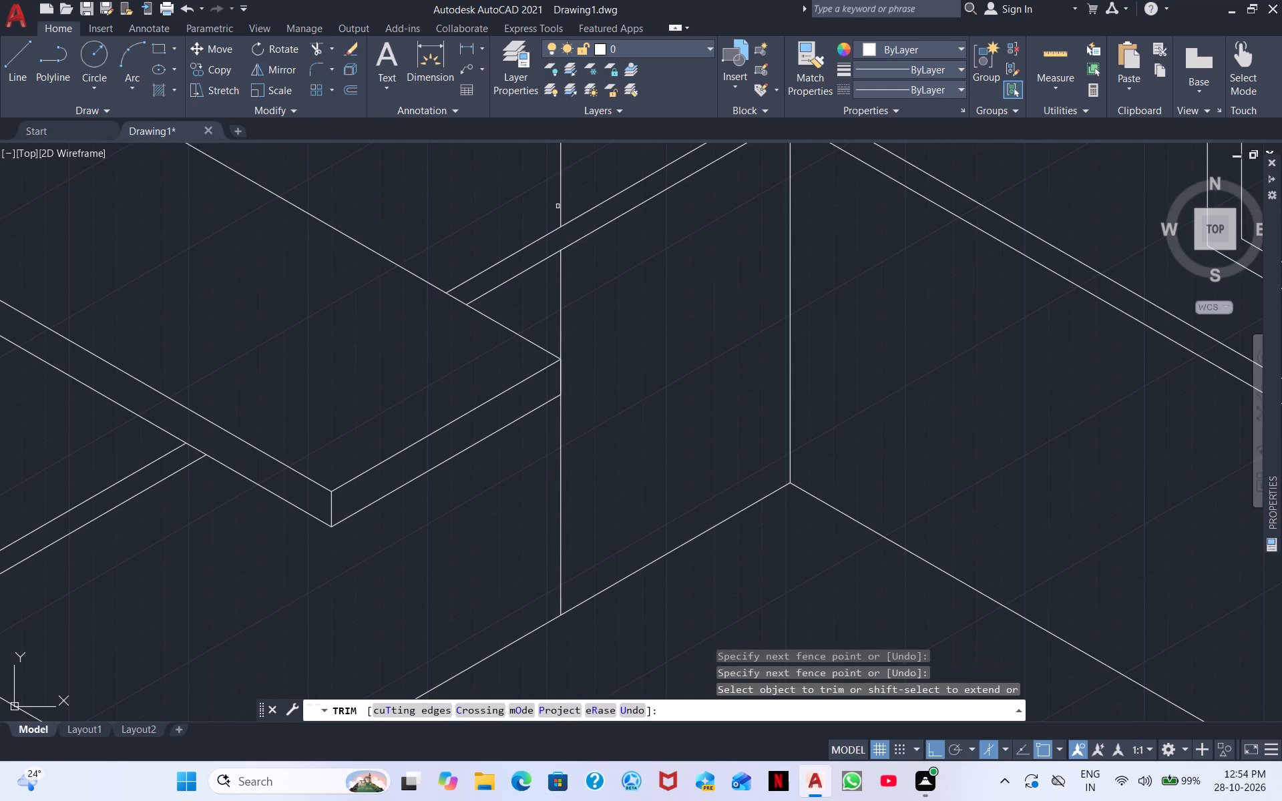
left_click(566, 197)
left_click(524, 206)
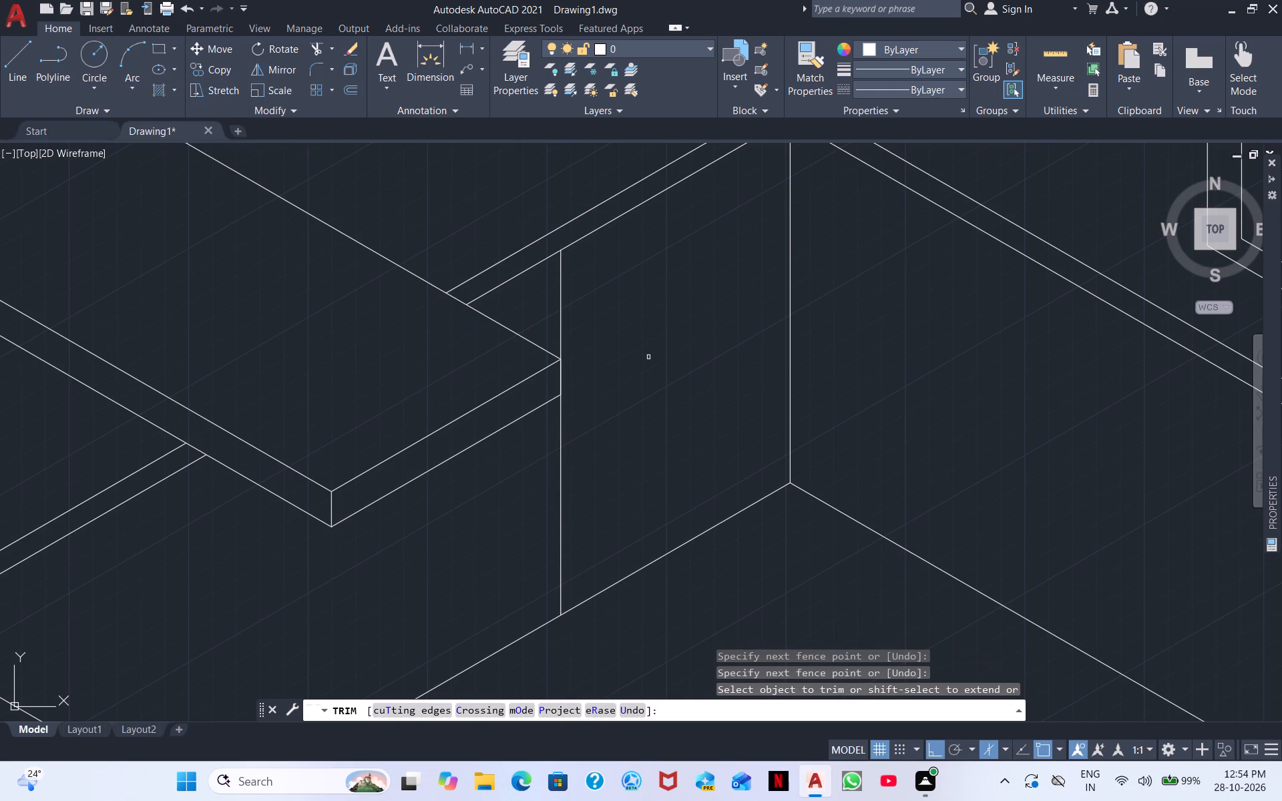
right_click(648, 358)
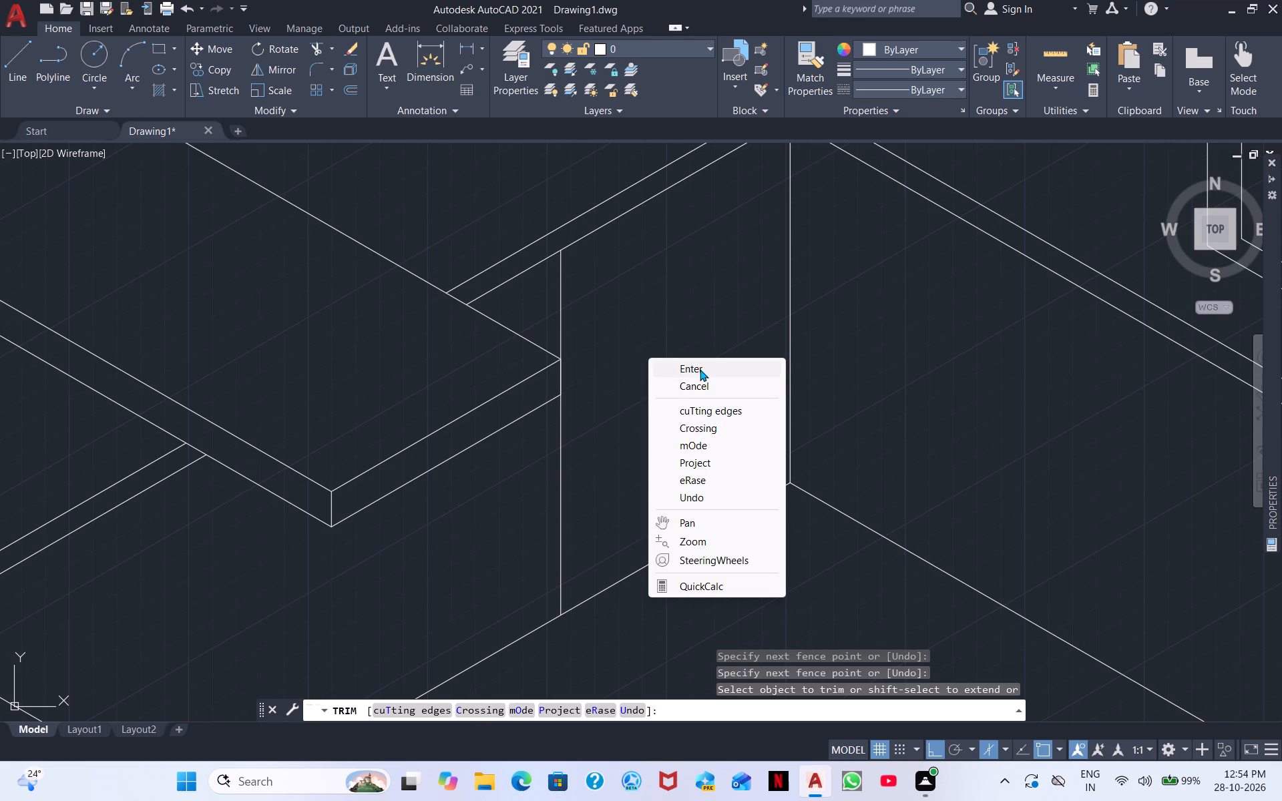
left_click(700, 369)
Draw a 30° line across the back panel, from the new vertical just below the upper top to the room-corner vertical.
right_click(671, 338)
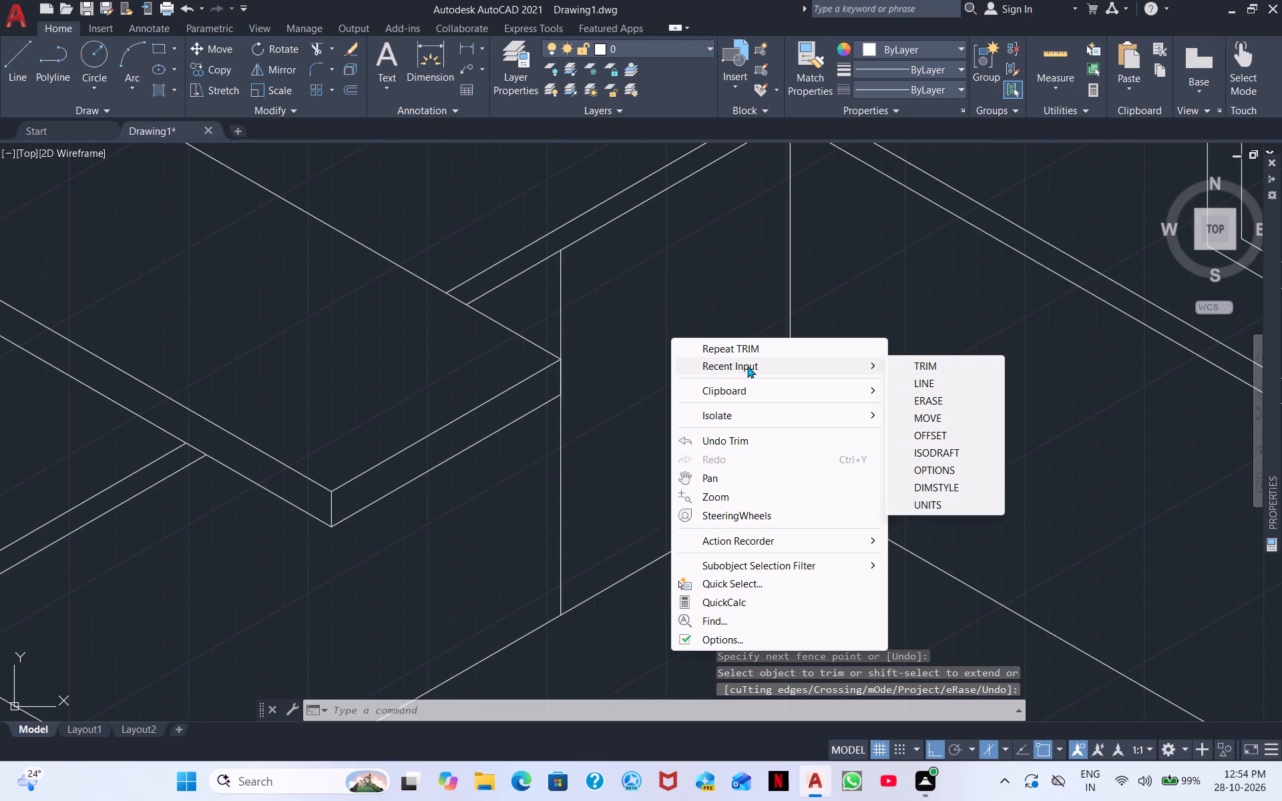
left_click(972, 388)
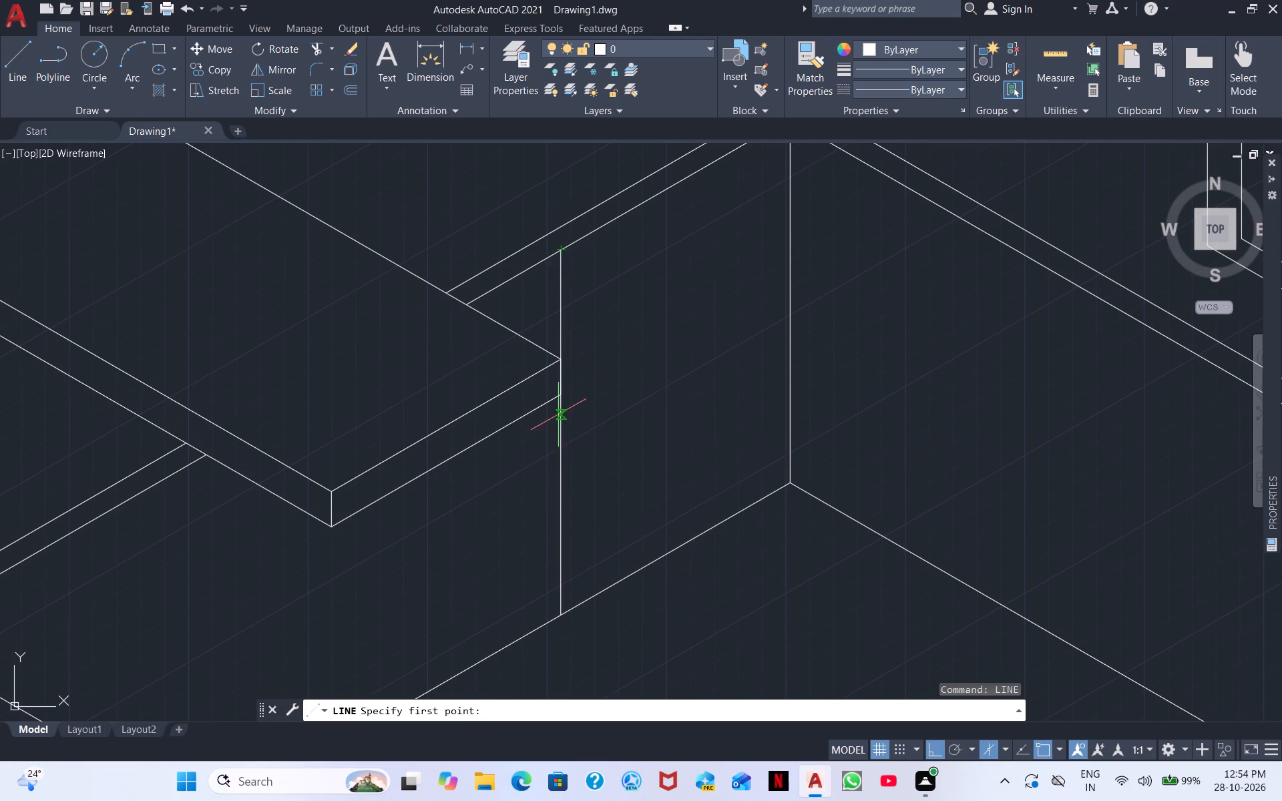
left_click(564, 433)
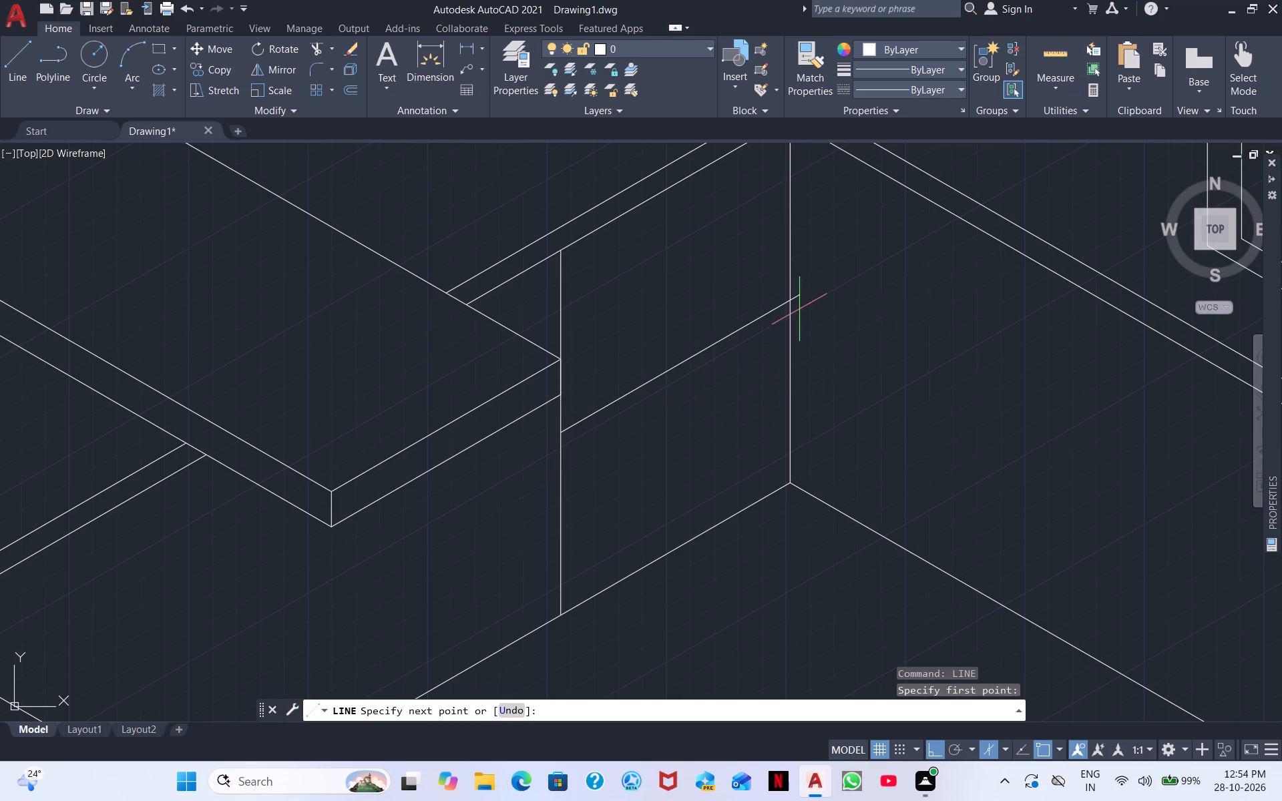
left_click(787, 304)
key("Escape")
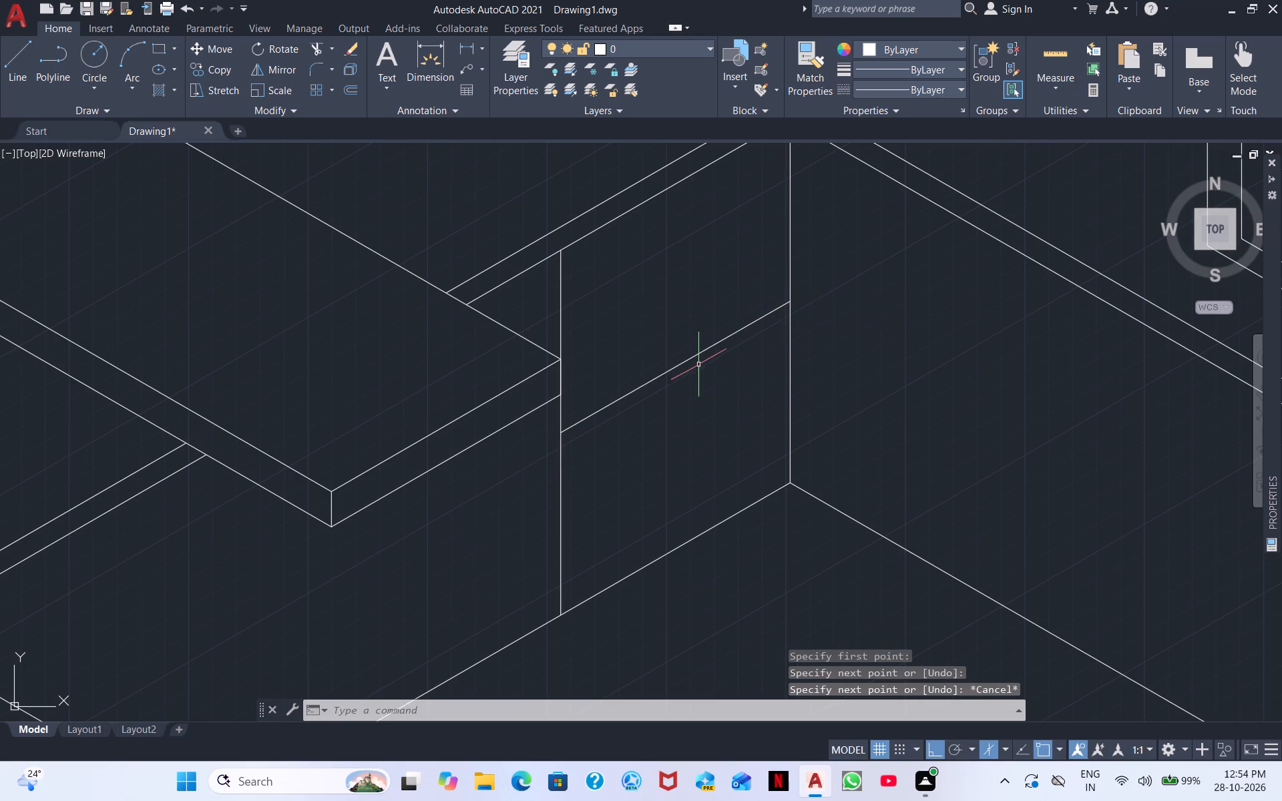
Draw a second 30° line about 645 long just below the first, from the panel's vertical to slightly past the room-corner vertical.
right_click(688, 374)
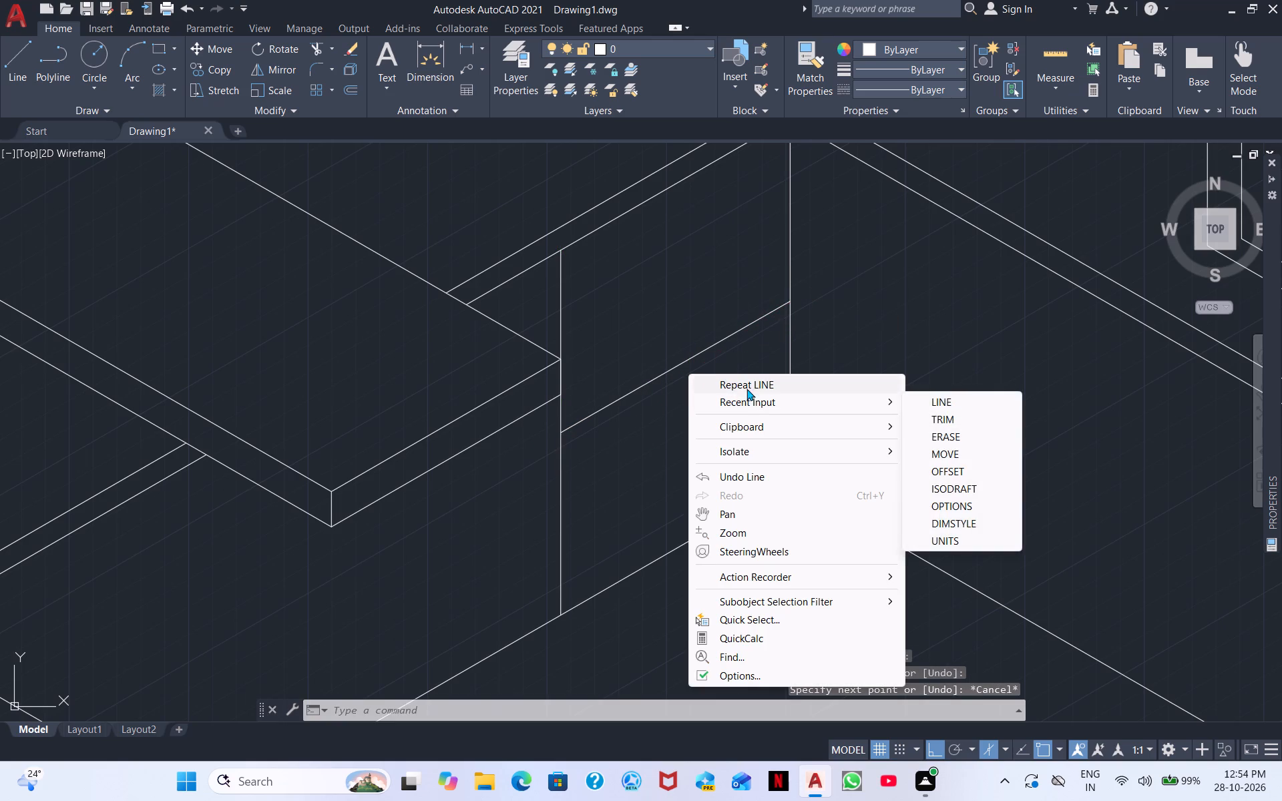
left_click(752, 384)
scroll(555, 411, "up", 3)
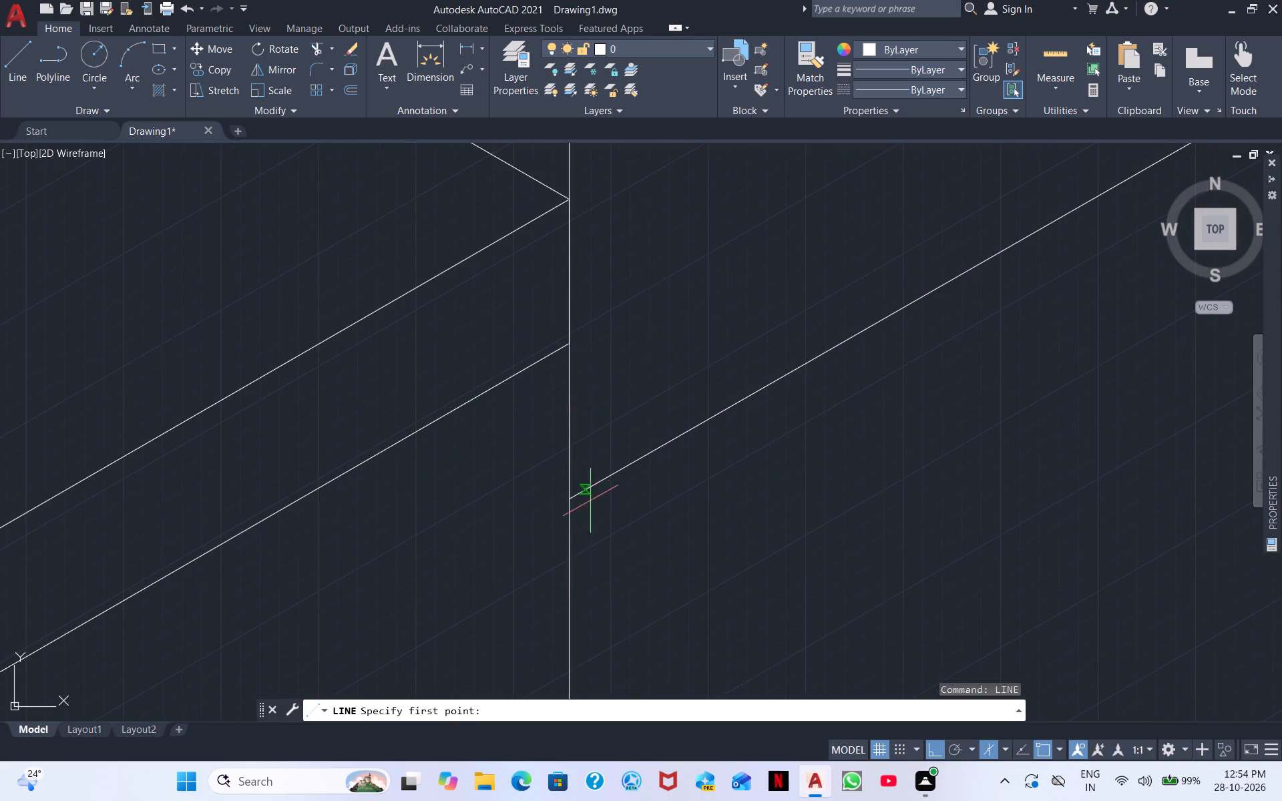
scroll(576, 518, "up", 1)
left_click(564, 540)
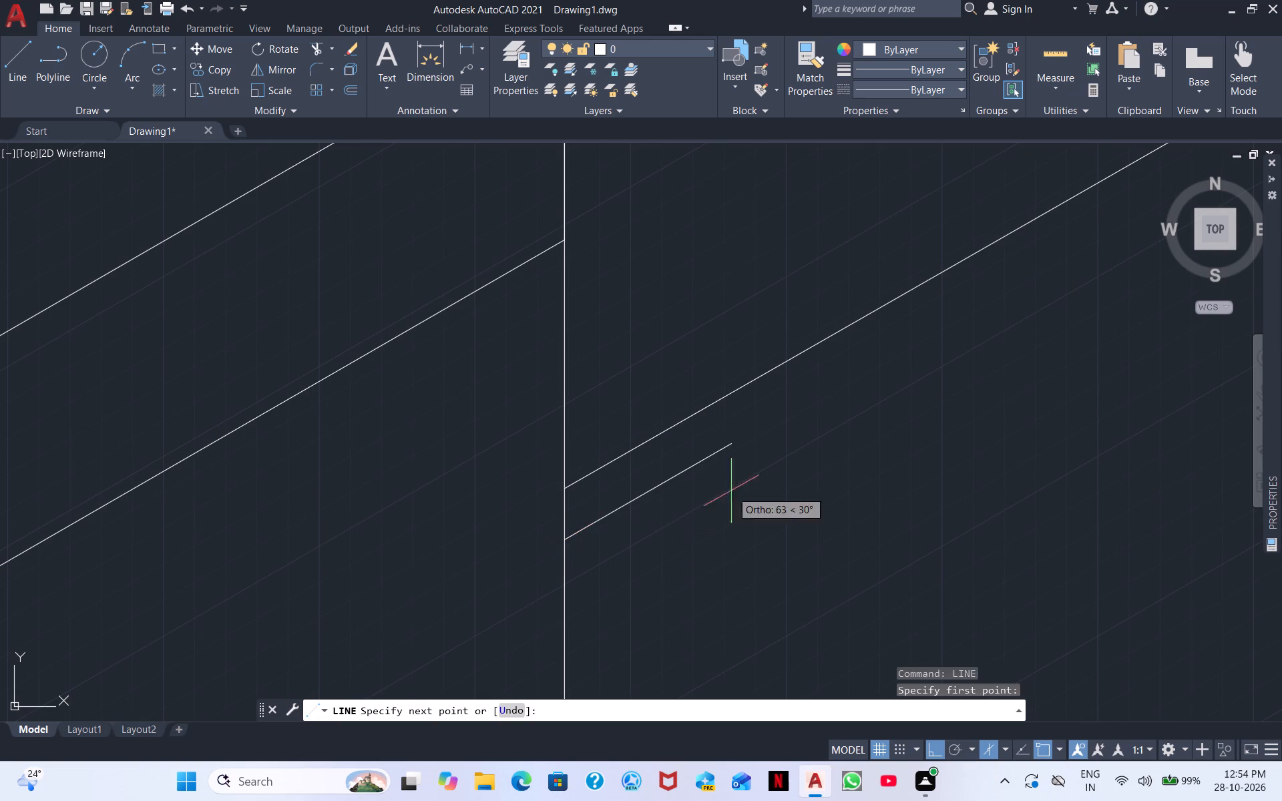
middle_click_drag(911, 409, 347, 546)
scroll(385, 528, "down", 2)
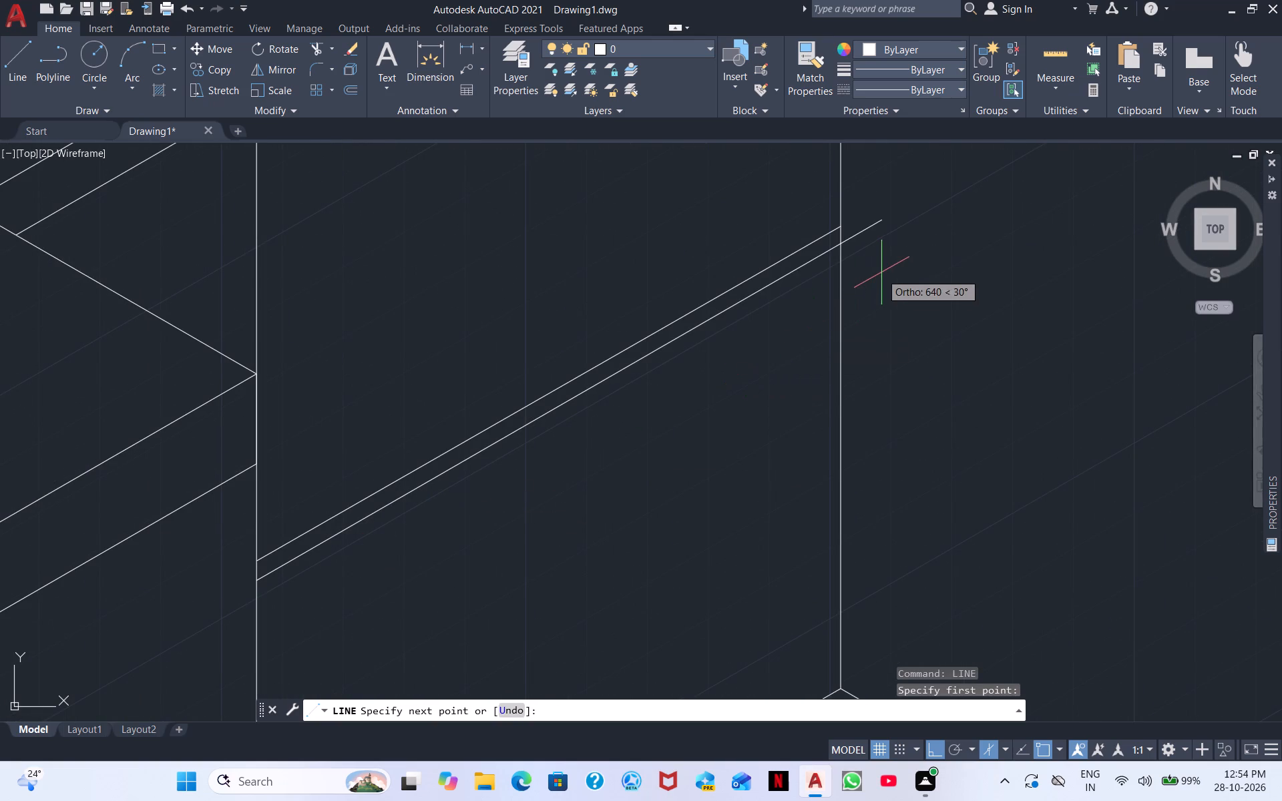
left_click(887, 268)
right_click(909, 296)
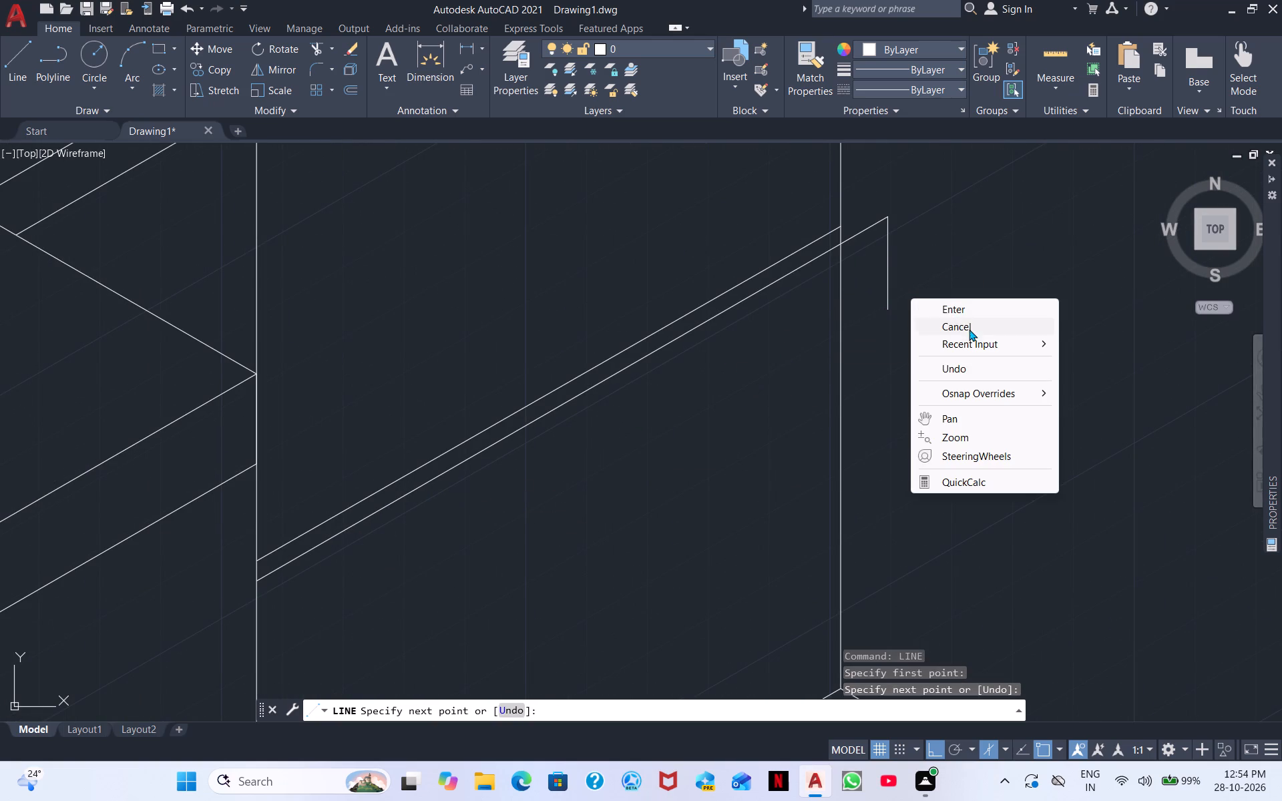
left_click(966, 310)
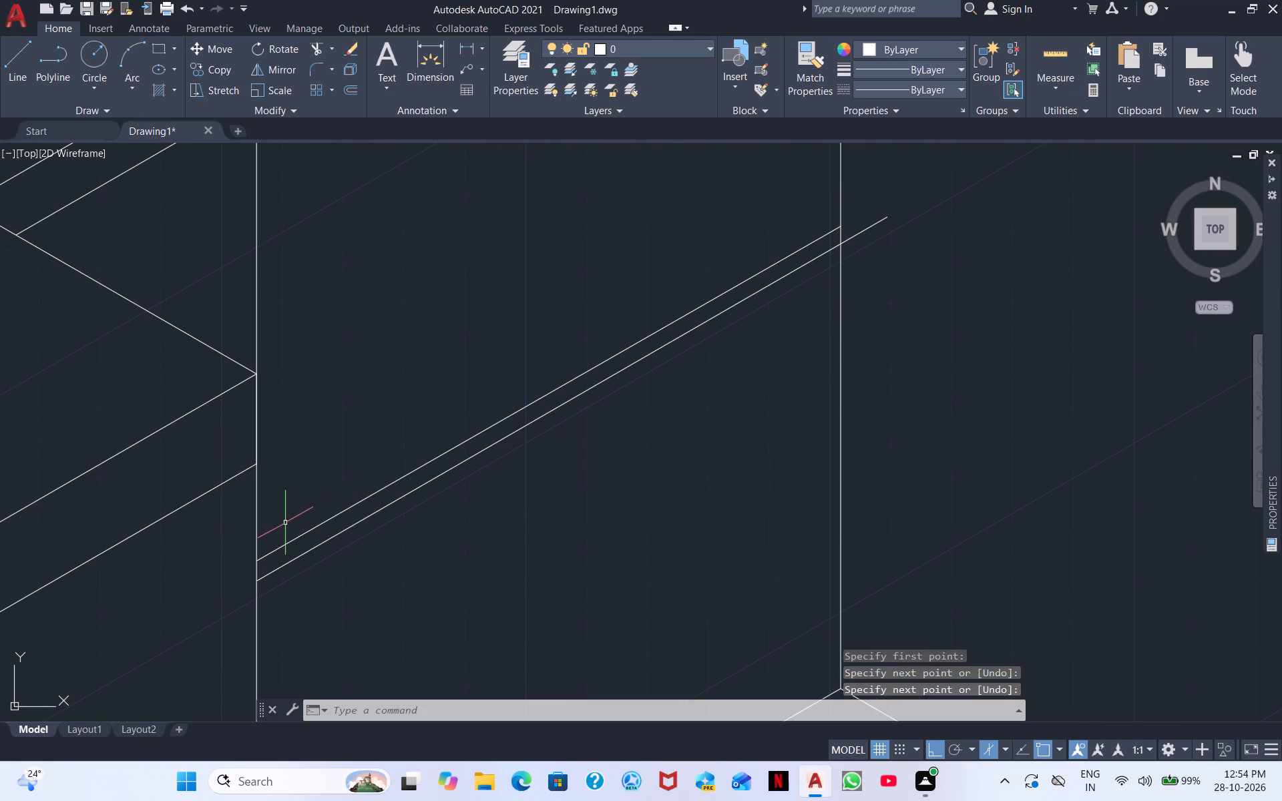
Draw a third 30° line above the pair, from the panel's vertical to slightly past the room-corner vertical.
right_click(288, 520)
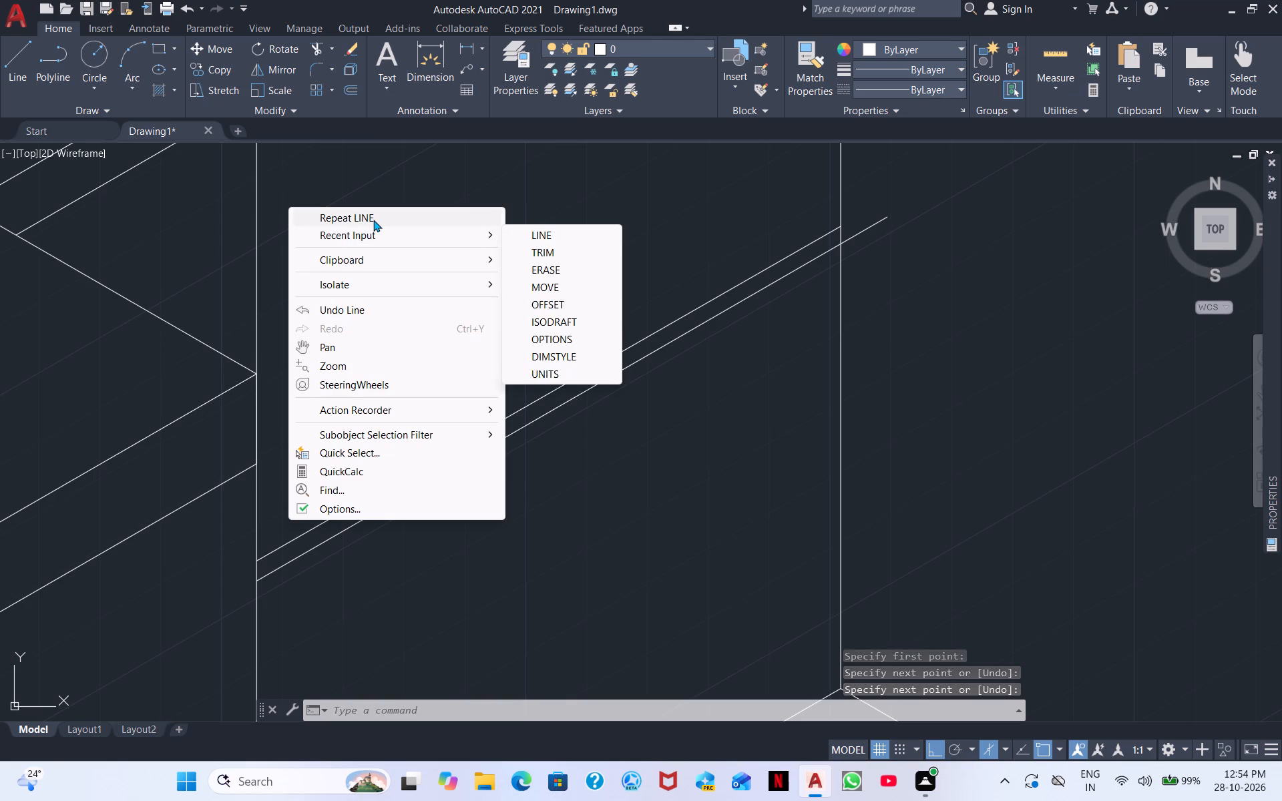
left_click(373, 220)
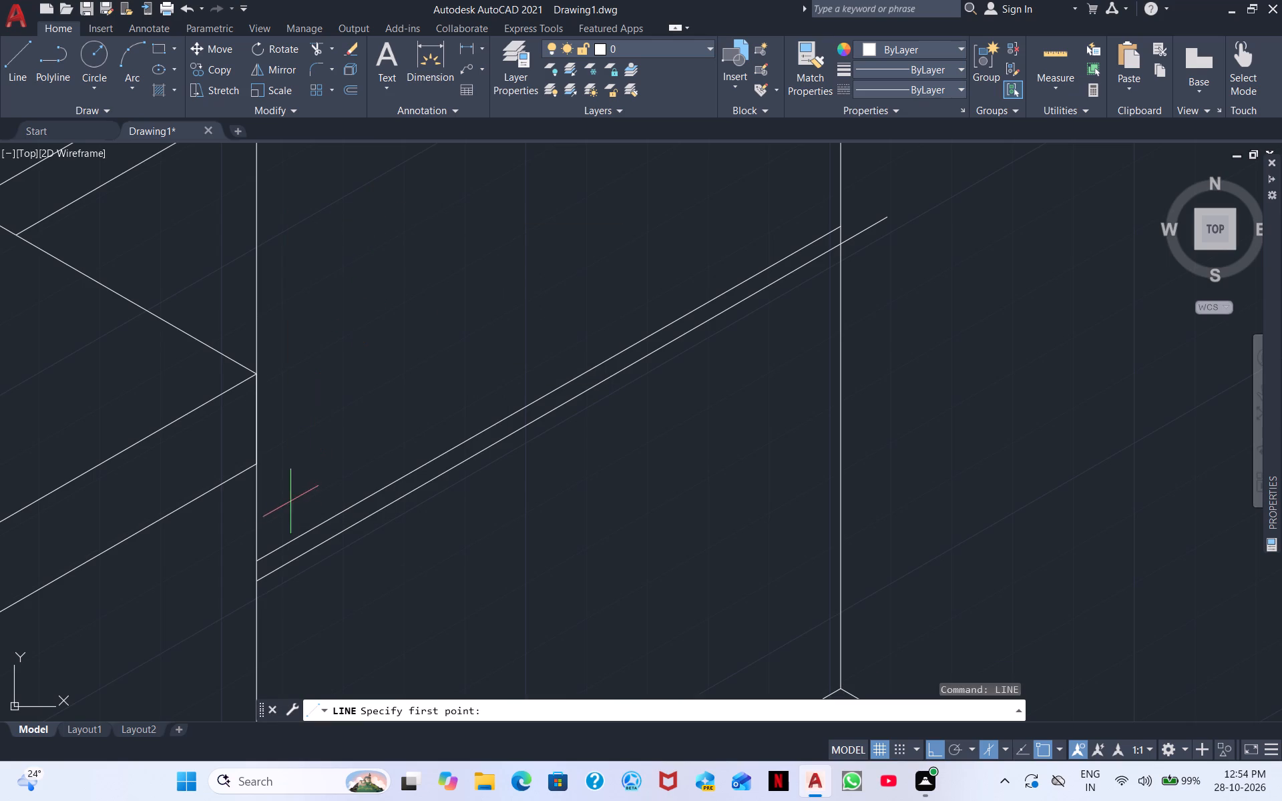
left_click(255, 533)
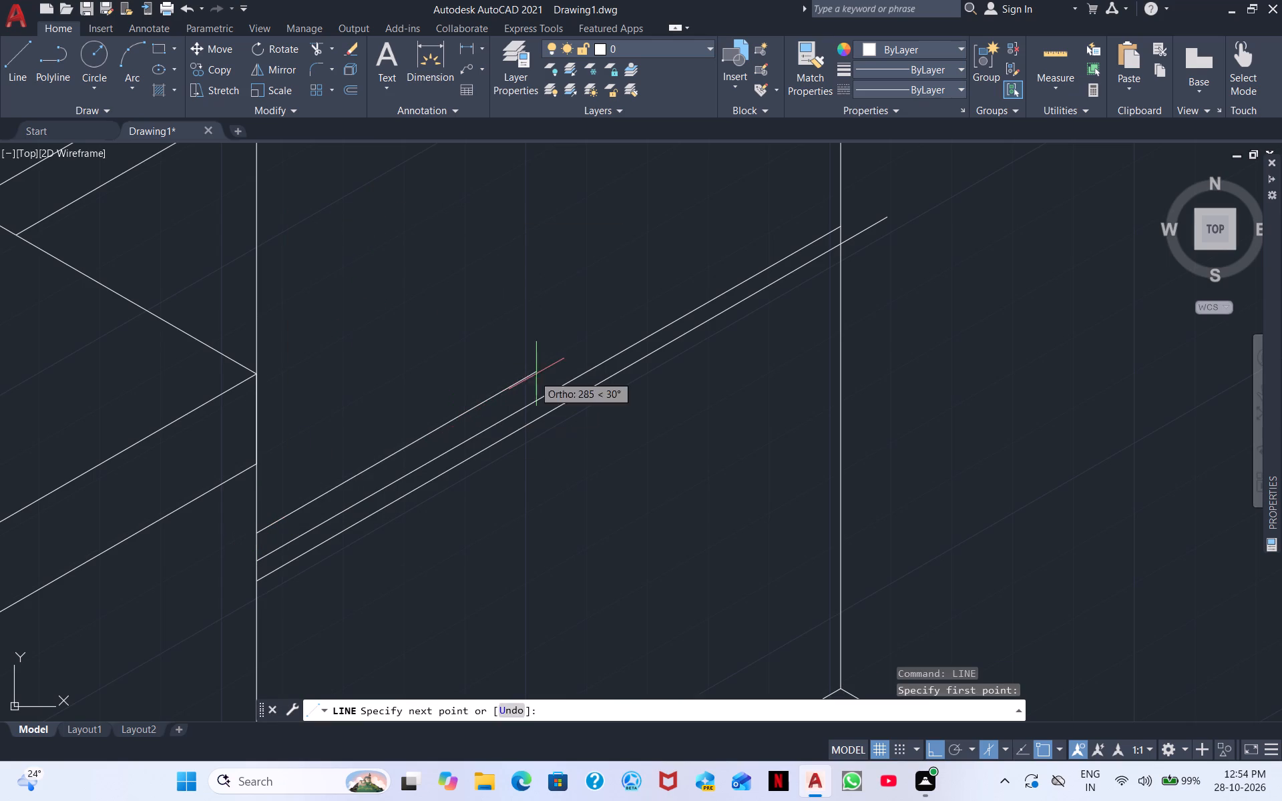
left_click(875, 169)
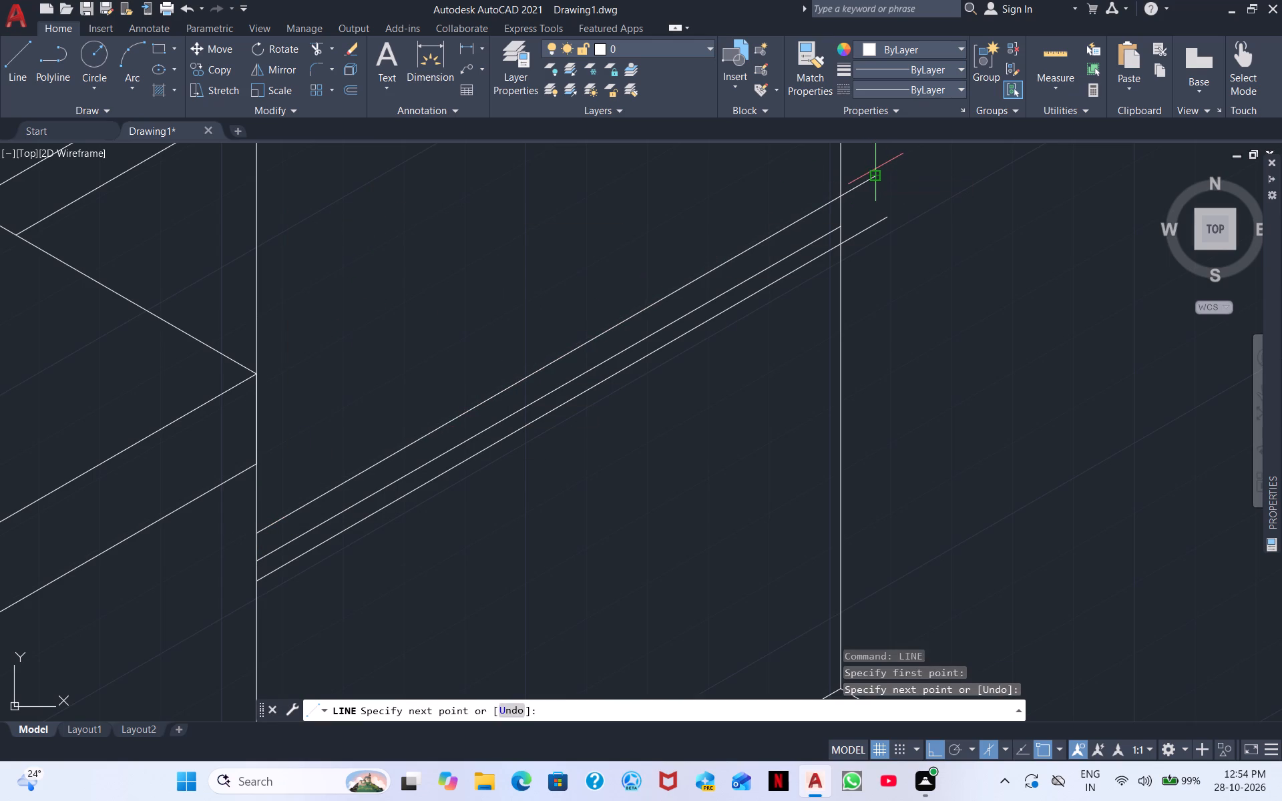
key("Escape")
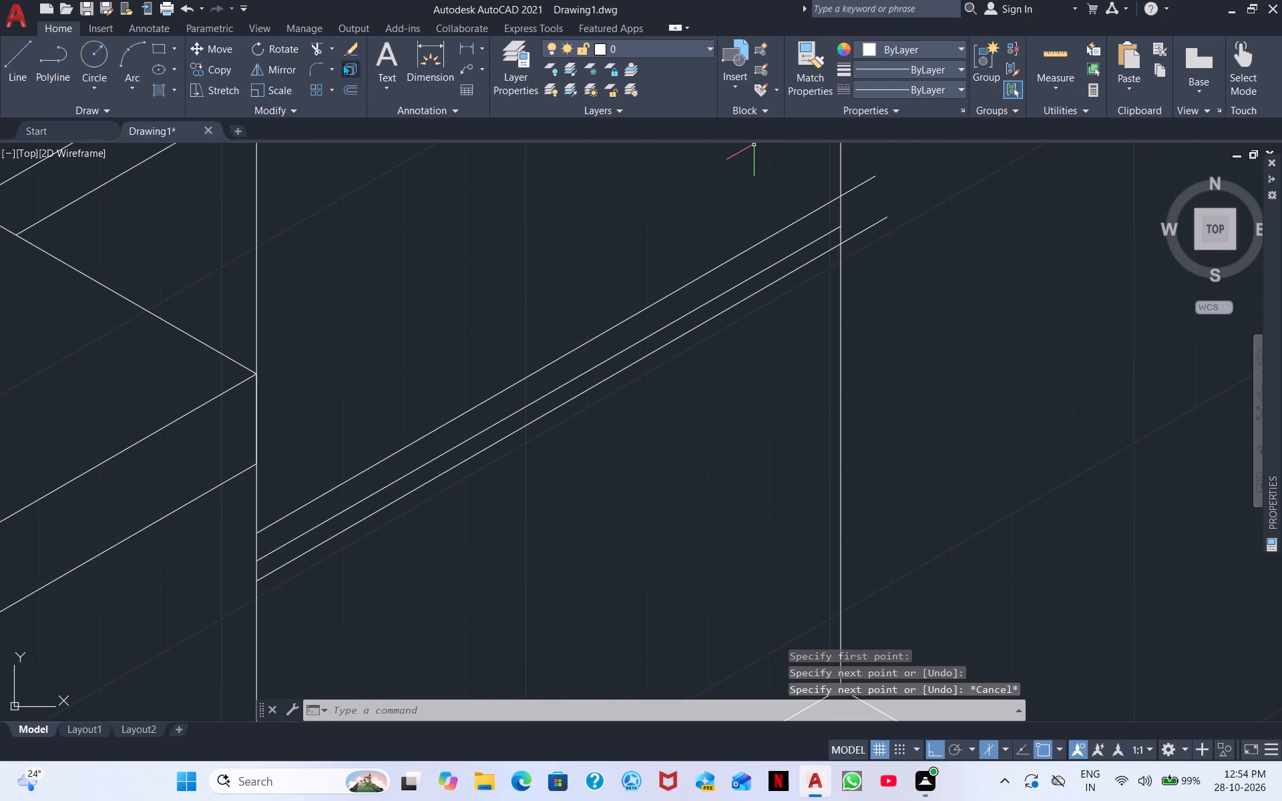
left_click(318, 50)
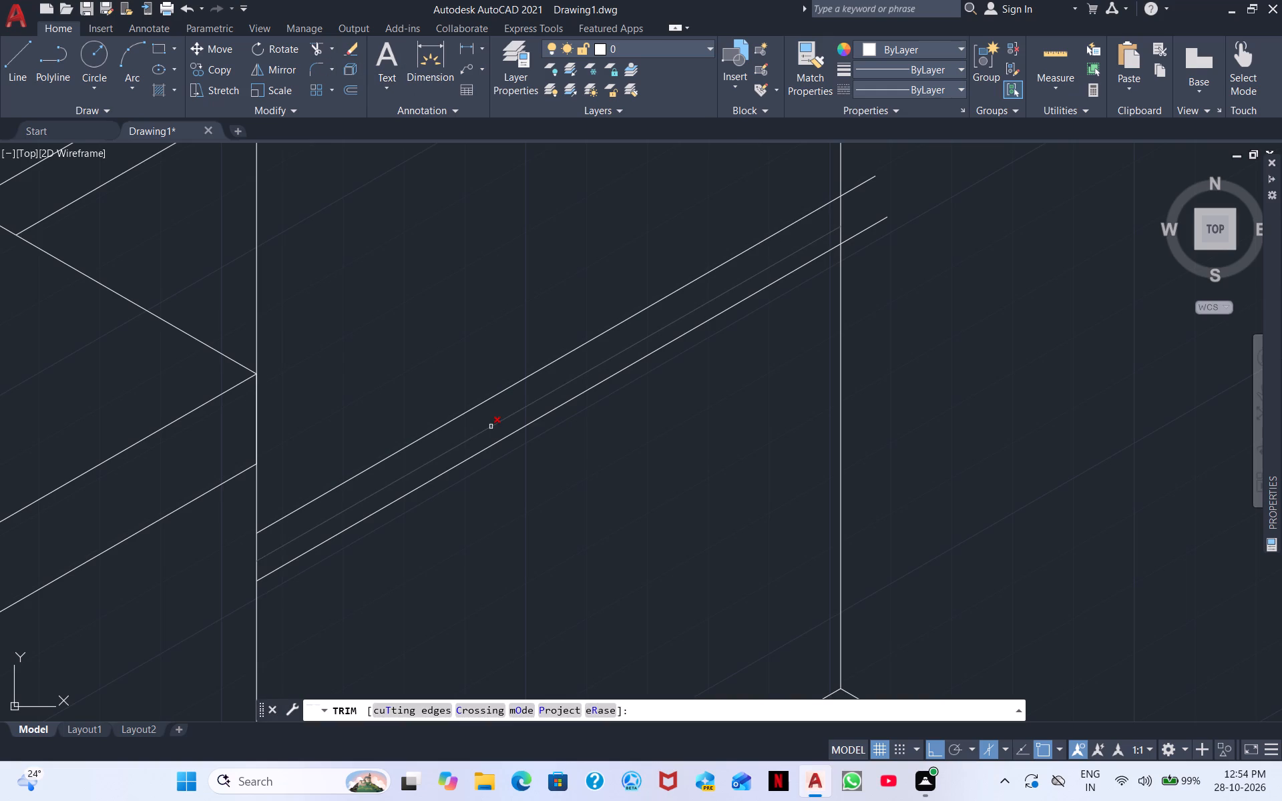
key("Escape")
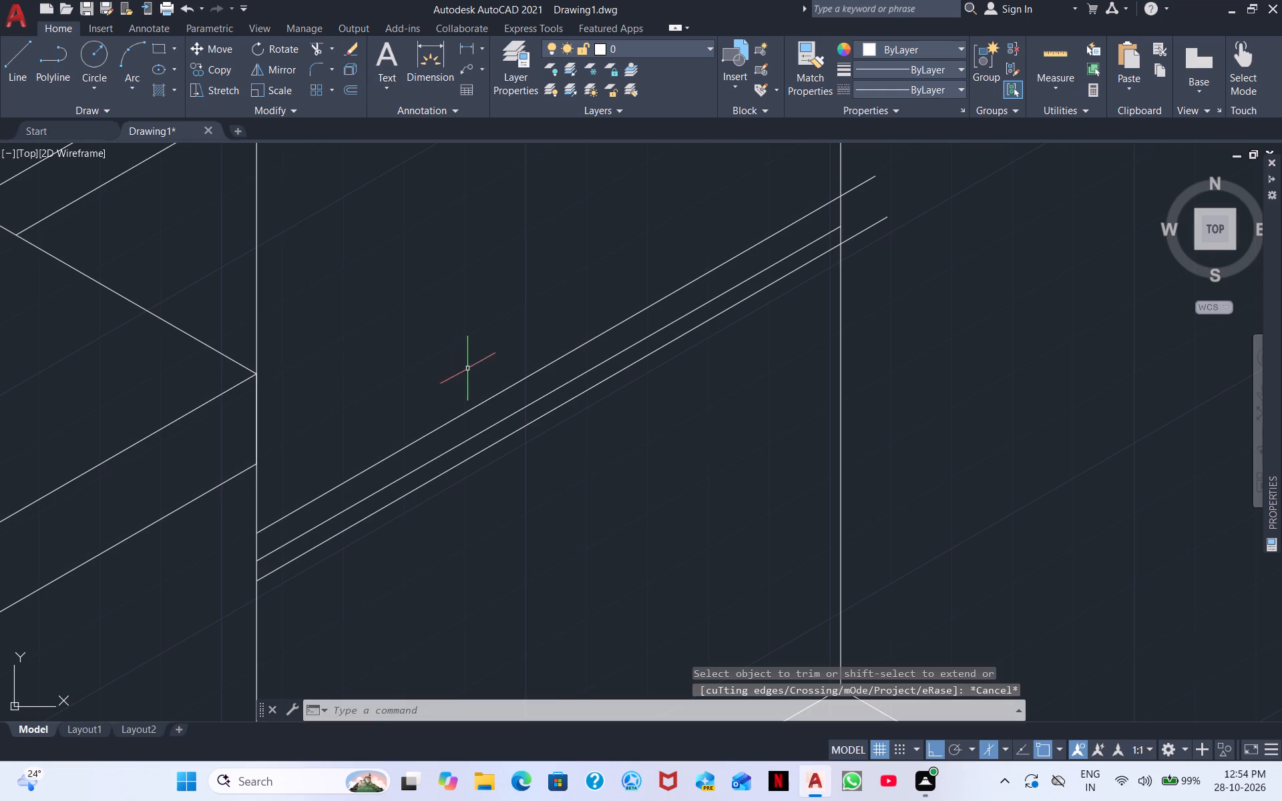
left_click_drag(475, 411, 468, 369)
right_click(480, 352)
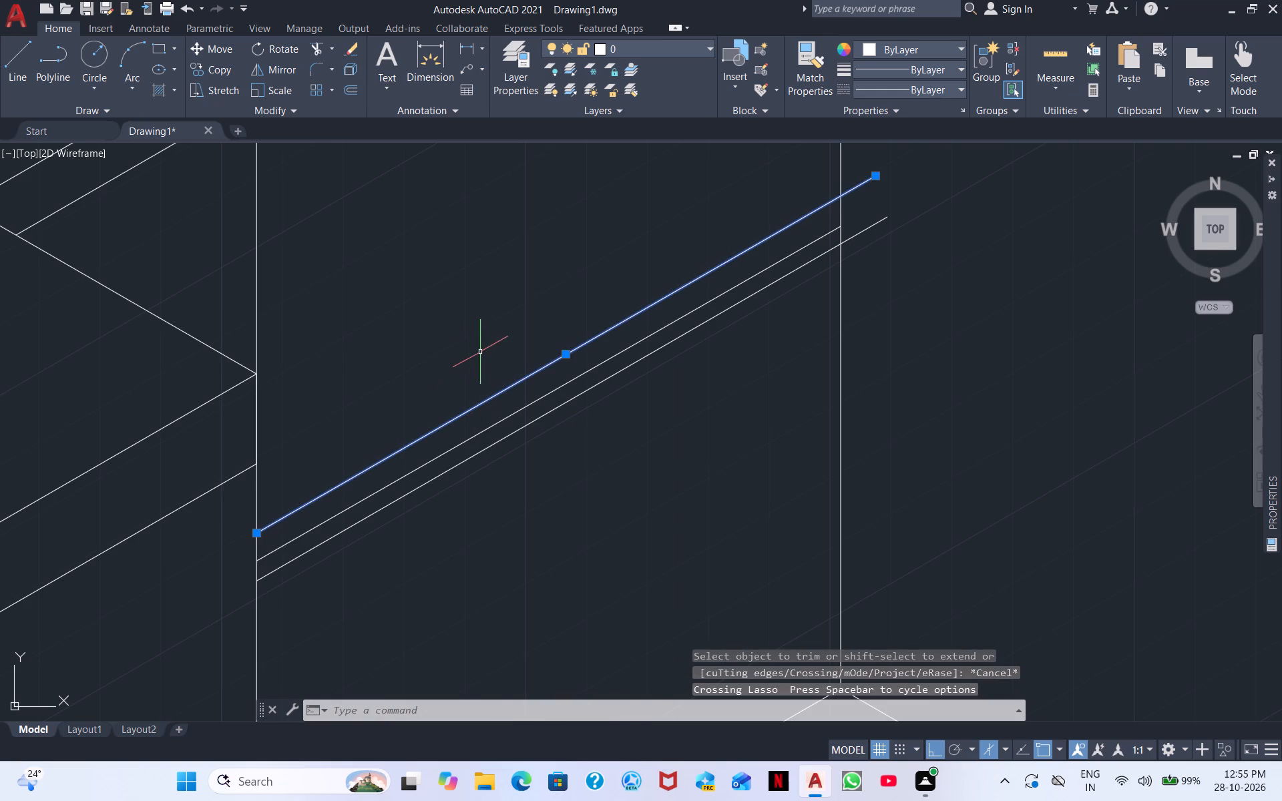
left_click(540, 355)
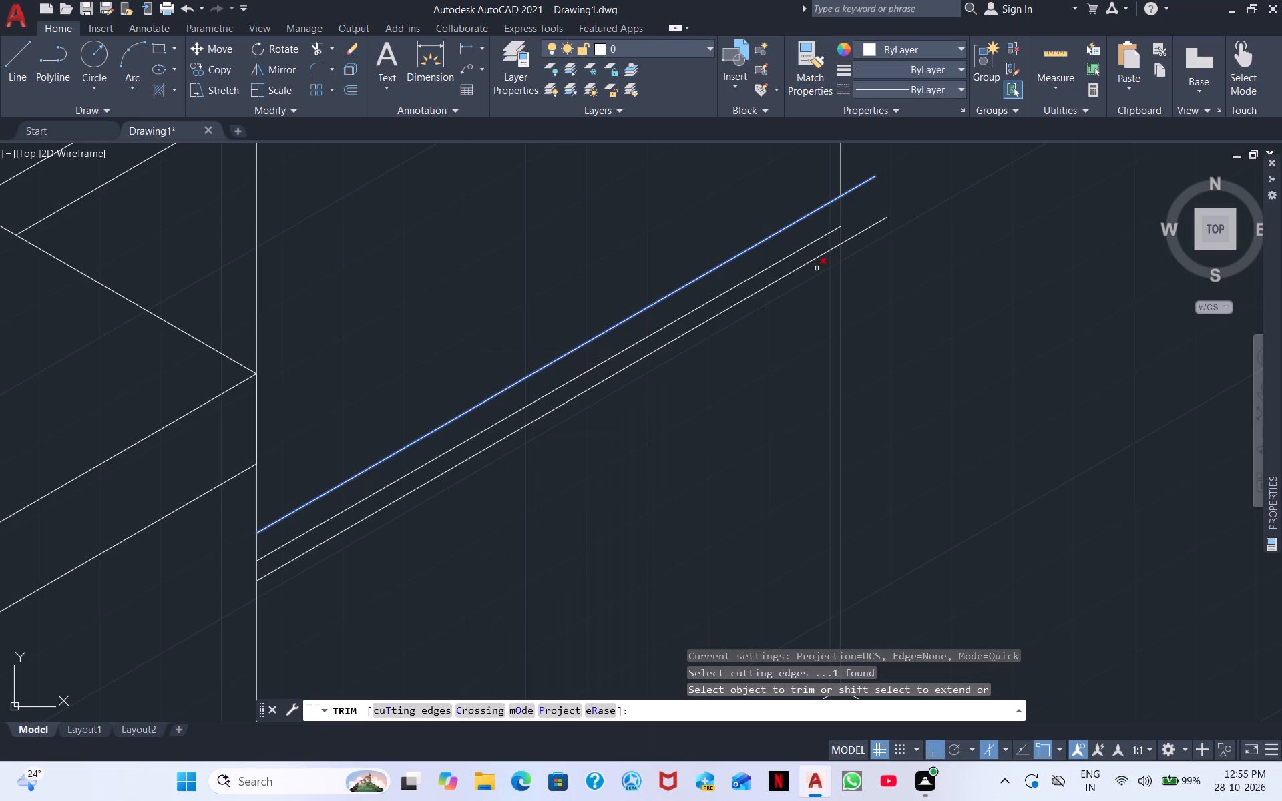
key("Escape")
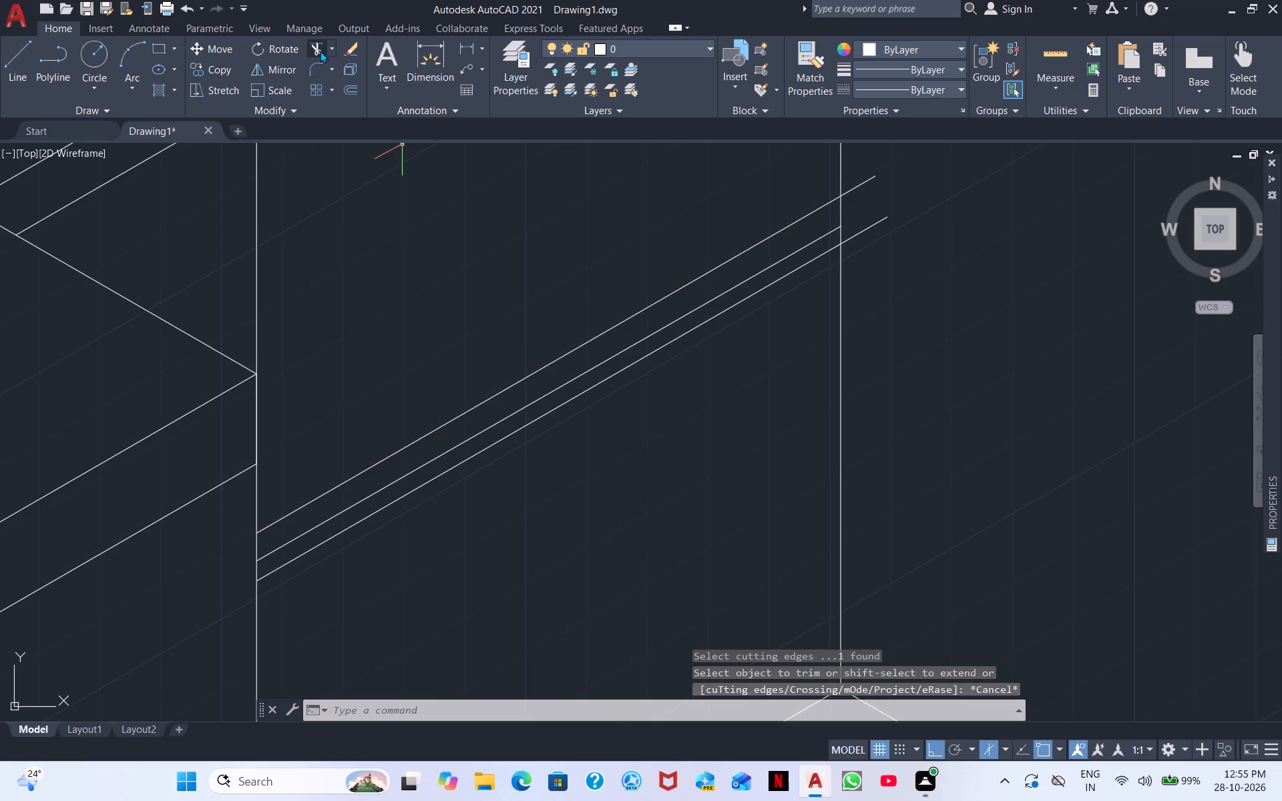
Trim away the third 30° line above the pair and the line ends running past the room-corner vertical.
left_click(320, 51)
left_click(524, 377)
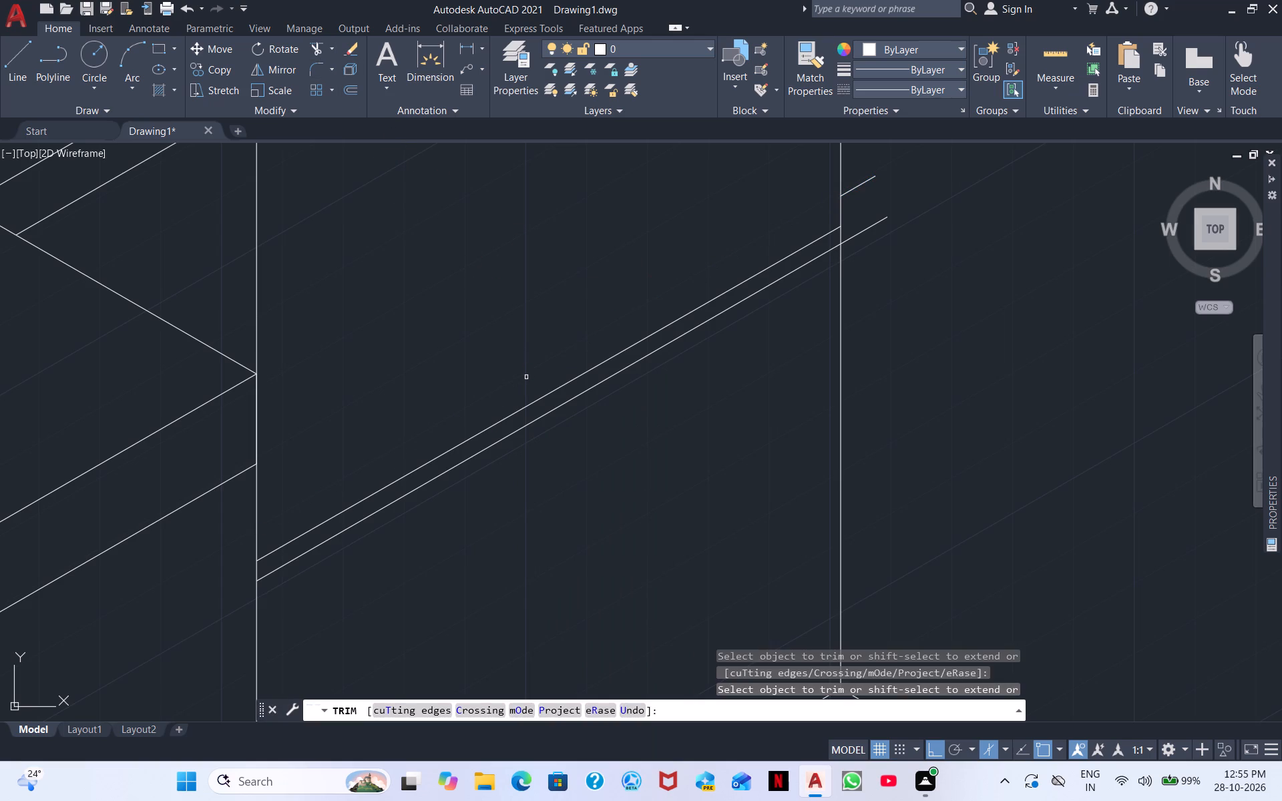
left_click_drag(860, 167, 897, 286)
Draw a near-vertical line from the back wall's lower line pair at the upper top's edge down to the wall base at the box.
scroll(893, 255, "down", 2)
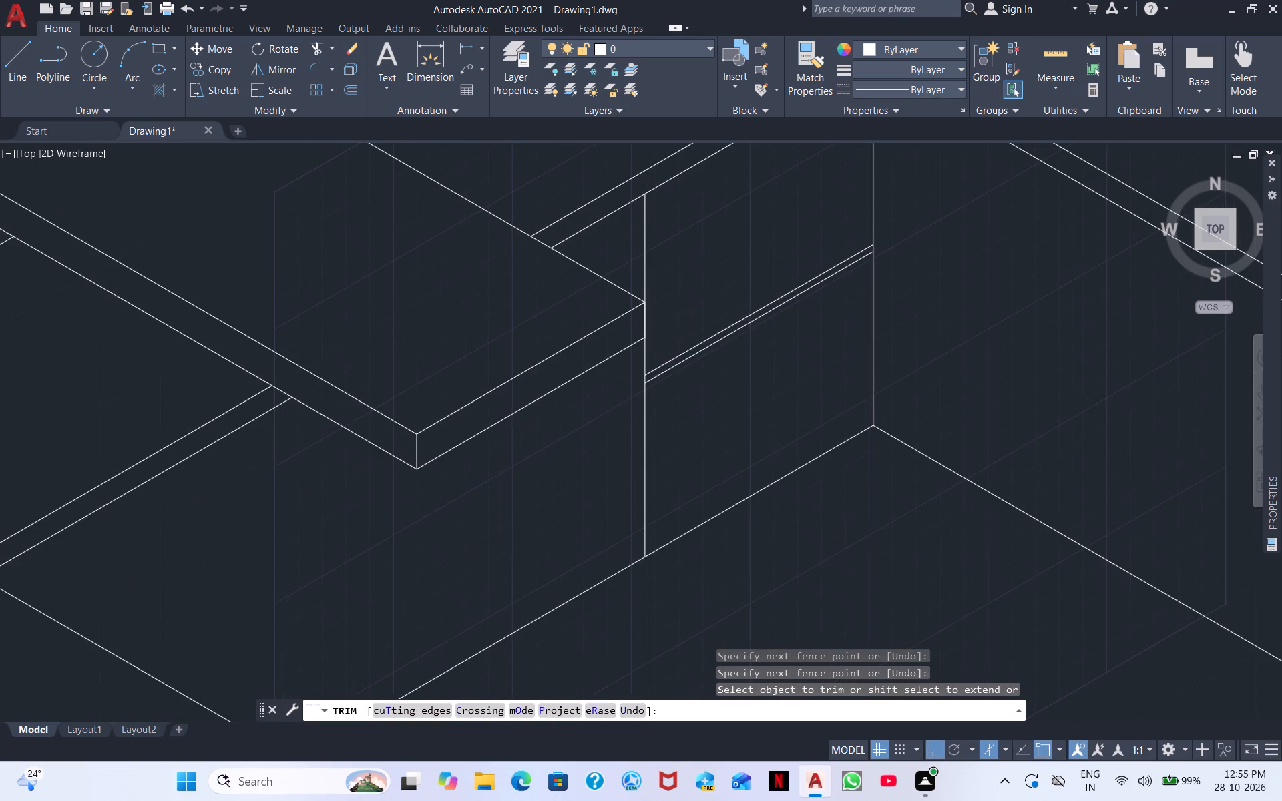
middle_click_drag(968, 327, 865, 199)
scroll(873, 198, "down", 3)
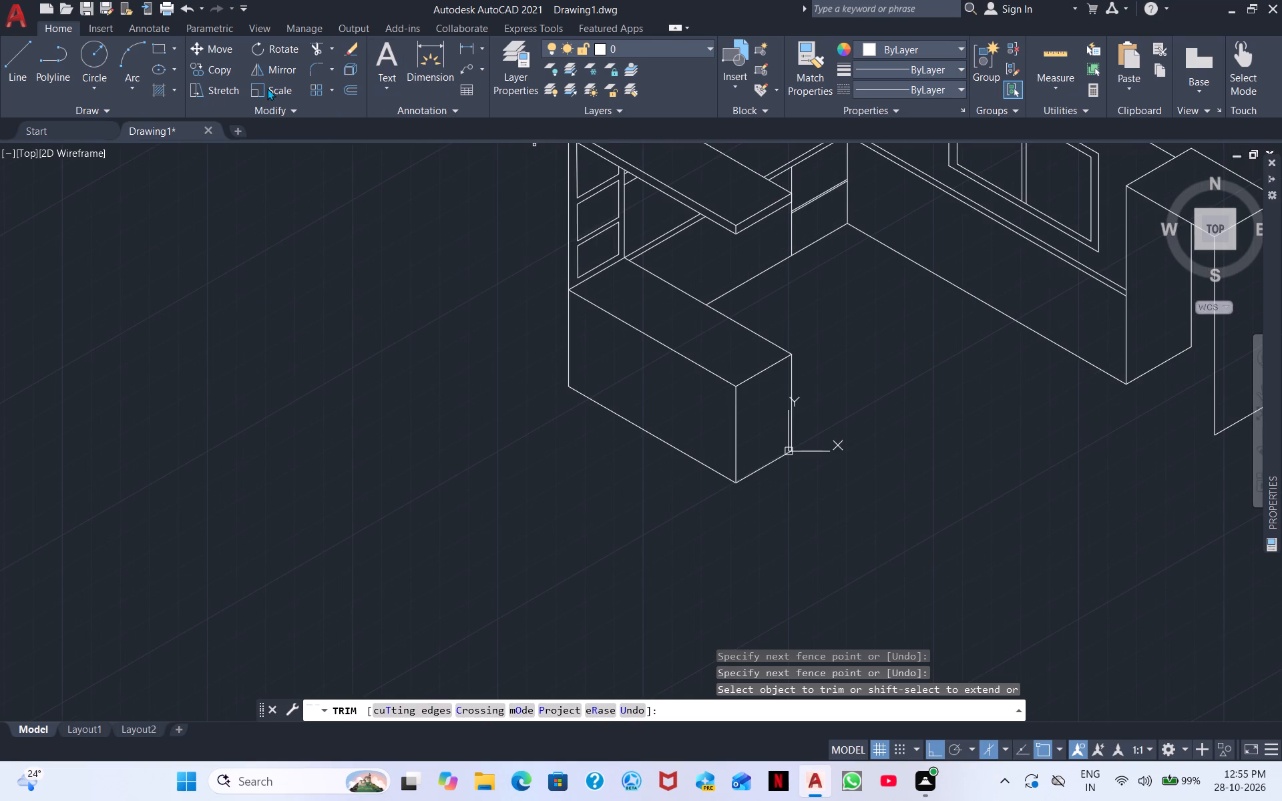
left_click(20, 69)
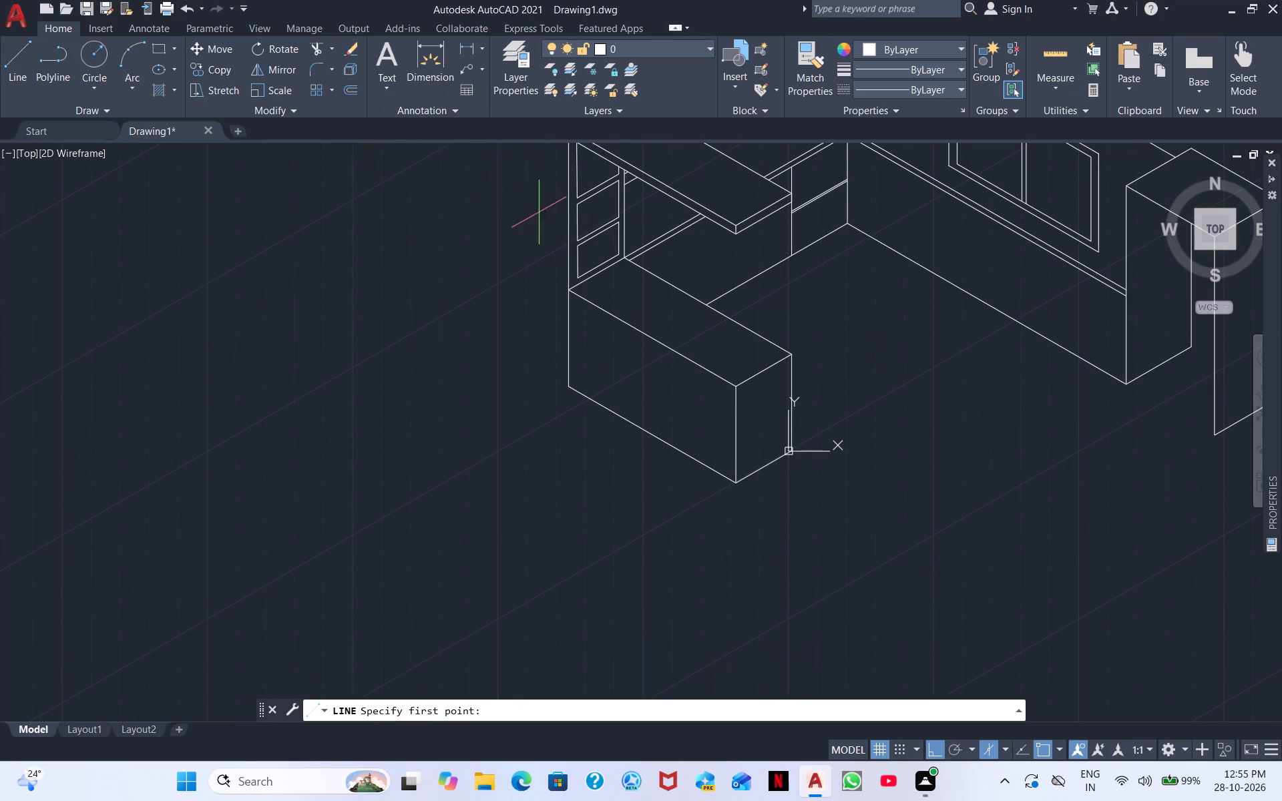
scroll(629, 256, "up", 2)
middle_click_drag(817, 200, 529, 232)
scroll(531, 206, "down", 1)
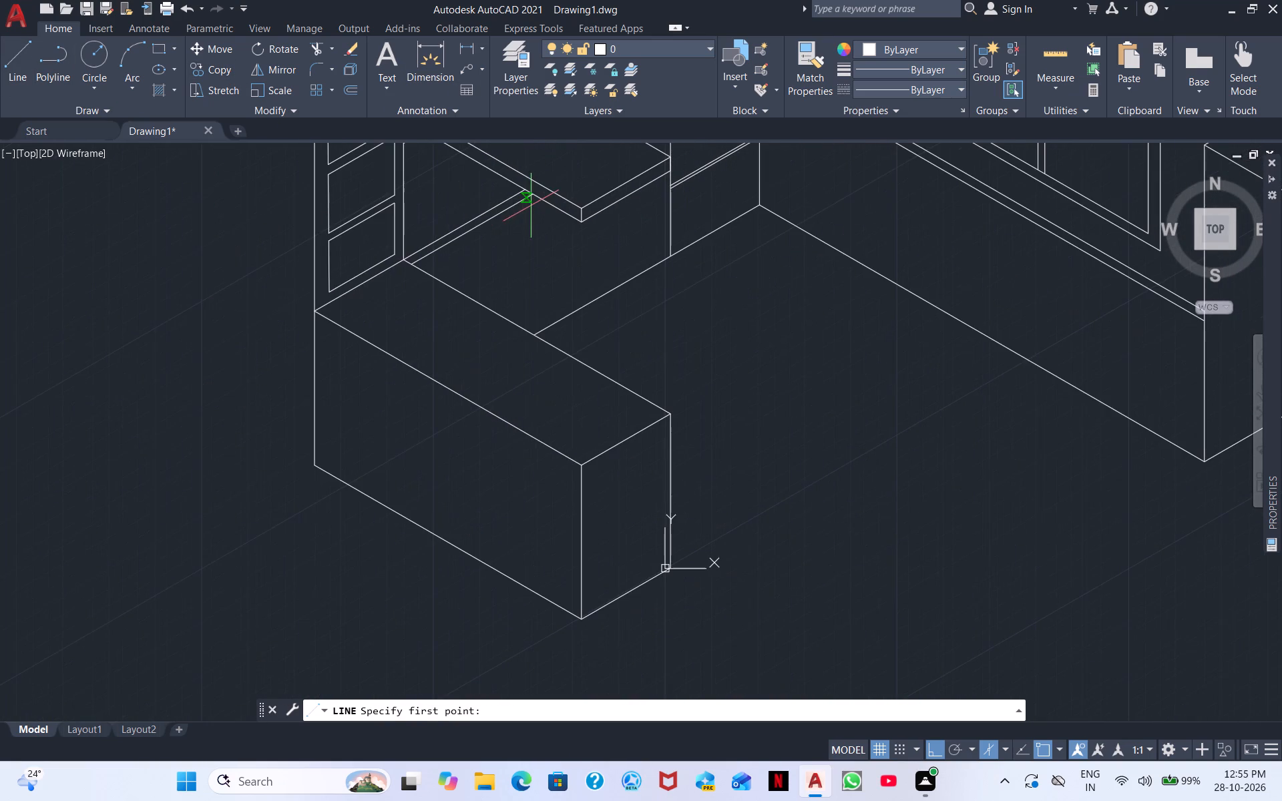
left_click(530, 196)
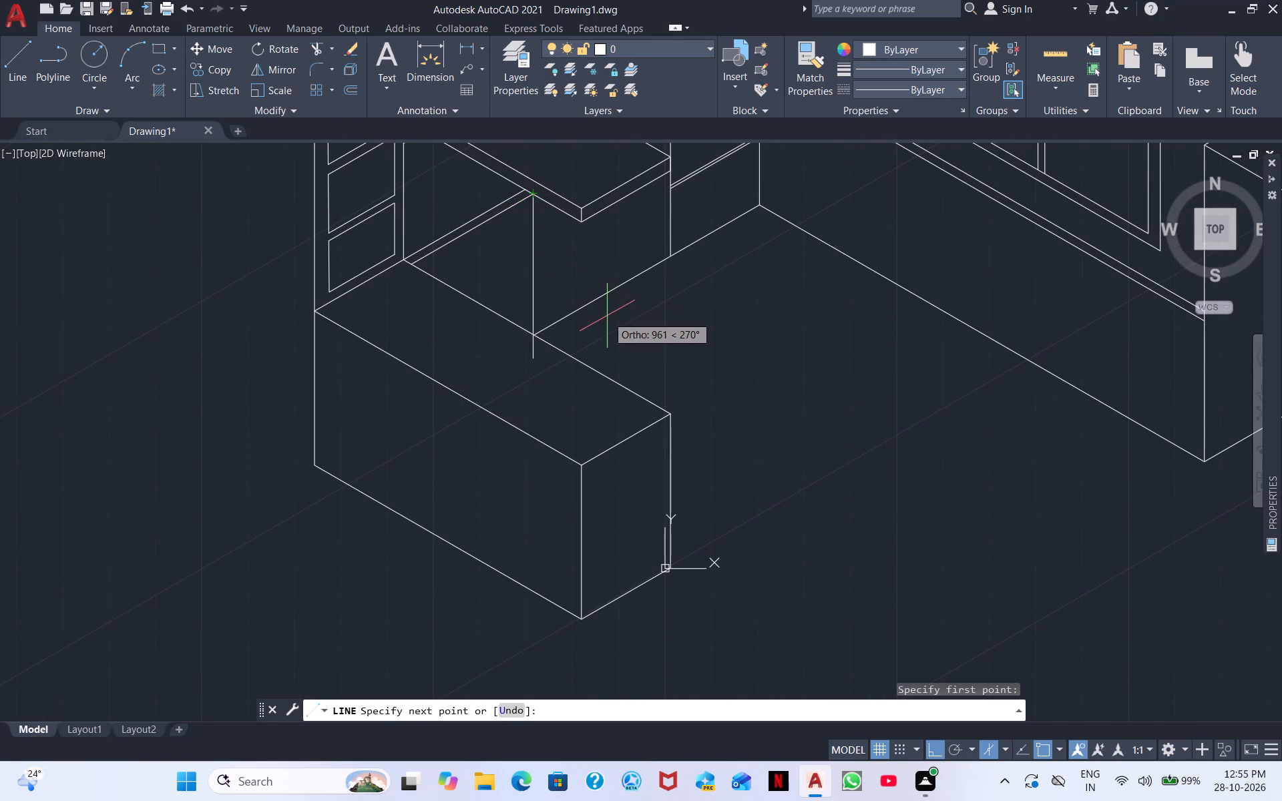
left_click(536, 331)
key("Escape")
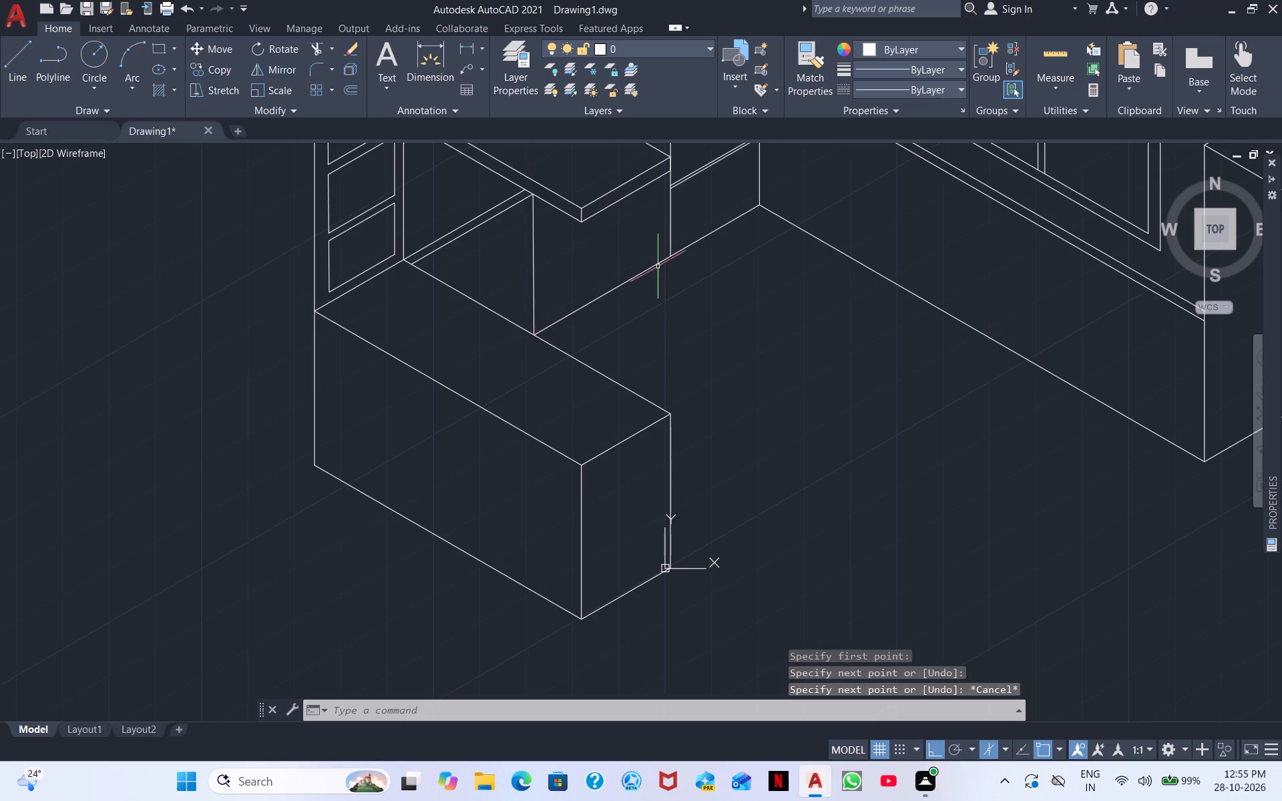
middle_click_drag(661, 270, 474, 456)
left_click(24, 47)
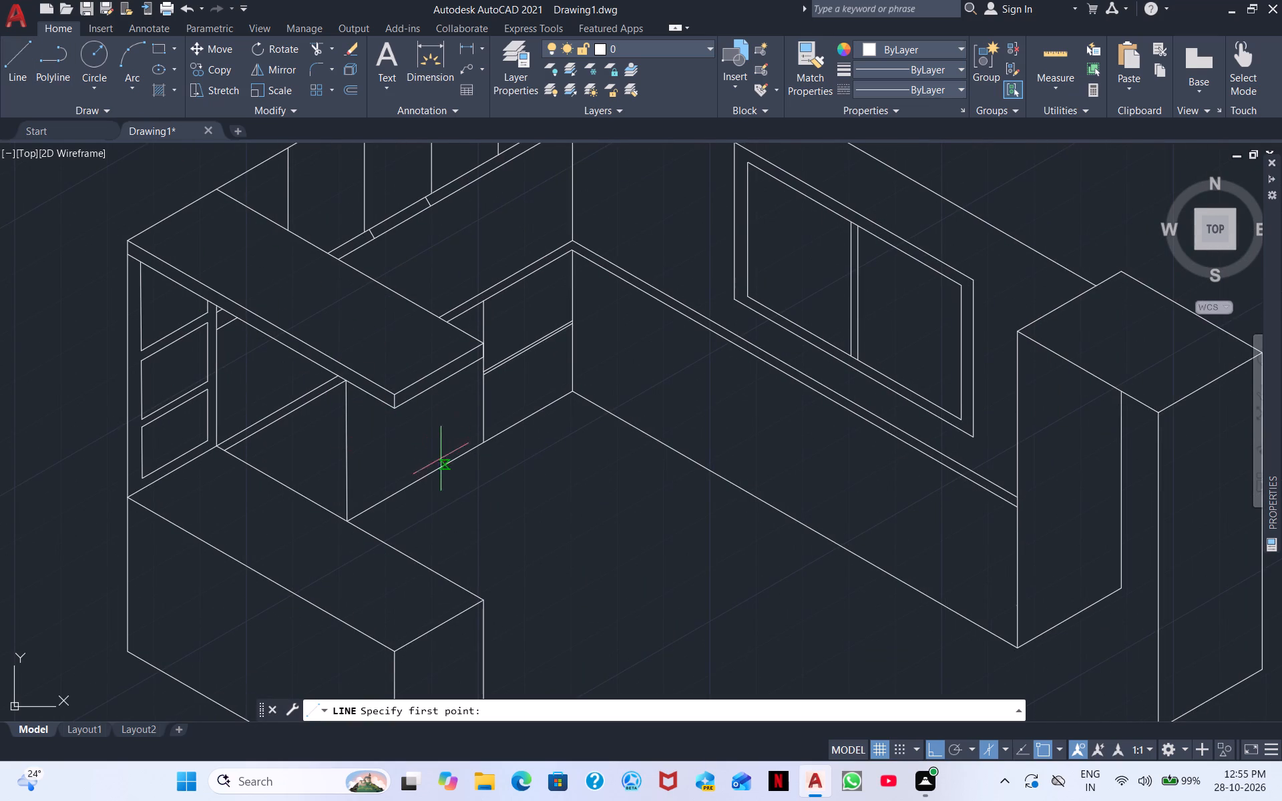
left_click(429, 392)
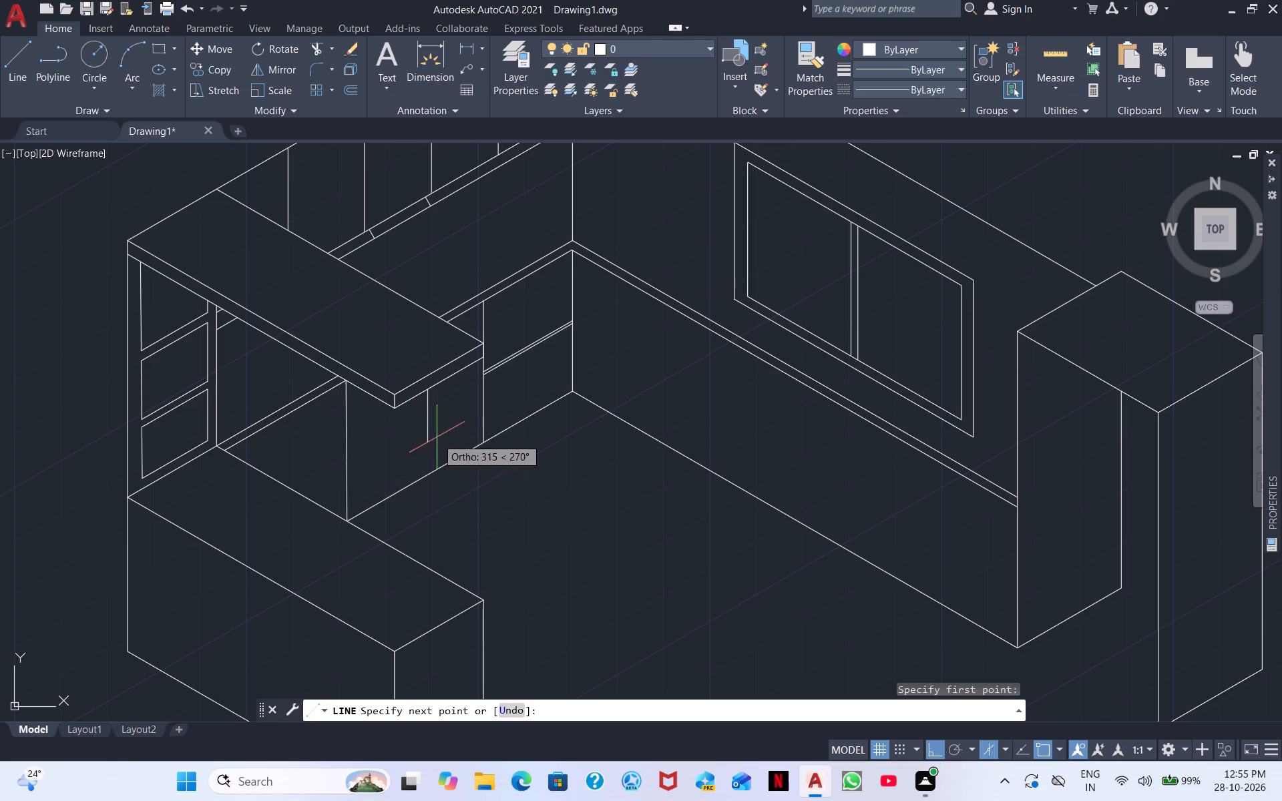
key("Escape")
Draw a vertical line from the upper top's lower end edge, just beyond its front corner, down past the back wall's base line.
left_click(15, 73)
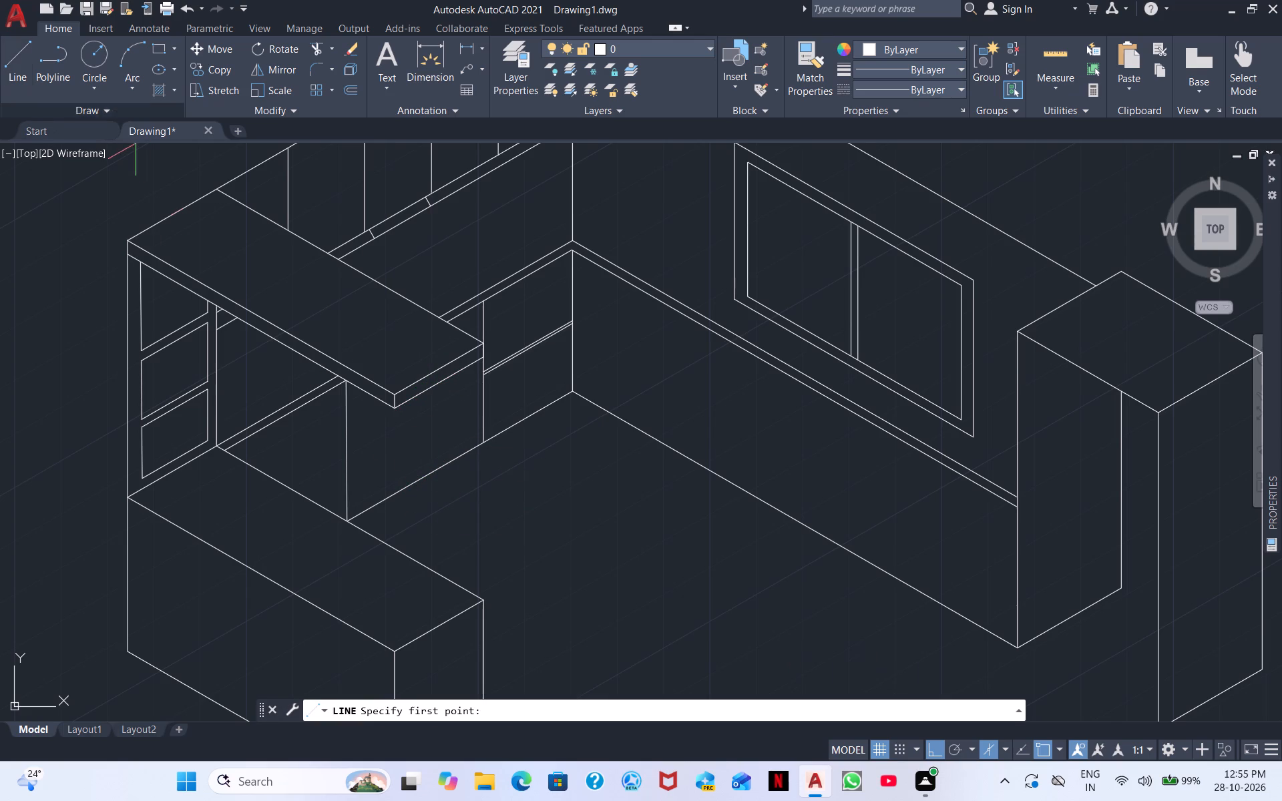
scroll(379, 418, "up", 2)
middle_click_drag(524, 483, 327, 331)
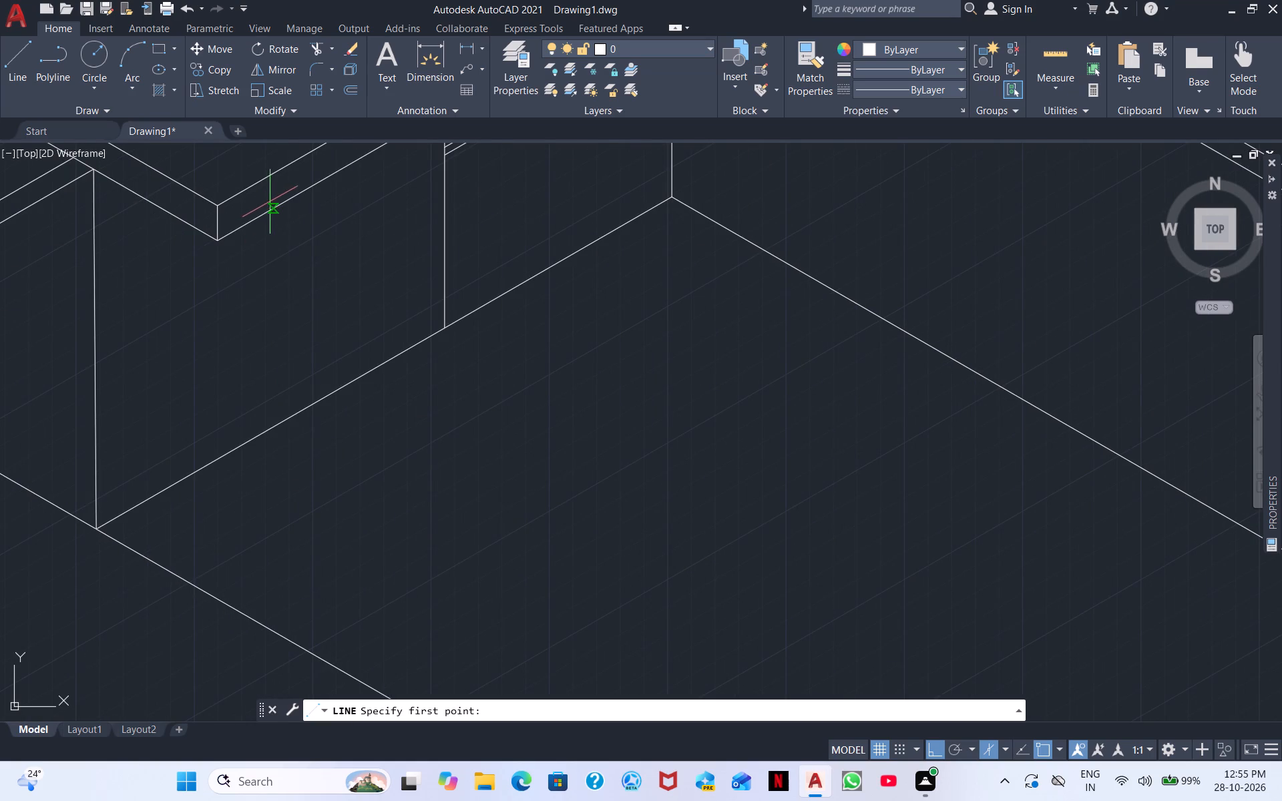
left_click(274, 209)
left_click(310, 495)
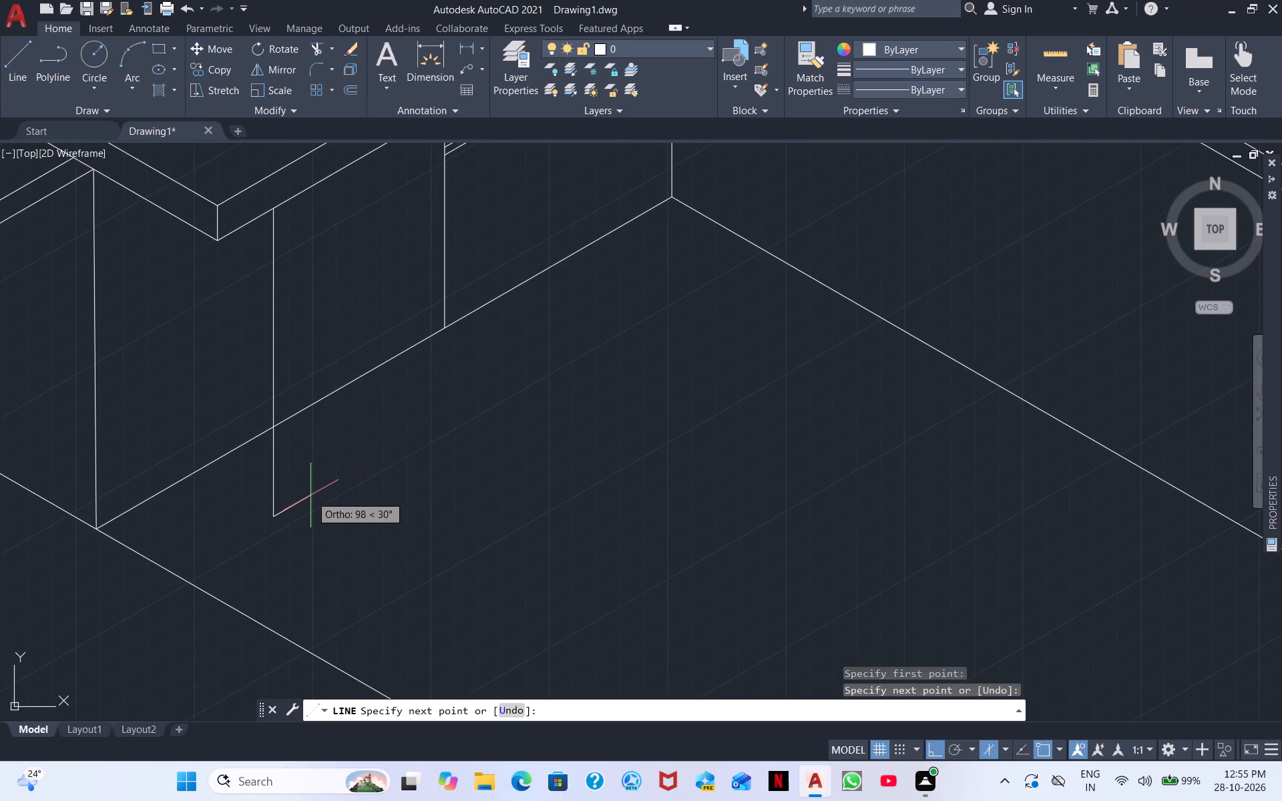
key("Escape")
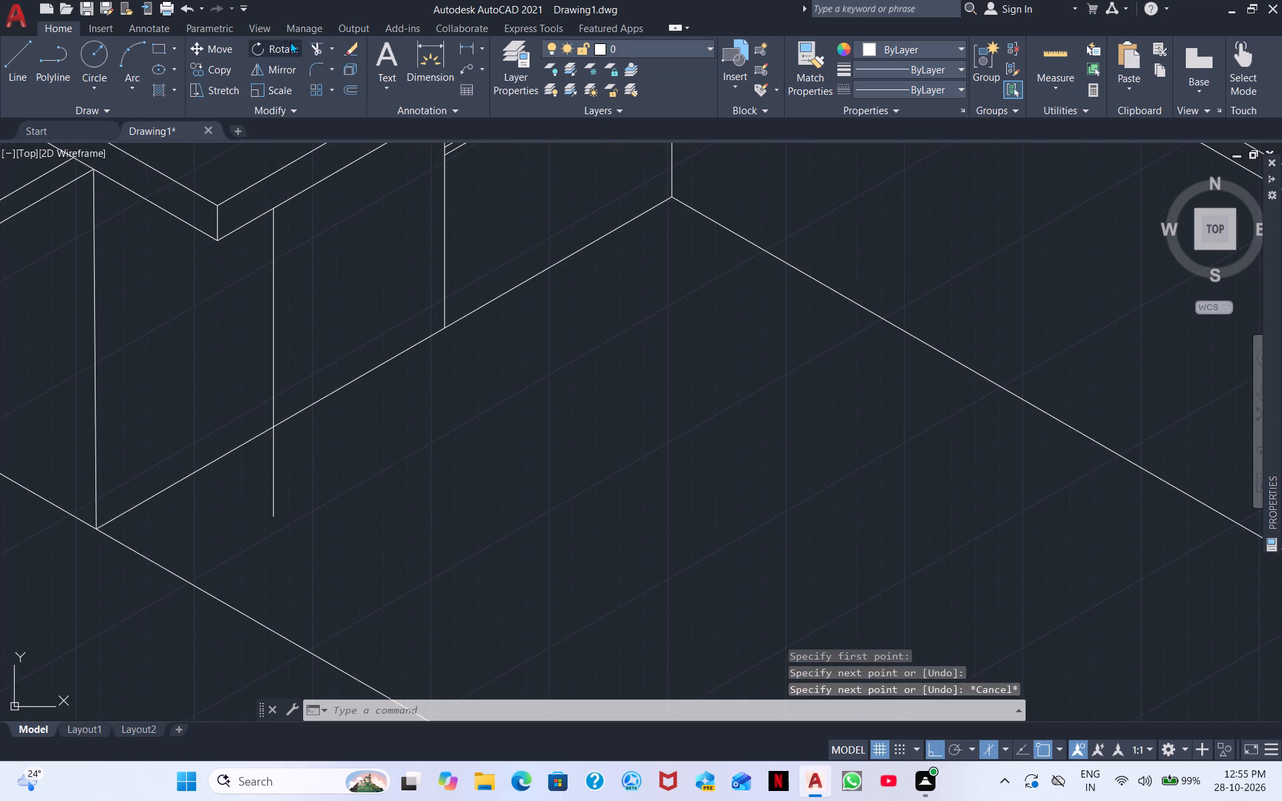
Trim the new vertical's end that runs below the back wall's base line.
left_click(314, 55)
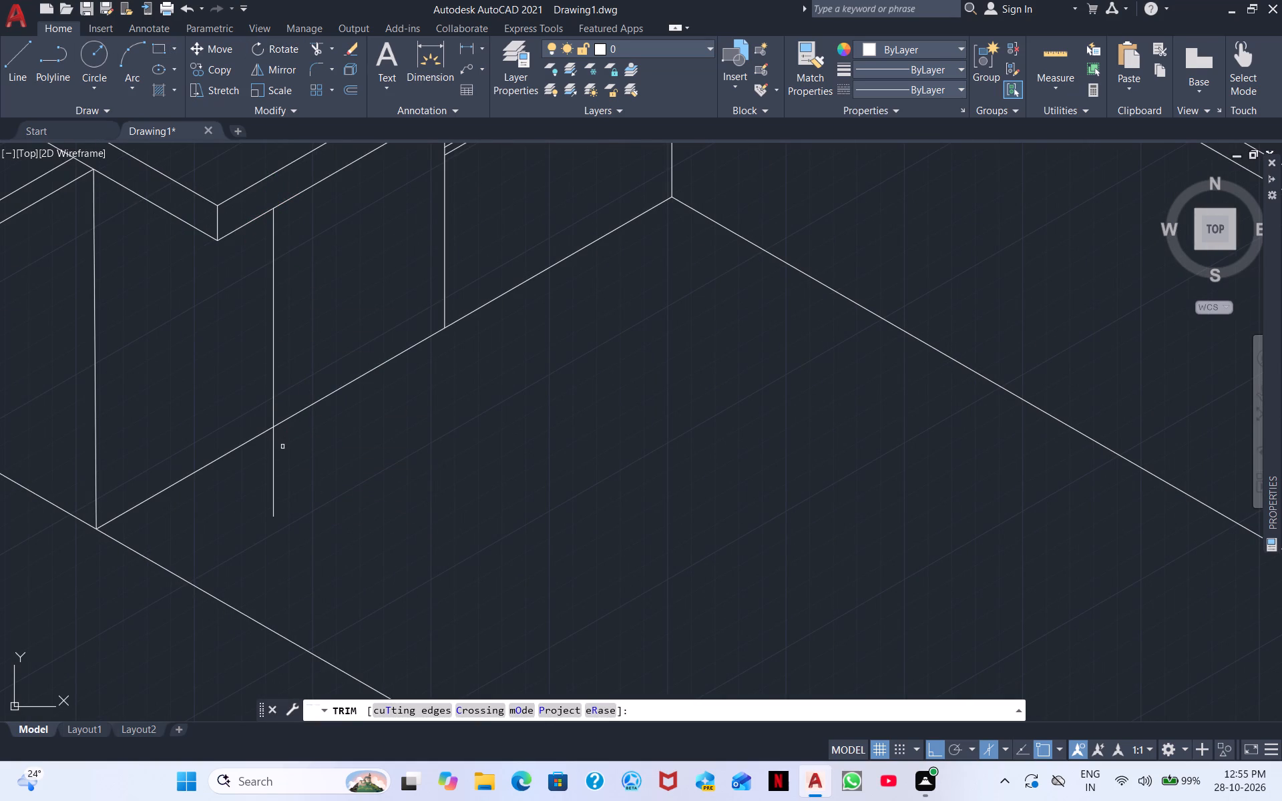
left_click_drag(278, 455, 267, 477)
scroll(387, 397, "down", 2)
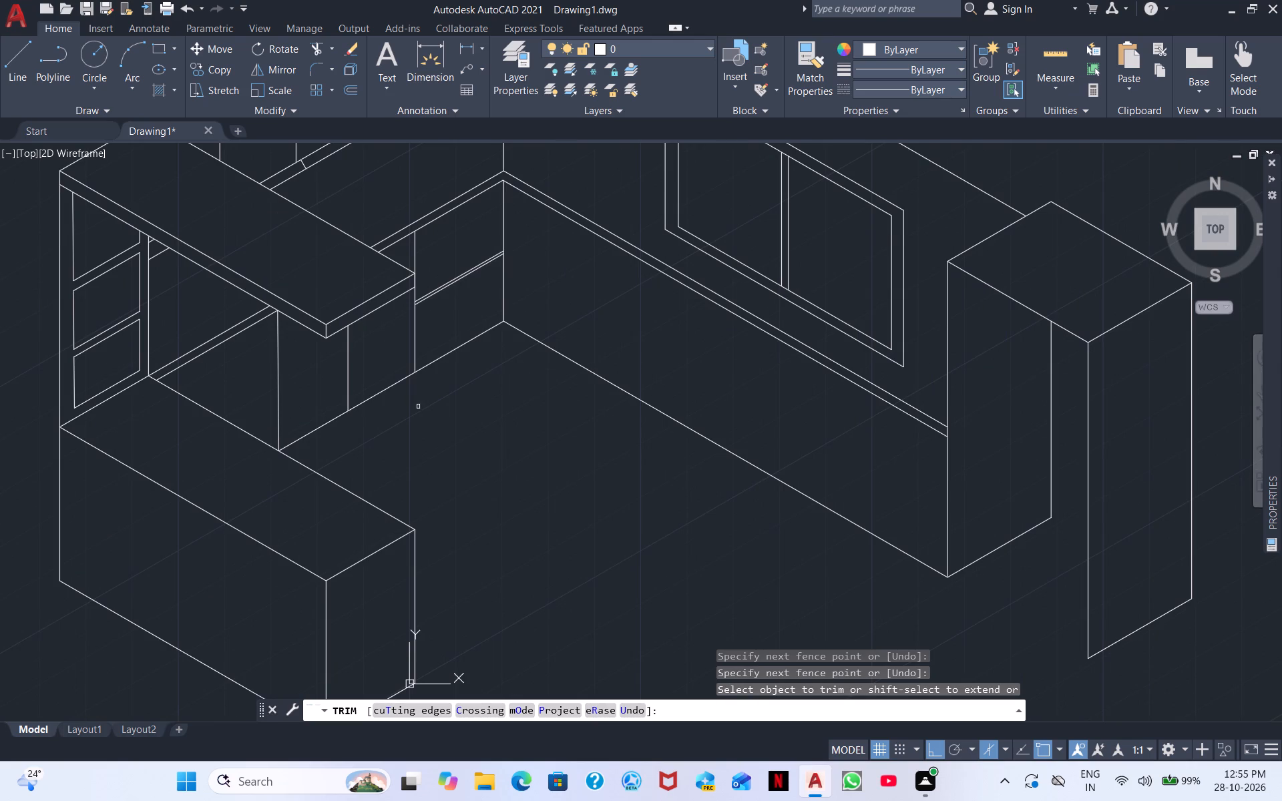
scroll(415, 411, "up", 2)
scroll(496, 465, "down", 1)
right_click(495, 467)
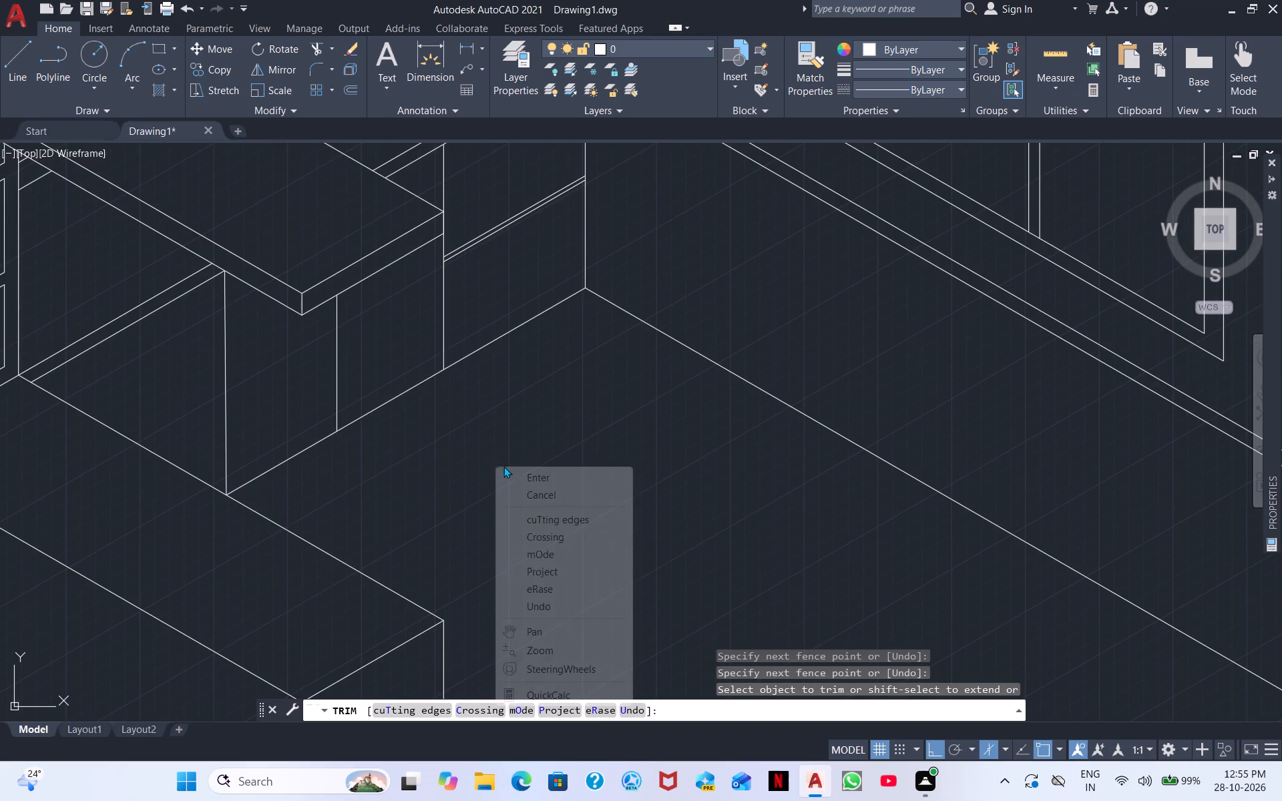
left_click(526, 475)
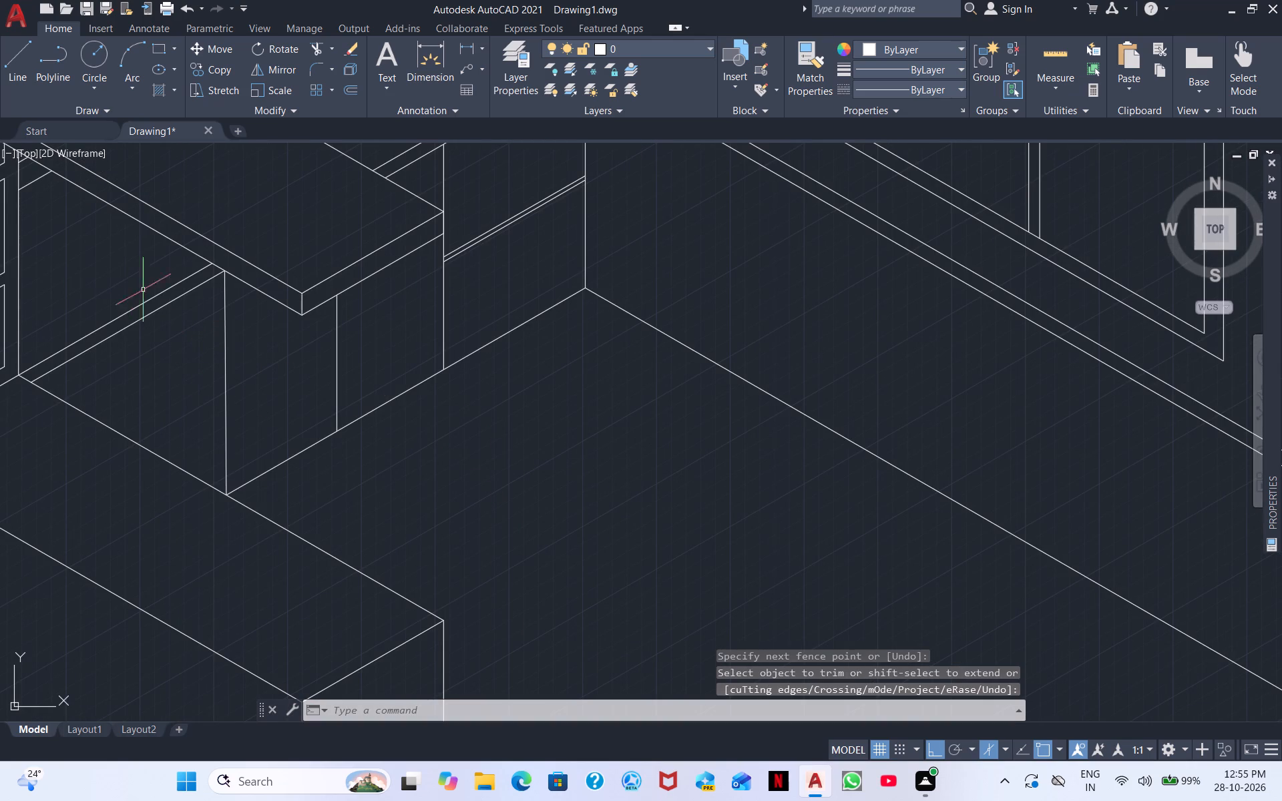
Draw two closely spaced 30° lines from the middle of the near-vertical panel line, running past the box's rear top edge.
left_click(9, 59)
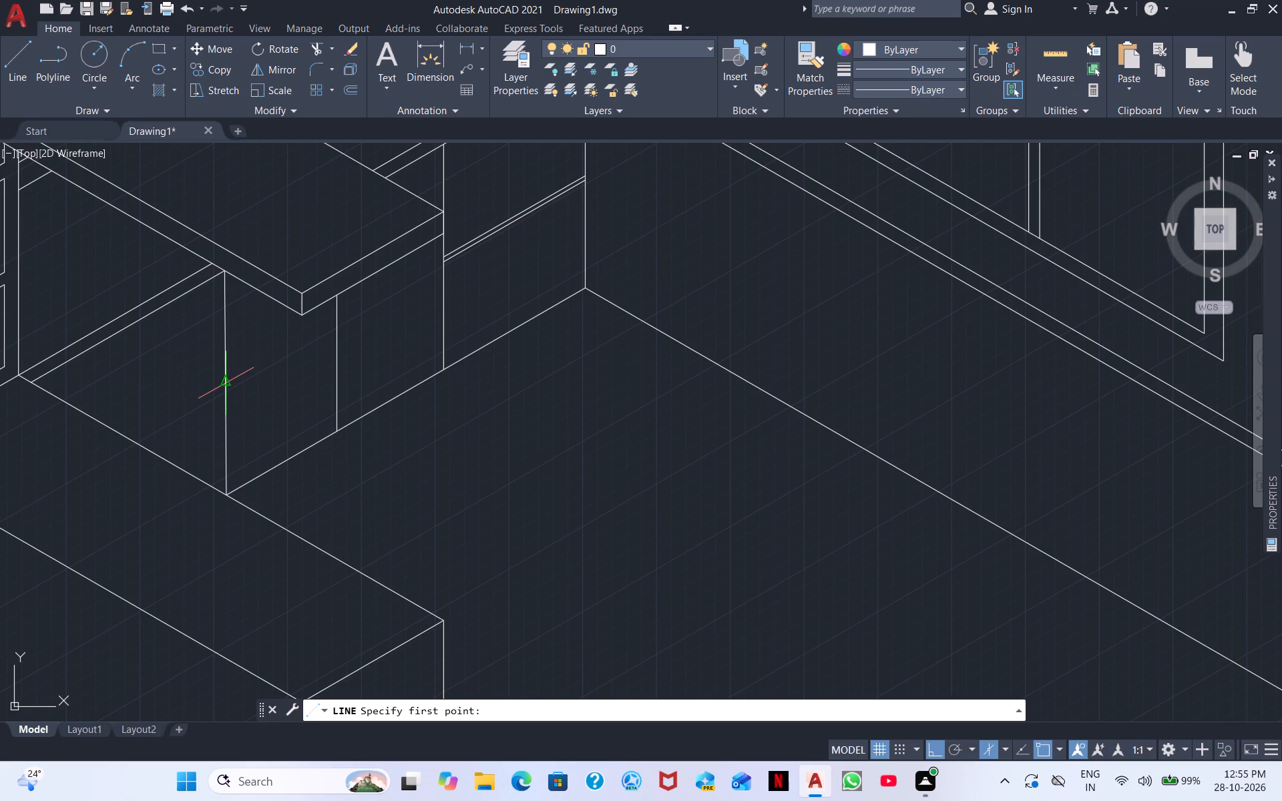
left_click(225, 382)
left_click(61, 470)
key("Escape")
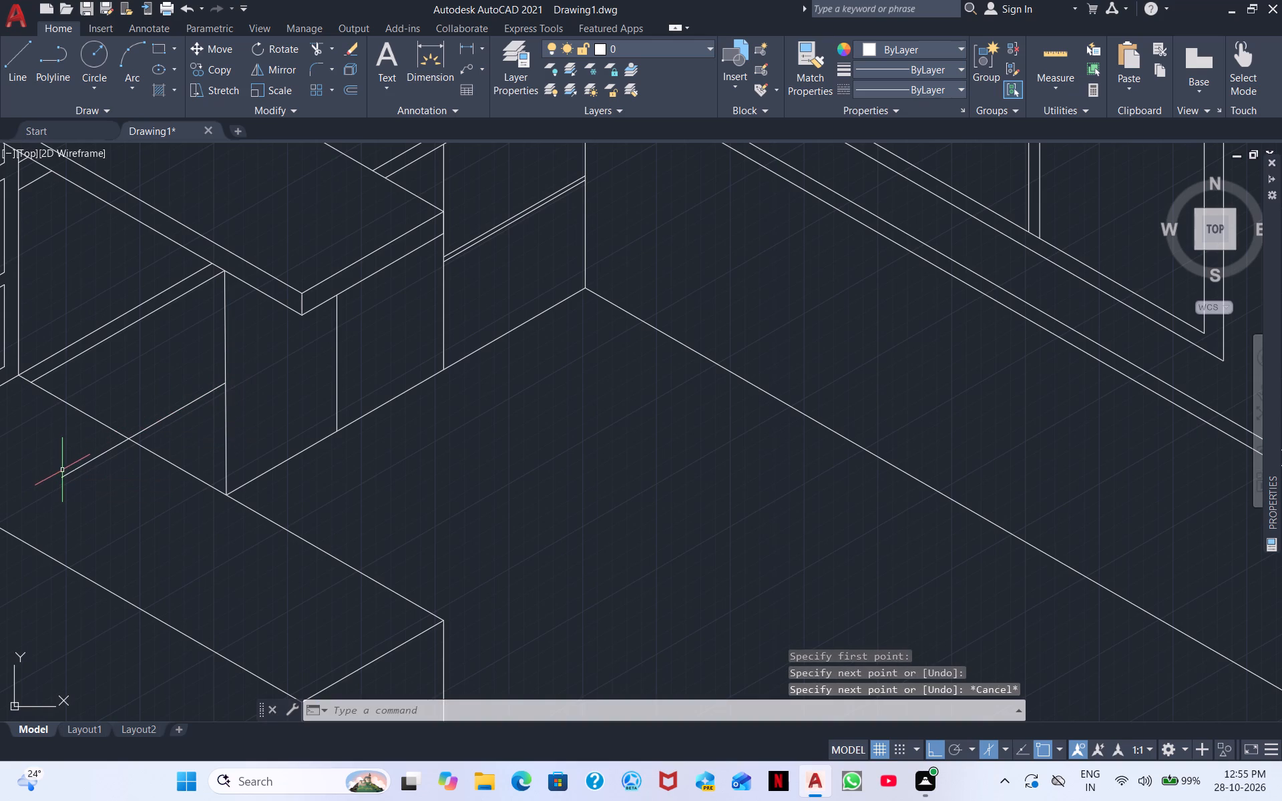
left_click(26, 67)
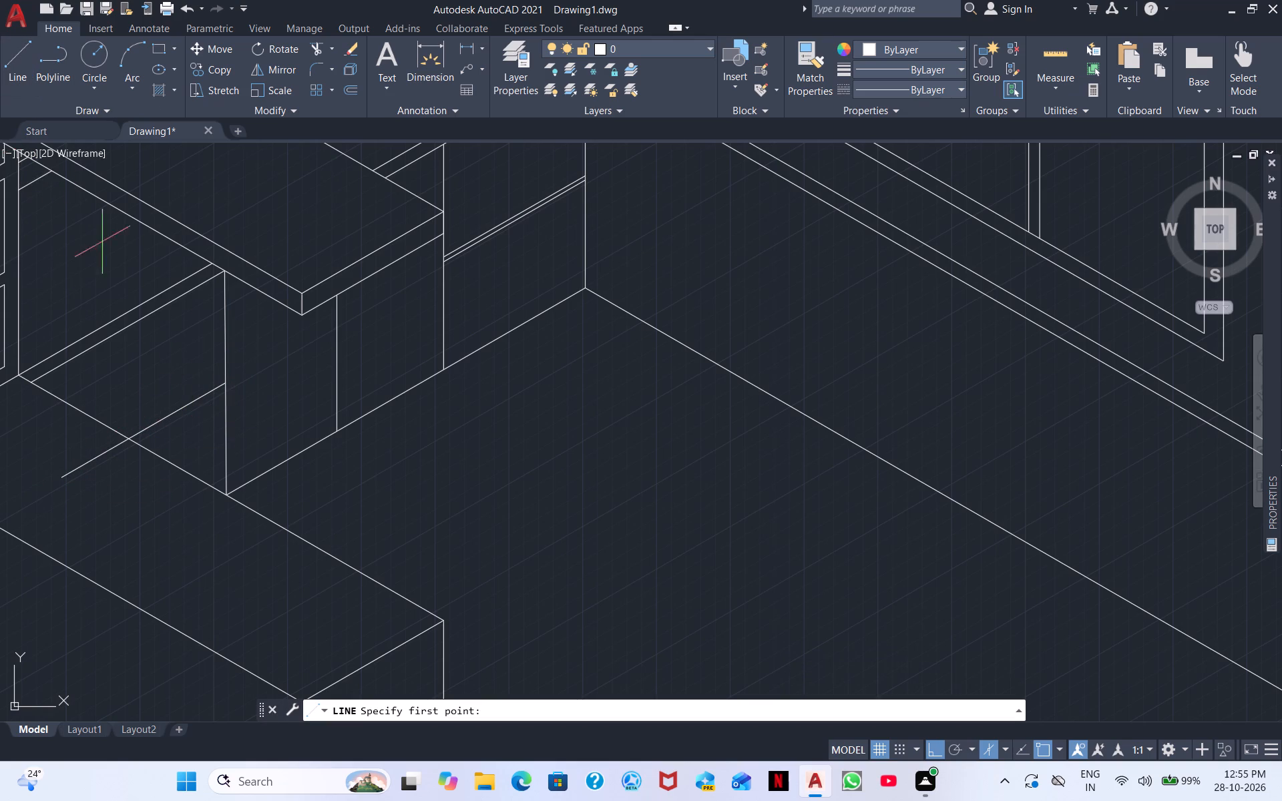
scroll(198, 398, "up", 2)
left_click(263, 376)
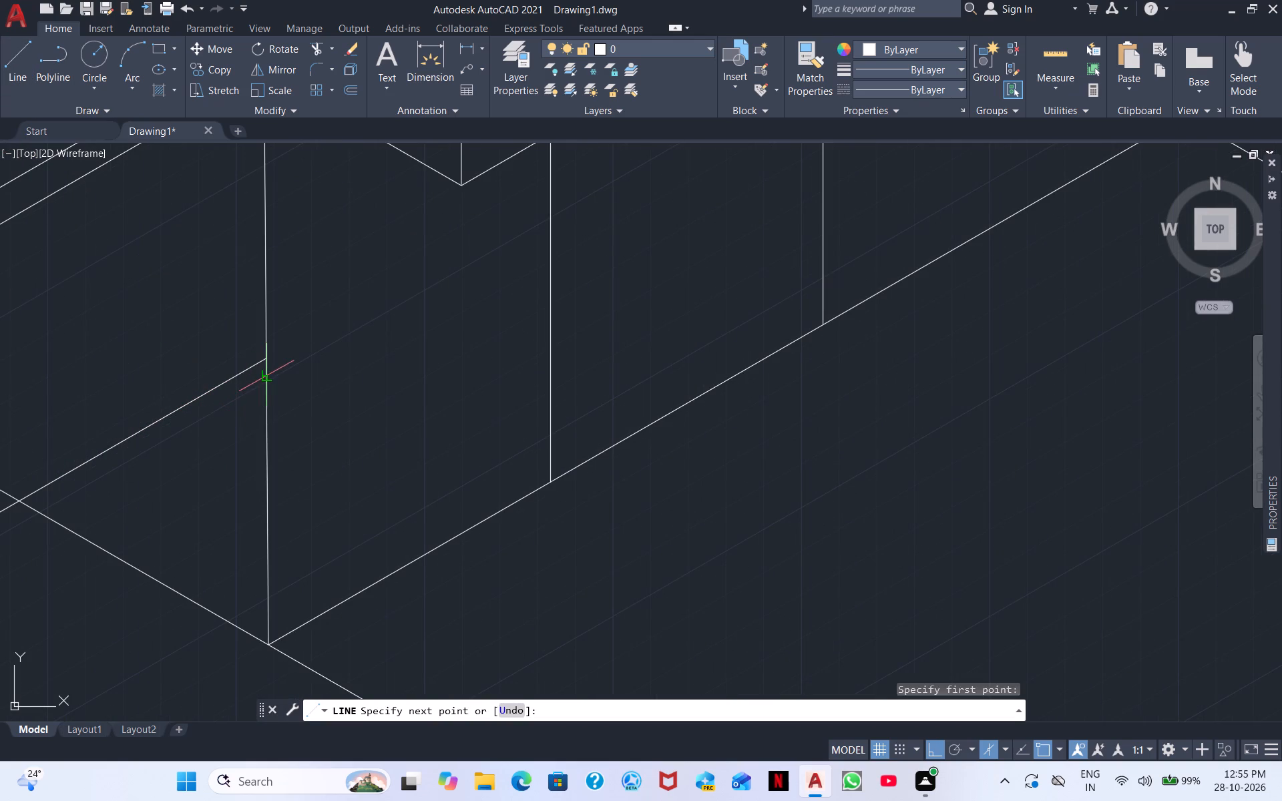
left_click(0, 575)
key("Escape")
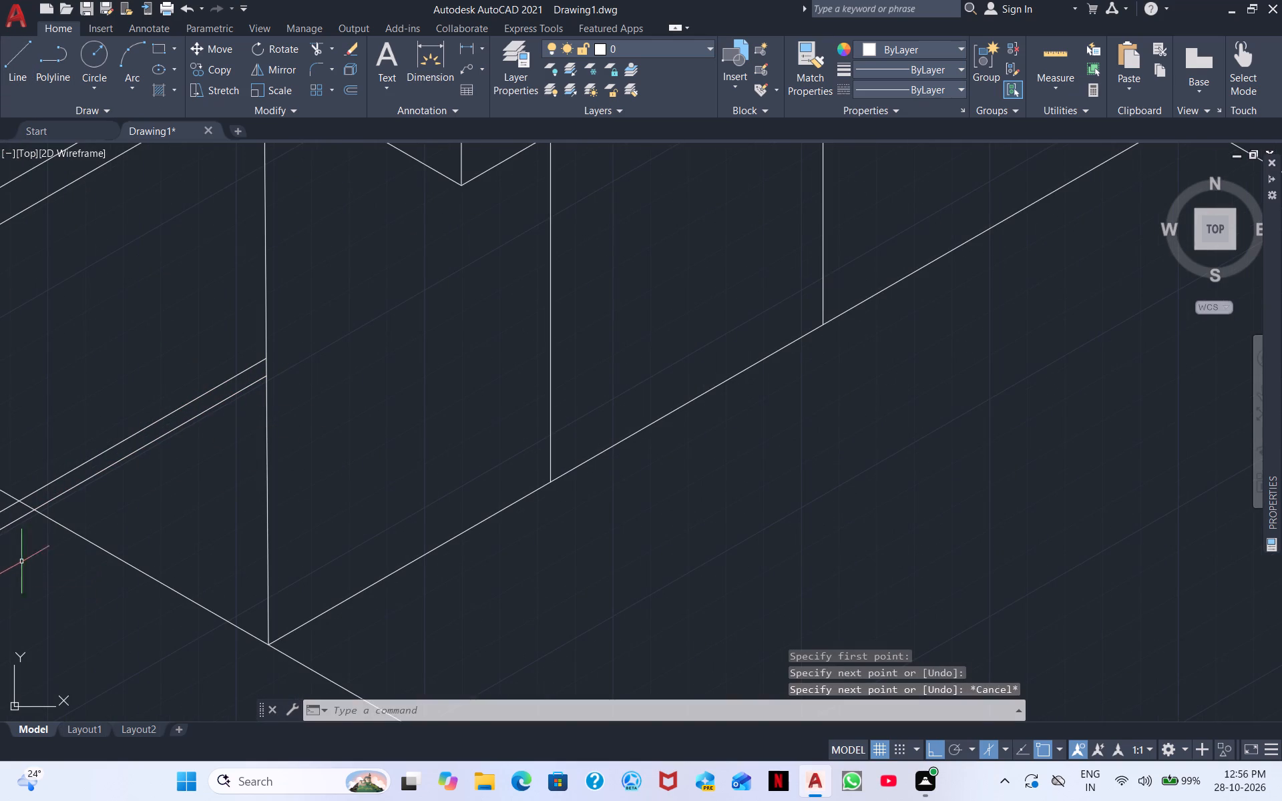
Trim both 30° line ends that run past the box's rear top edge.
scroll(174, 477, "down", 2)
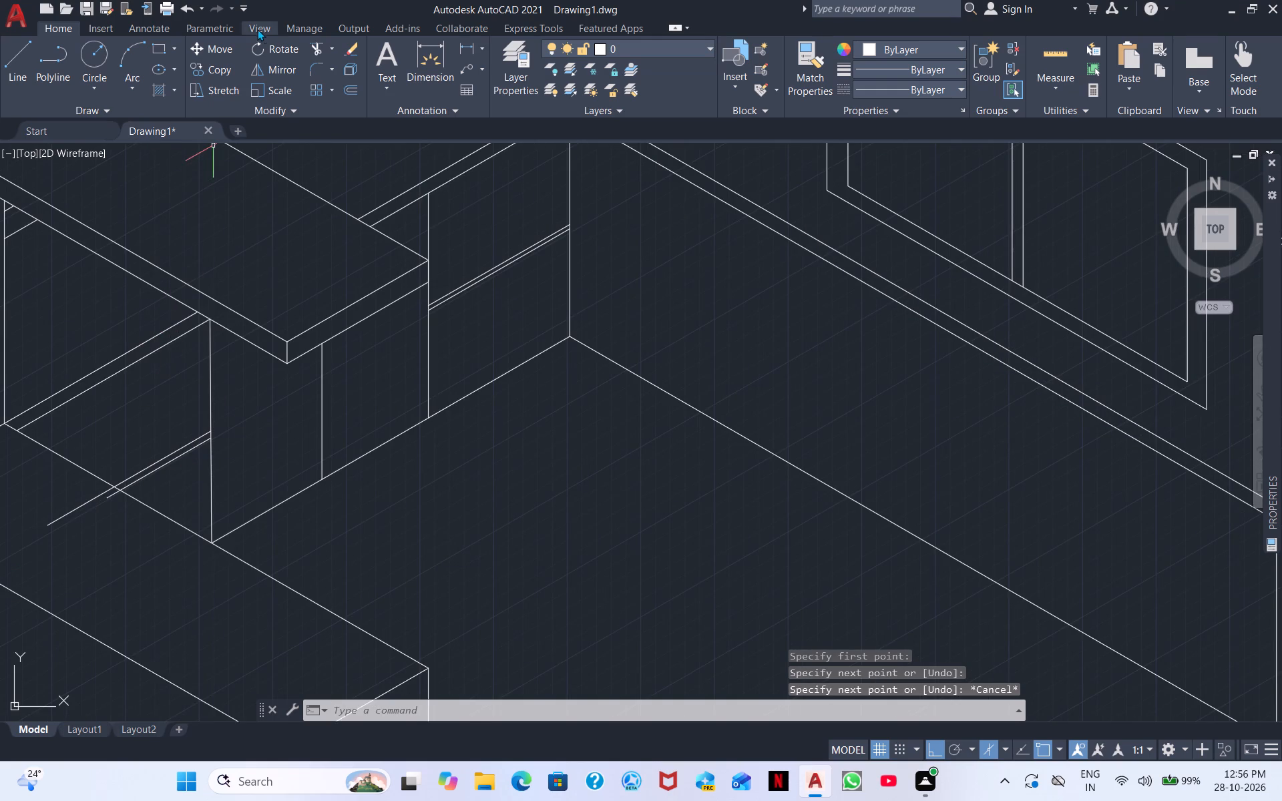
left_click(312, 48)
scroll(127, 451, "up", 2)
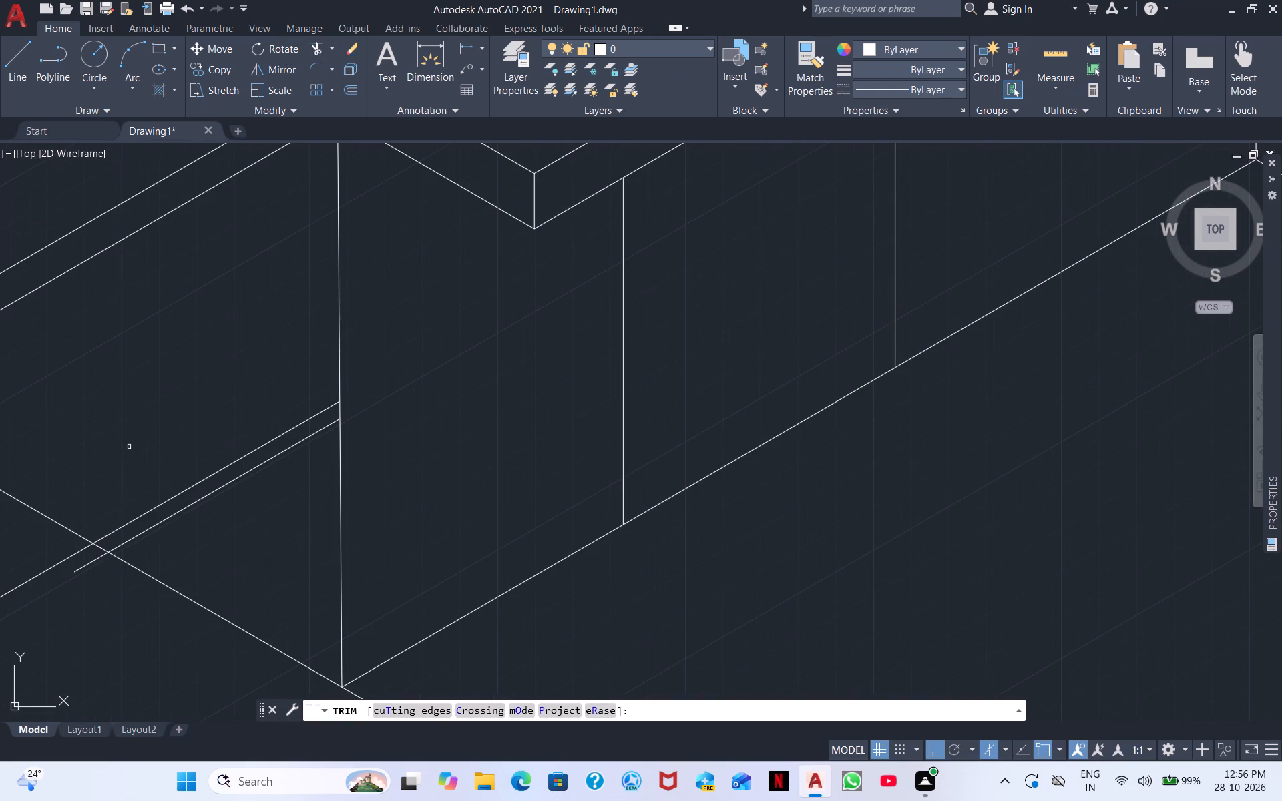
left_click(92, 565)
left_click_drag(67, 551, 87, 595)
scroll(495, 439, "down", 1)
right_click(777, 573)
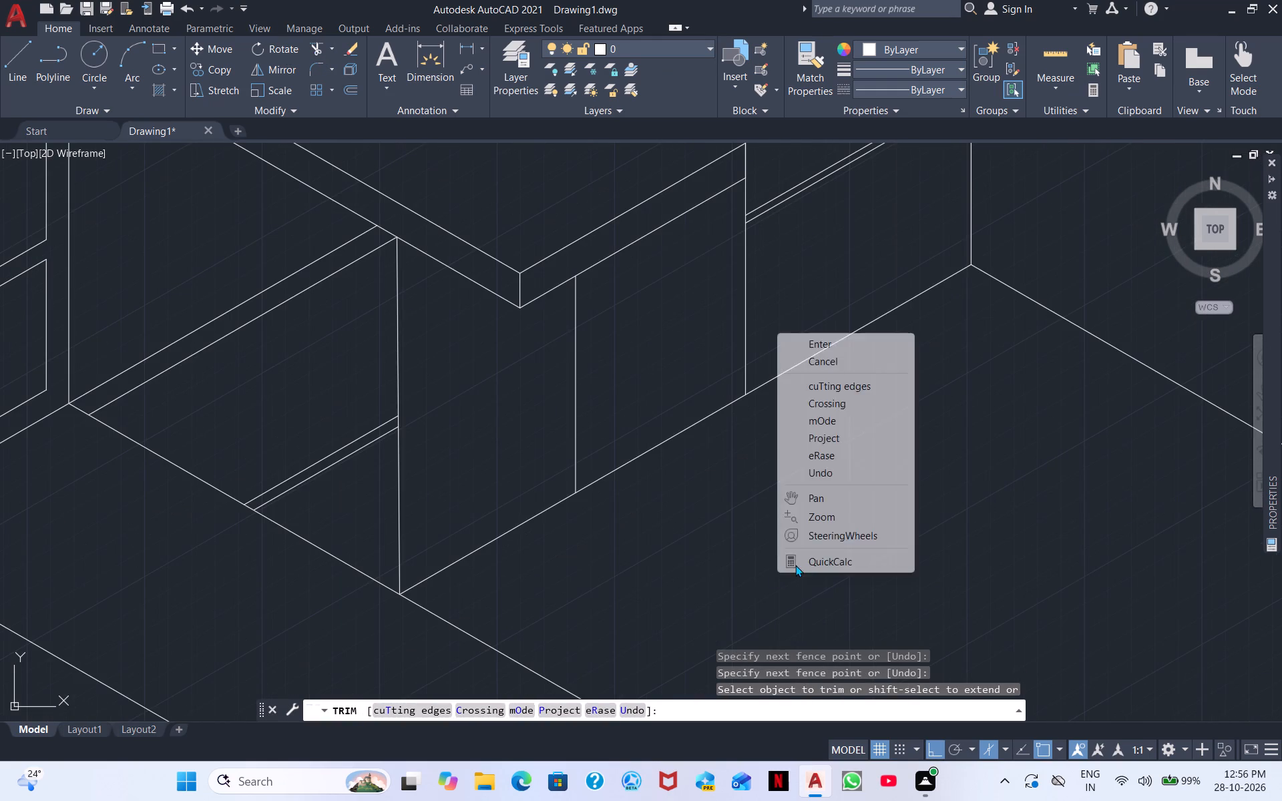
left_click(819, 340)
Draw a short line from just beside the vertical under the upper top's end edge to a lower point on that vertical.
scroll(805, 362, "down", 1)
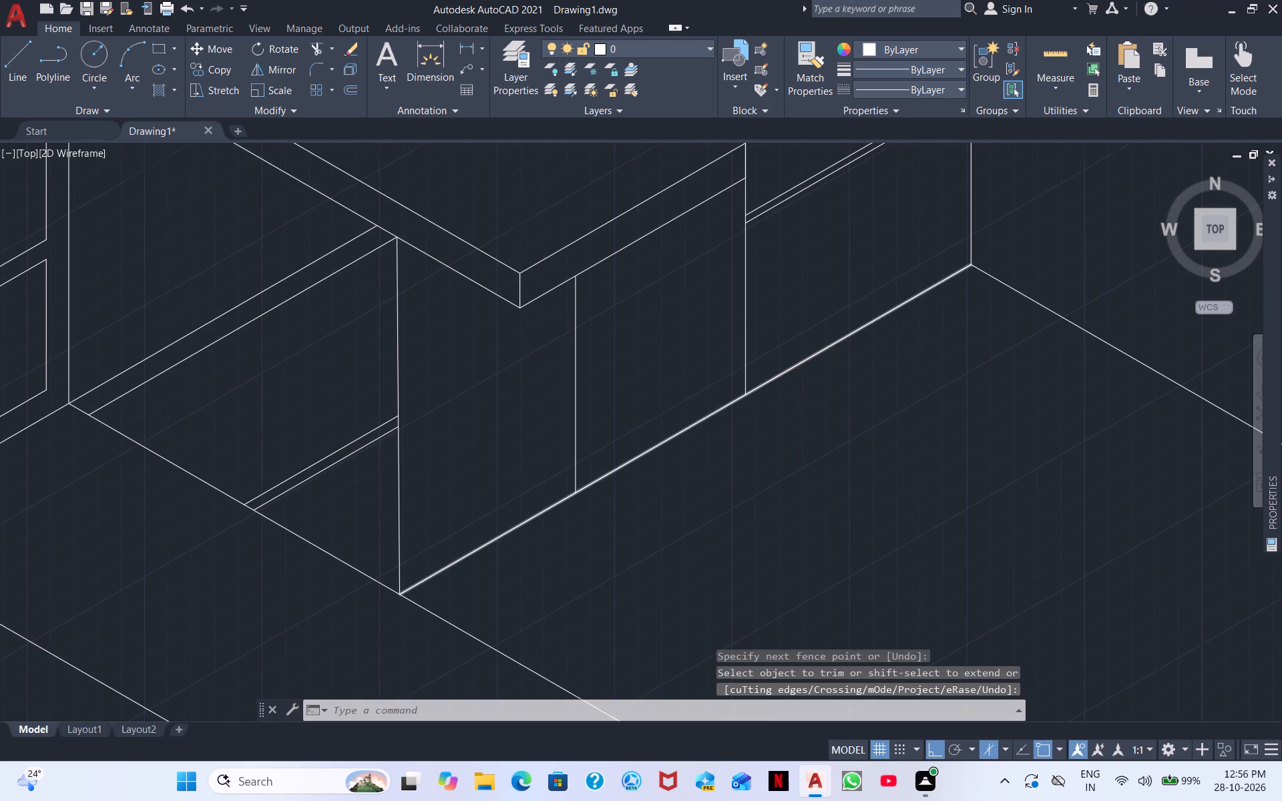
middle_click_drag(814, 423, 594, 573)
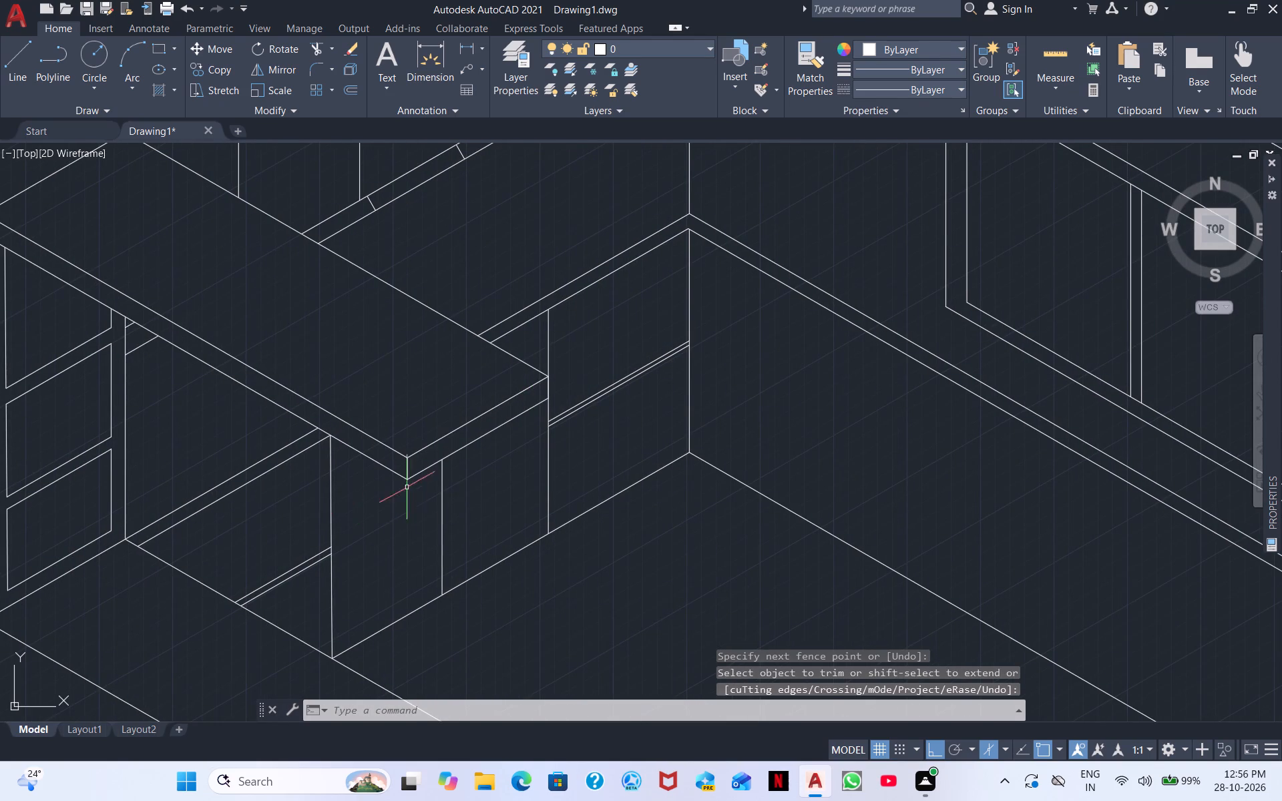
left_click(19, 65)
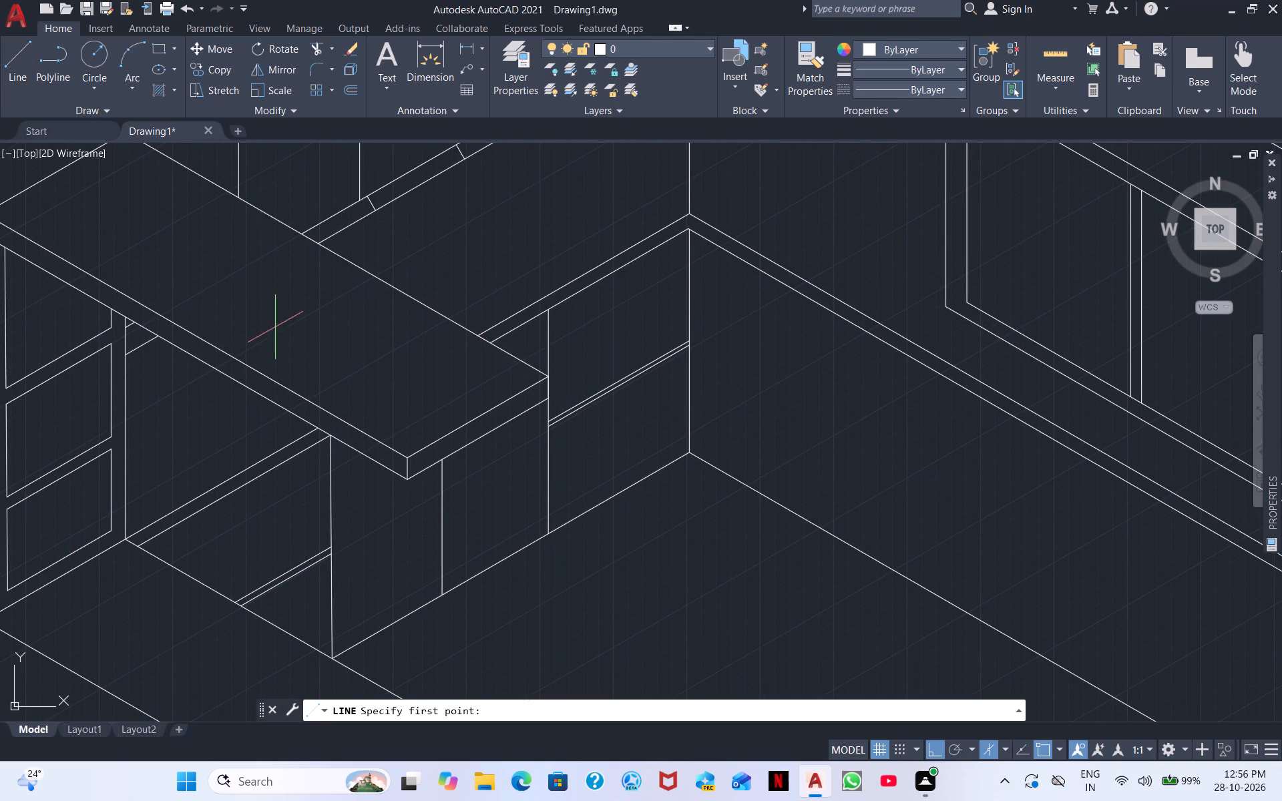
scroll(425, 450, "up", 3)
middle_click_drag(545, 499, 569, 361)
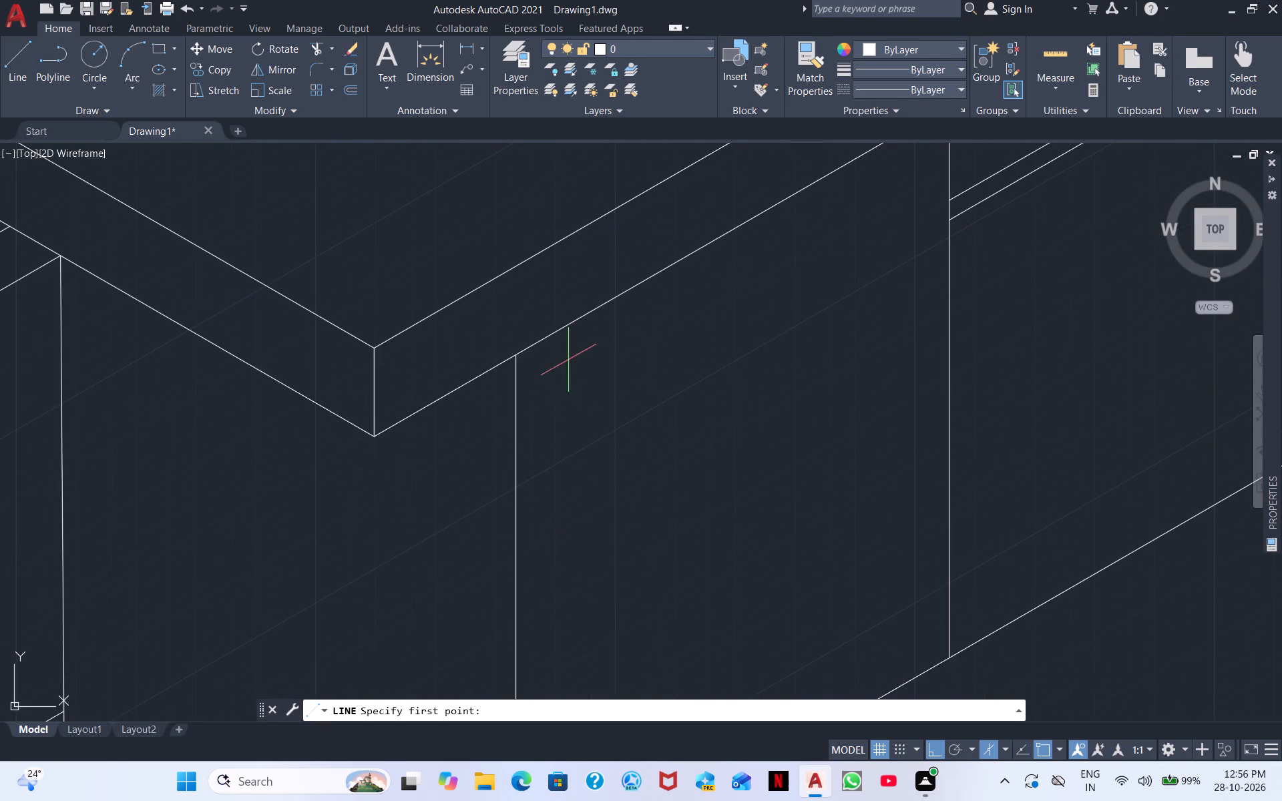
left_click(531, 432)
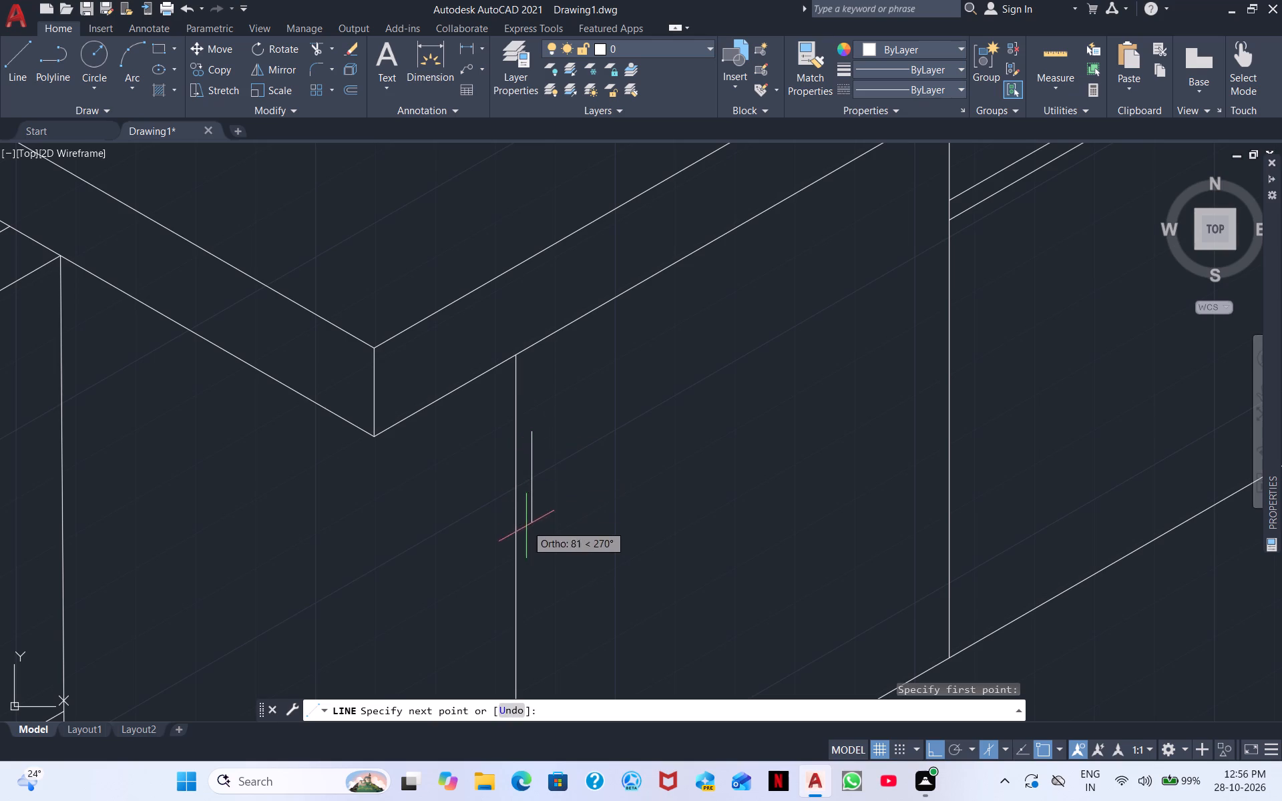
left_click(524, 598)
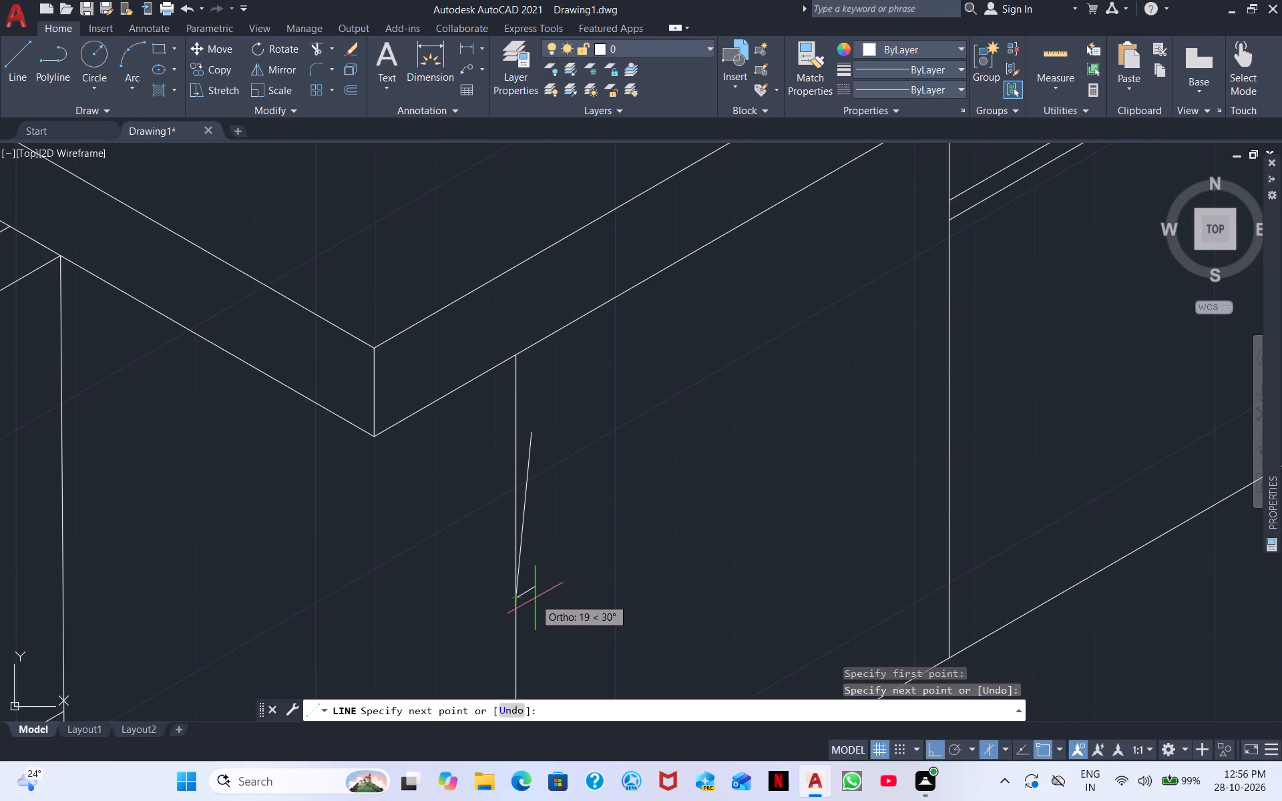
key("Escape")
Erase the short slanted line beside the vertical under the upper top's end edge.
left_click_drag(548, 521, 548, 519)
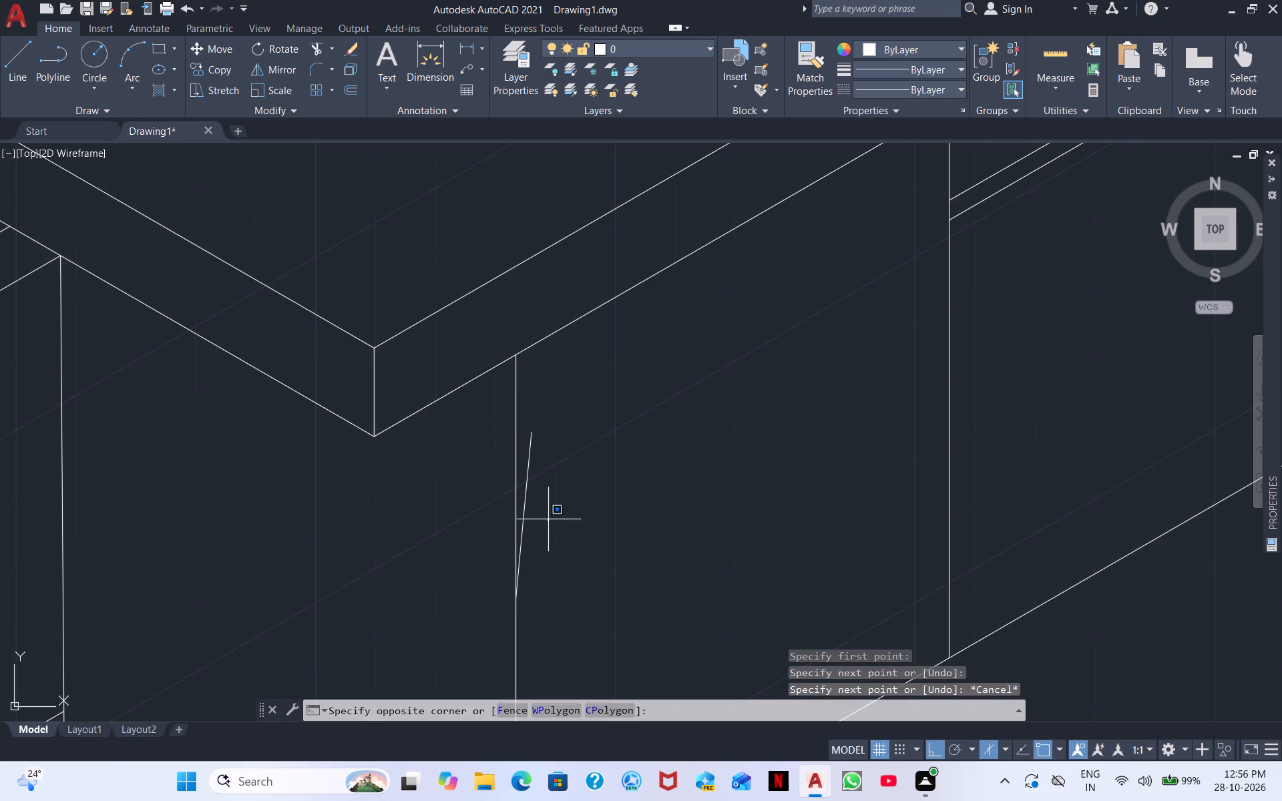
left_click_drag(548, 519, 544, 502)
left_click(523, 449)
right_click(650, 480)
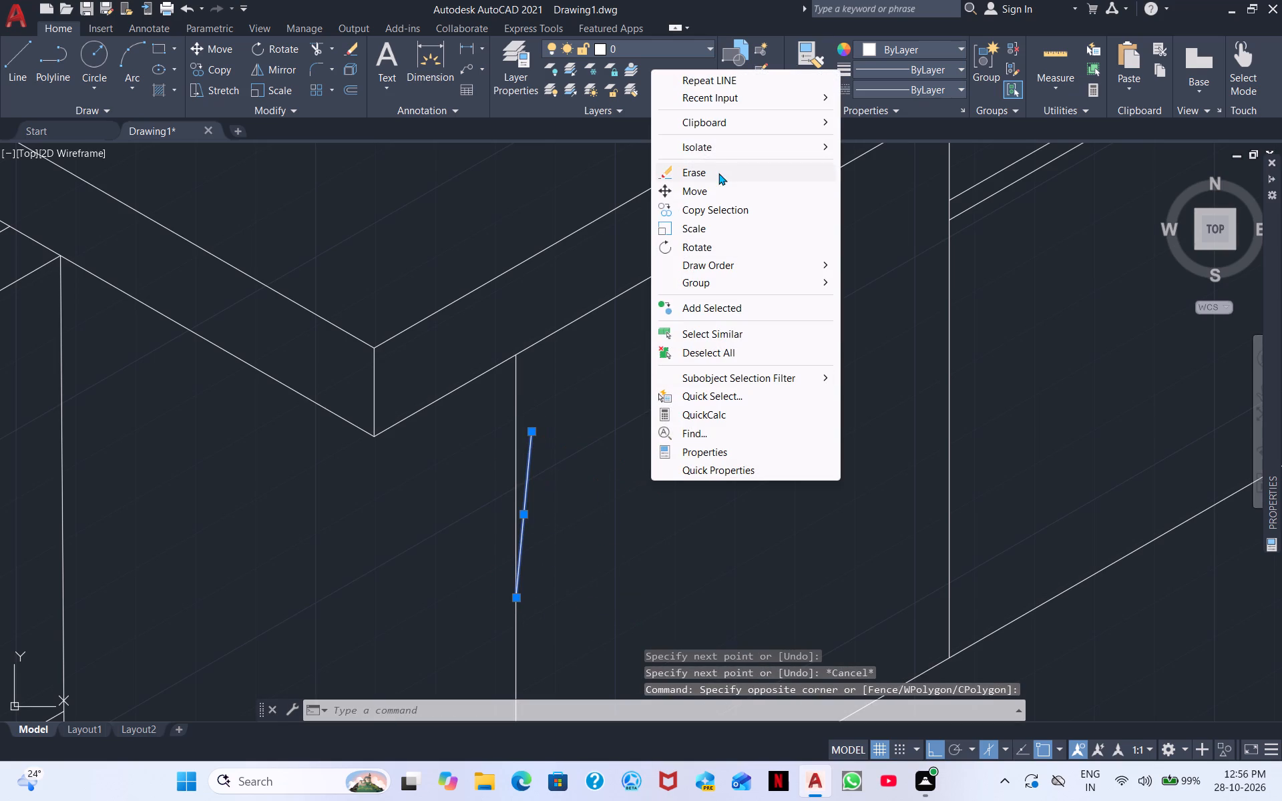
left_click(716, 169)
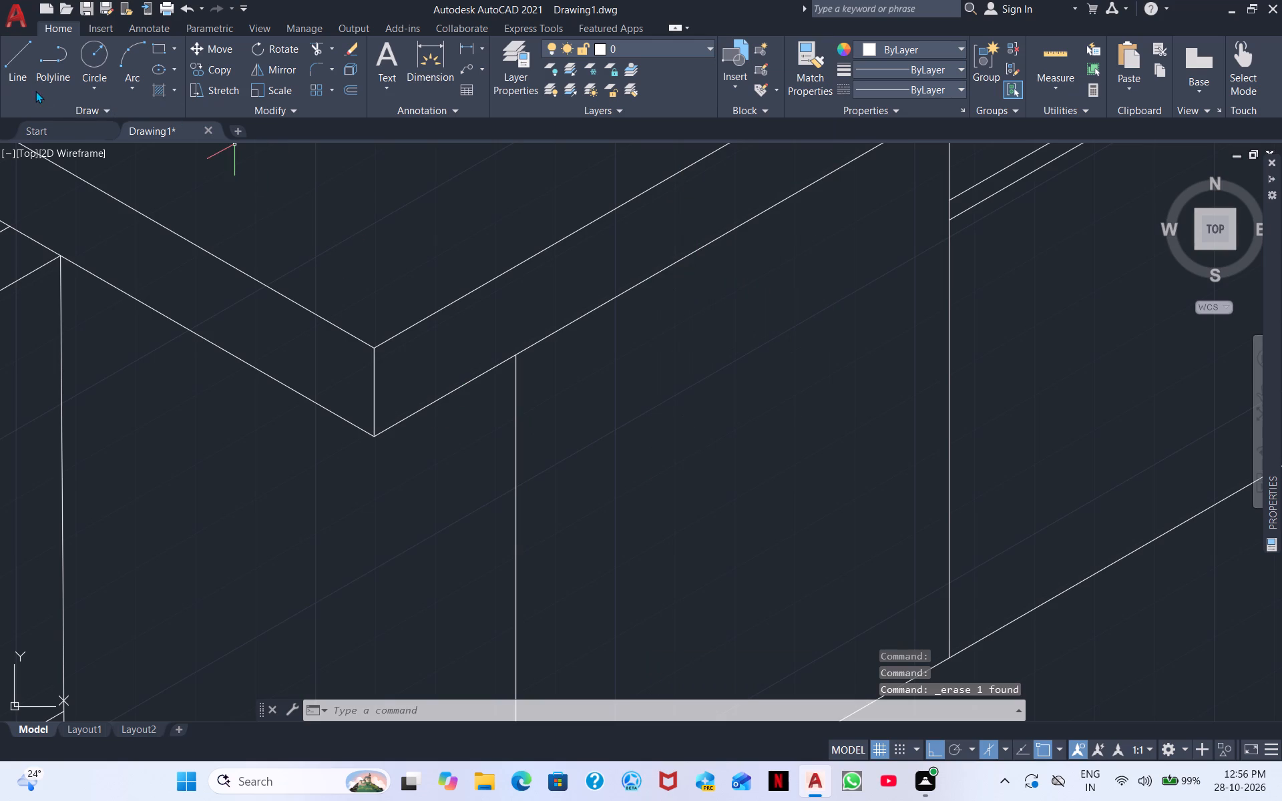
Draw a closed narrow handle outline 150 tall and about 8 wide just beside the vertical line under the upper top's end edge.
left_click(25, 62)
middle_click_drag(661, 489, 589, 294)
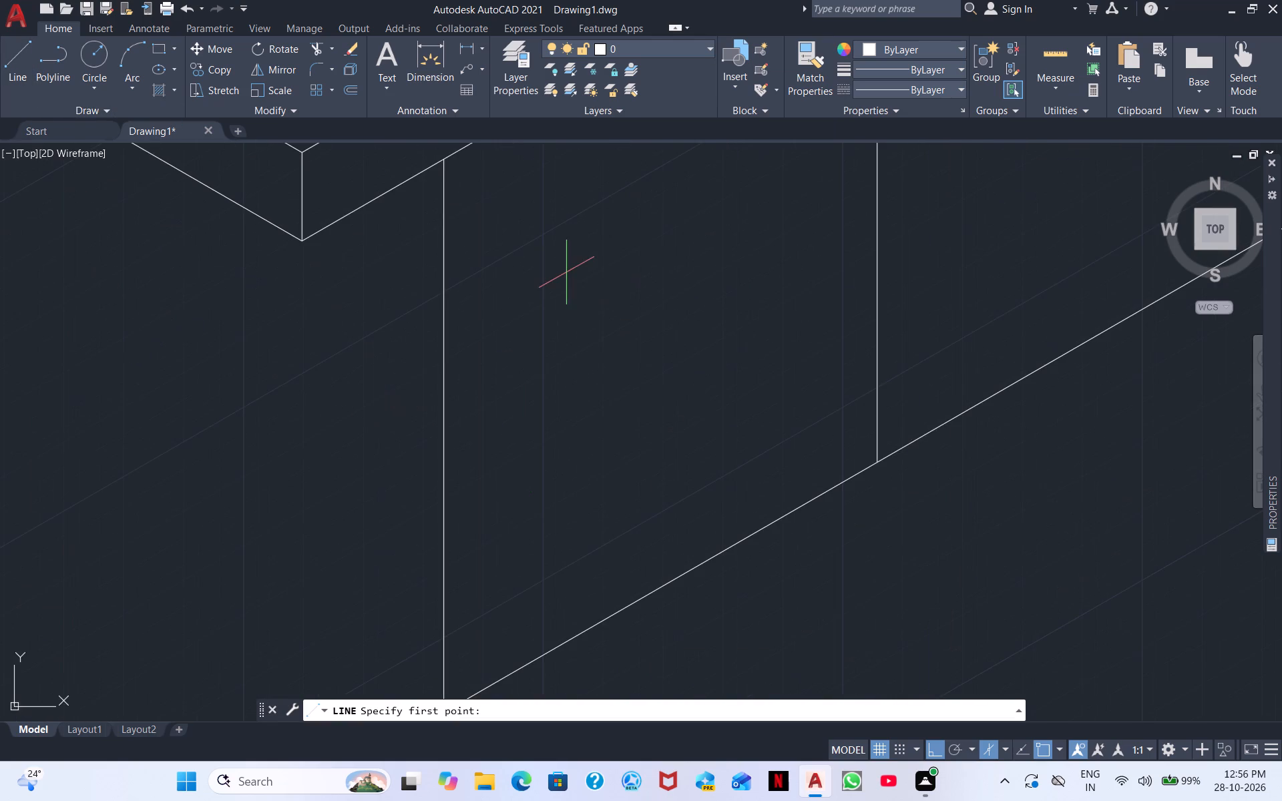
scroll(566, 272, "down", 2)
scroll(533, 257, "up", 2)
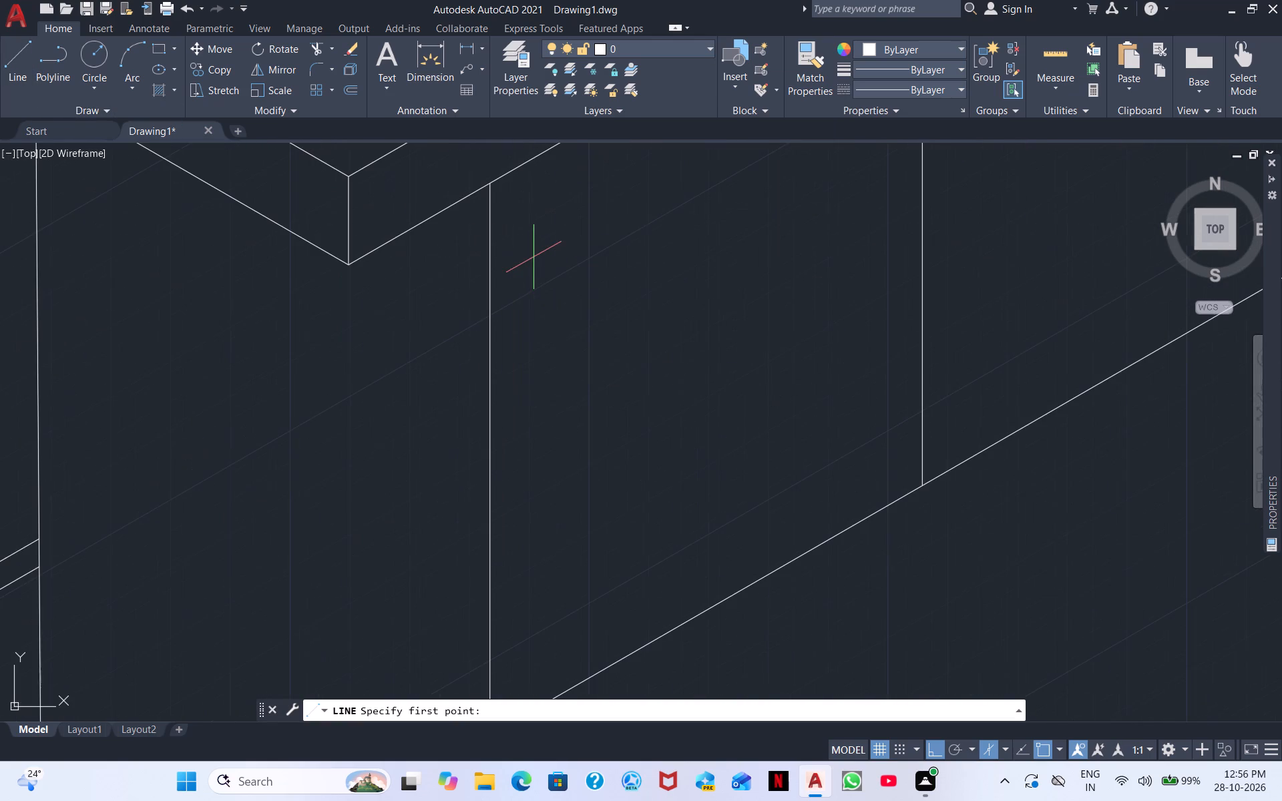
left_click(505, 268)
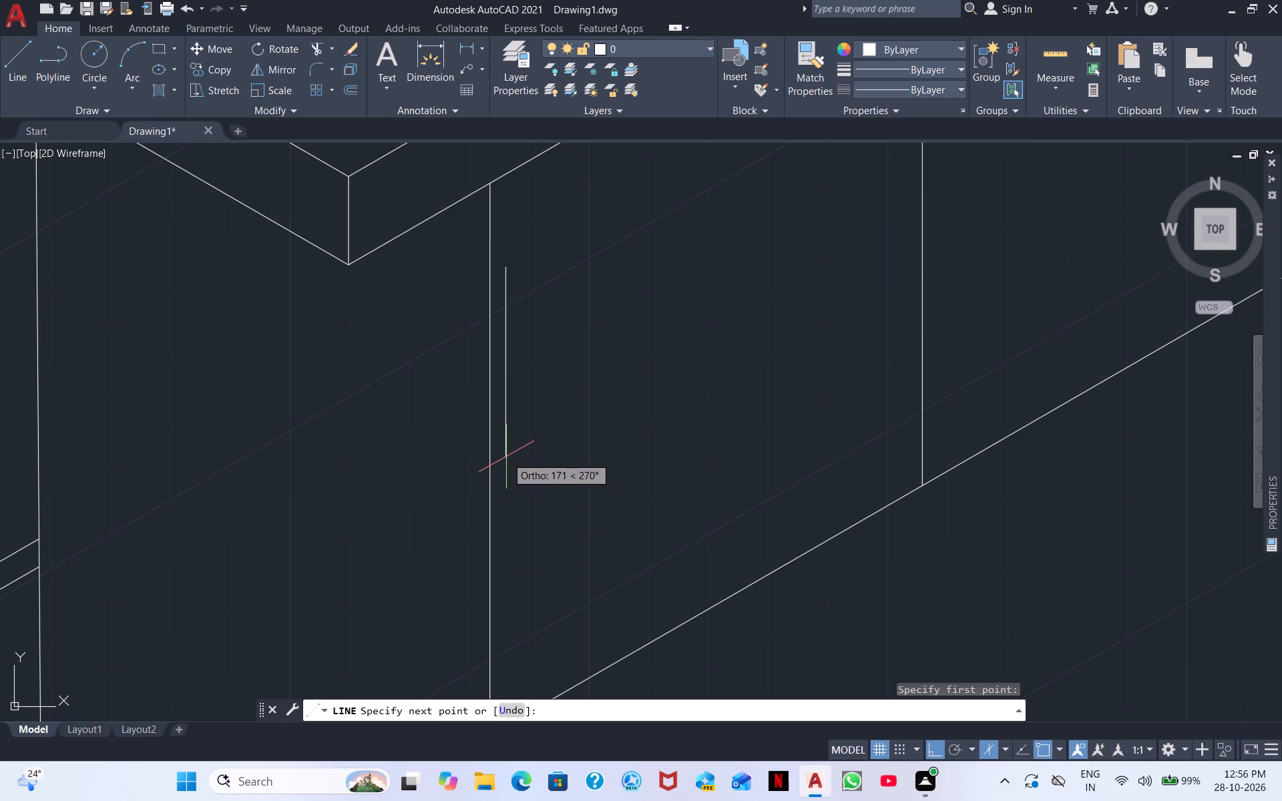
key("1")
key("5")
key("0")
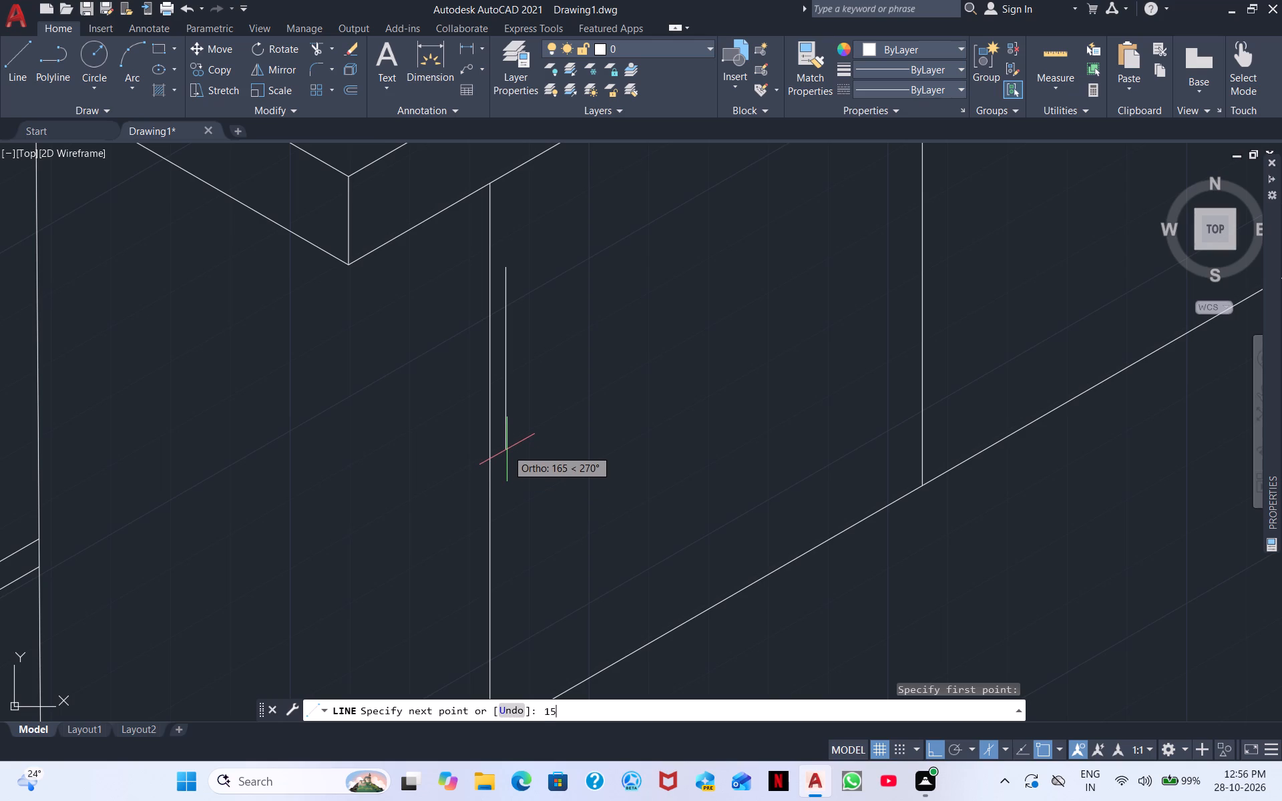
key("Return")
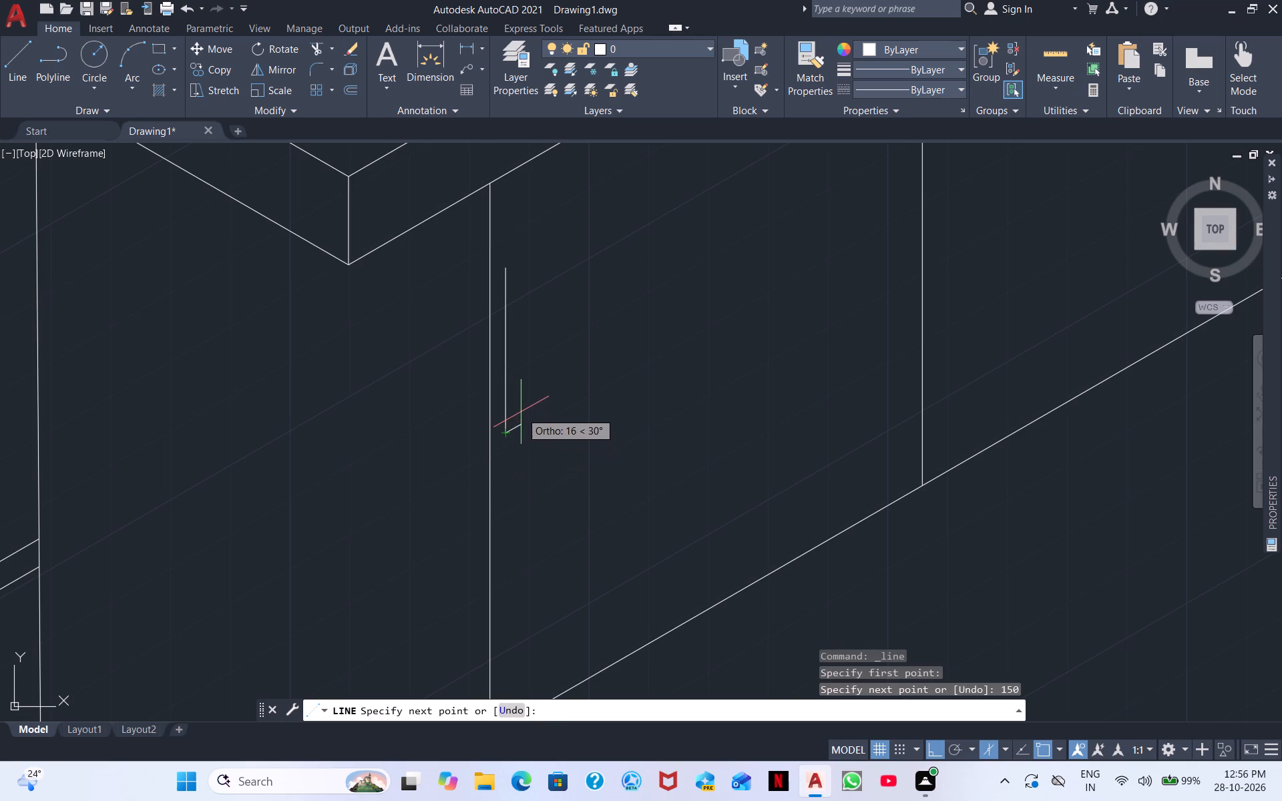
scroll(521, 411, "up", 2)
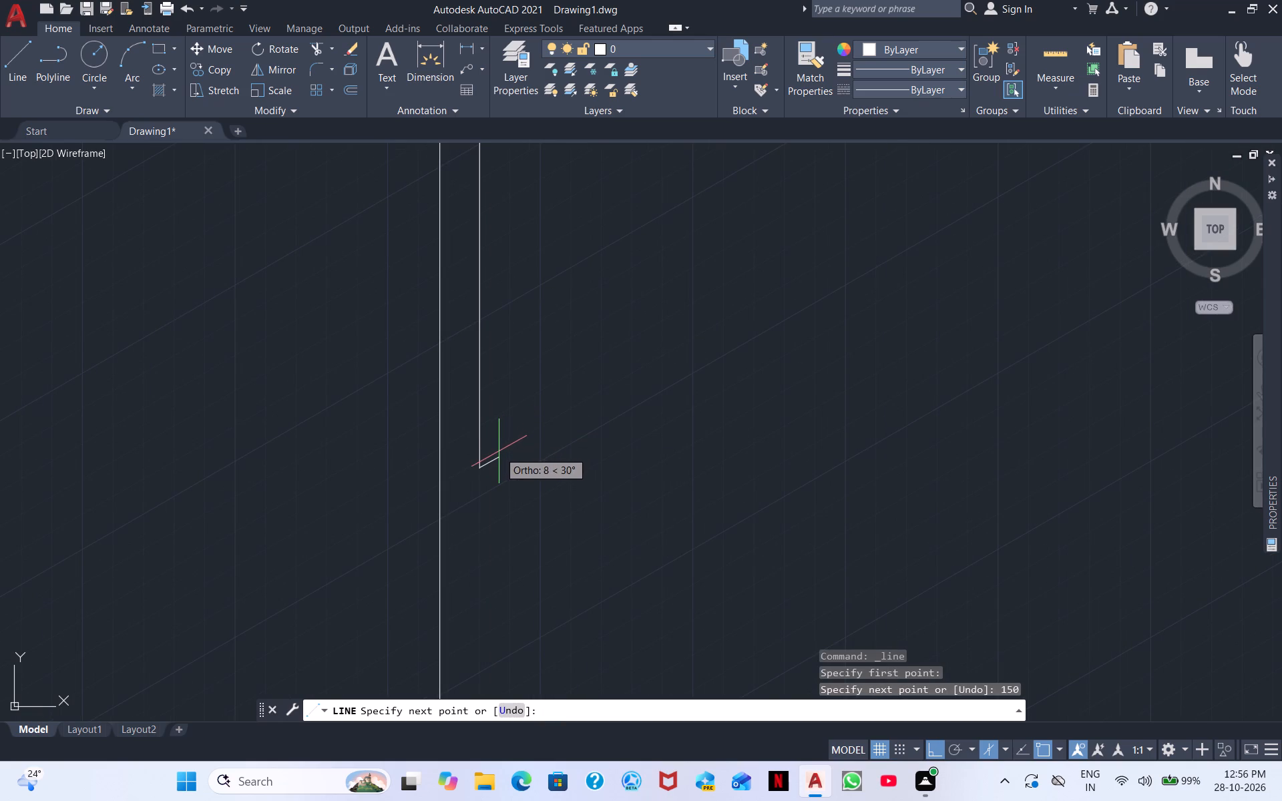
left_click(499, 451)
middle_click_drag(533, 289, 596, 505)
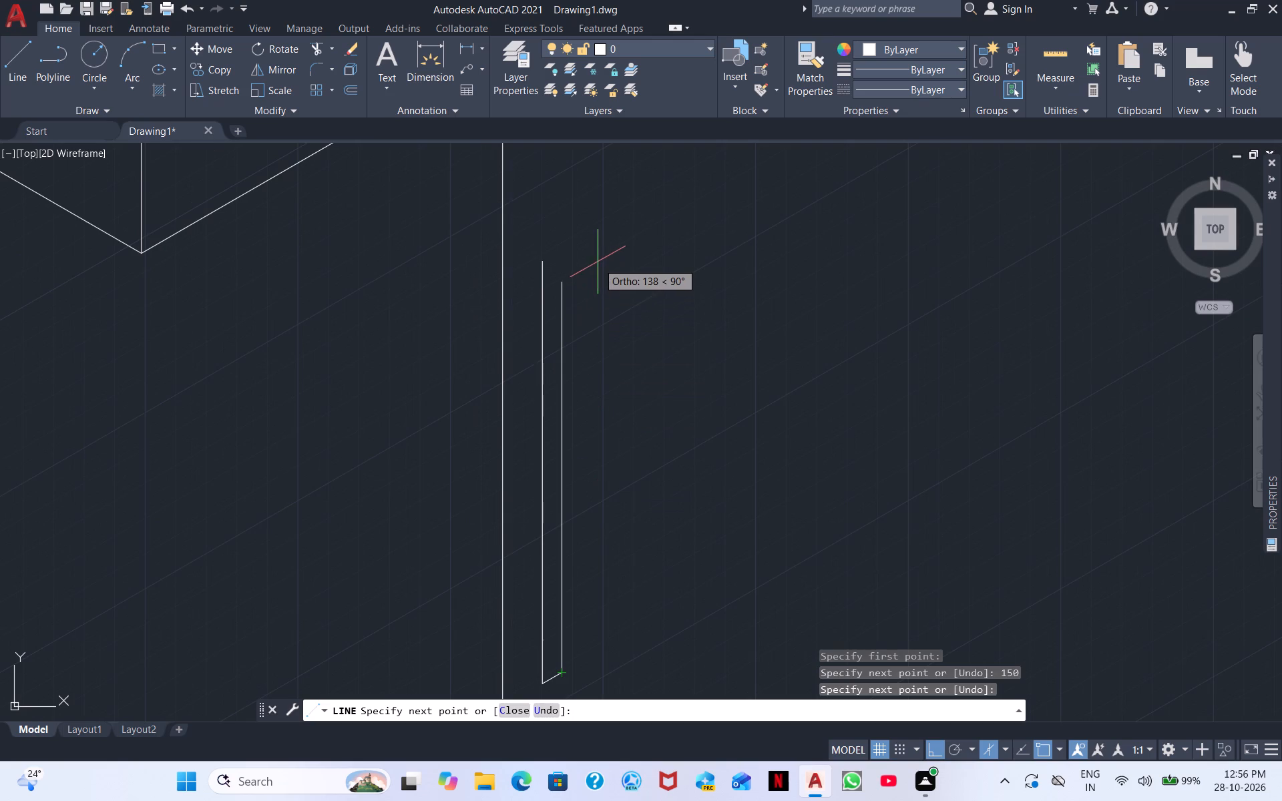
left_click(556, 257)
left_click(544, 262)
key("Escape")
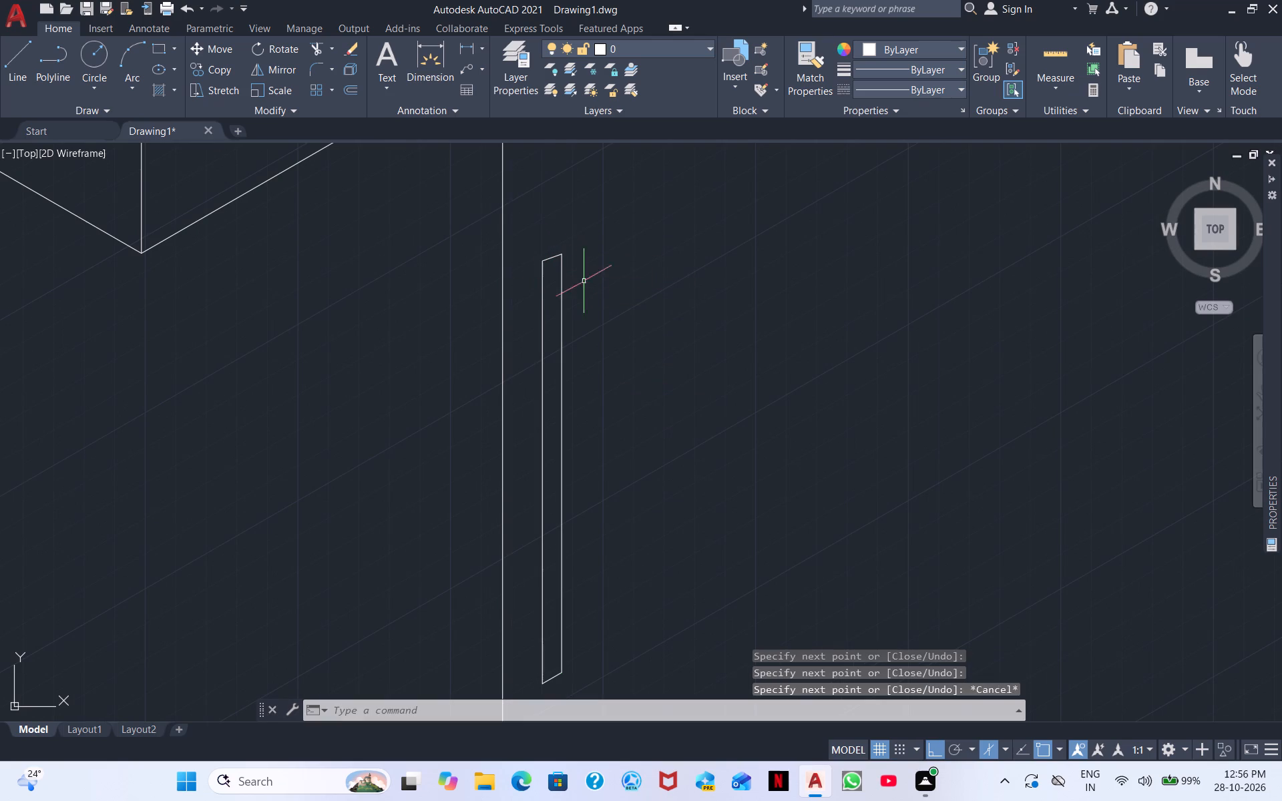
Copy the narrow handle outline about 47 units along 210° to the other side of the vertical line.
scroll(657, 577, "down", 1)
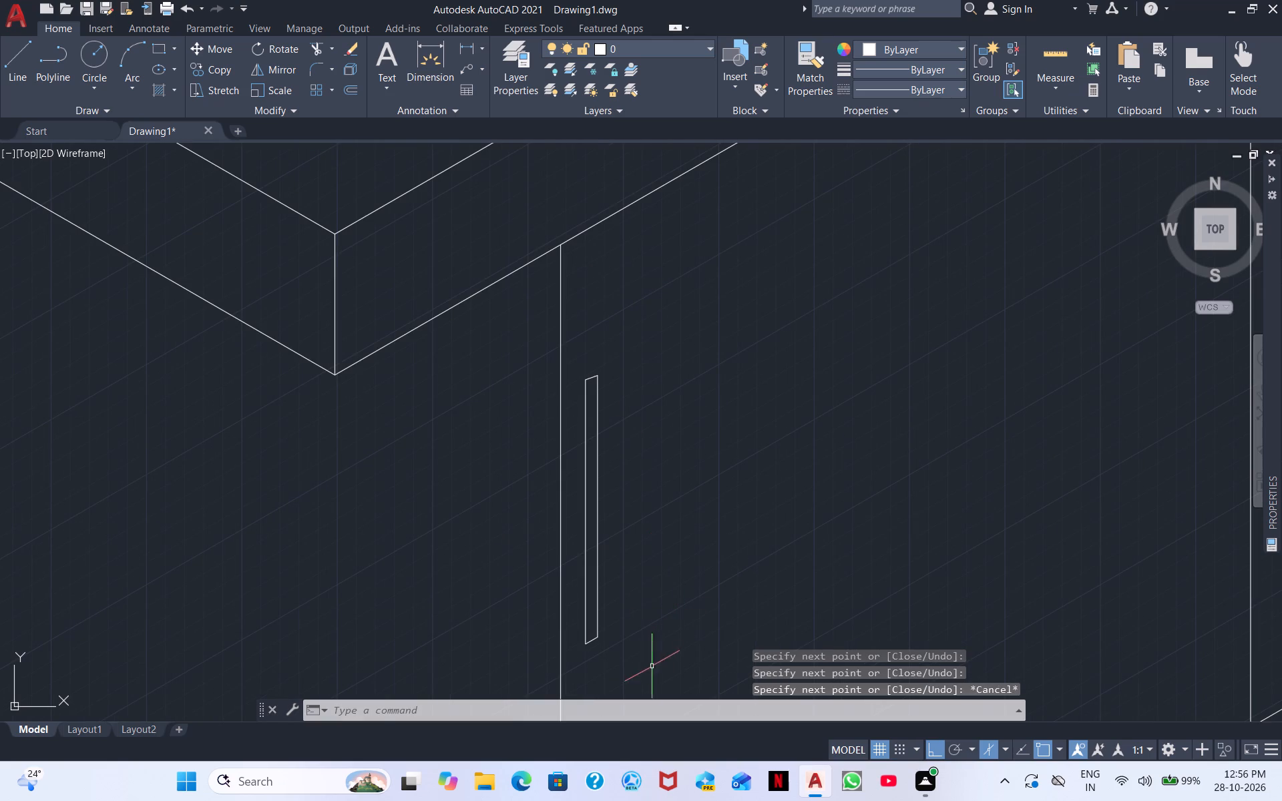
left_click(651, 666)
left_click(586, 356)
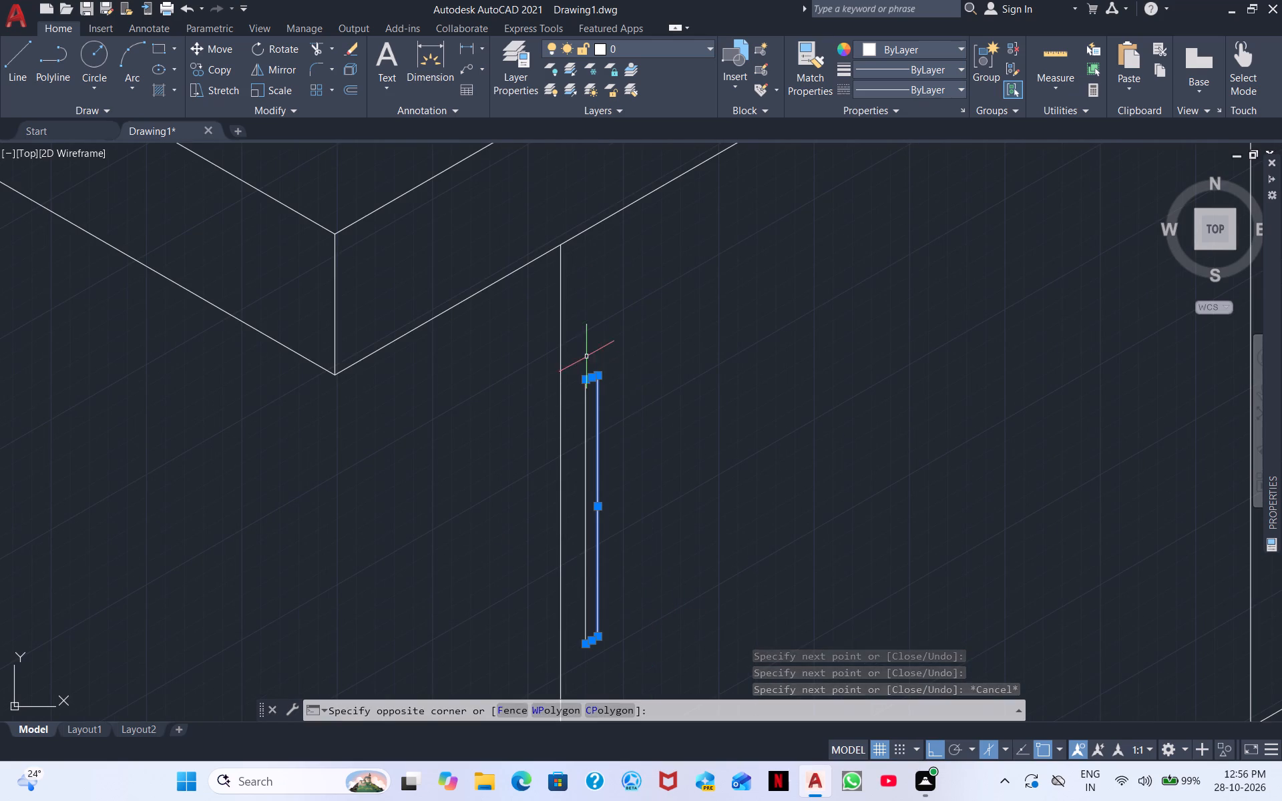
scroll(552, 506, "up", 3)
left_click_drag(700, 547, 693, 540)
left_click(650, 487)
scroll(865, 471, "down", 3)
right_click(895, 472)
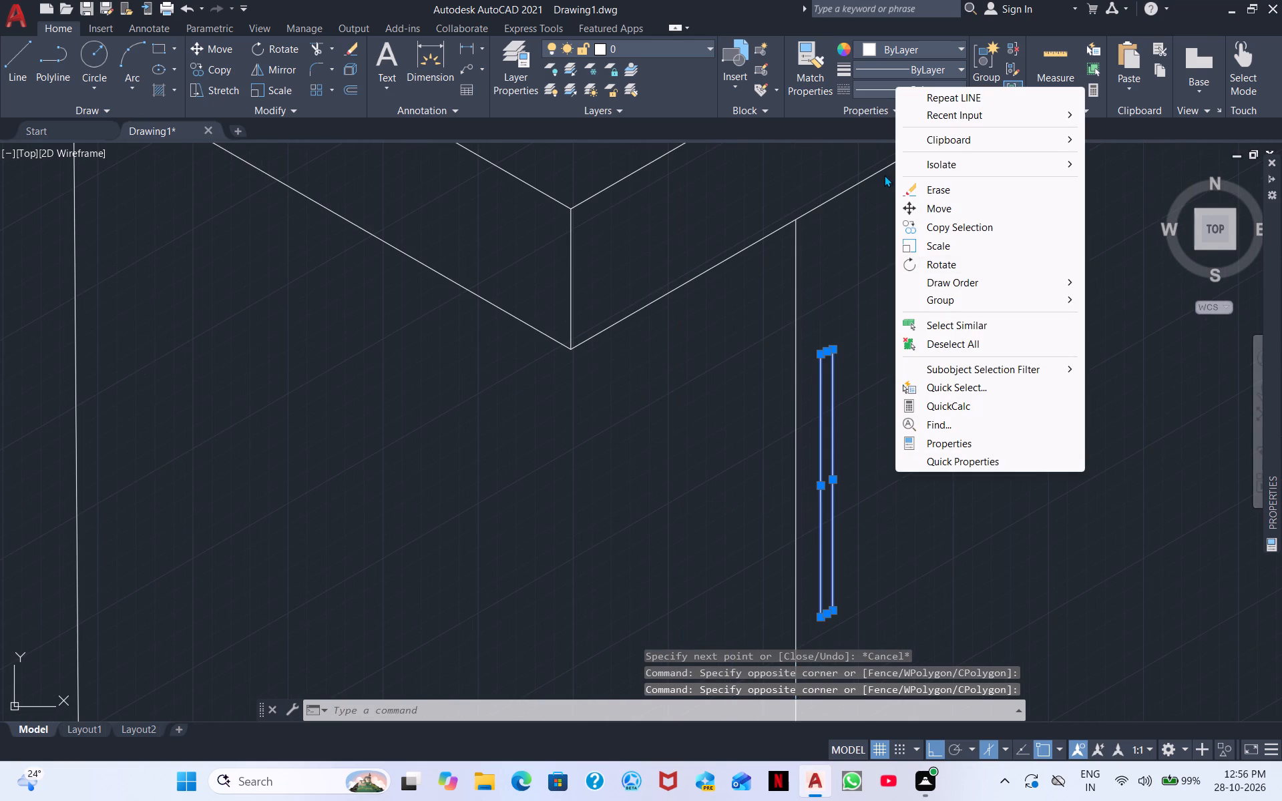
left_click(940, 228)
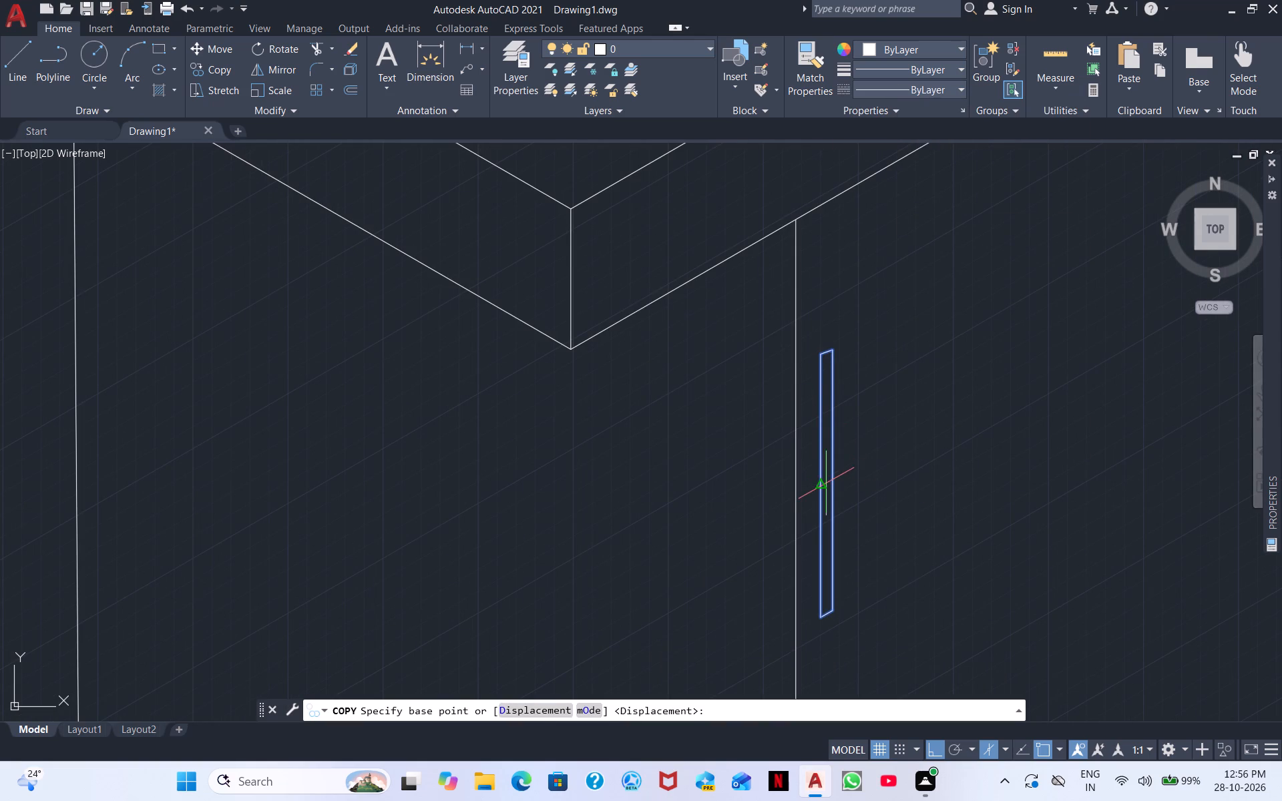
left_click(821, 487)
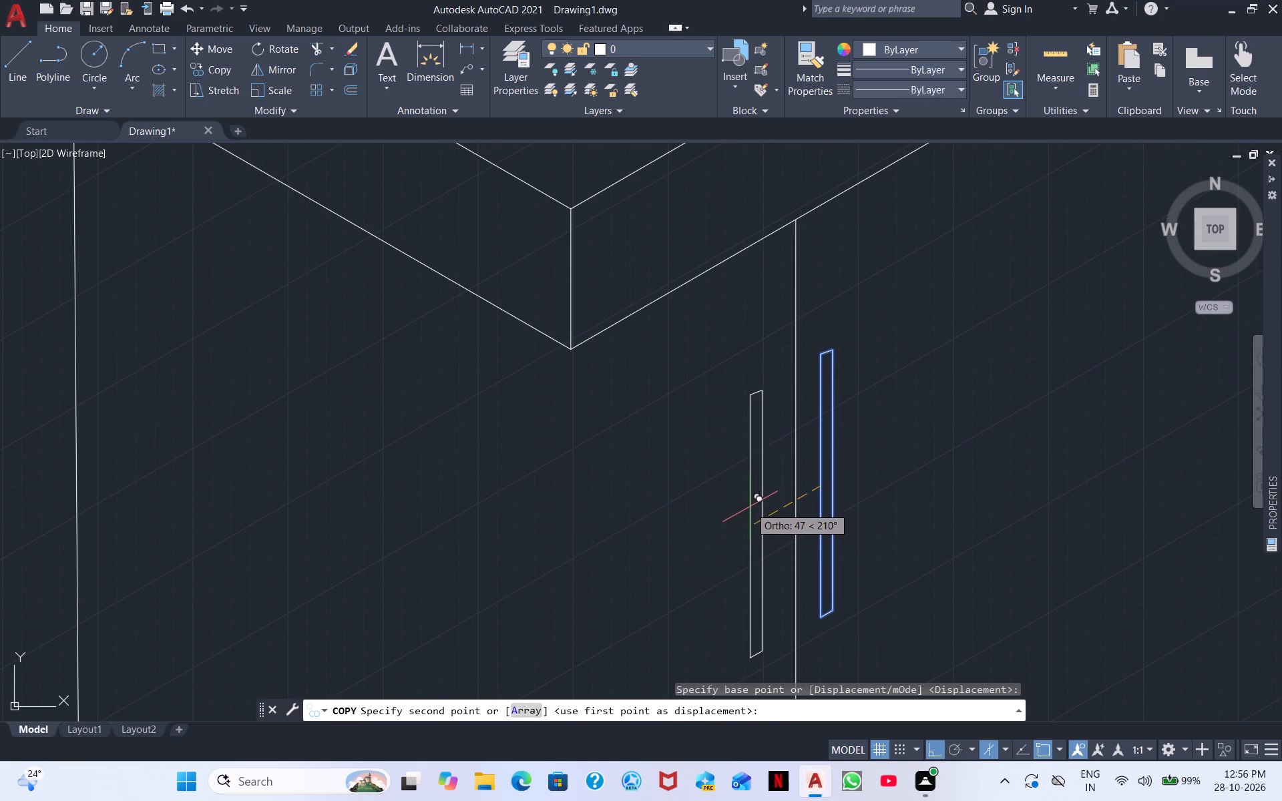
left_click(750, 507)
key("Escape")
Draw a circular knob of about 28 radius near the top edge of the upper panel beside the back corner.
scroll(847, 471, "down", 2)
middle_click_drag(949, 428, 665, 444)
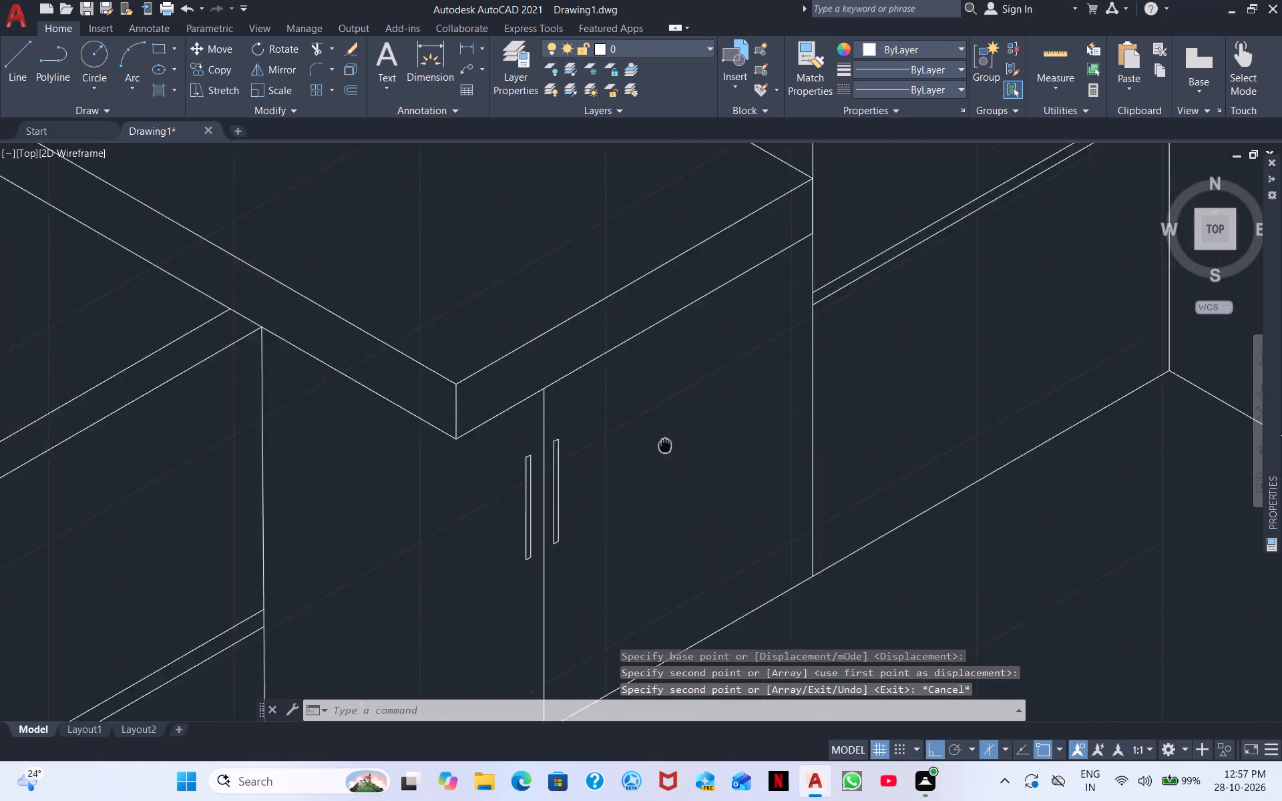
middle_click_drag(665, 444, 563, 405)
scroll(568, 408, "down", 3)
scroll(730, 392, "up", 1)
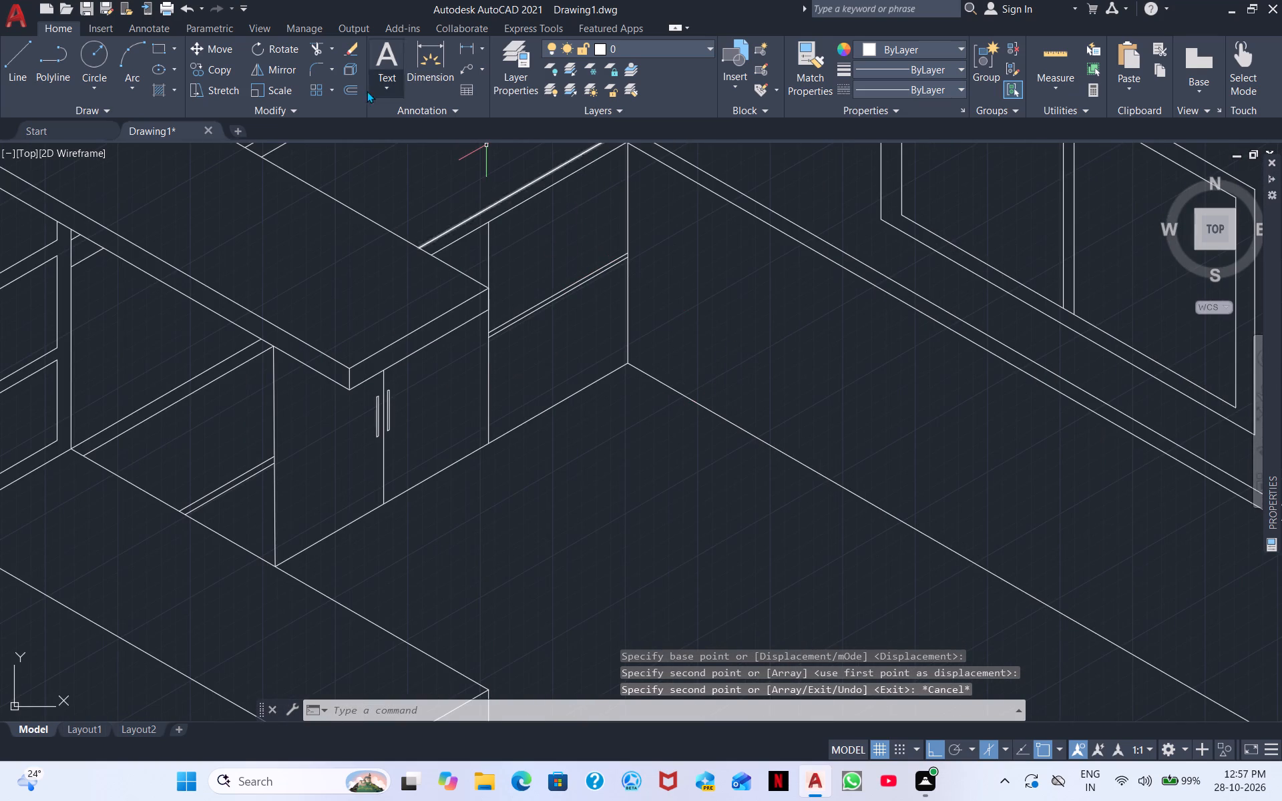
left_click(91, 63)
scroll(575, 266, "up", 3)
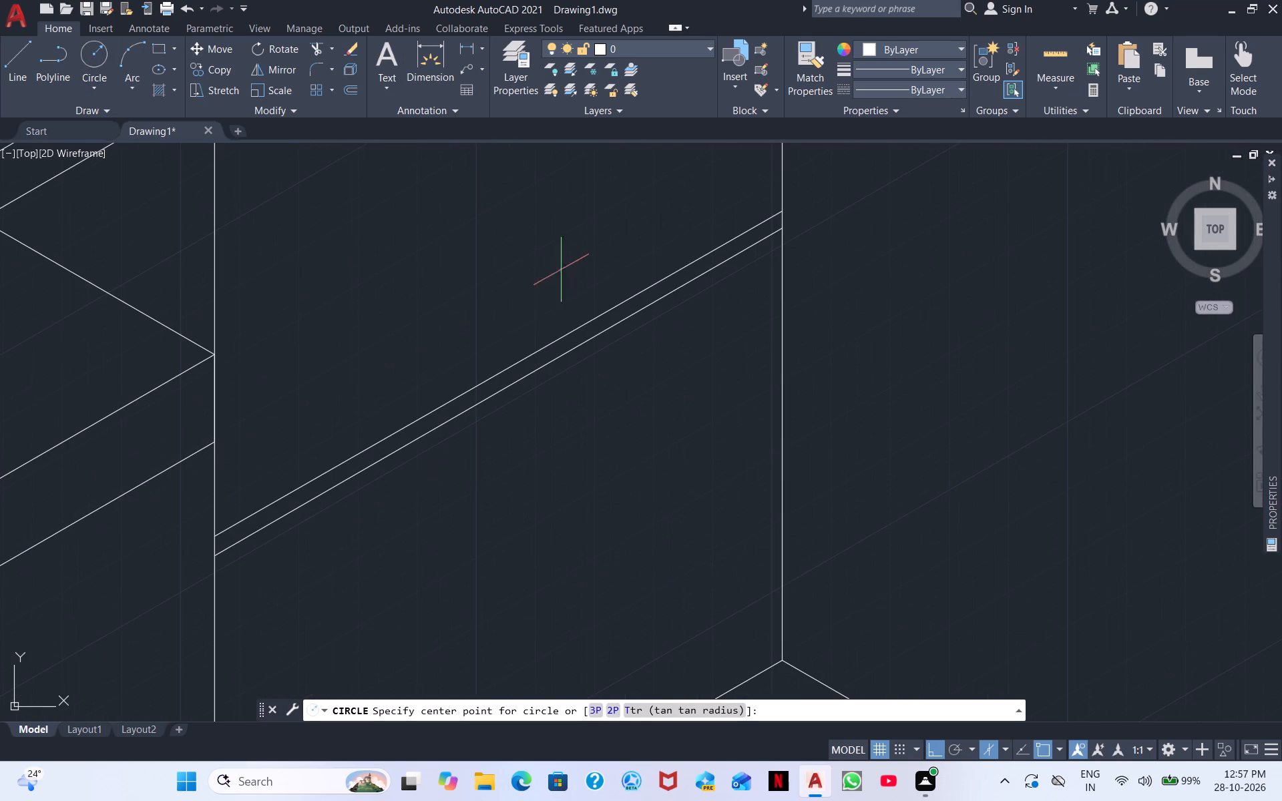
scroll(533, 283, "down", 2)
middle_click_drag(517, 232, 455, 455)
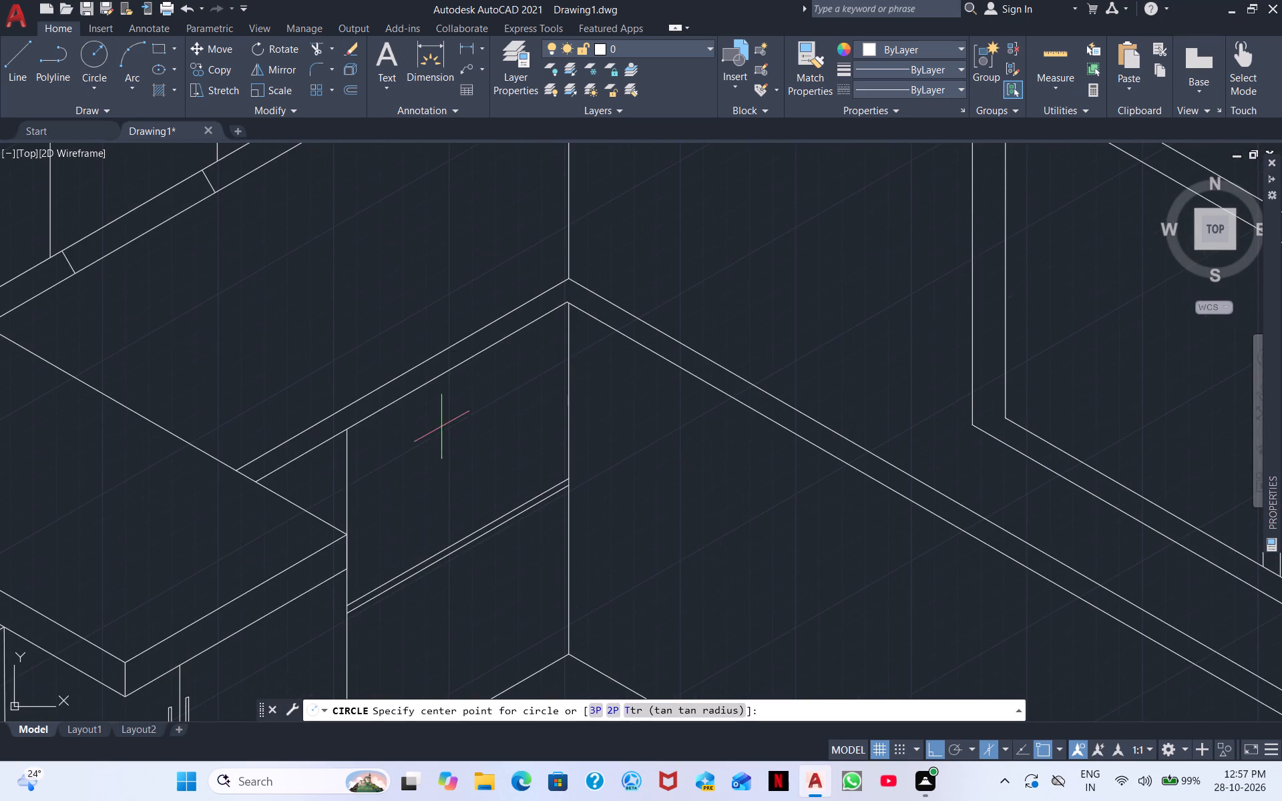
left_click(449, 395)
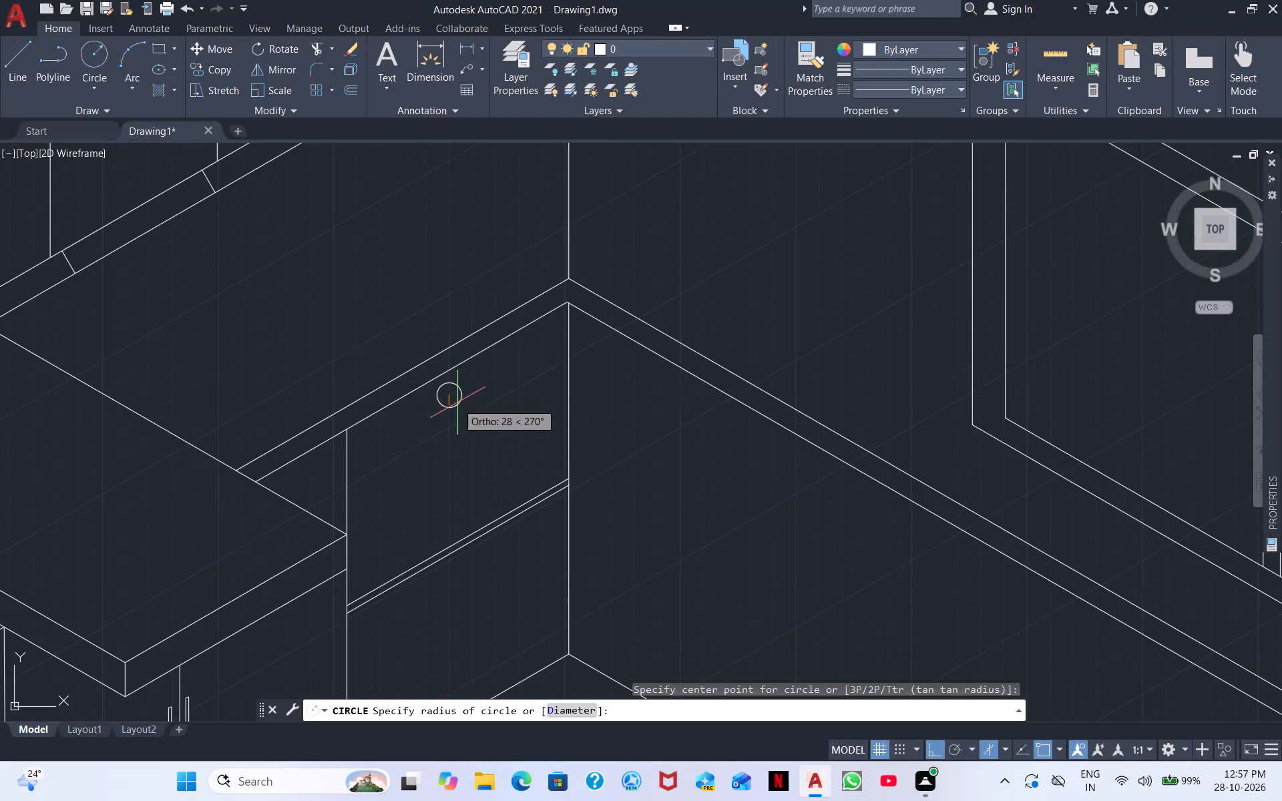
left_click(457, 403)
key("Escape")
Copy the circle with ortho off onto the panel below it and onto the two divided panels beneath the upper top.
left_click(502, 419)
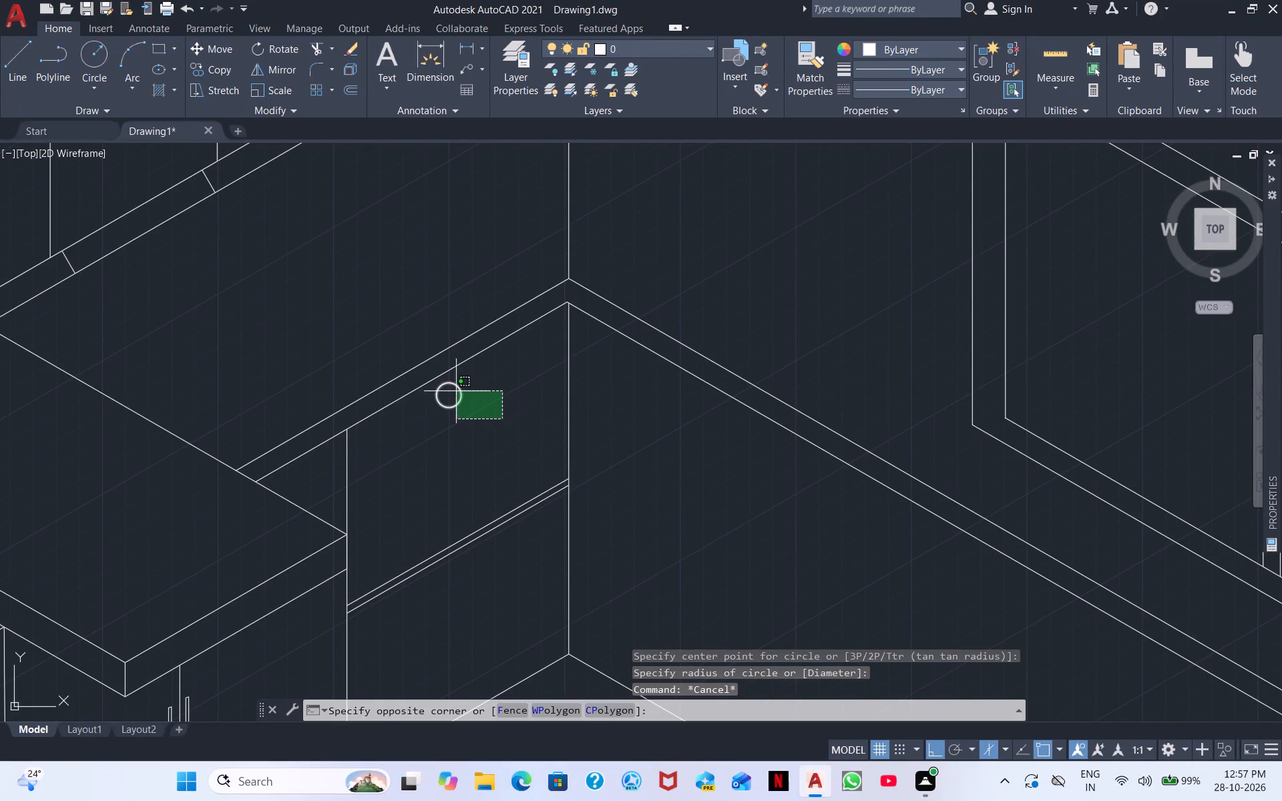
left_click(444, 388)
right_click(471, 403)
left_click(525, 488)
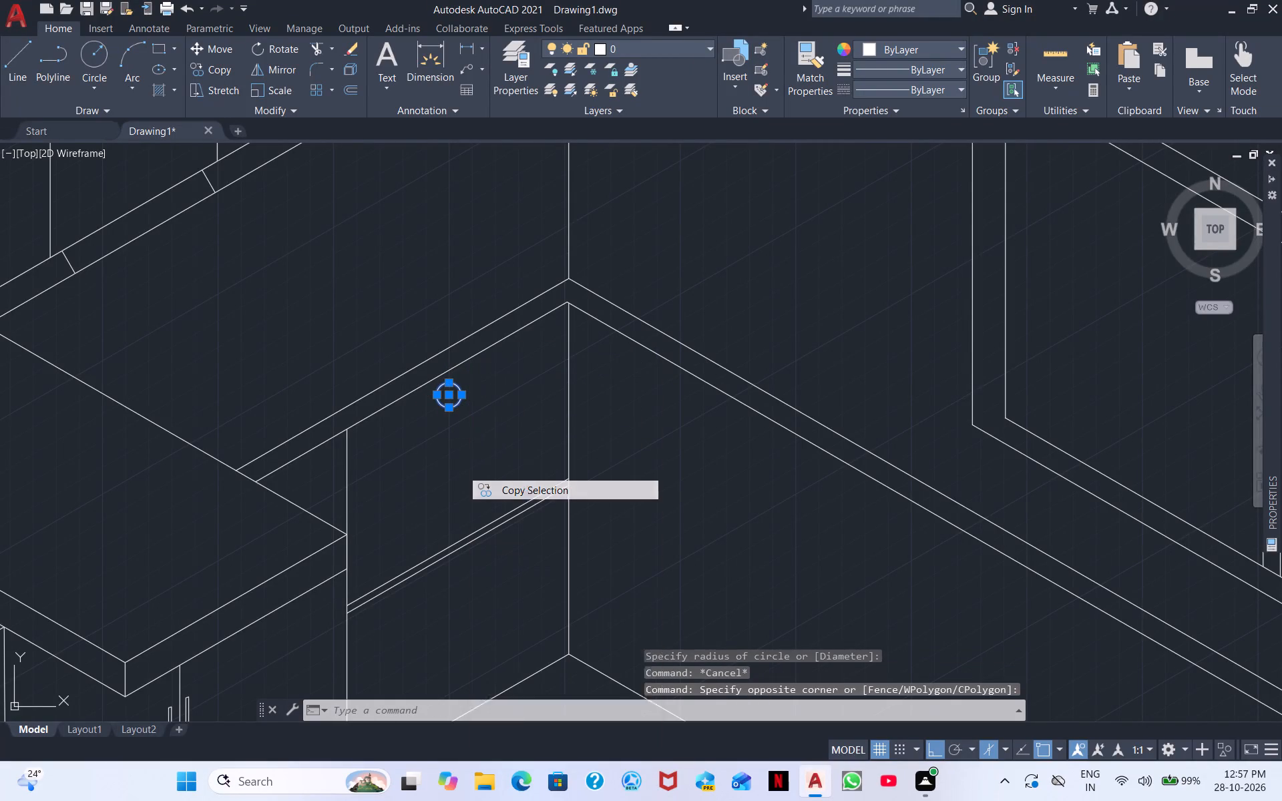
left_click(449, 396)
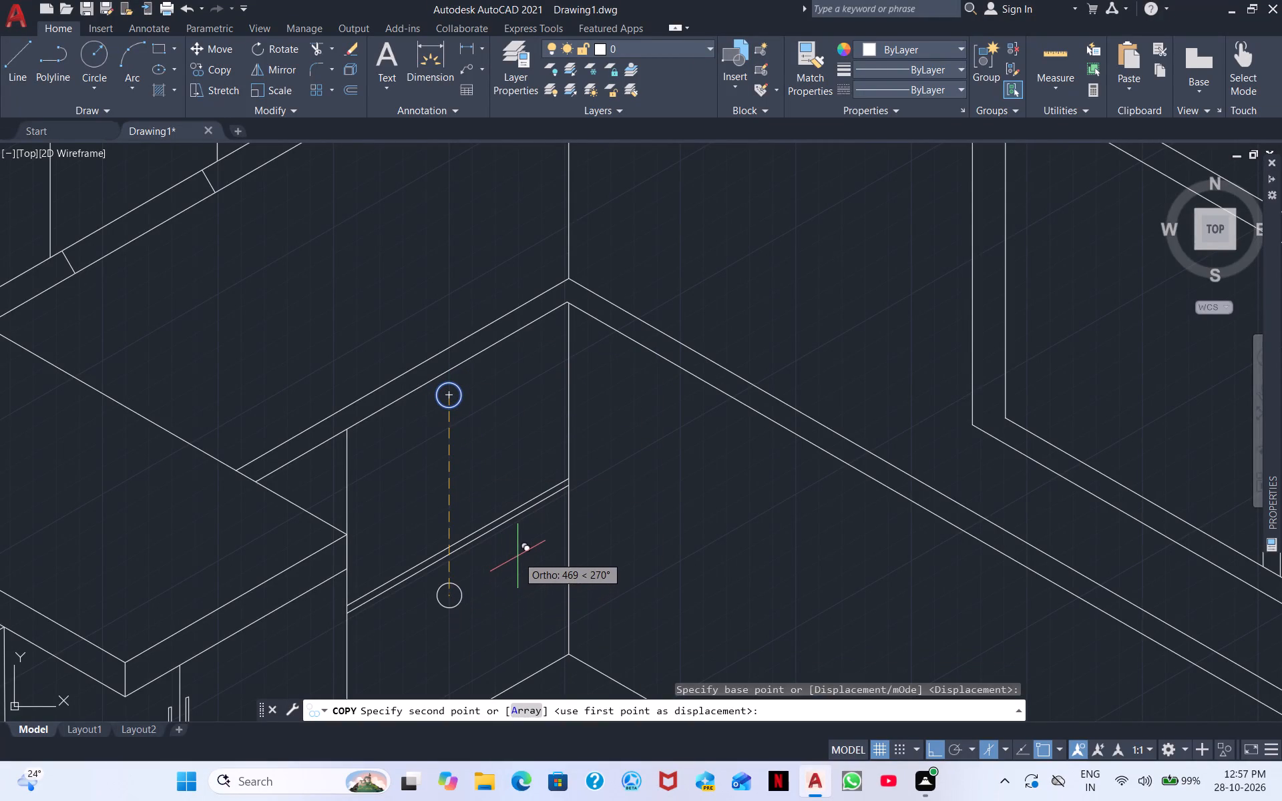
left_click(931, 746)
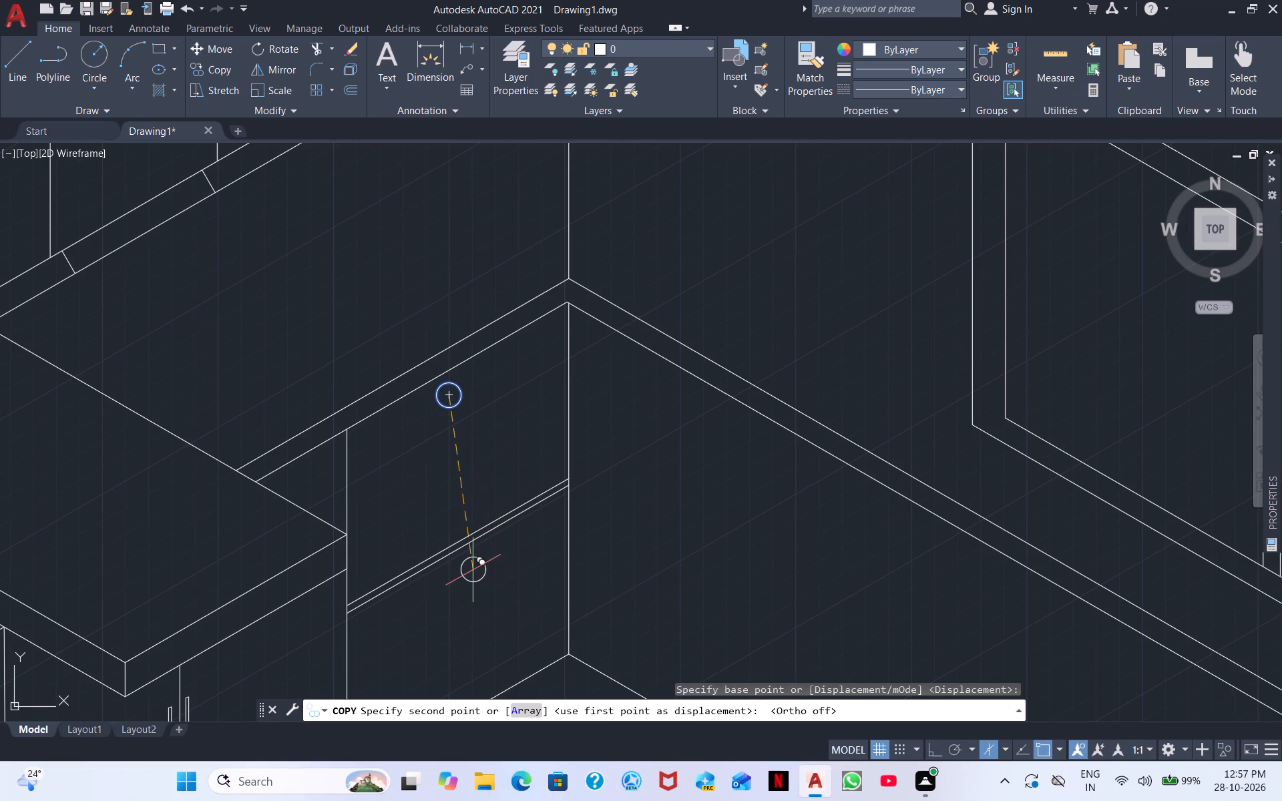
left_click(469, 569)
middle_click_drag(268, 653, 392, 604)
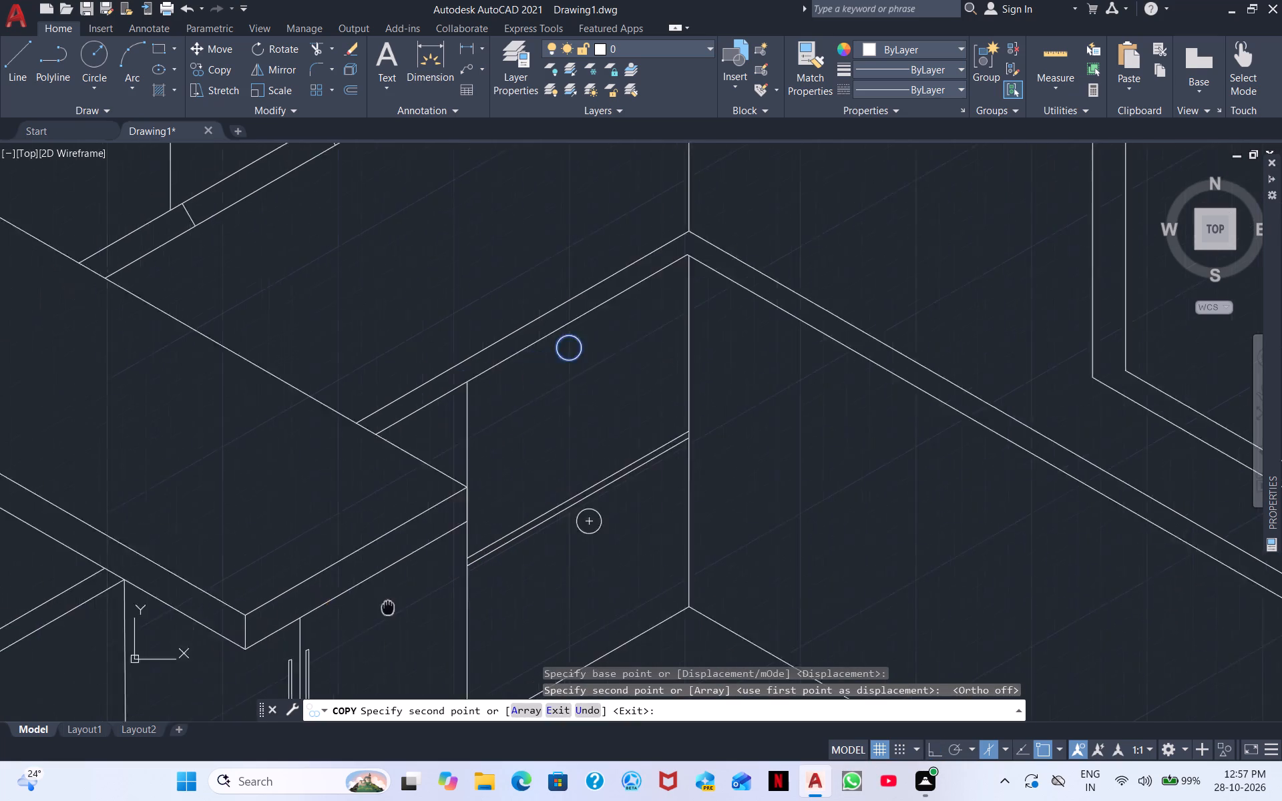
middle_click_drag(392, 604, 673, 473)
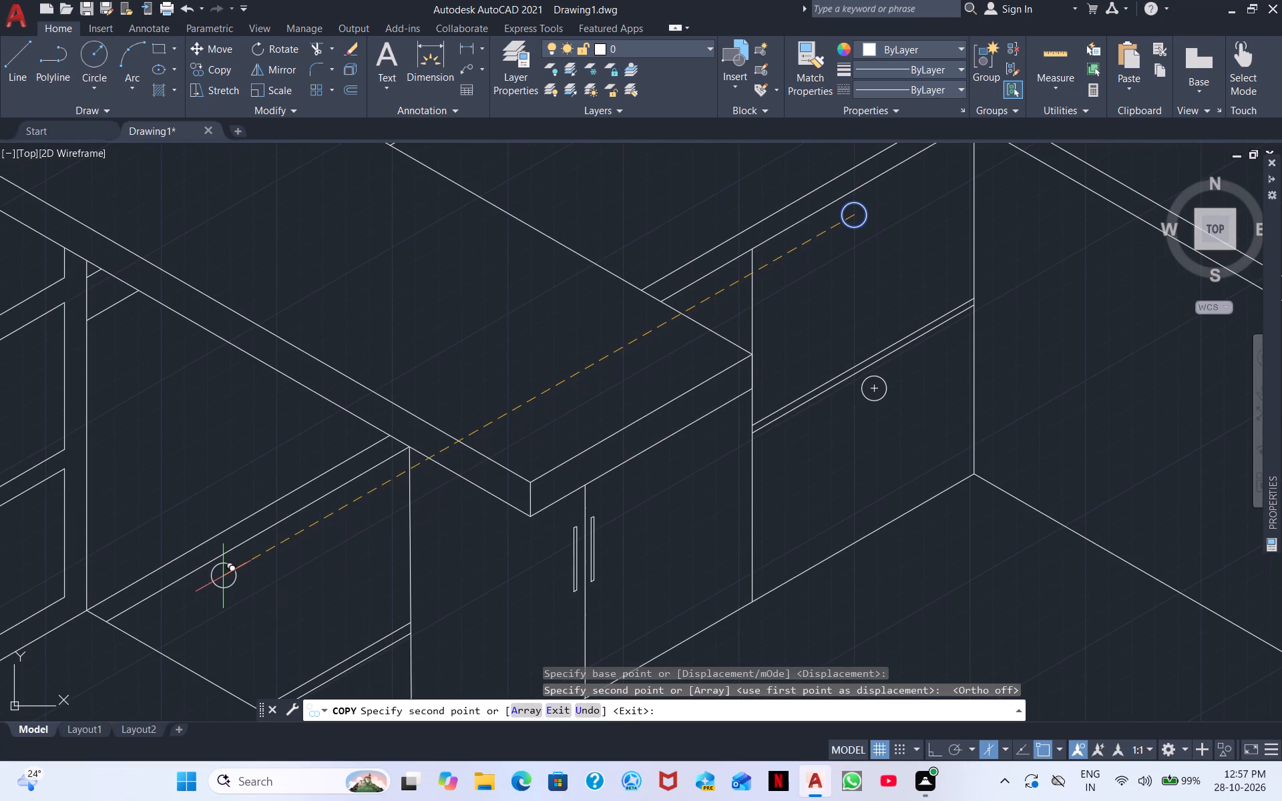
left_click(236, 569)
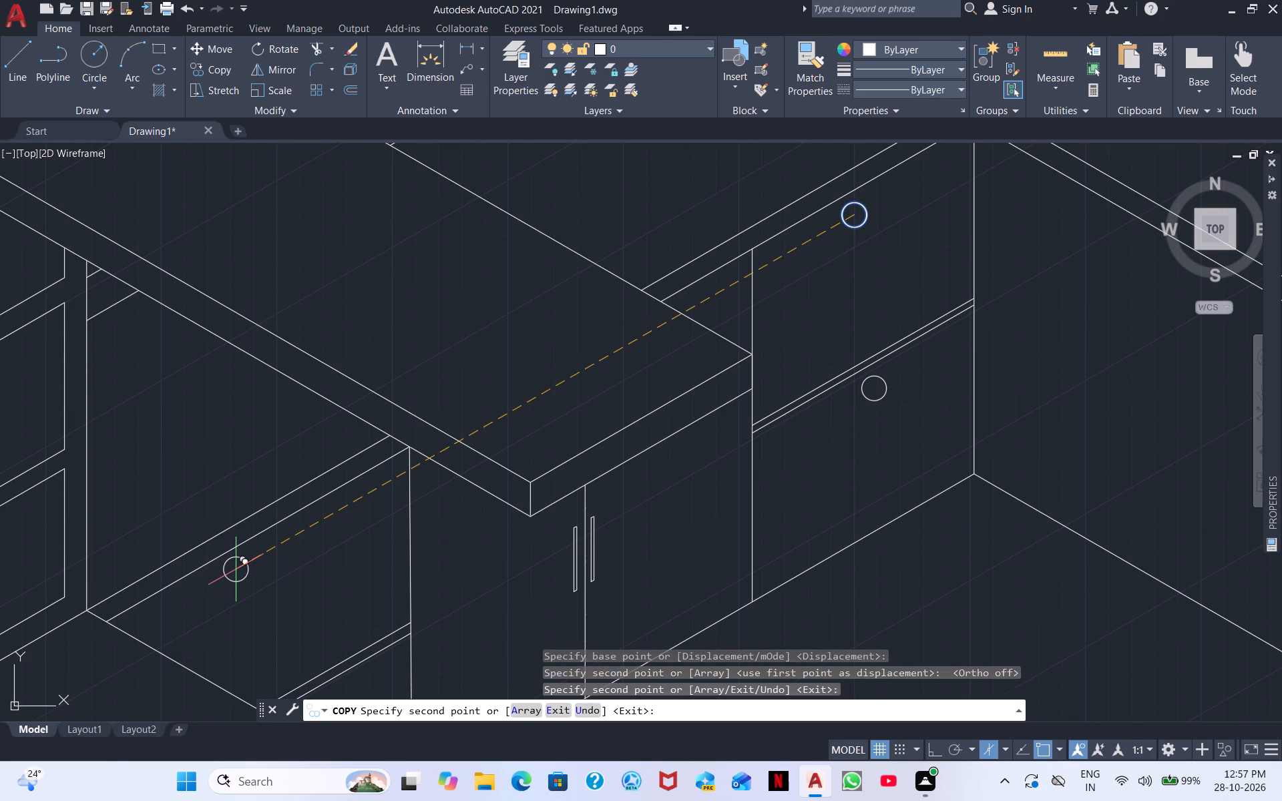
middle_click_drag(331, 689, 453, 520)
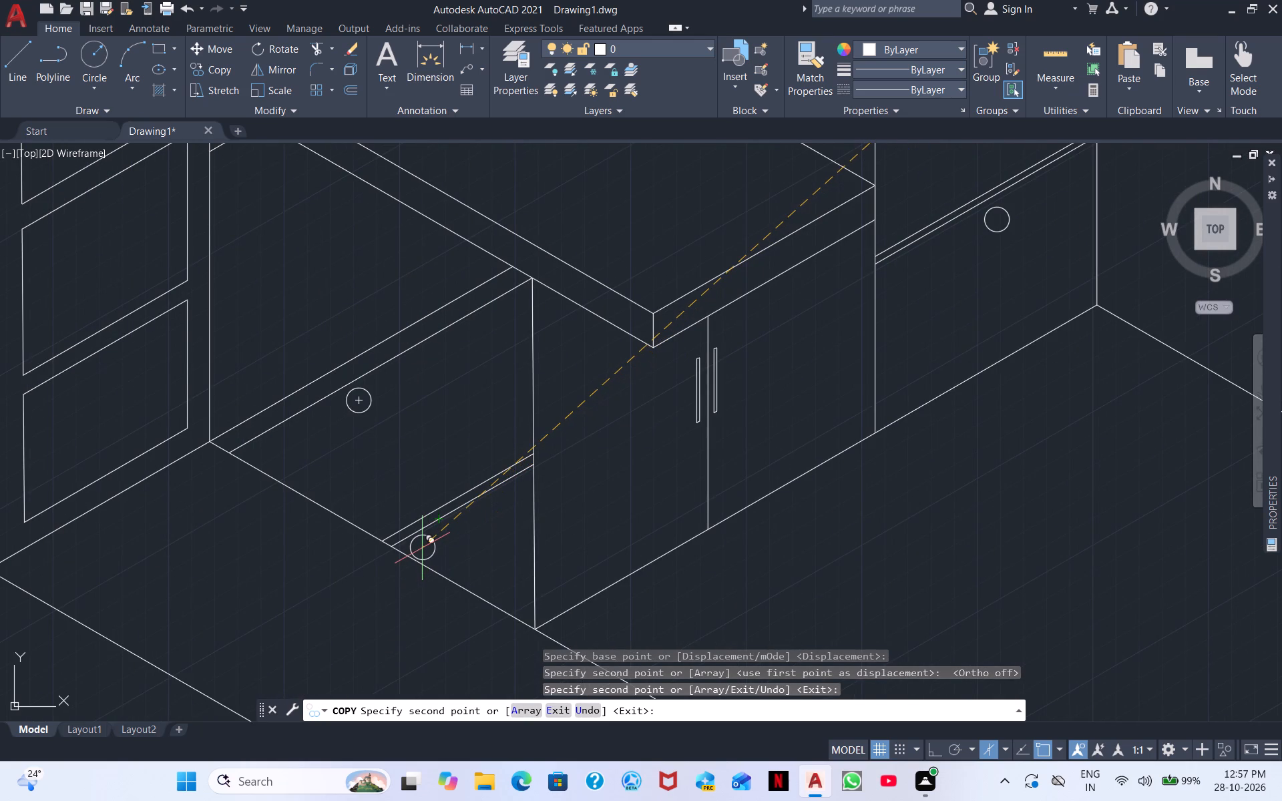
left_click(422, 548)
key("Escape")
Erase the lower and upper circles from the two divided panels beside the back corner.
scroll(802, 542, "down", 1)
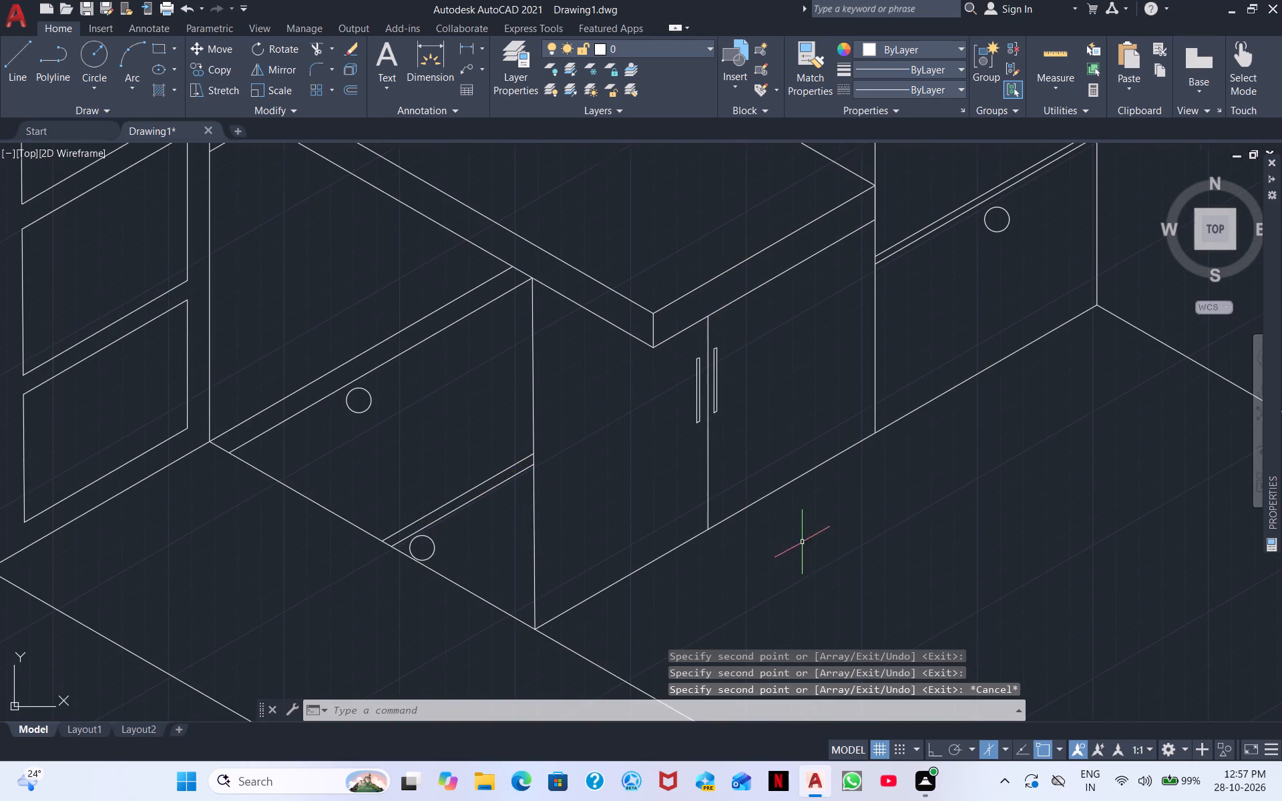
scroll(802, 542, "down", 1)
middle_click_drag(939, 472, 453, 469)
scroll(483, 437, "down", 1)
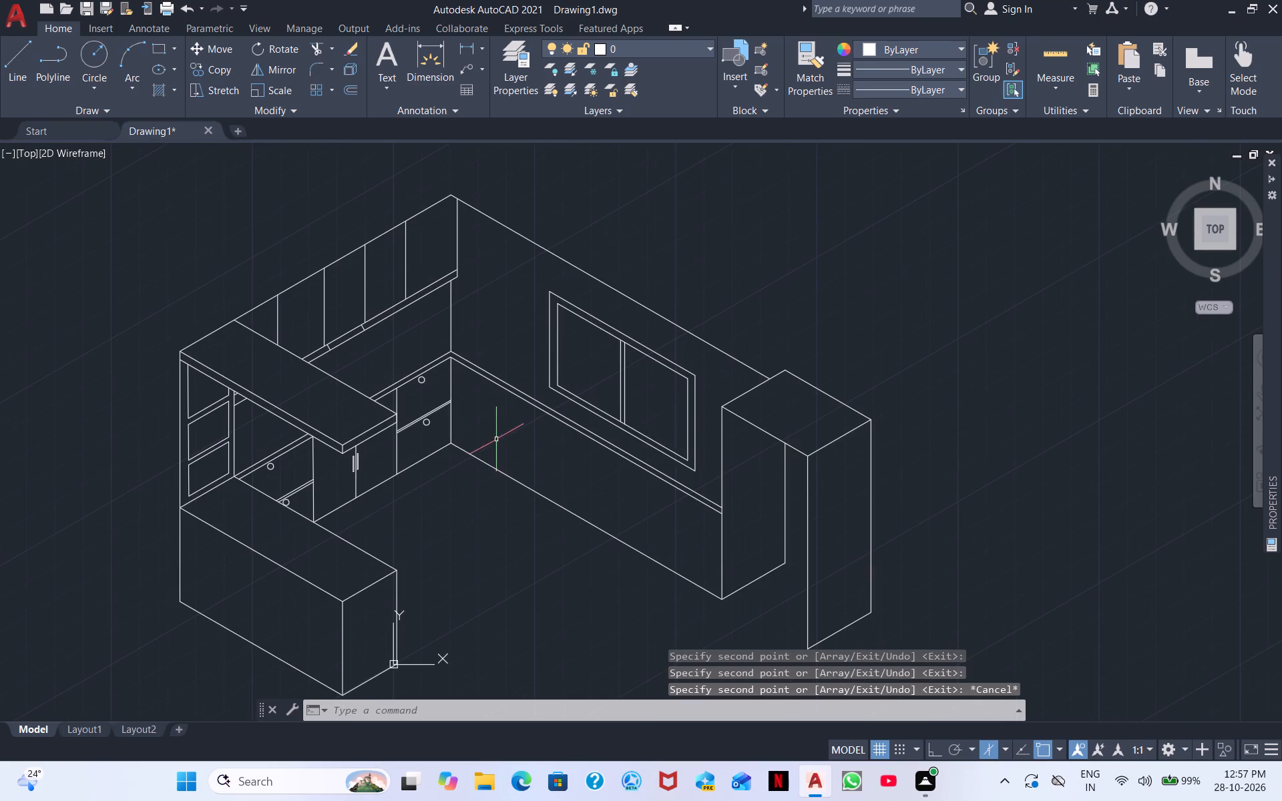
scroll(331, 469, "up", 2)
scroll(598, 366, "up", 2)
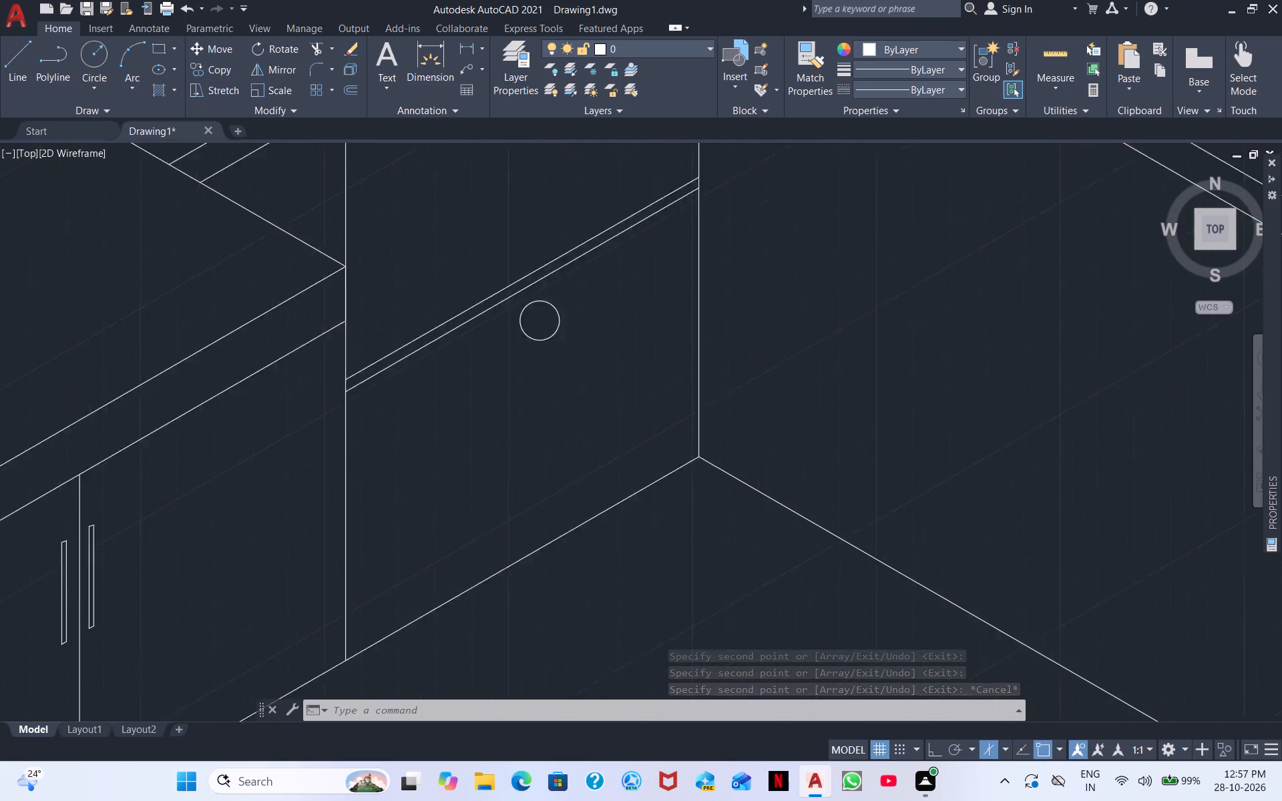
scroll(598, 366, "up", 2)
left_click_drag(535, 275, 489, 258)
left_click(464, 244)
right_click(548, 258)
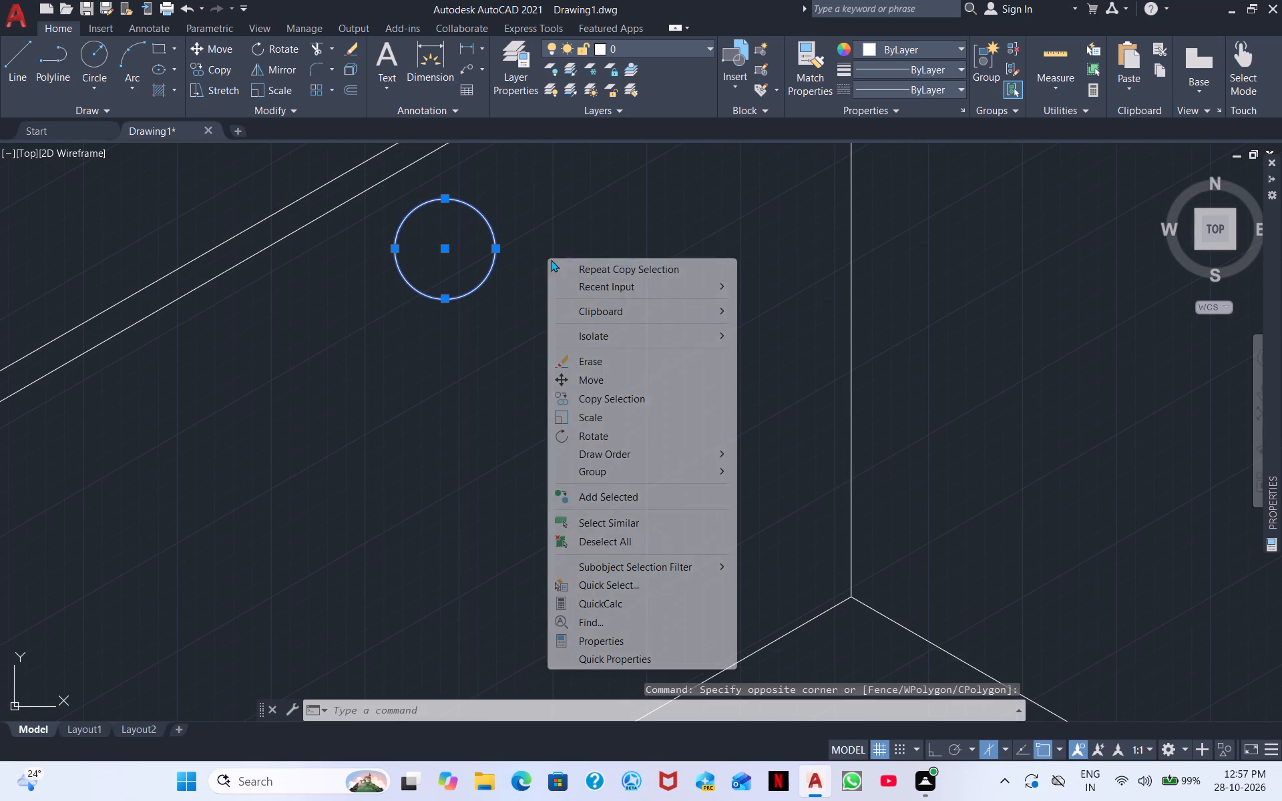
left_click(616, 357)
scroll(469, 298, "down", 3)
middle_click_drag(469, 298, 509, 445)
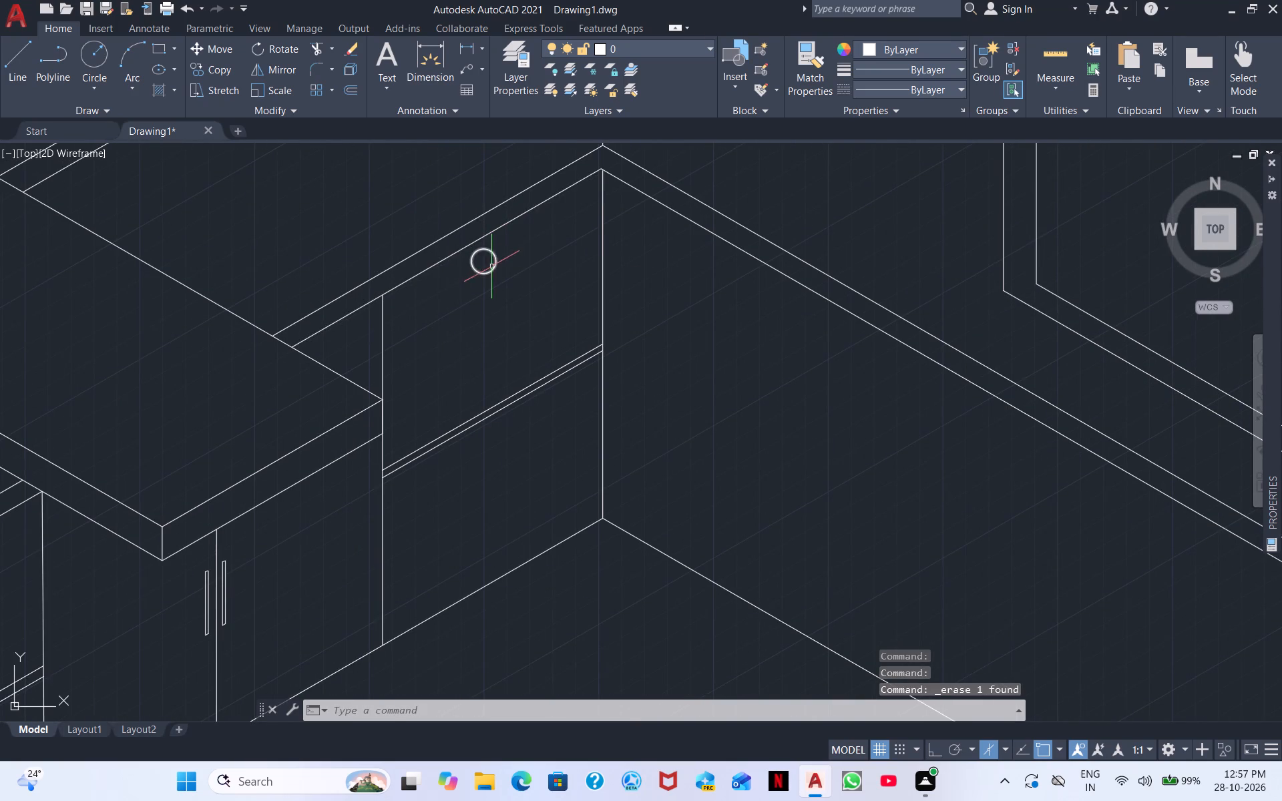
left_click(491, 266)
right_click(553, 290)
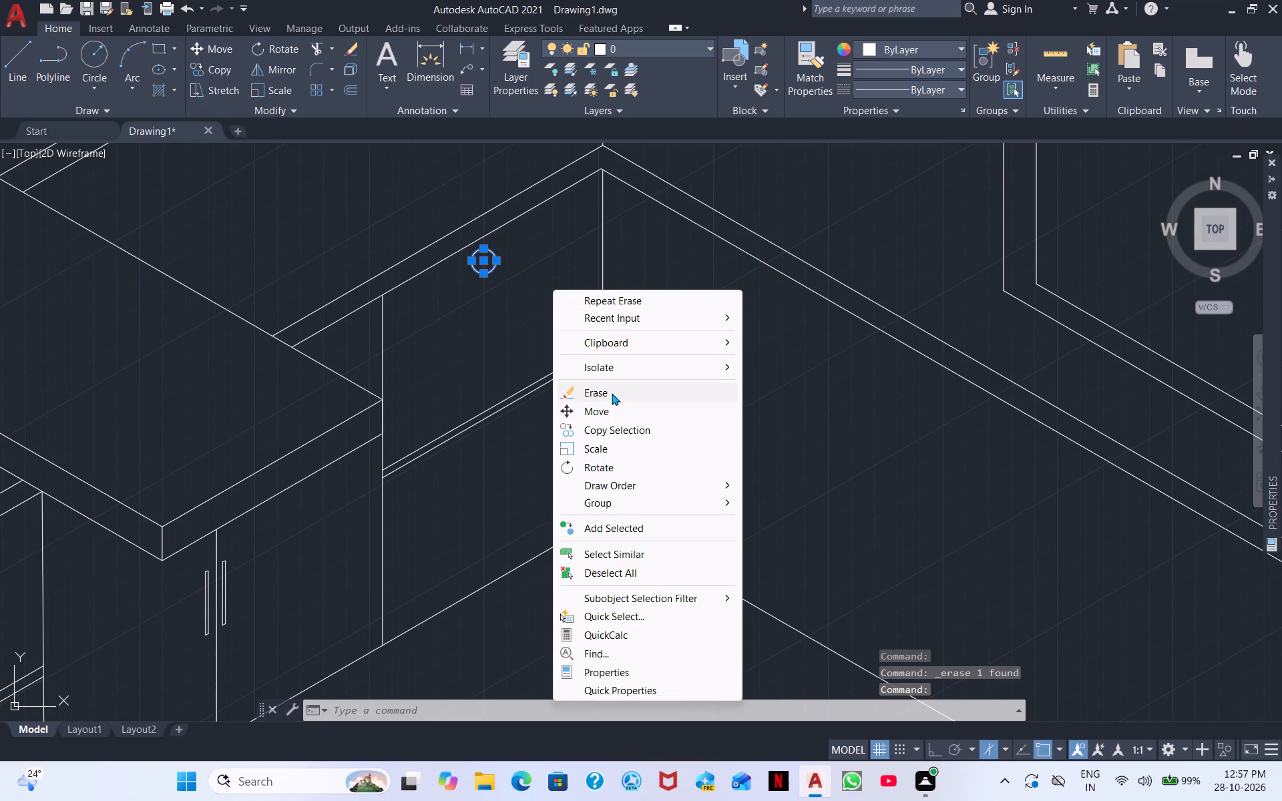
left_click(612, 392)
Erase the circle on the upper of the two divided panels beneath the upper top.
middle_click_drag(343, 432, 650, 282)
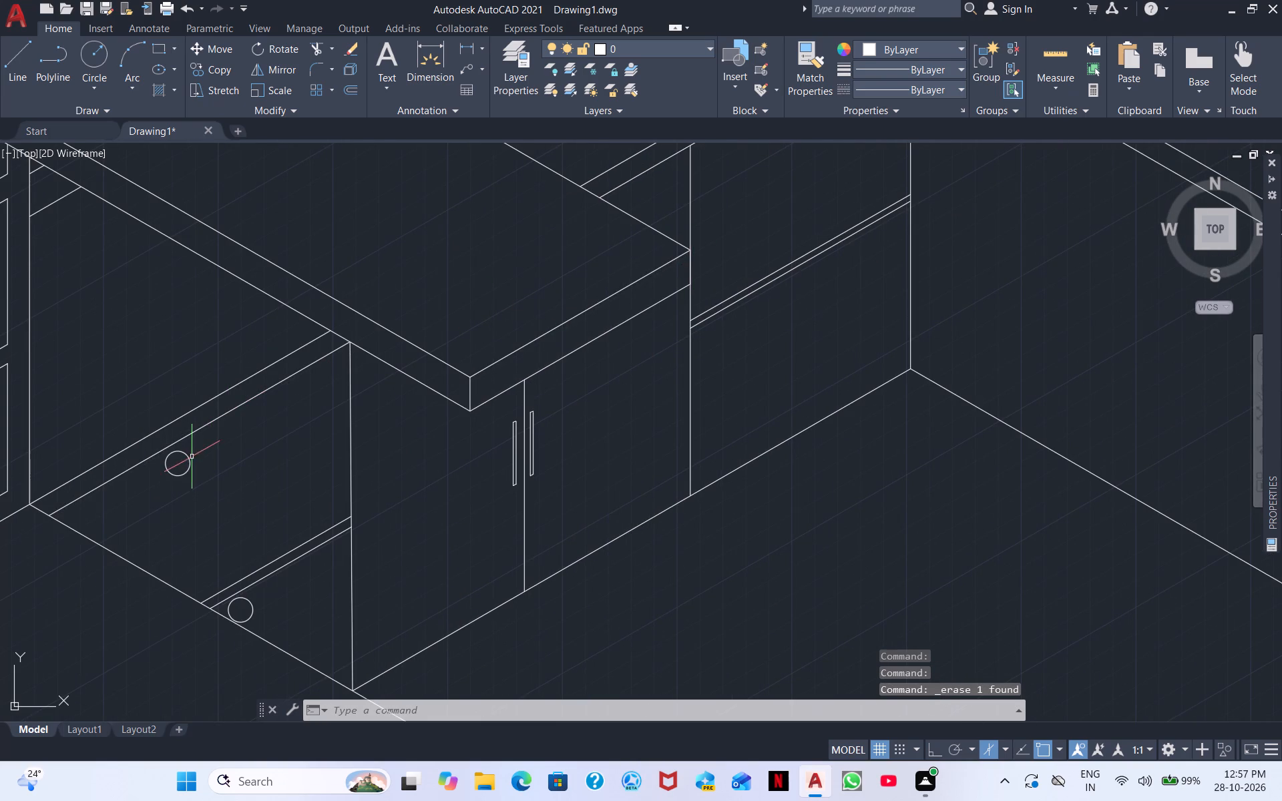
left_click_drag(192, 457, 180, 471)
right_click_drag(213, 463, 221, 461)
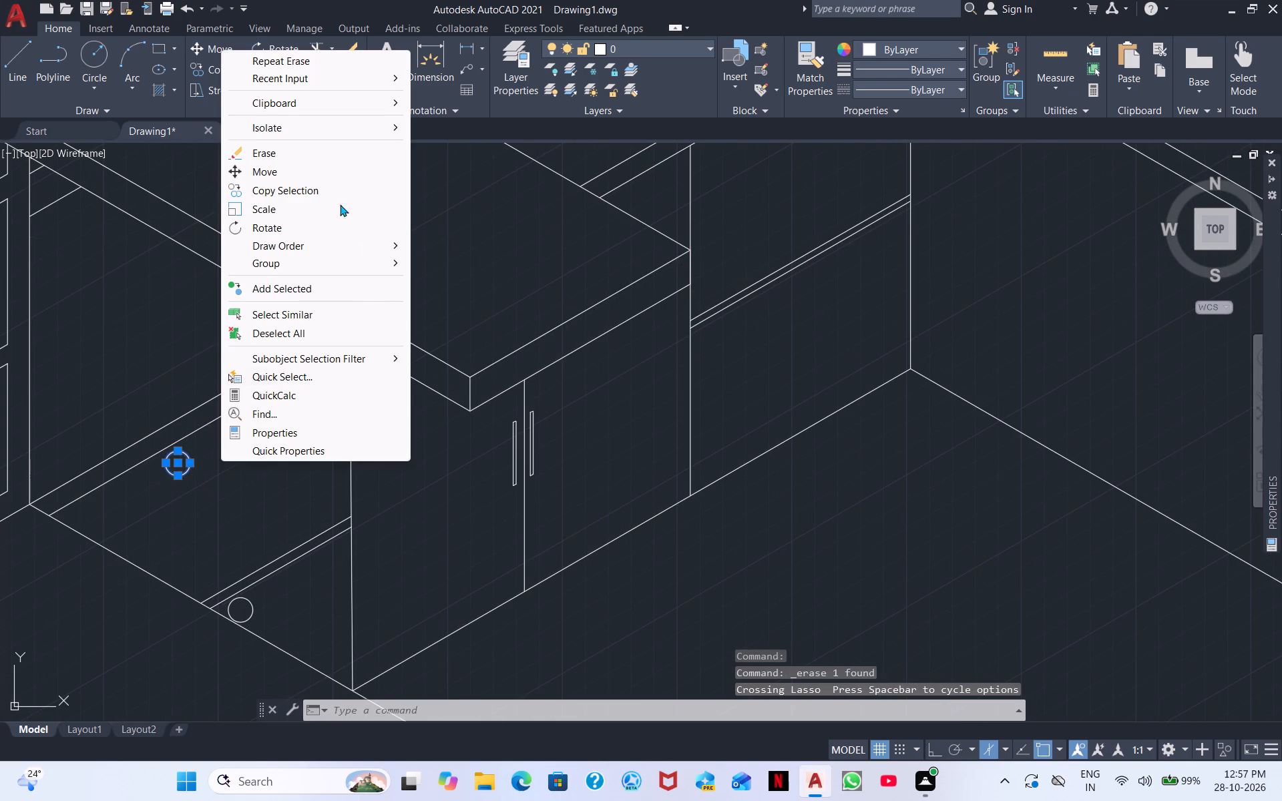
left_click(284, 151)
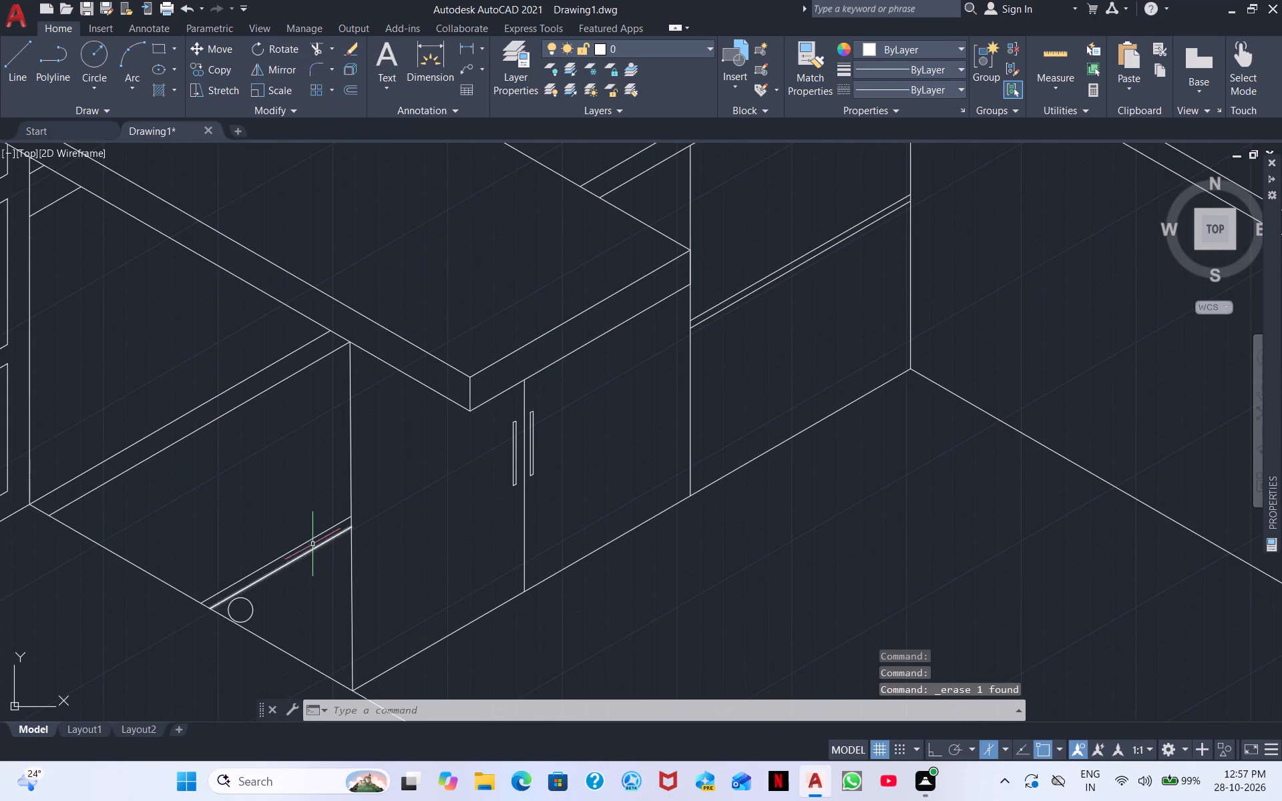
Erase the remaining circle on the lower of the two divided panels beneath the upper top.
middle_click_drag(314, 529, 313, 477)
scroll(262, 499, "up", 3)
middle_click_drag(211, 610, 300, 388)
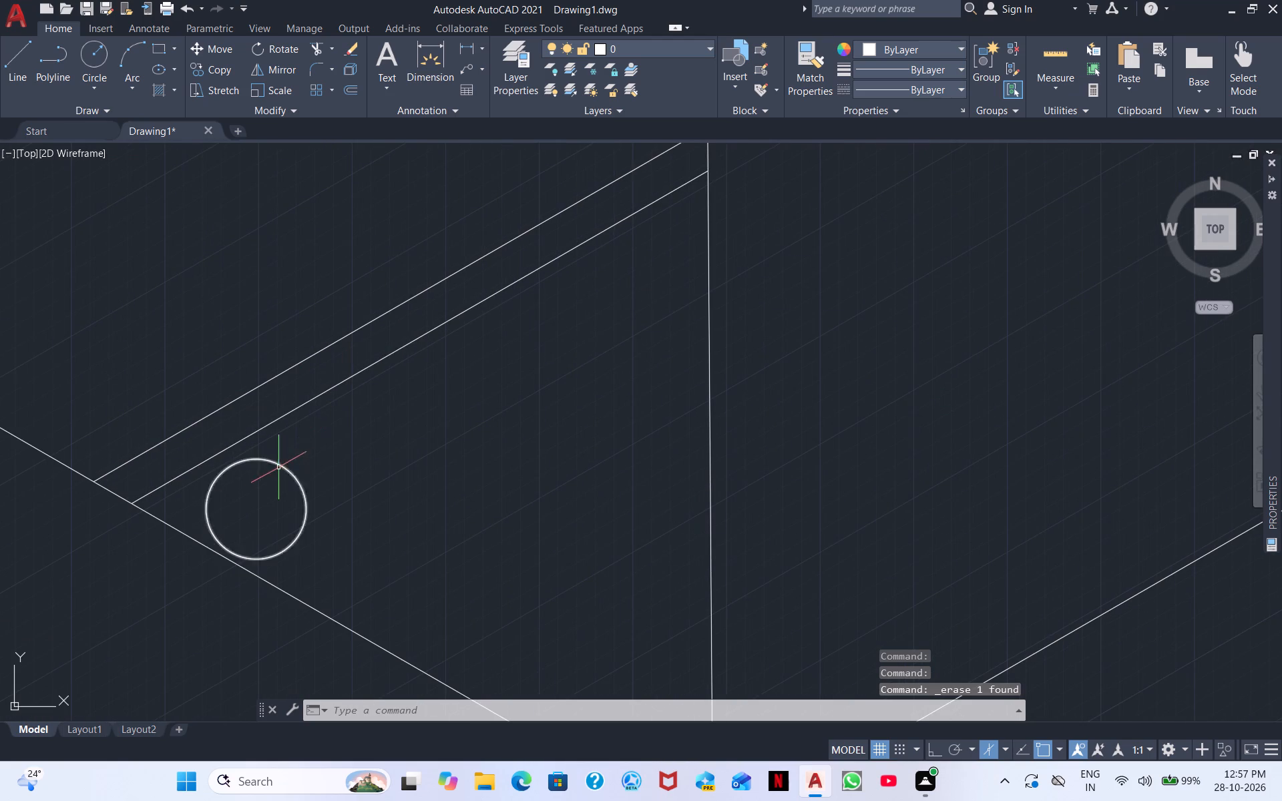
left_click(289, 475)
right_click(354, 473)
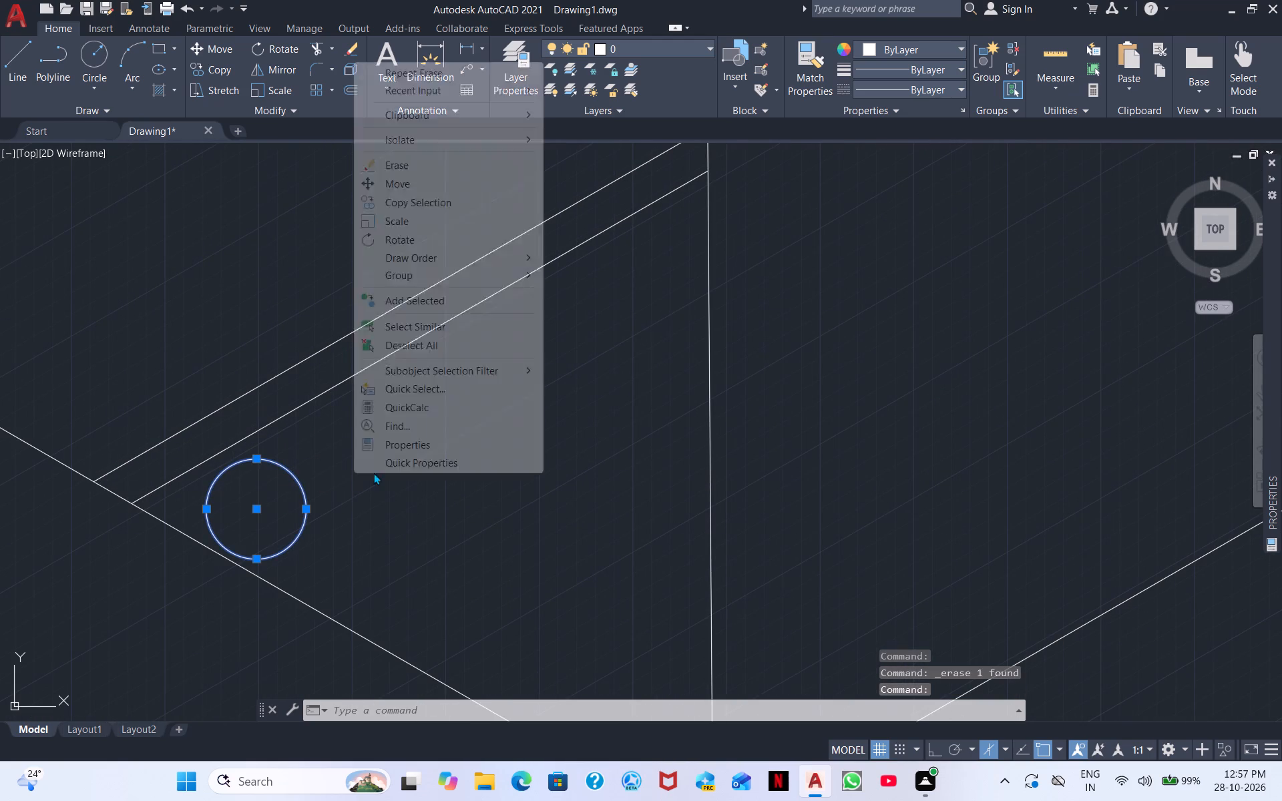
left_click(449, 169)
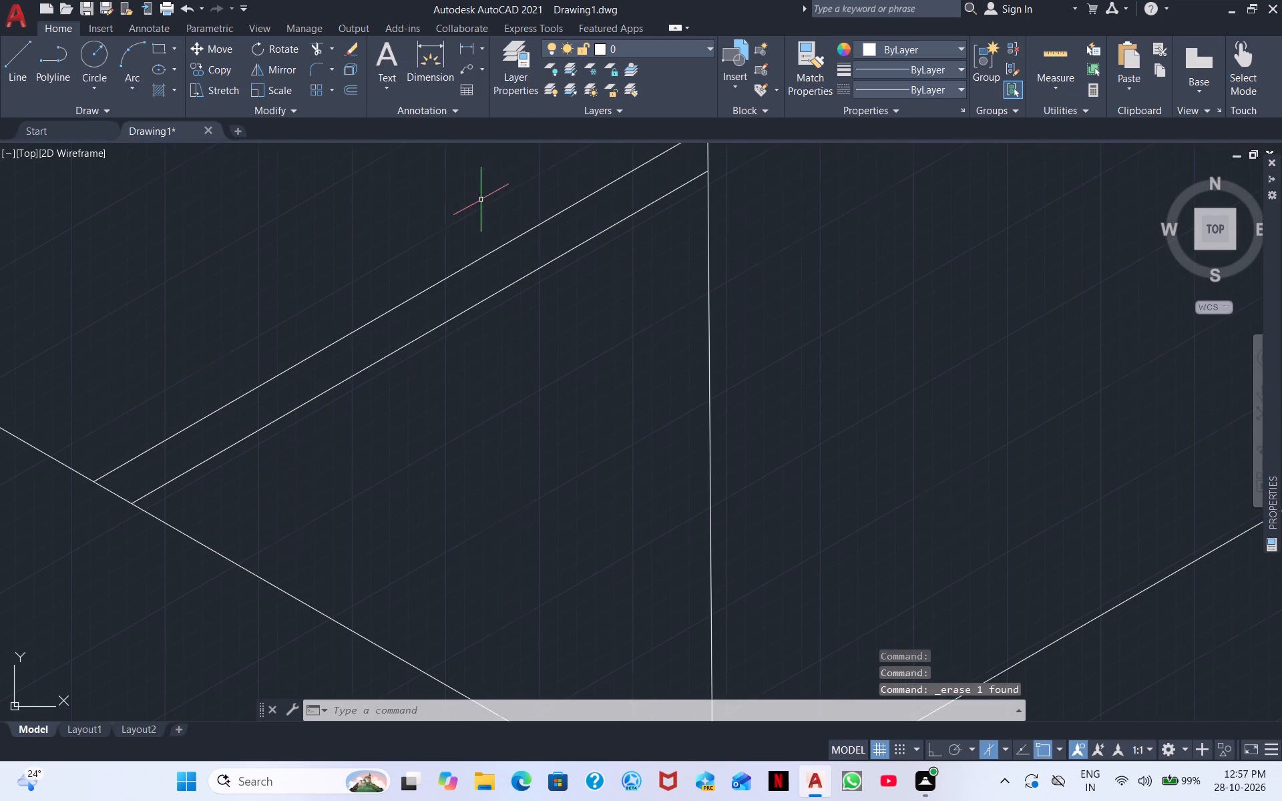
Draw a slim ellipse handle slanted along the top edge of the upper panel beside the back corner.
scroll(481, 200, "down", 3)
middle_click_drag(642, 305, 132, 663)
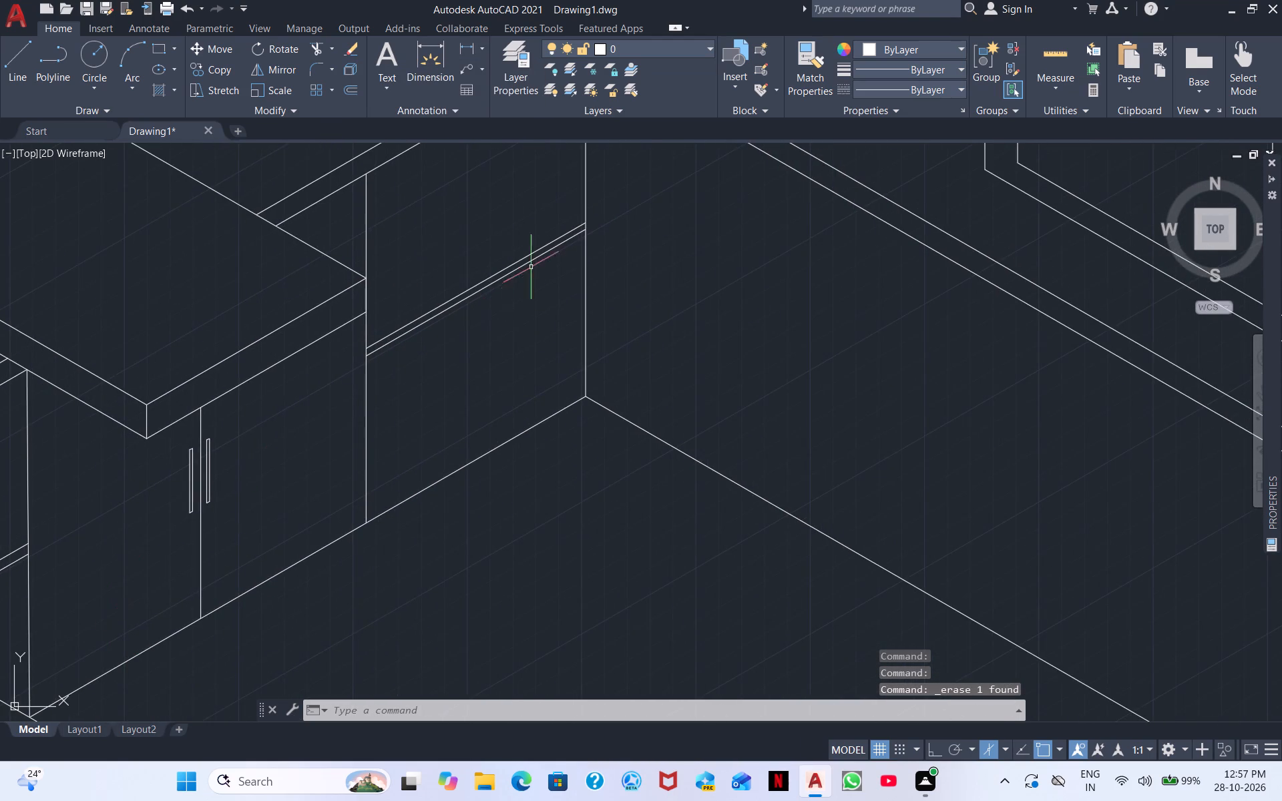
middle_click_drag(503, 273, 401, 296)
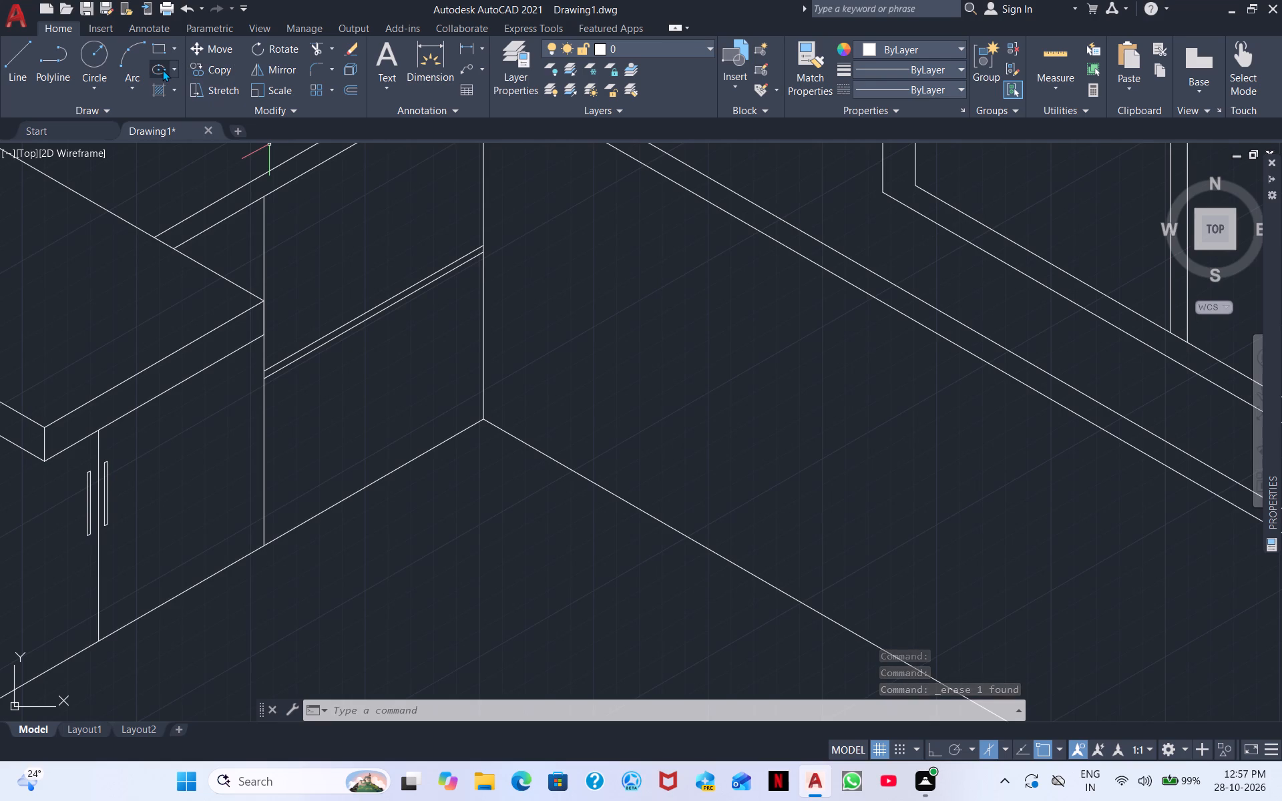
left_click(162, 69)
scroll(335, 191, "down", 1)
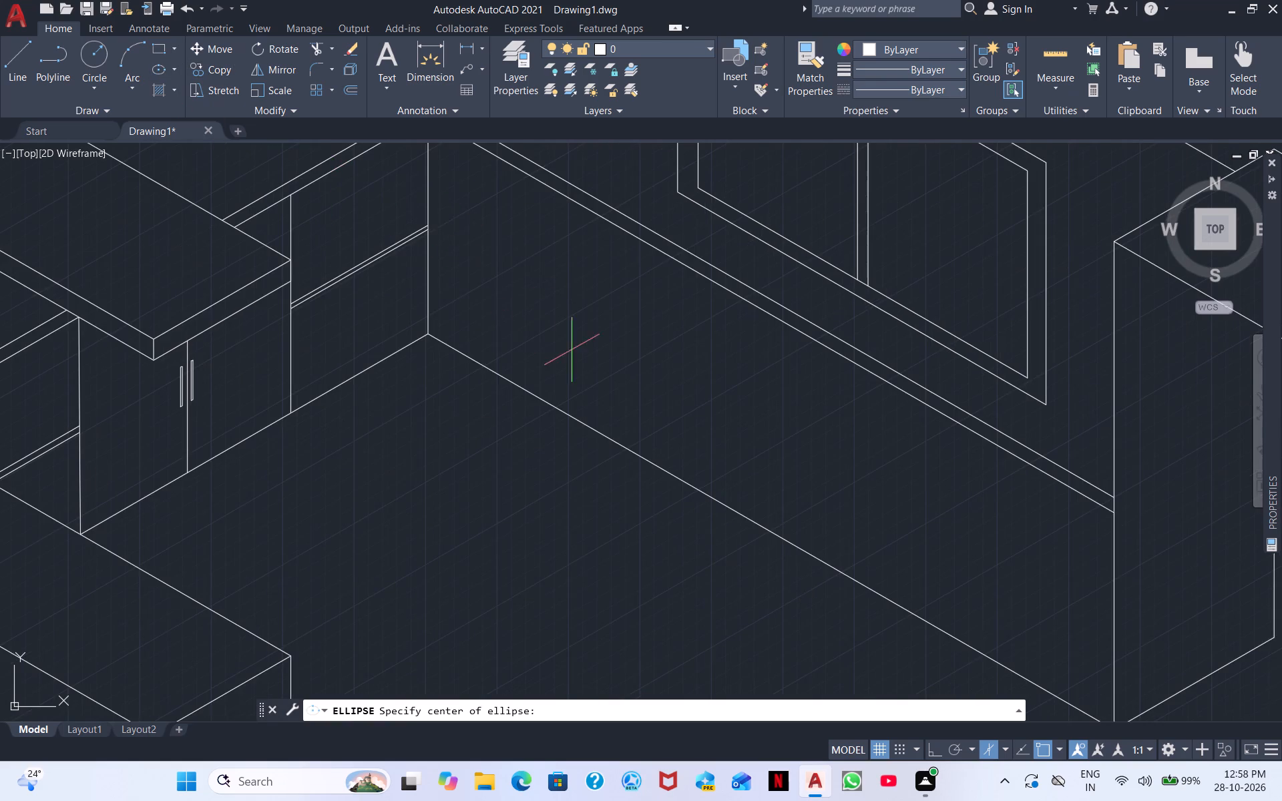
middle_click_drag(576, 364, 465, 504)
scroll(236, 316, "up", 2)
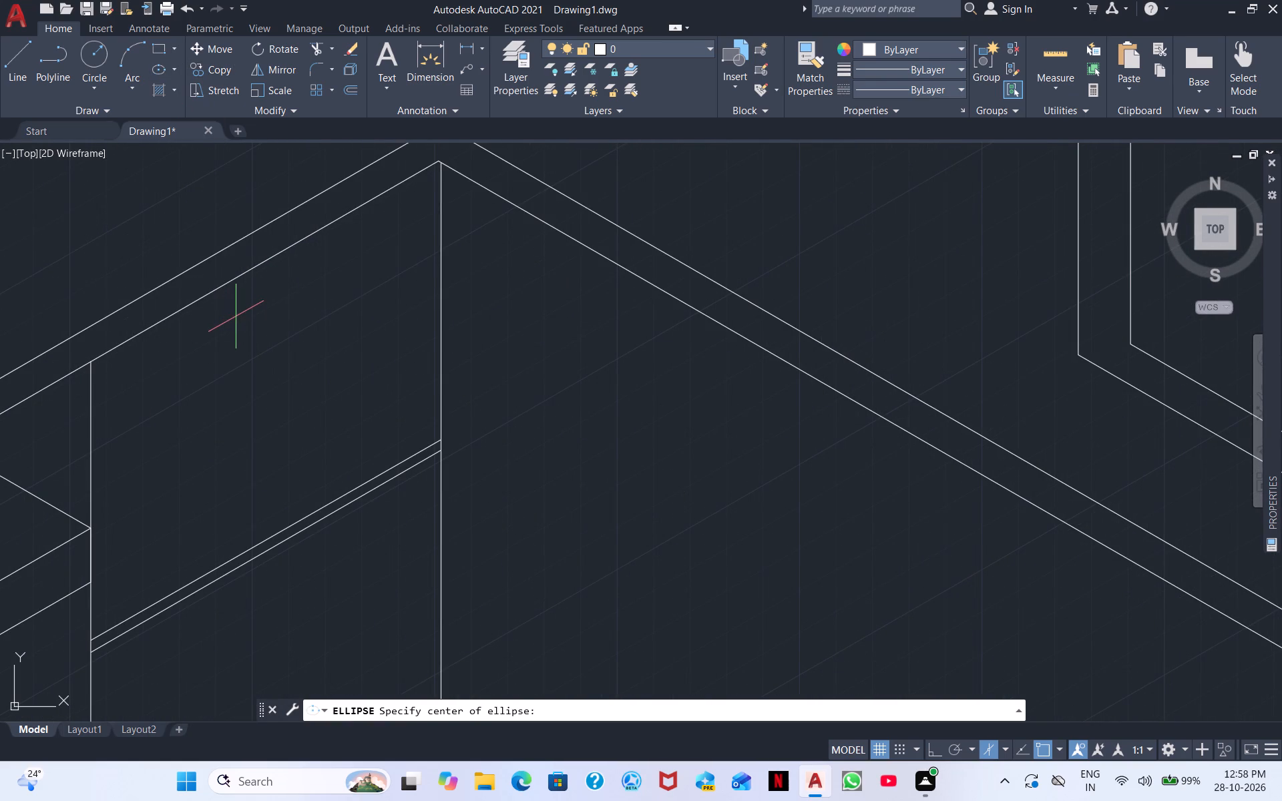
left_click(236, 316)
left_click(265, 300)
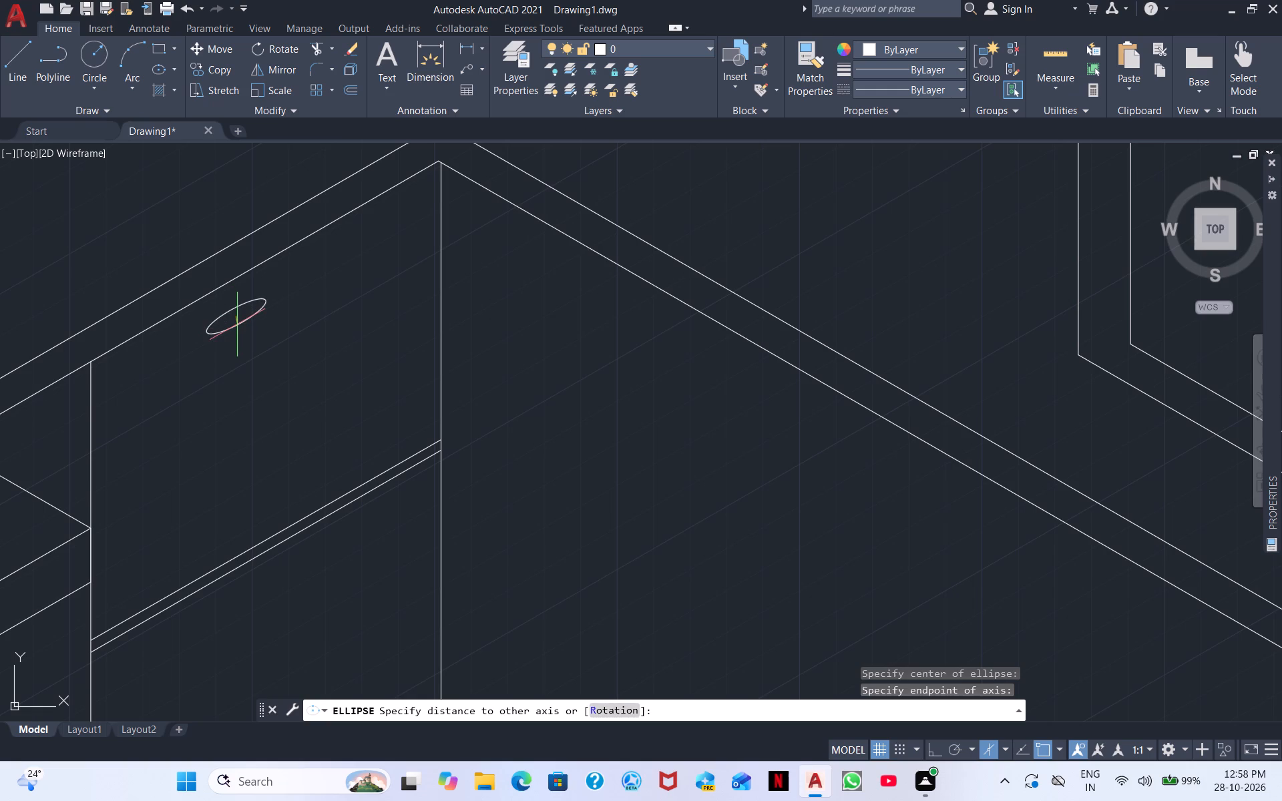
left_click(238, 324)
Move the ellipse a short distance along the panel's top edge towards the back corner.
left_click(270, 336)
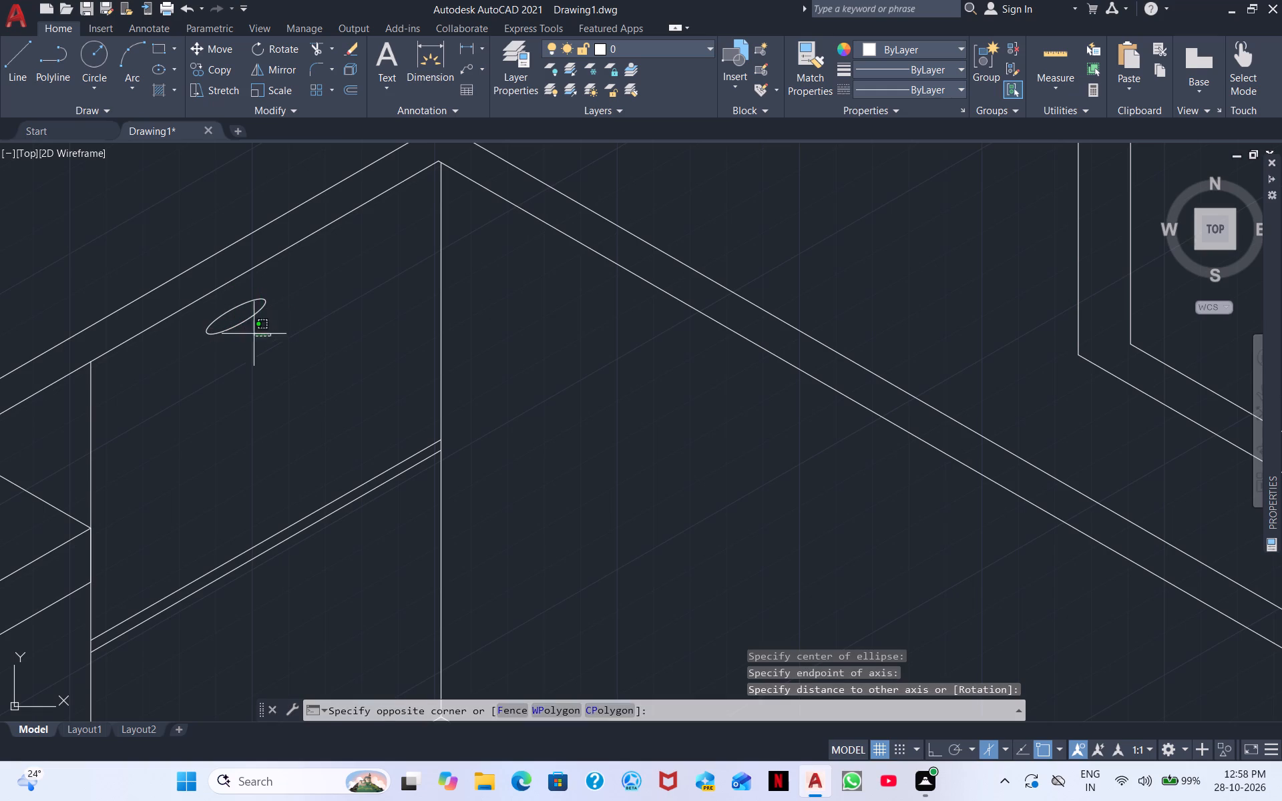
left_click(242, 317)
right_click(300, 334)
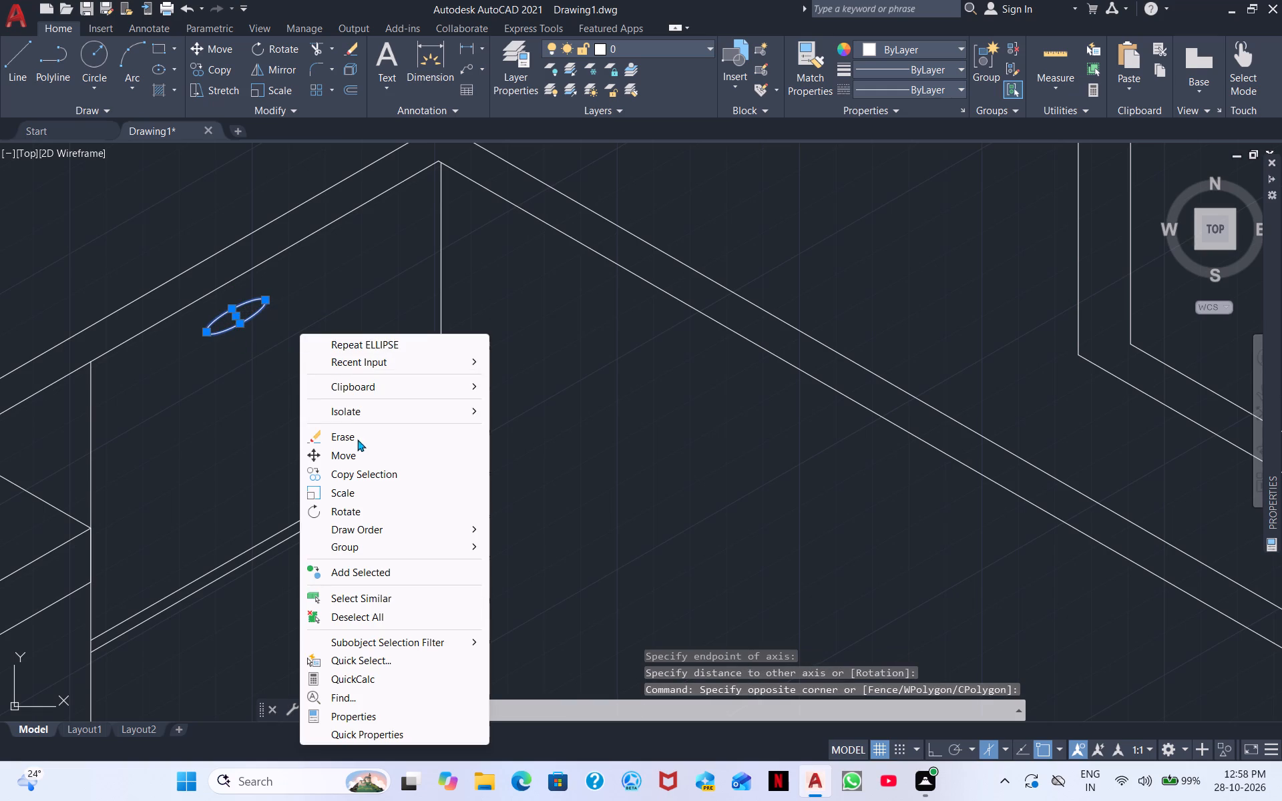
left_click(354, 453)
left_click_drag(251, 302, 257, 302)
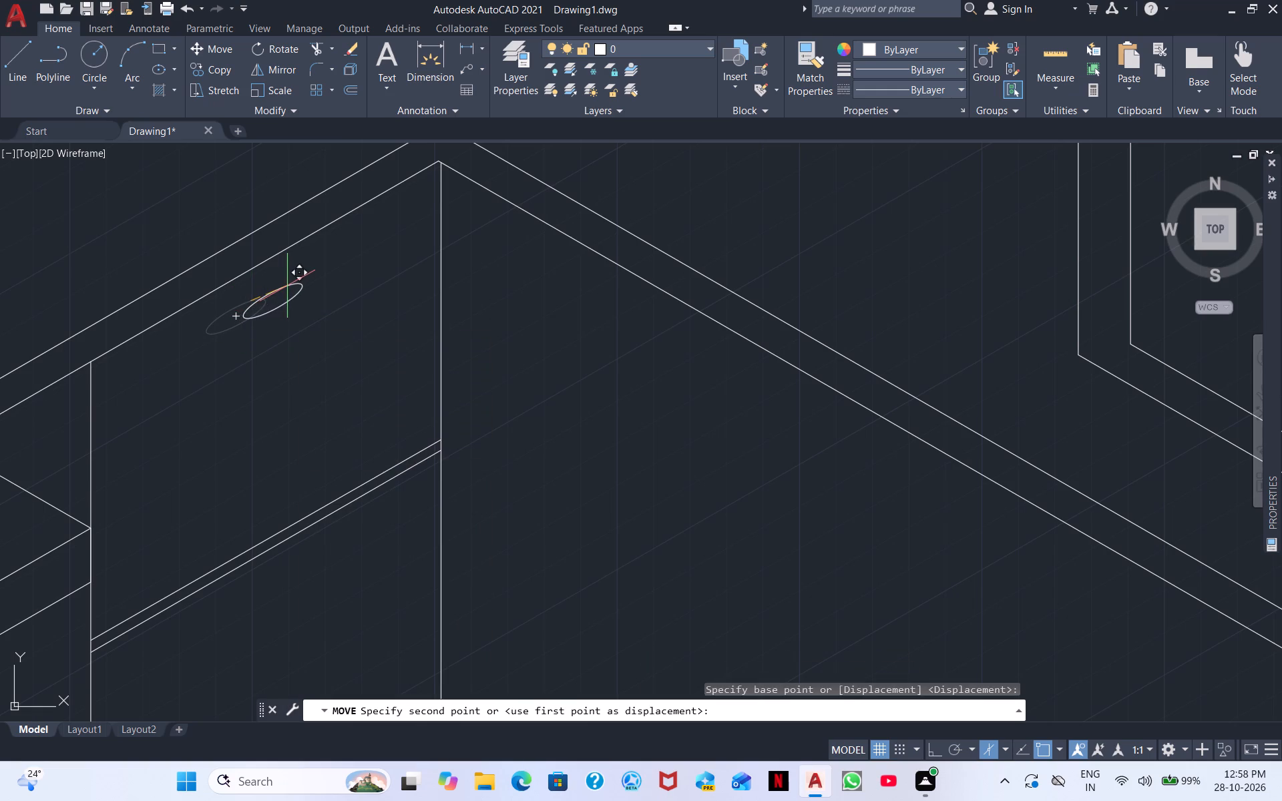
left_click(280, 284)
Copy the ellipse onto the panel below it and onto the two divided panels beneath the upper top.
scroll(314, 337, "down", 1)
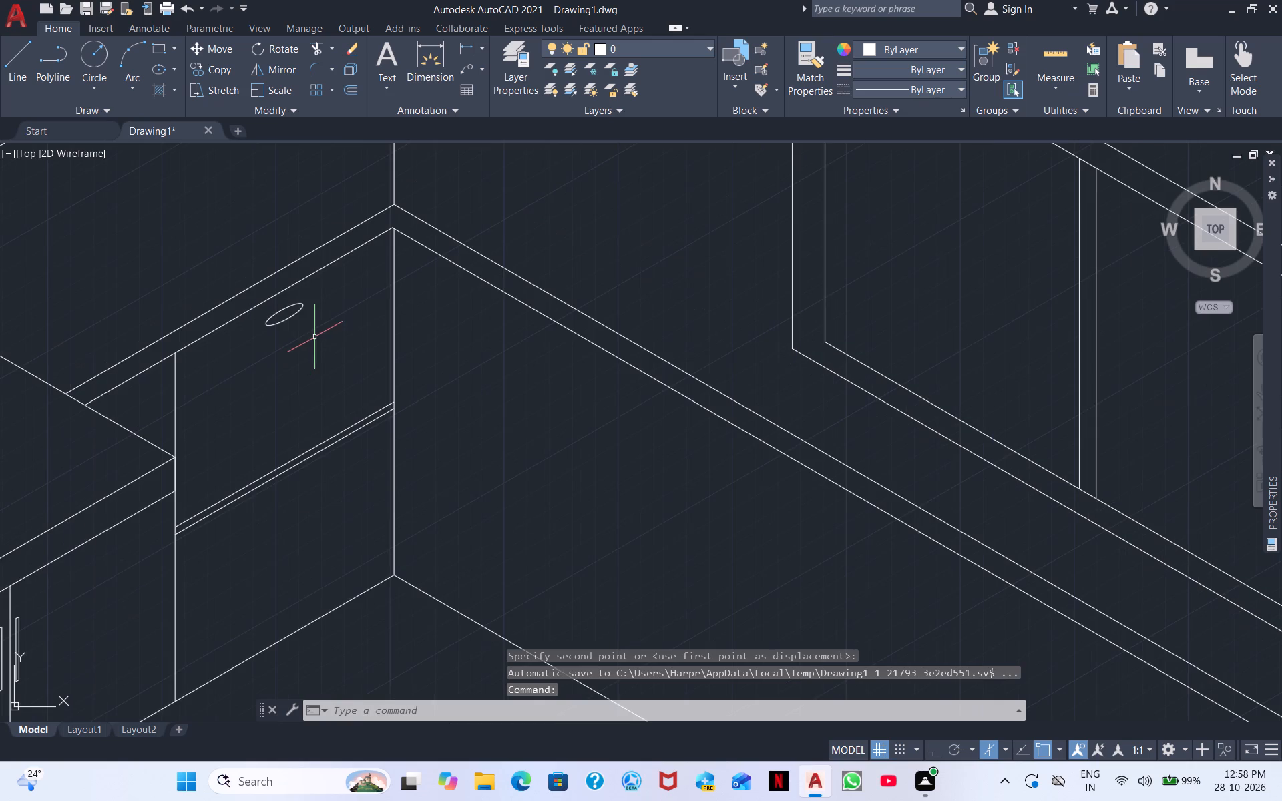
left_click(314, 337)
left_click(284, 310)
right_click(308, 347)
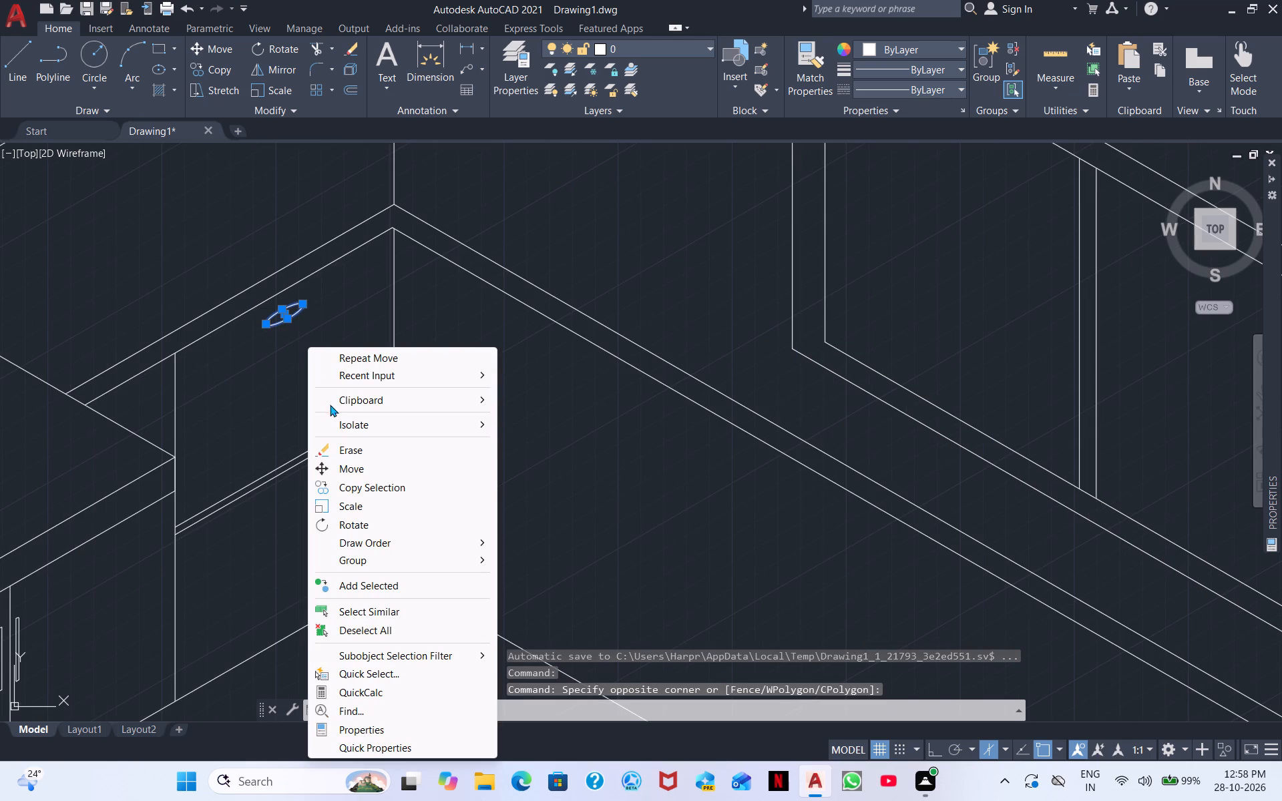
left_click(347, 480)
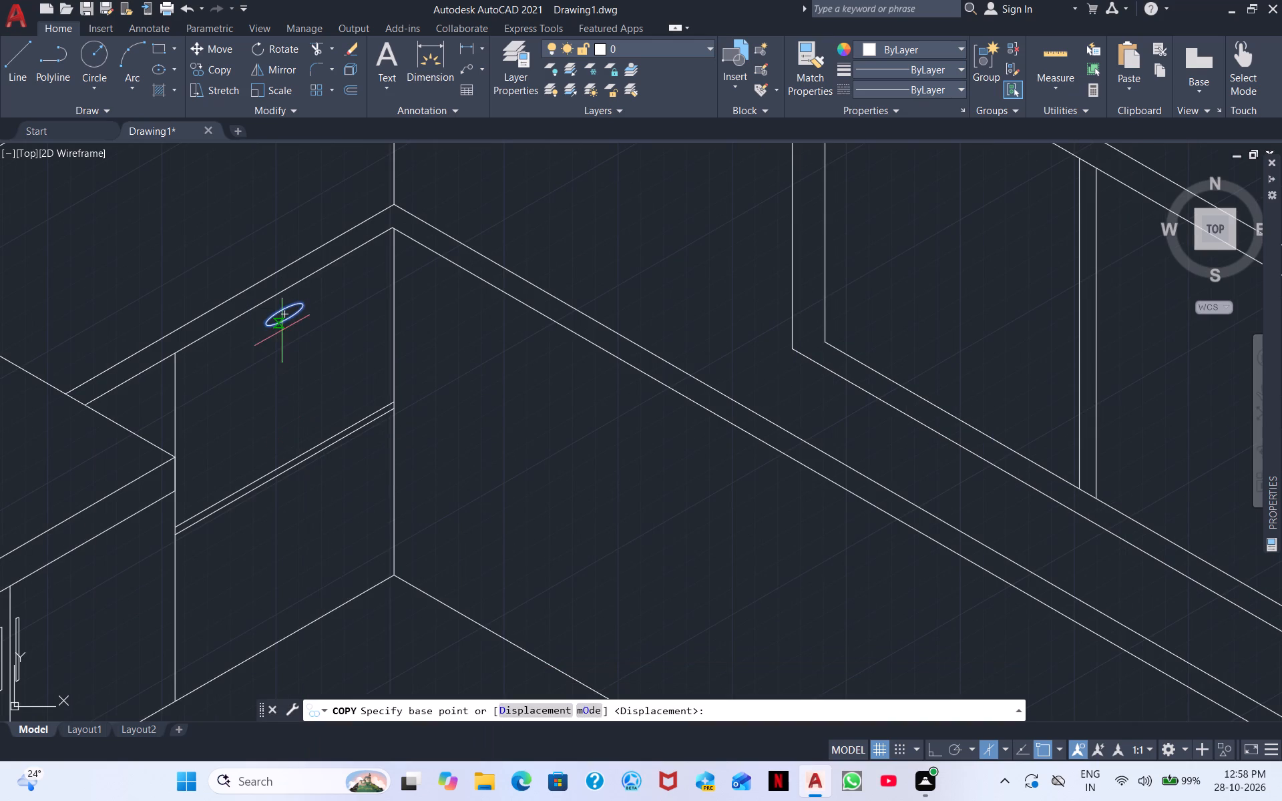
left_click(284, 316)
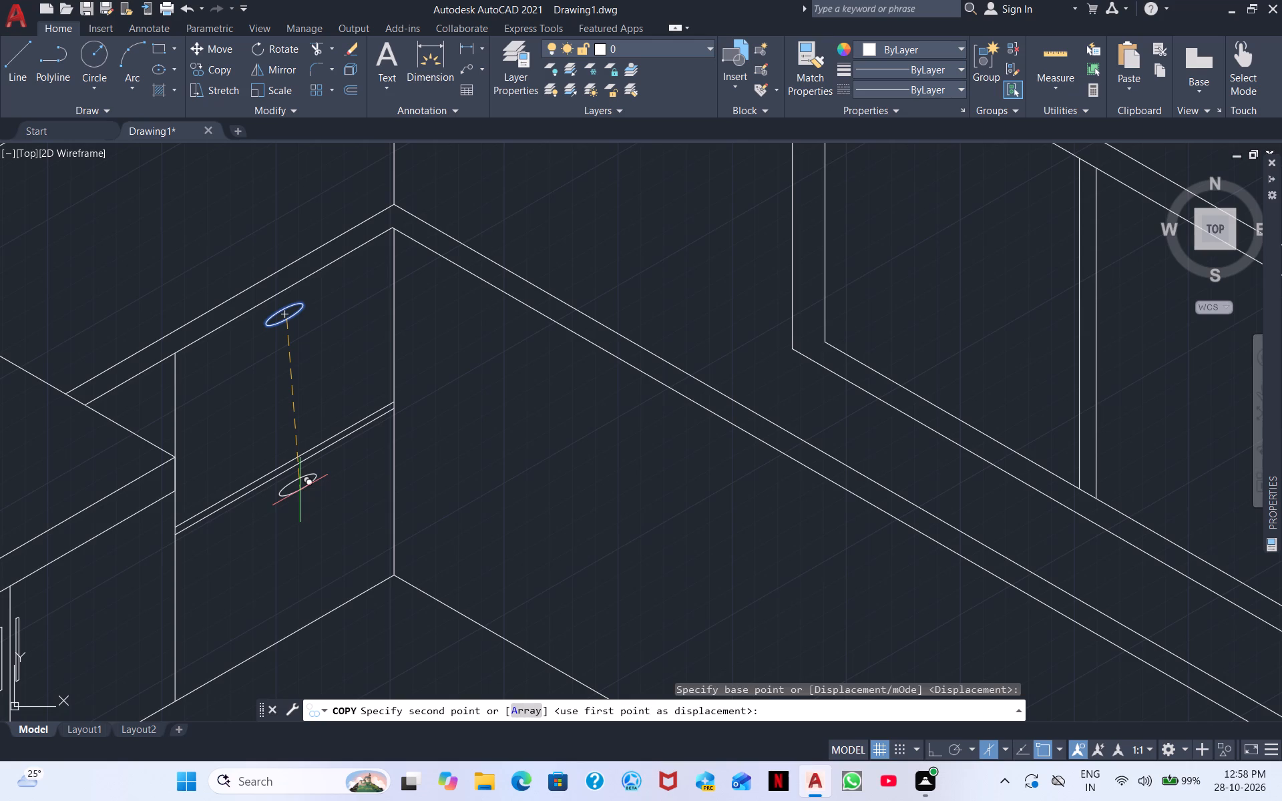
left_click(300, 490)
middle_click_drag(172, 537, 472, 401)
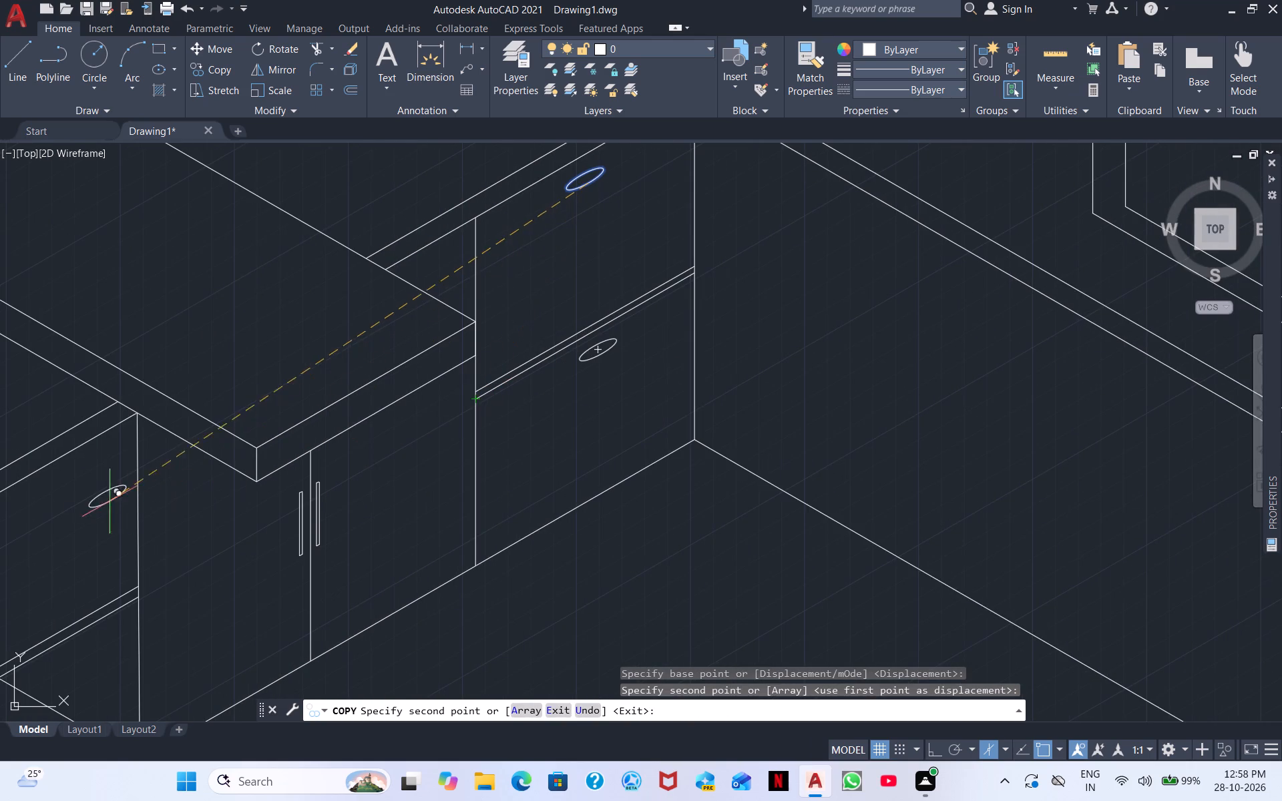
middle_click_drag(103, 507, 399, 434)
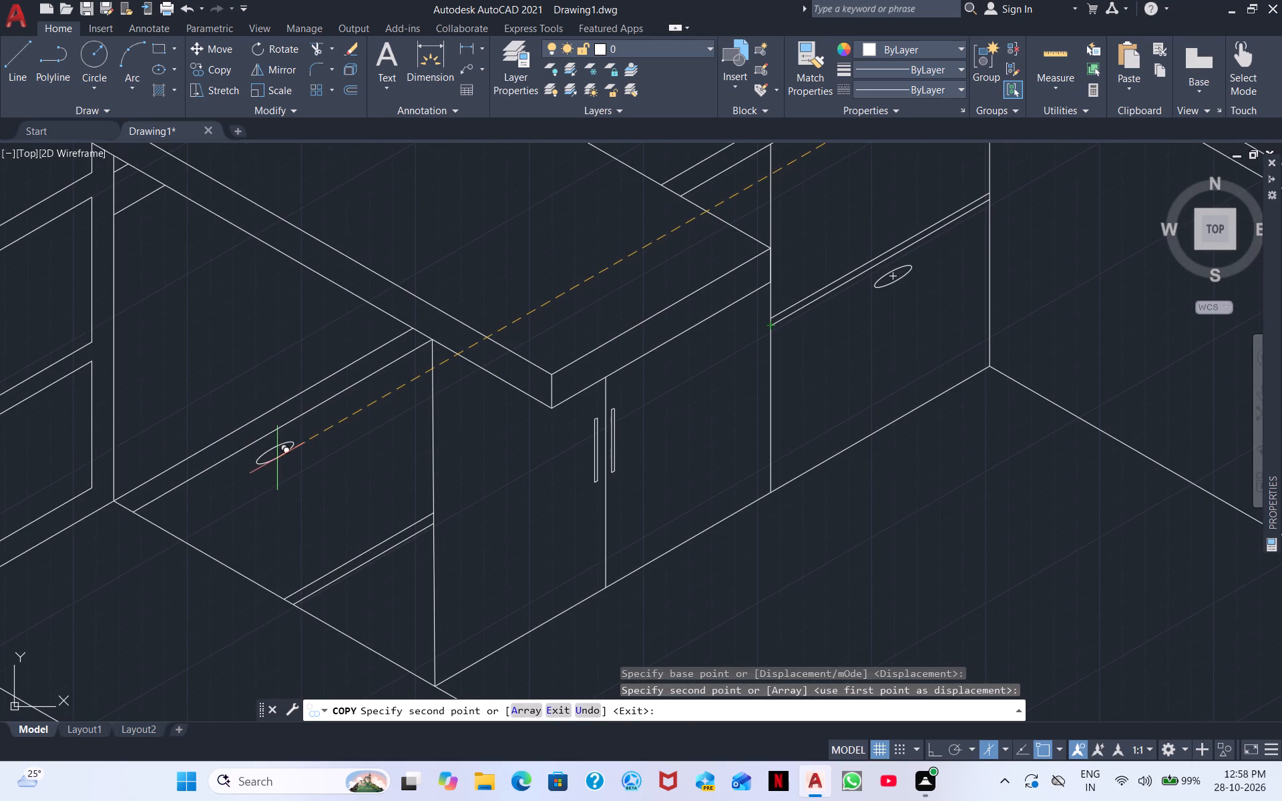
left_click(282, 455)
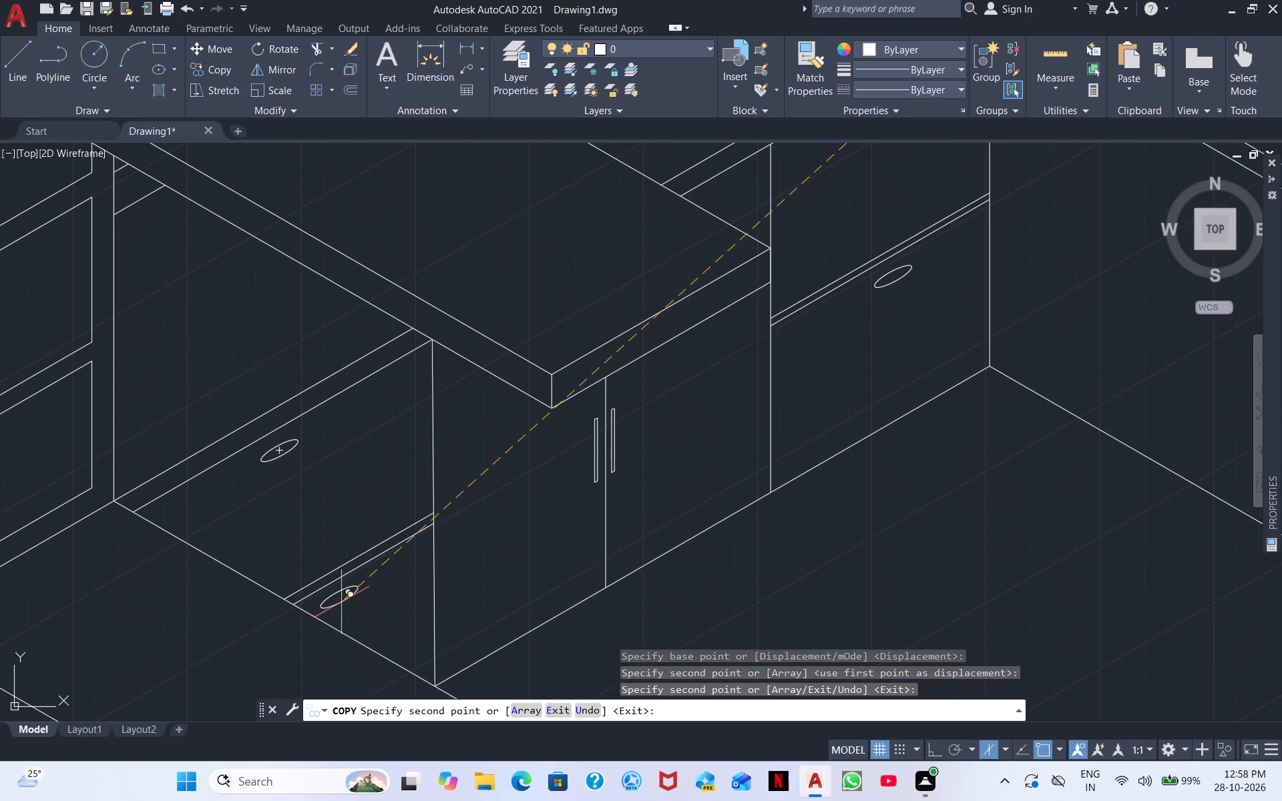
left_click(339, 605)
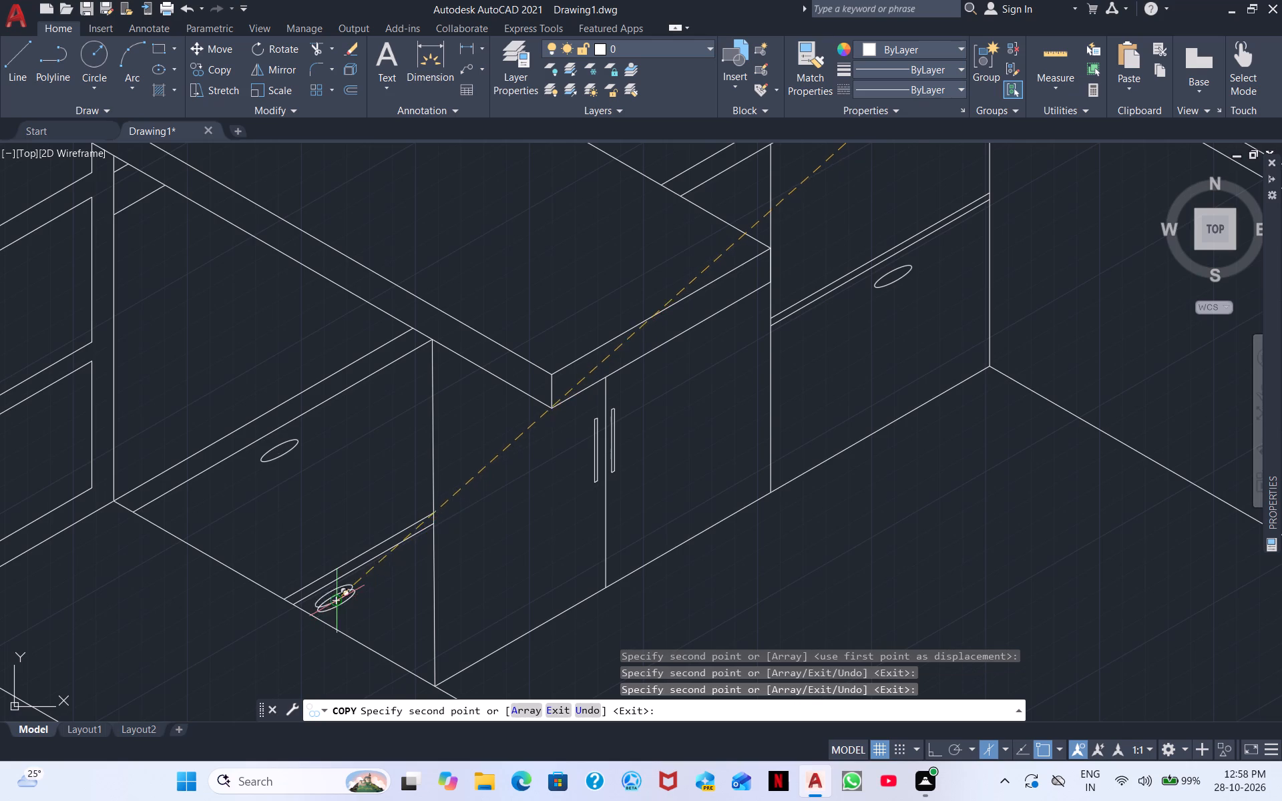
key("Escape")
With ortho on, draw a vertical divider from the side wall's lower counter edge past the floor line, between the back corner and the window.
scroll(465, 519, "down", 3)
middle_click_drag(560, 473, 356, 484)
scroll(498, 449, "up", 1)
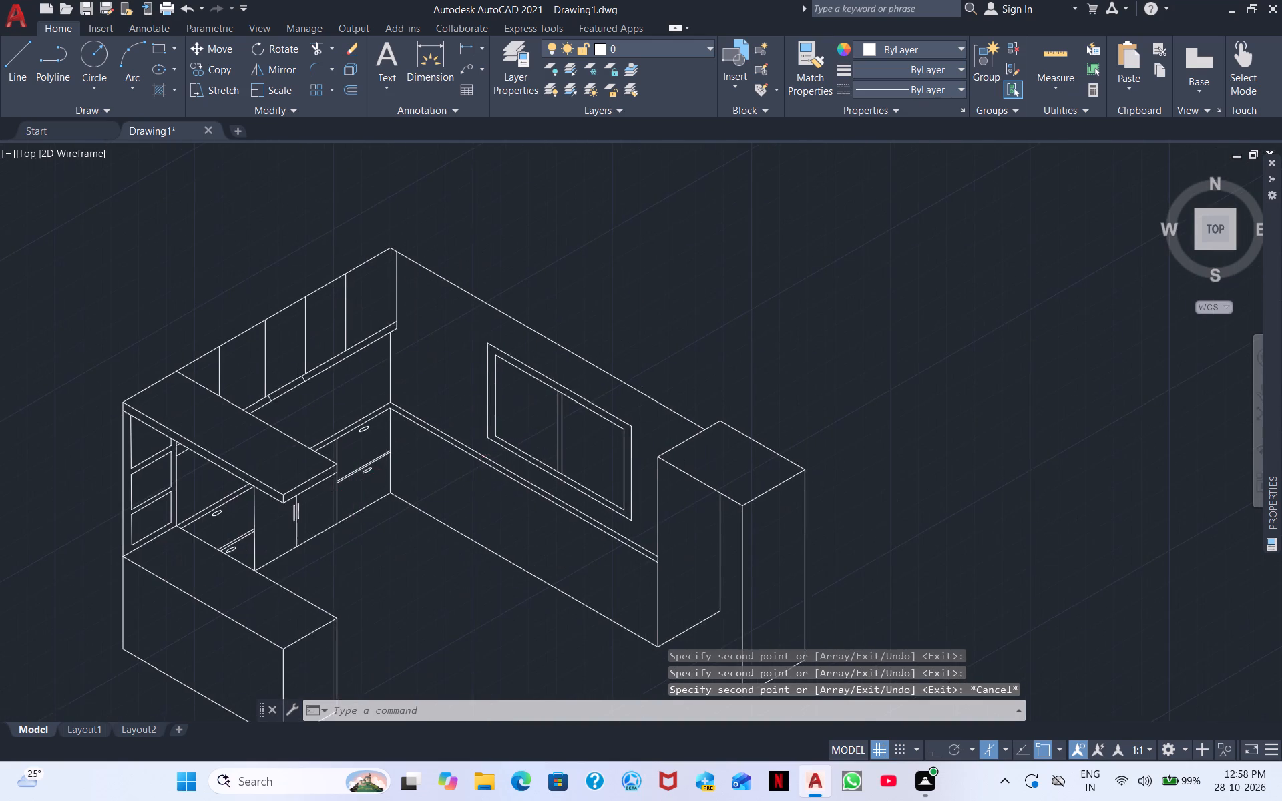
scroll(498, 449, "up", 1)
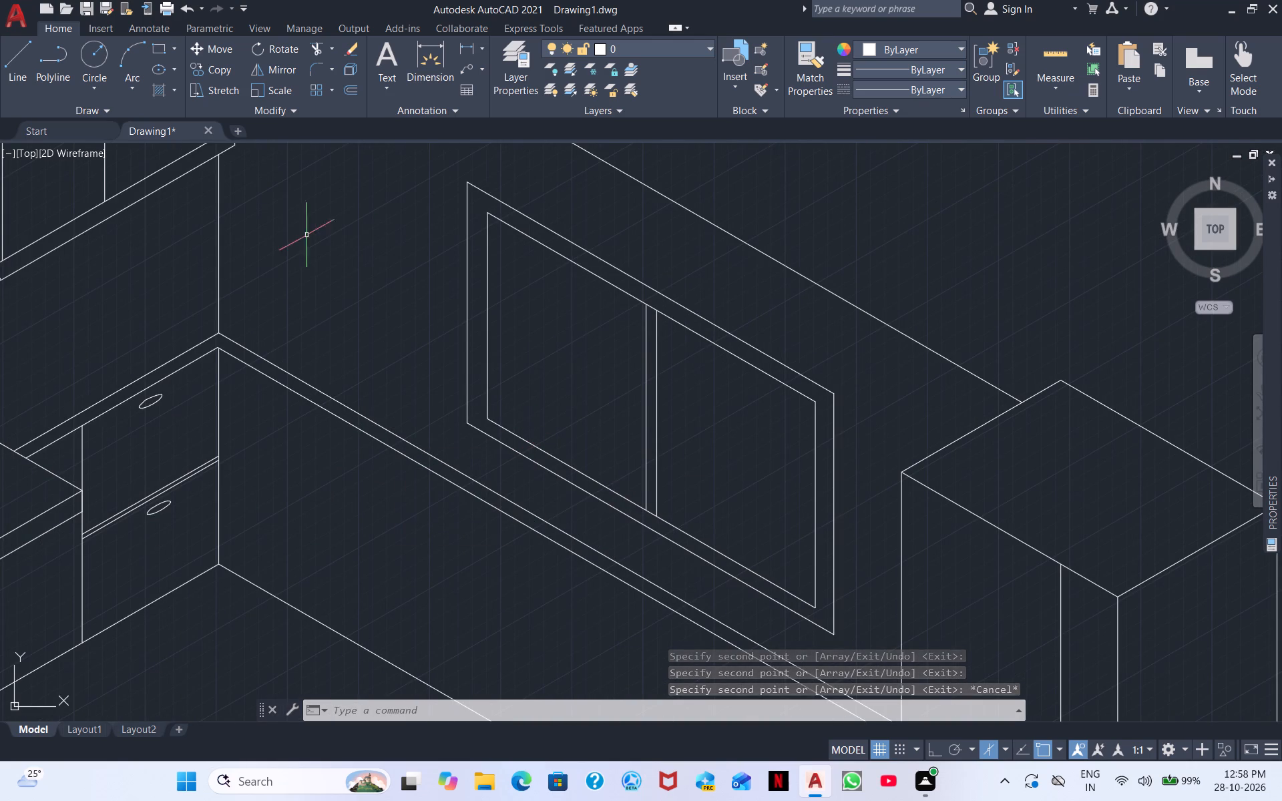
scroll(298, 109, "up", 1)
left_click(12, 71)
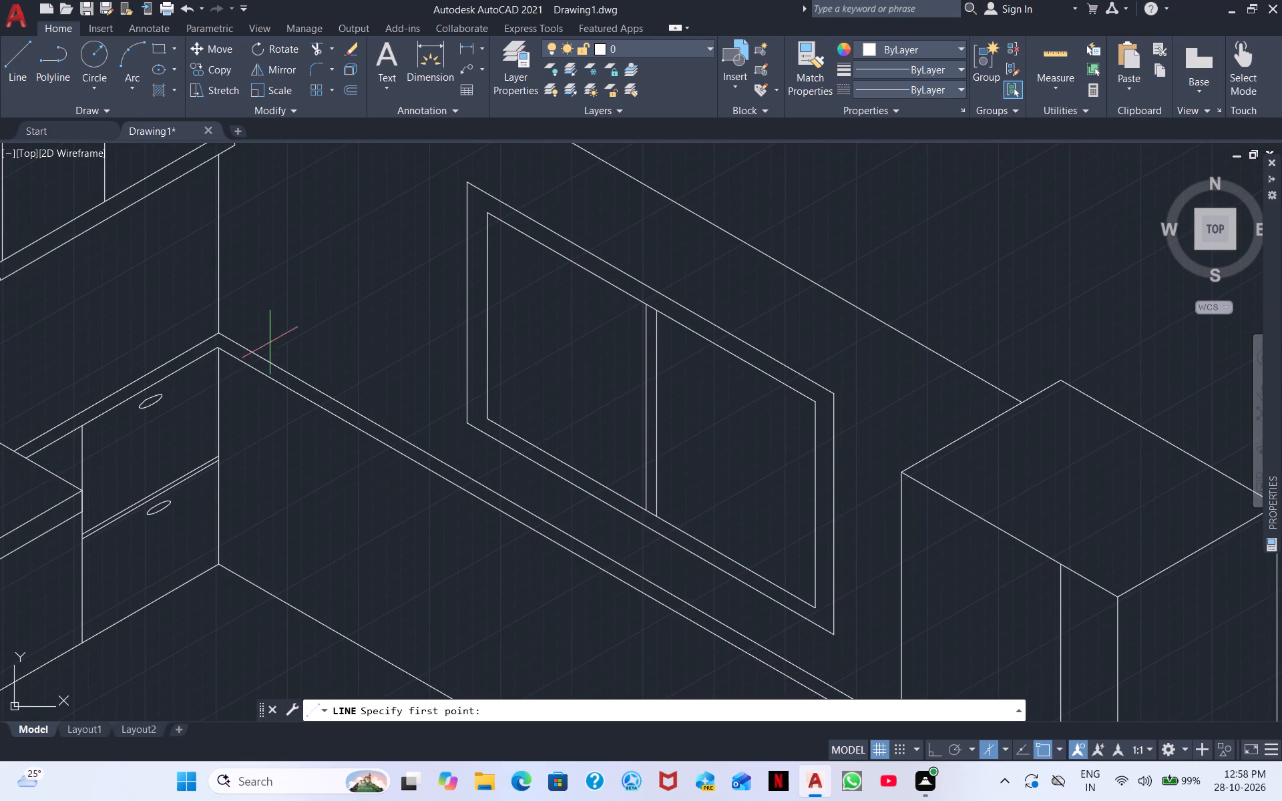
middle_click_drag(331, 415, 413, 200)
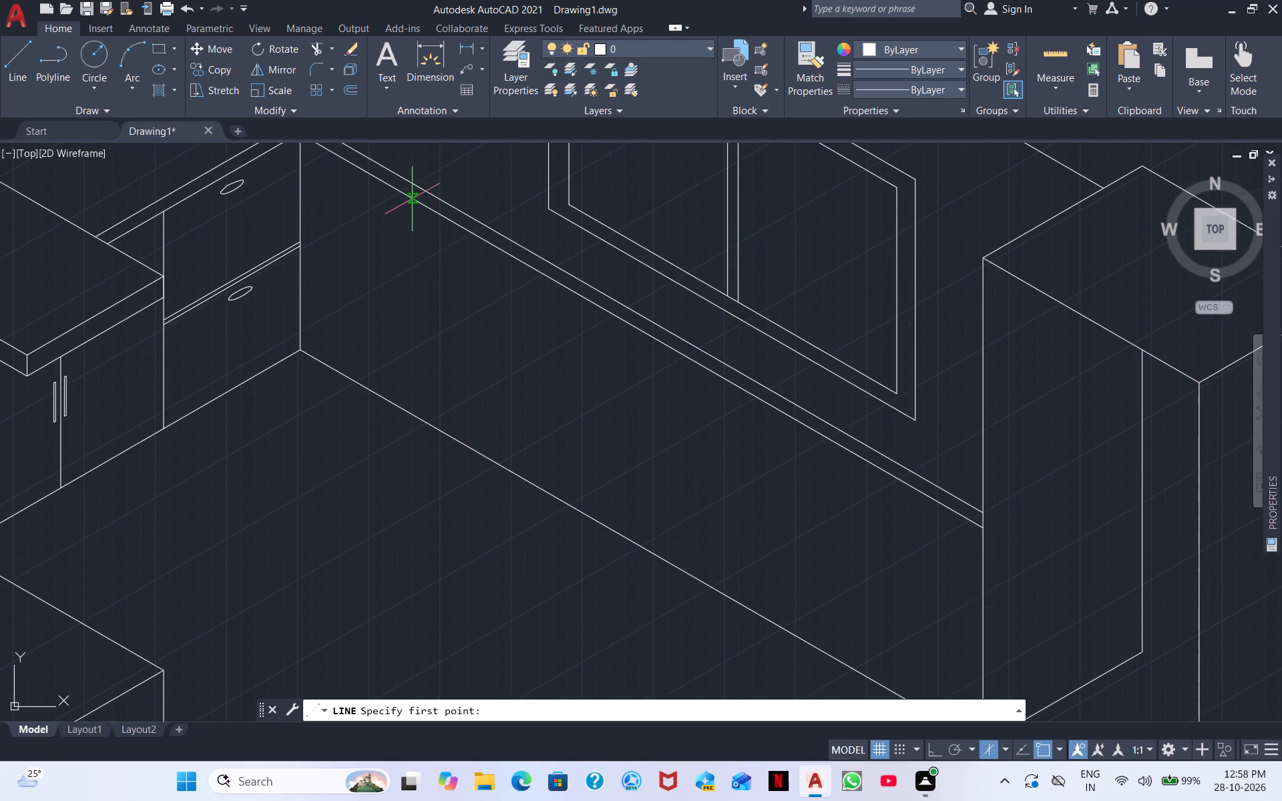
left_click(415, 204)
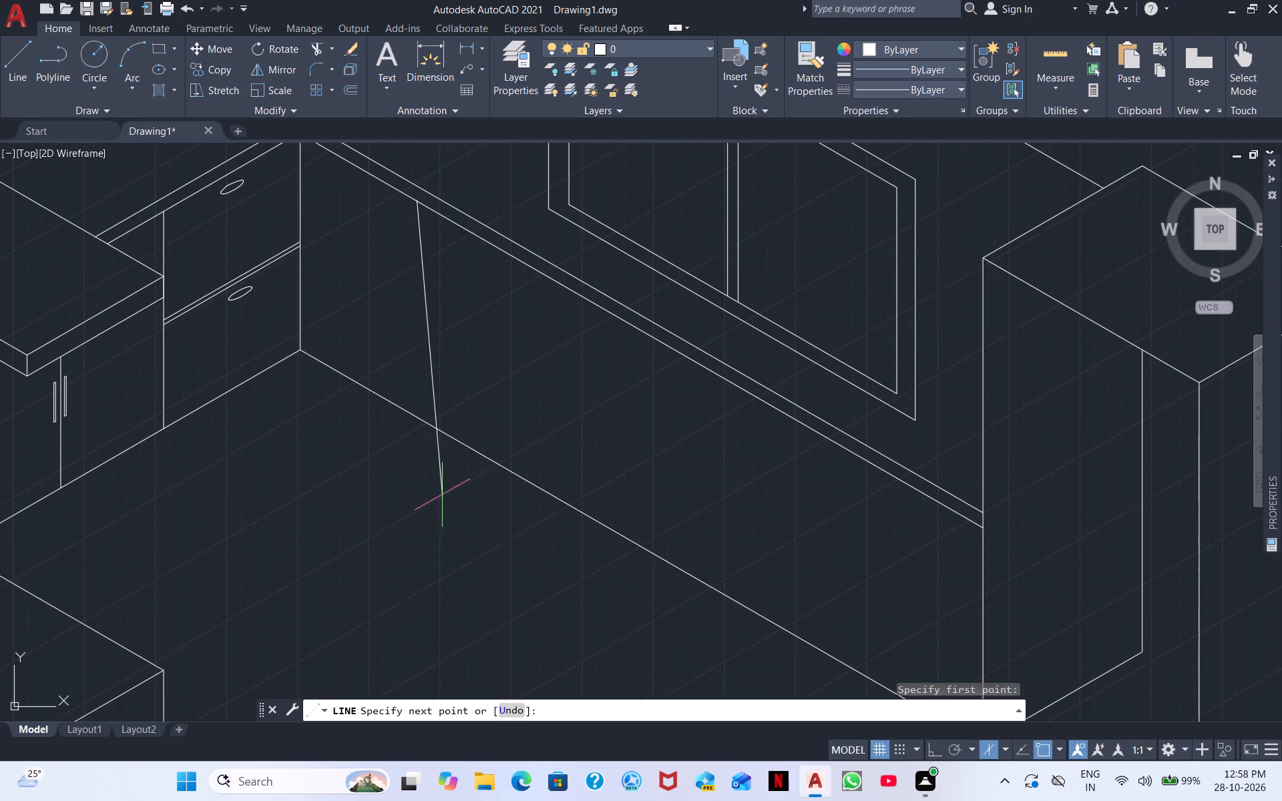
double_click(945, 746)
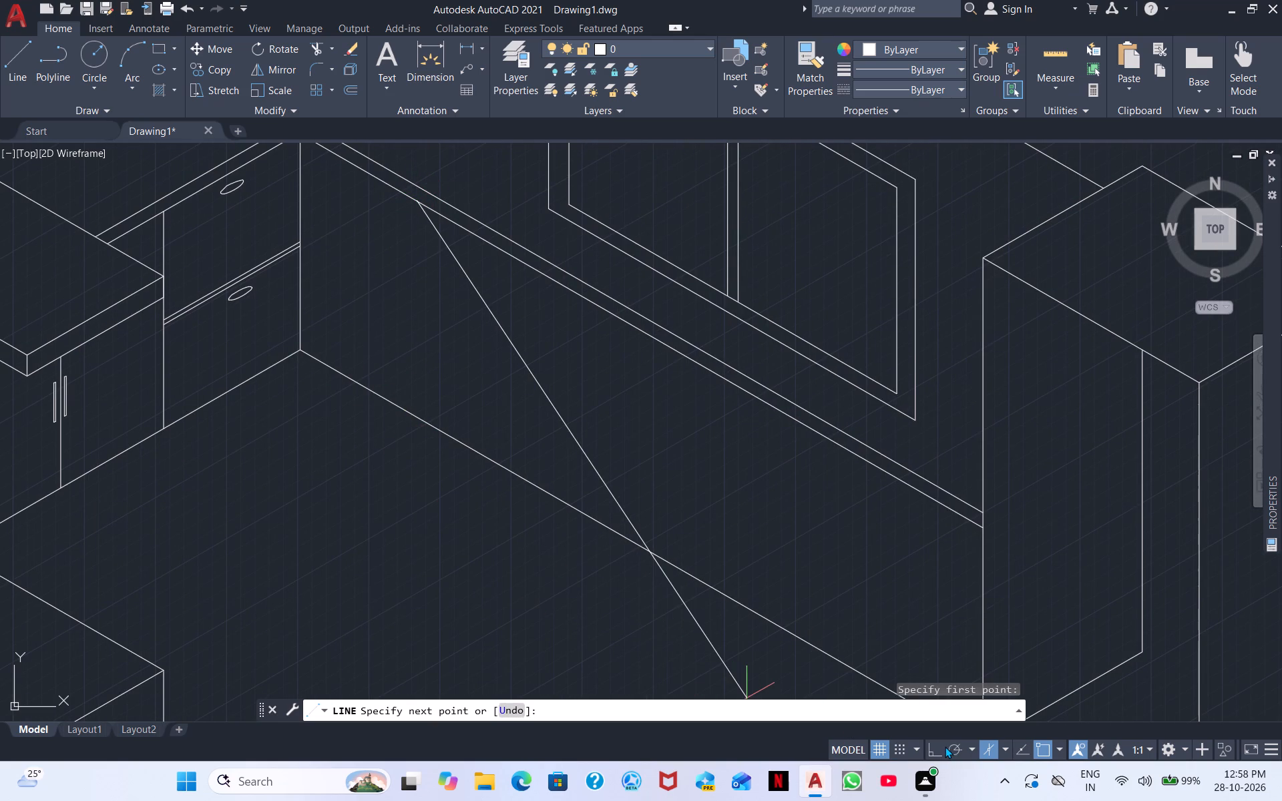
left_click(937, 748)
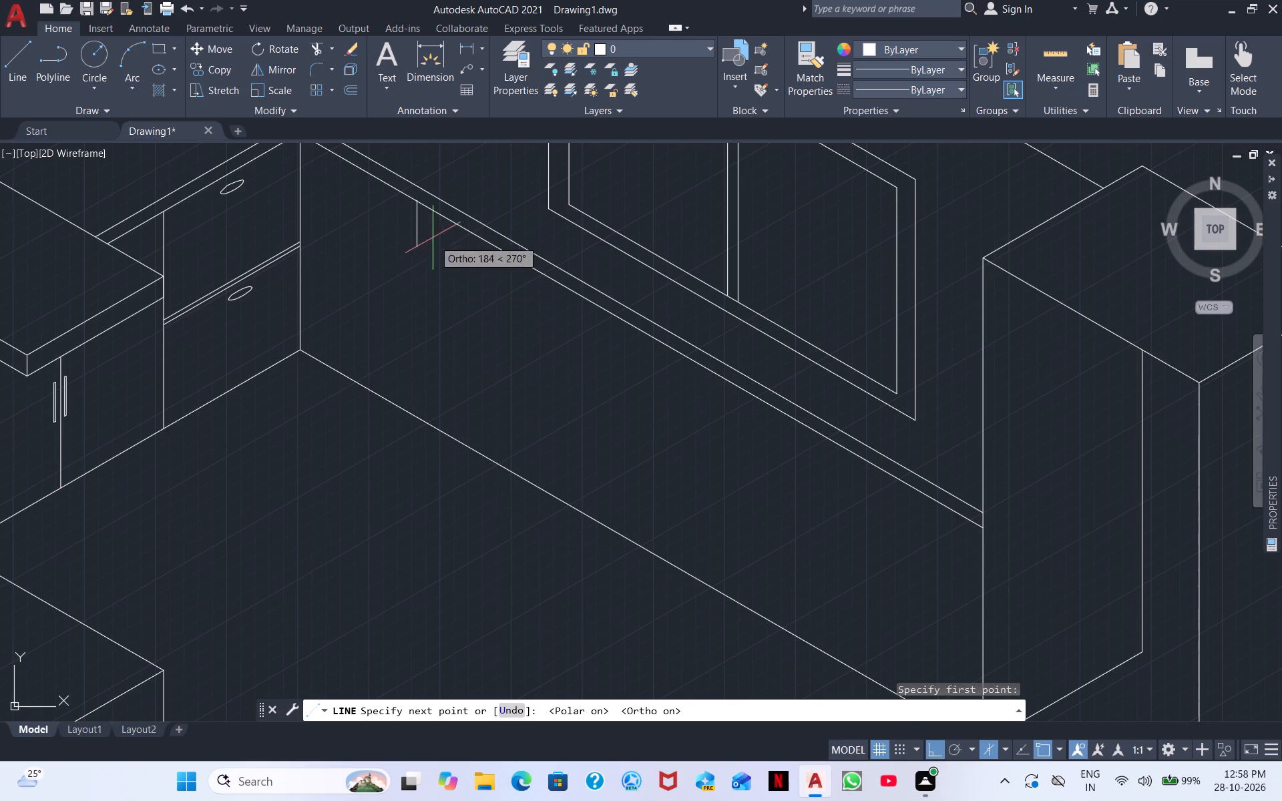
left_click(393, 490)
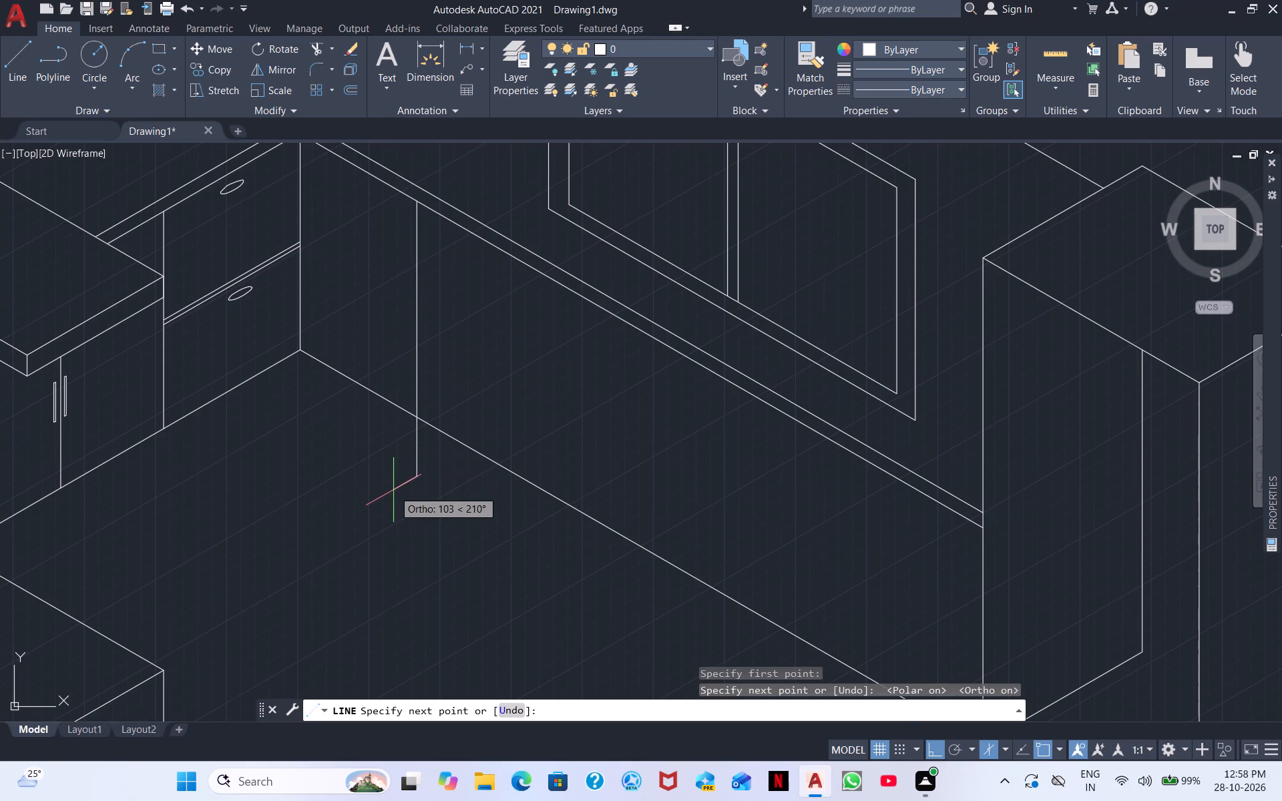
key("Escape")
Draw a second vertical divider about 1010 long from the lower counter edge, below the window's near-back-corner end.
right_click(435, 477)
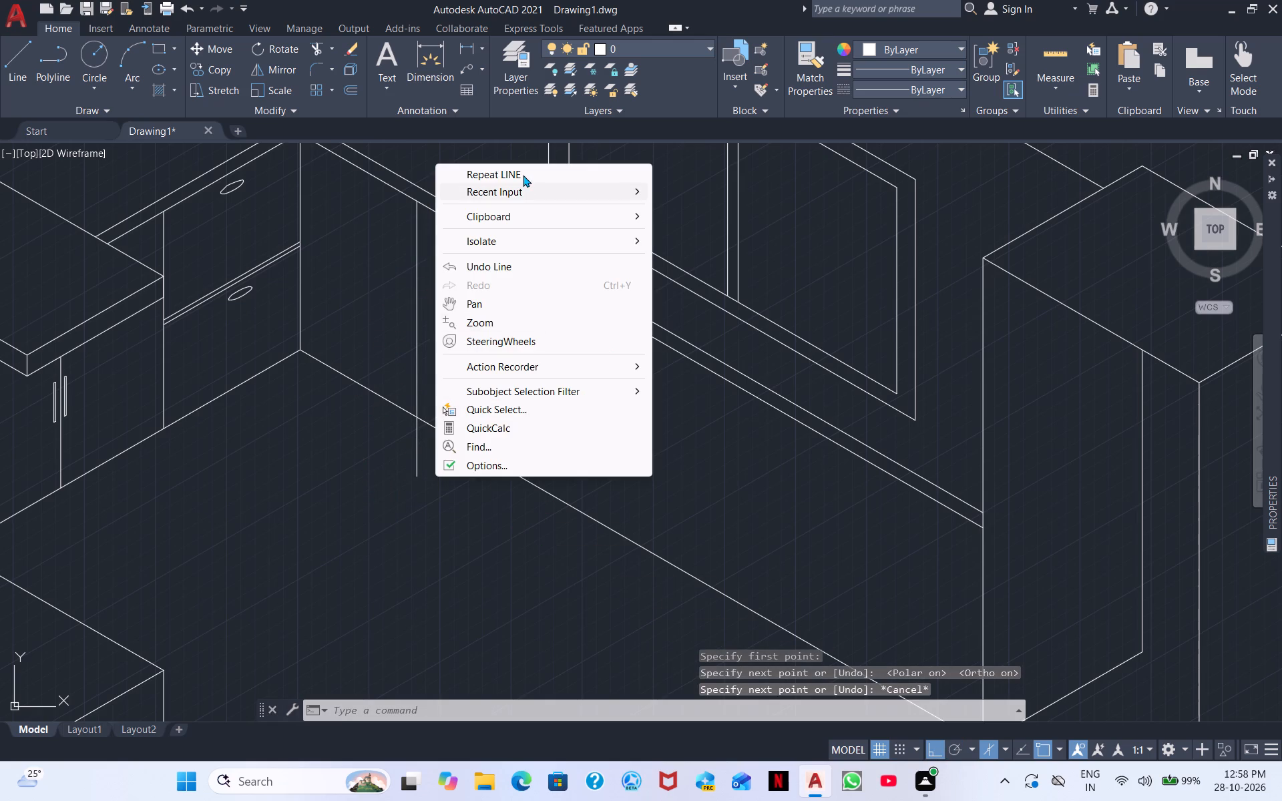
left_click(523, 175)
left_click(566, 283)
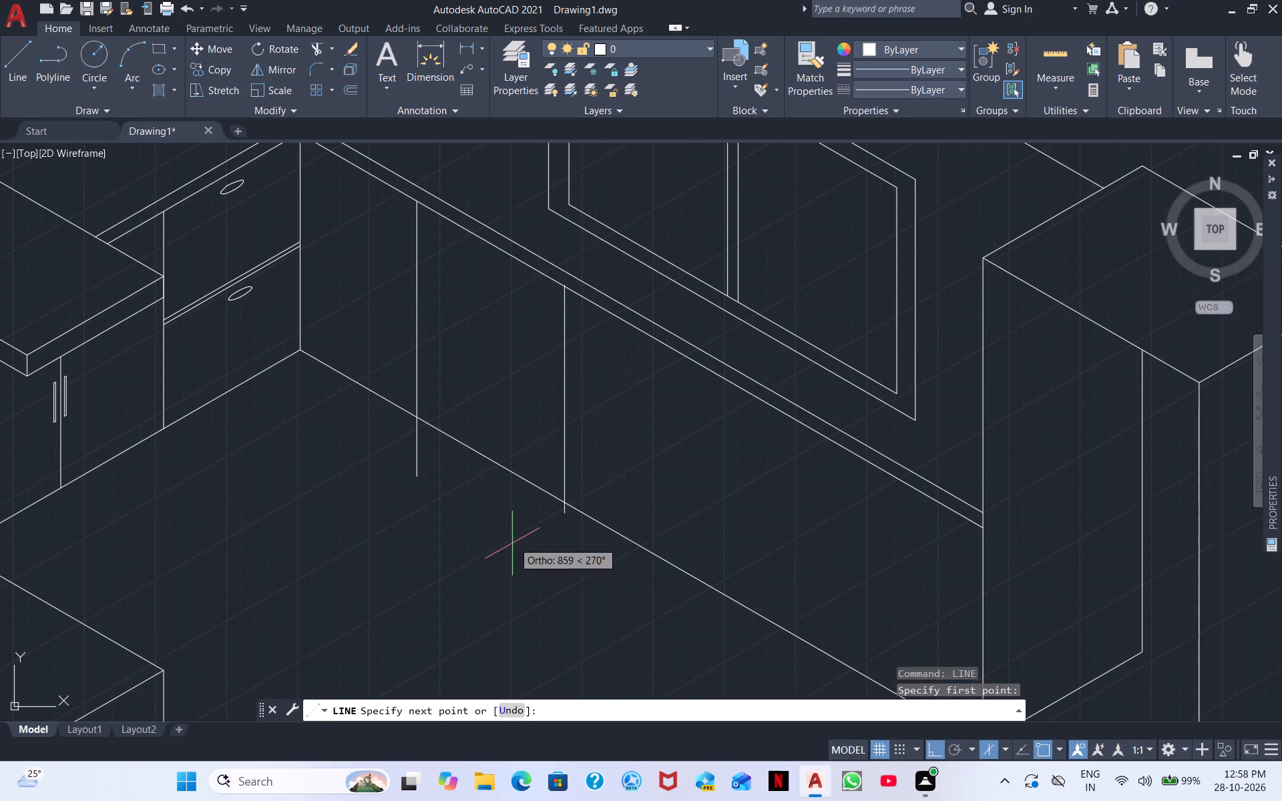
left_click(508, 585)
key("Escape")
Draw a third vertical divider from the lower counter edge past the floor line, below the window's centre bar.
right_click(705, 453)
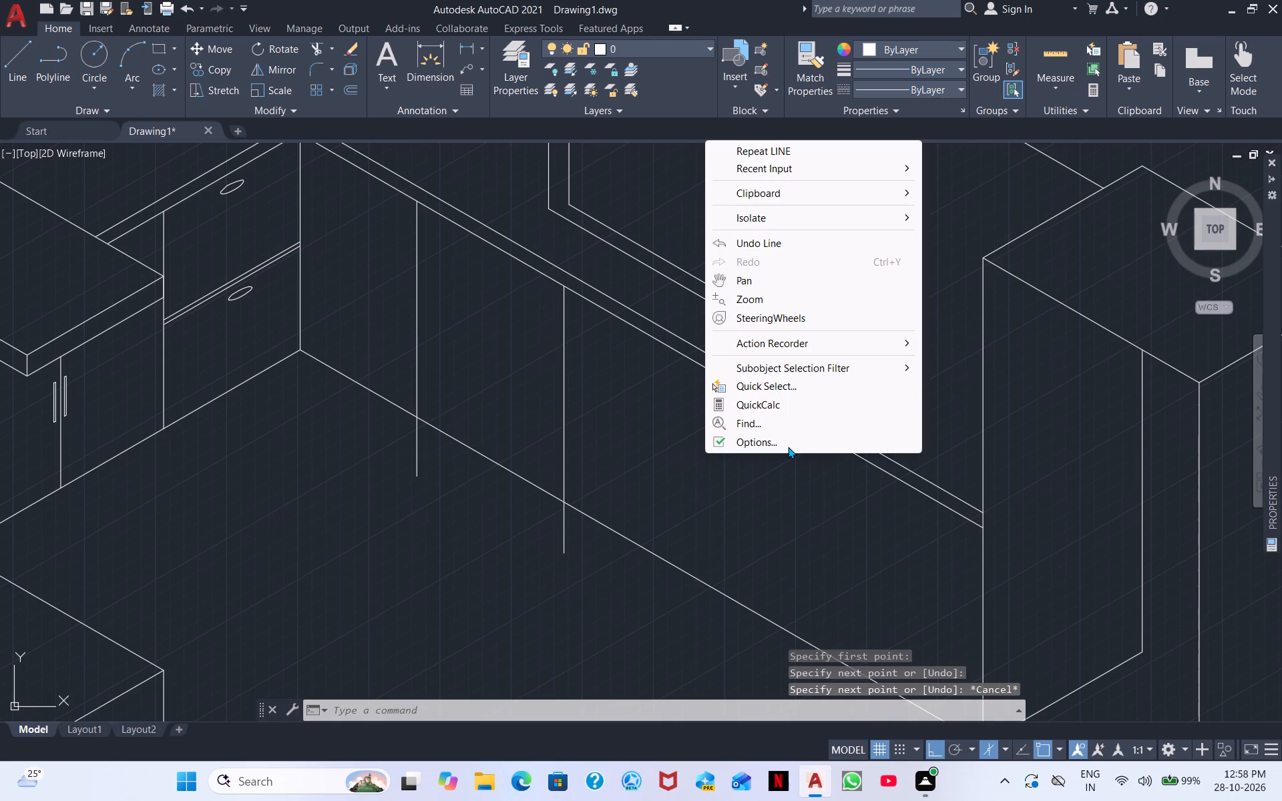
left_click(822, 143)
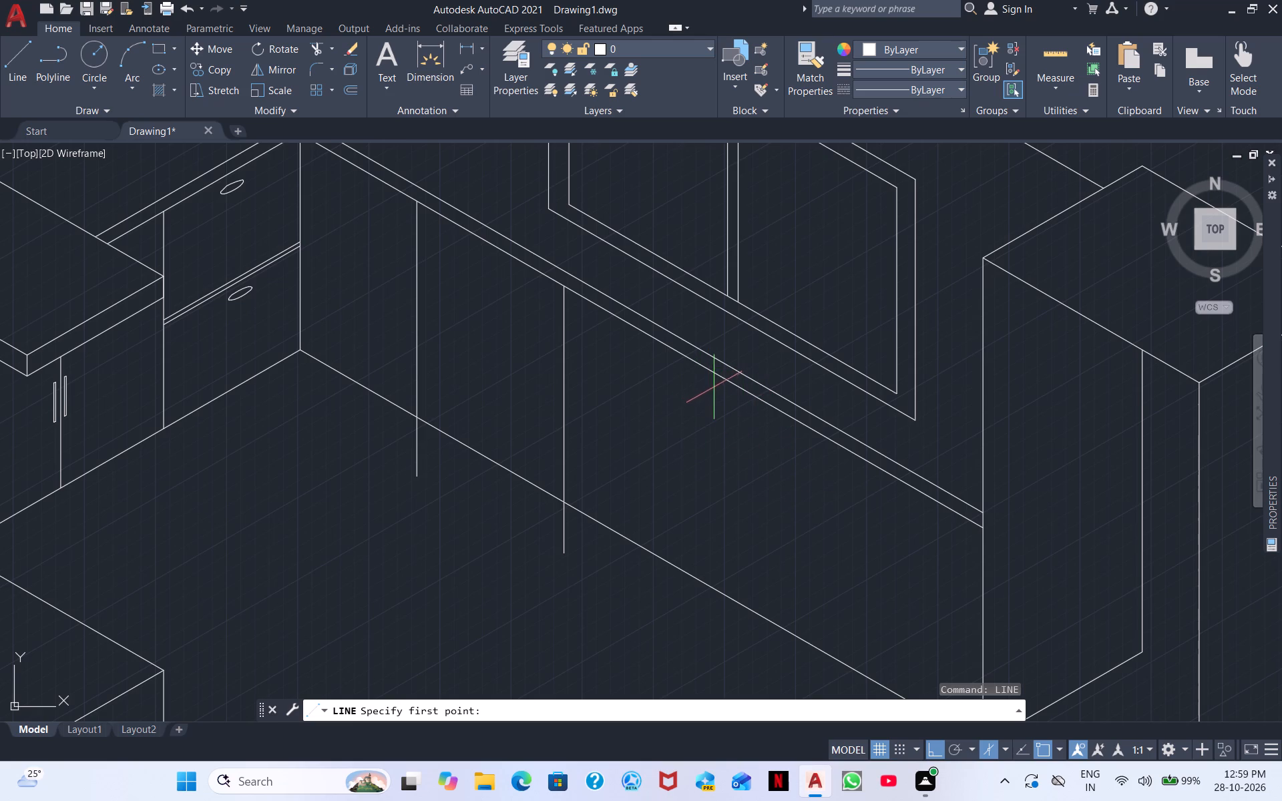
left_click_drag(708, 377, 709, 384)
left_click(723, 642)
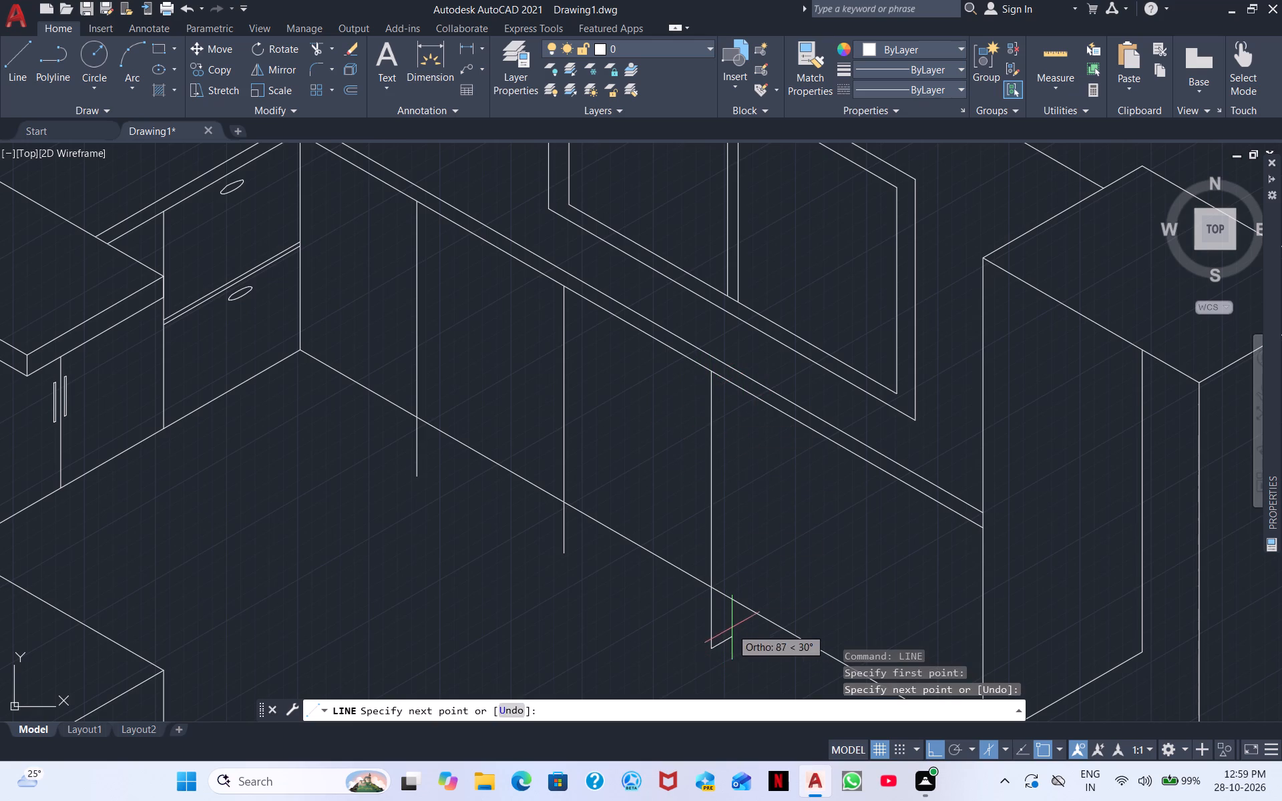
right_click(734, 625)
left_click(786, 438)
Draw a fourth vertical divider from the lower counter edge past the floor line, between the third divider and the end block.
right_click_drag(804, 469, 804, 474)
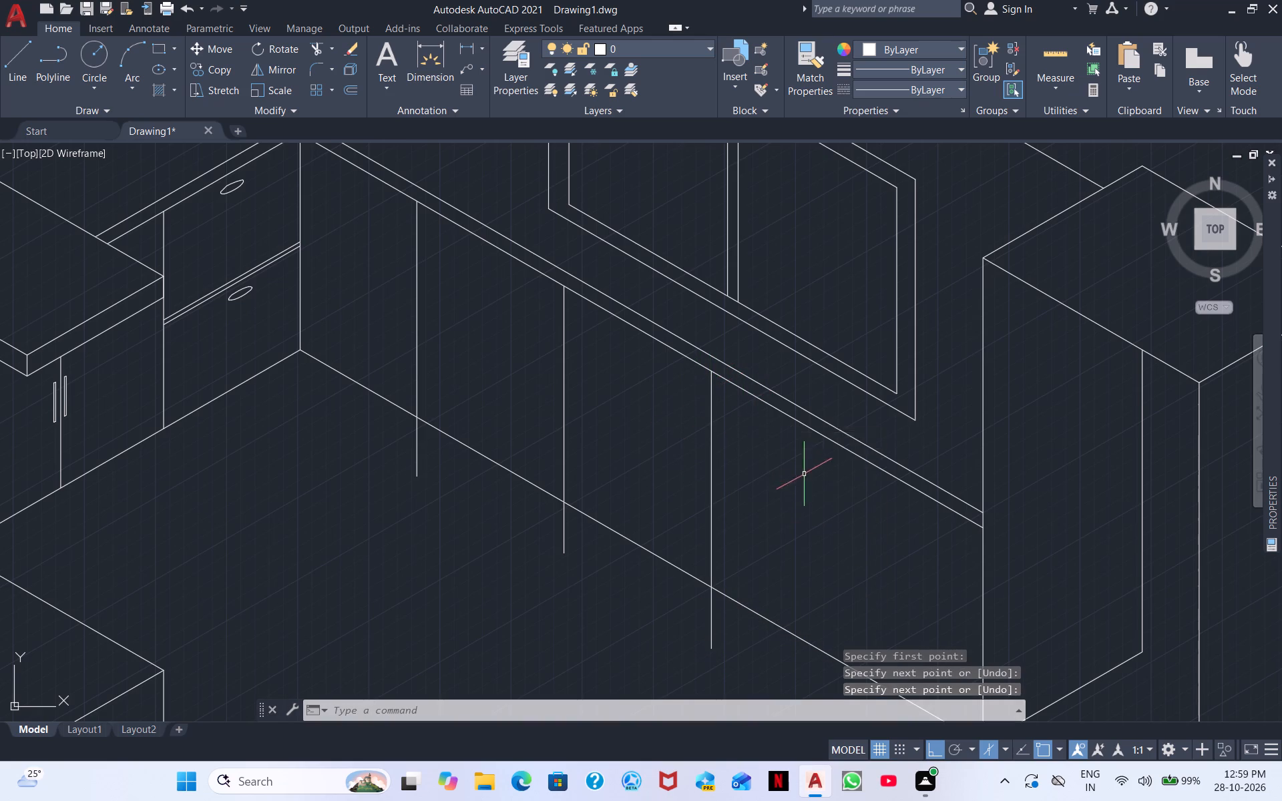
right_click_drag(804, 474, 804, 479)
left_click(891, 172)
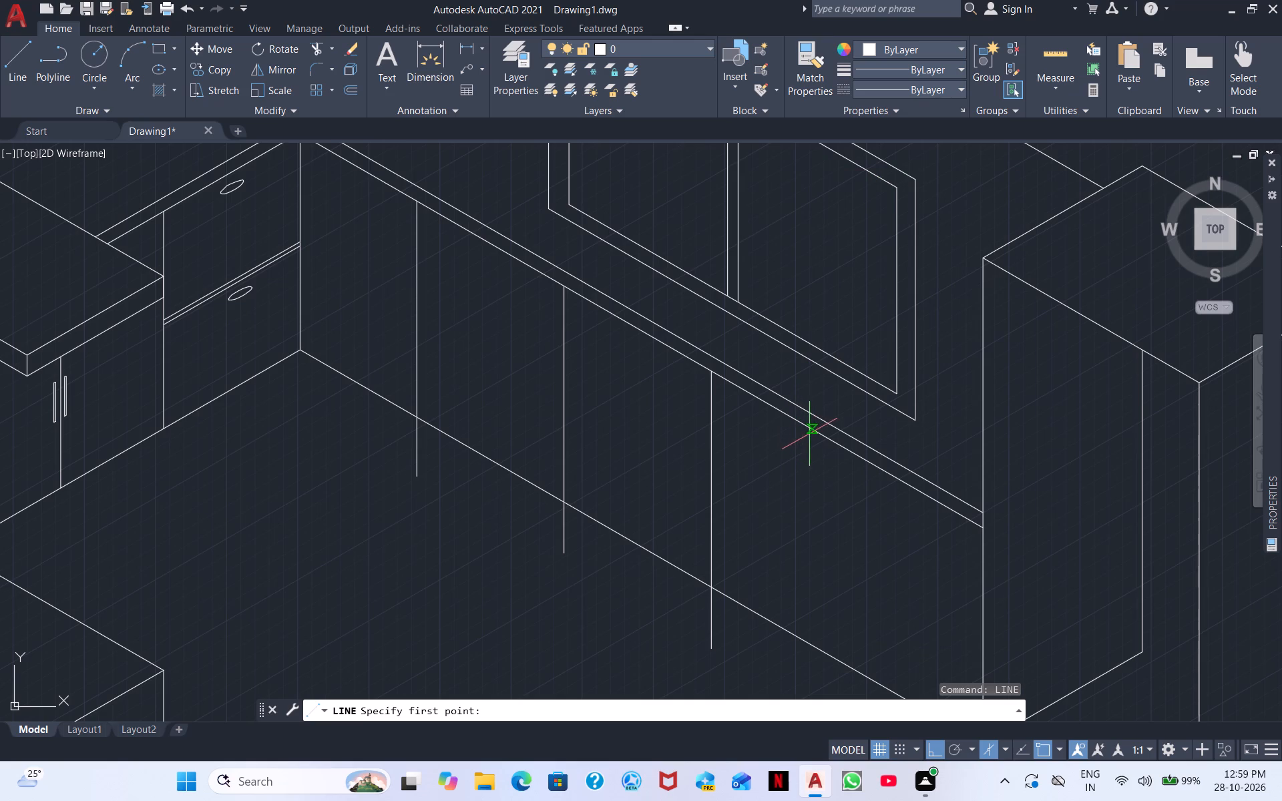
left_click(811, 435)
left_click(818, 682)
key("Escape")
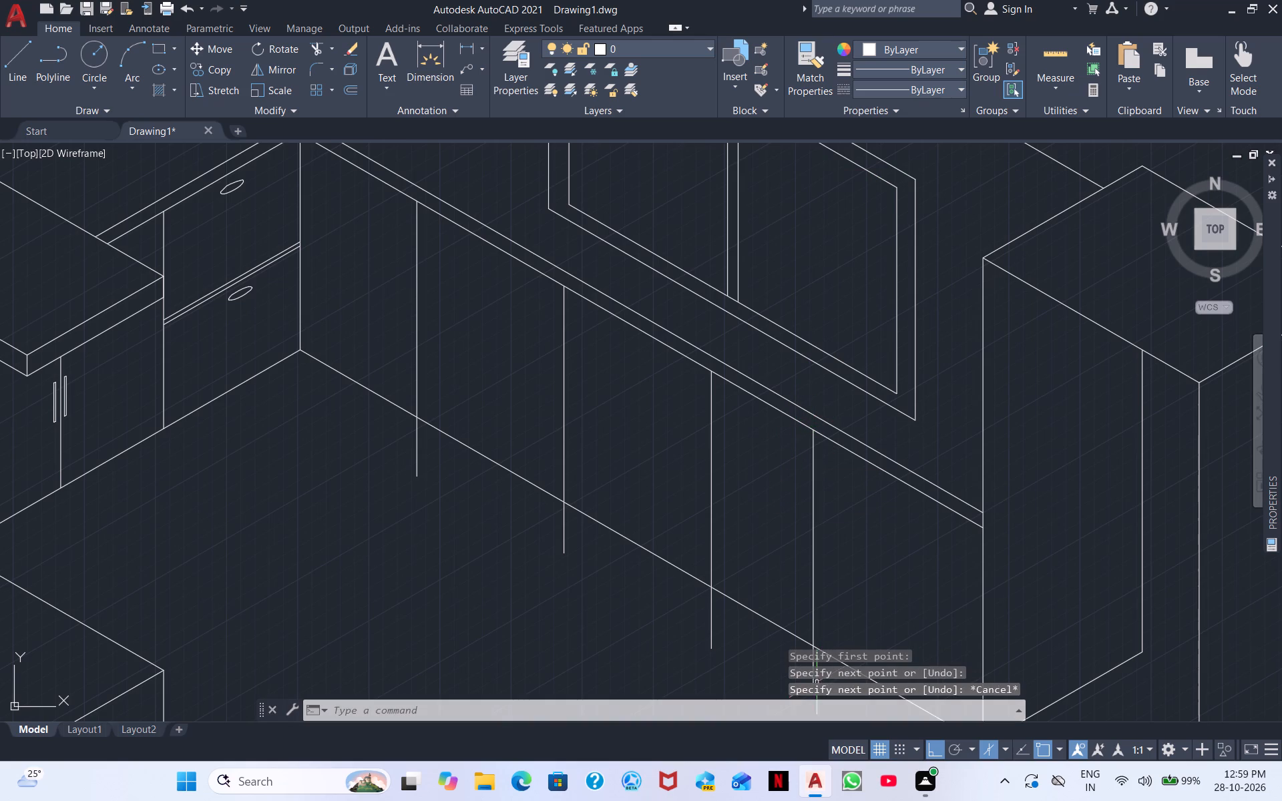
Trim the overhanging ends of all four side-wall dividers below the floor line.
scroll(650, 396, "up", 2)
scroll(224, 60, "down", 1)
scroll(321, 362, "down", 1)
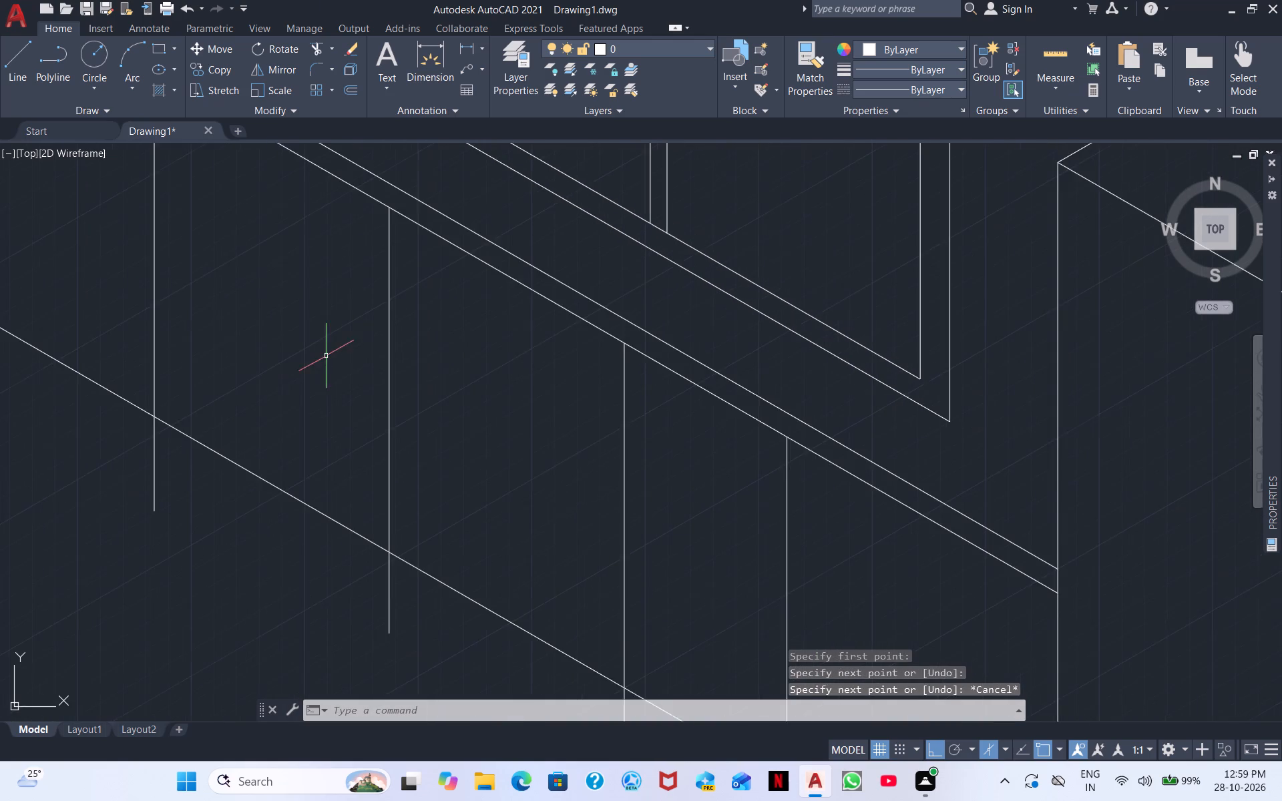
middle_click_drag(323, 338, 141, 16)
scroll(148, 141, "down", 1)
scroll(298, 166, "down", 2)
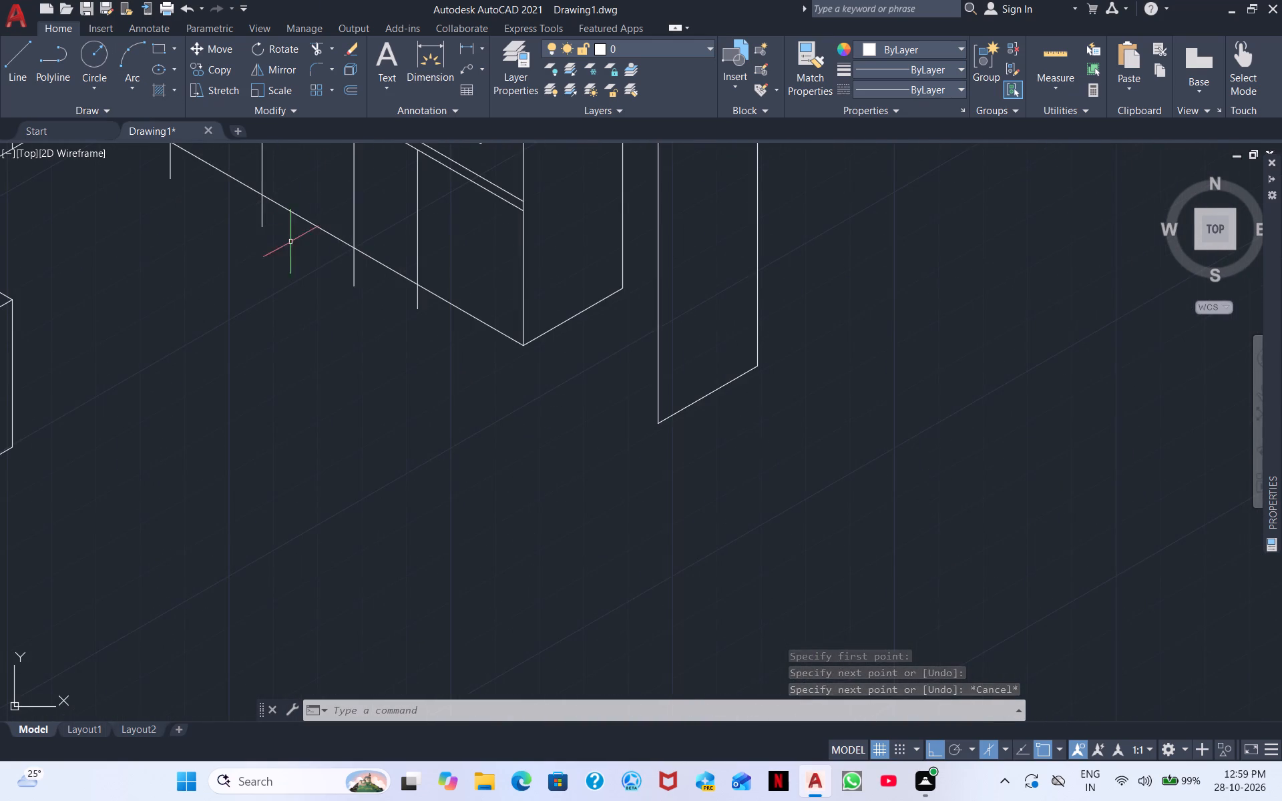
middle_click_drag(286, 293, 293, 569)
scroll(134, 376, "up", 1)
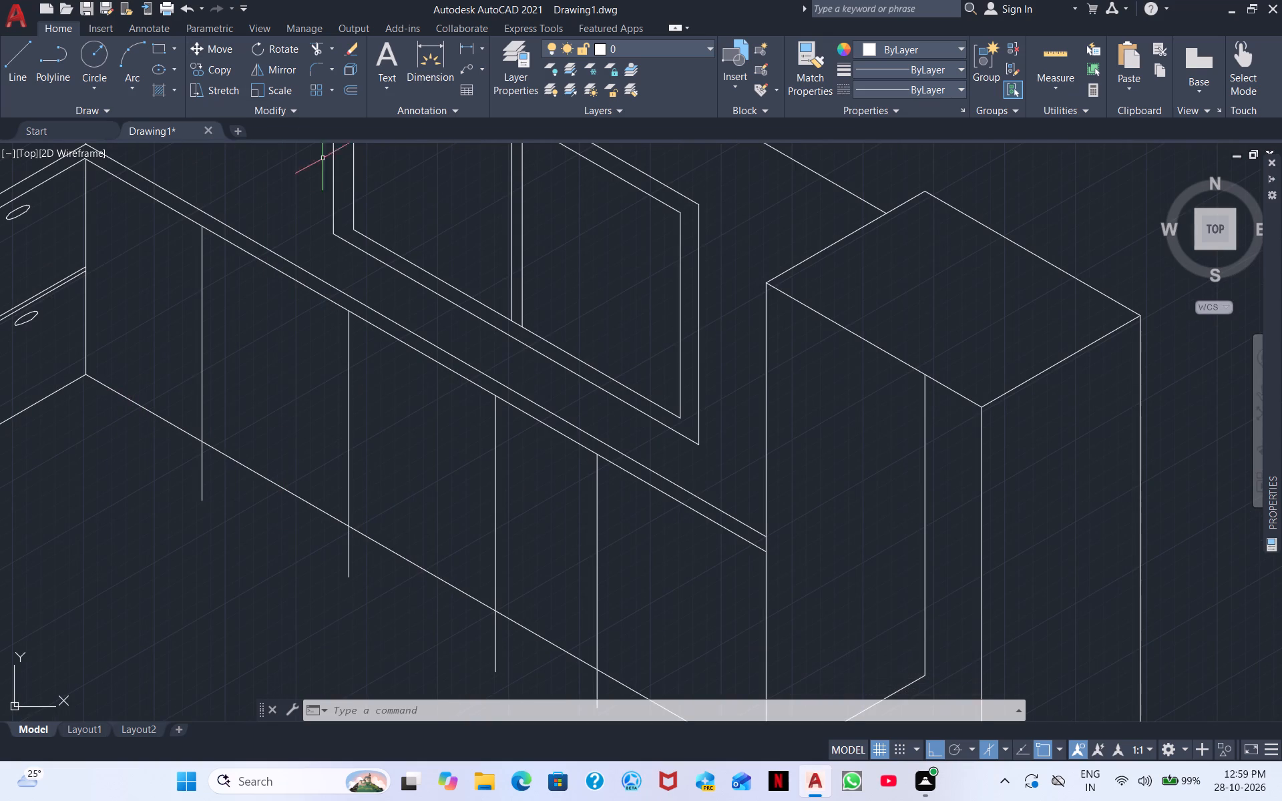
left_click(313, 47)
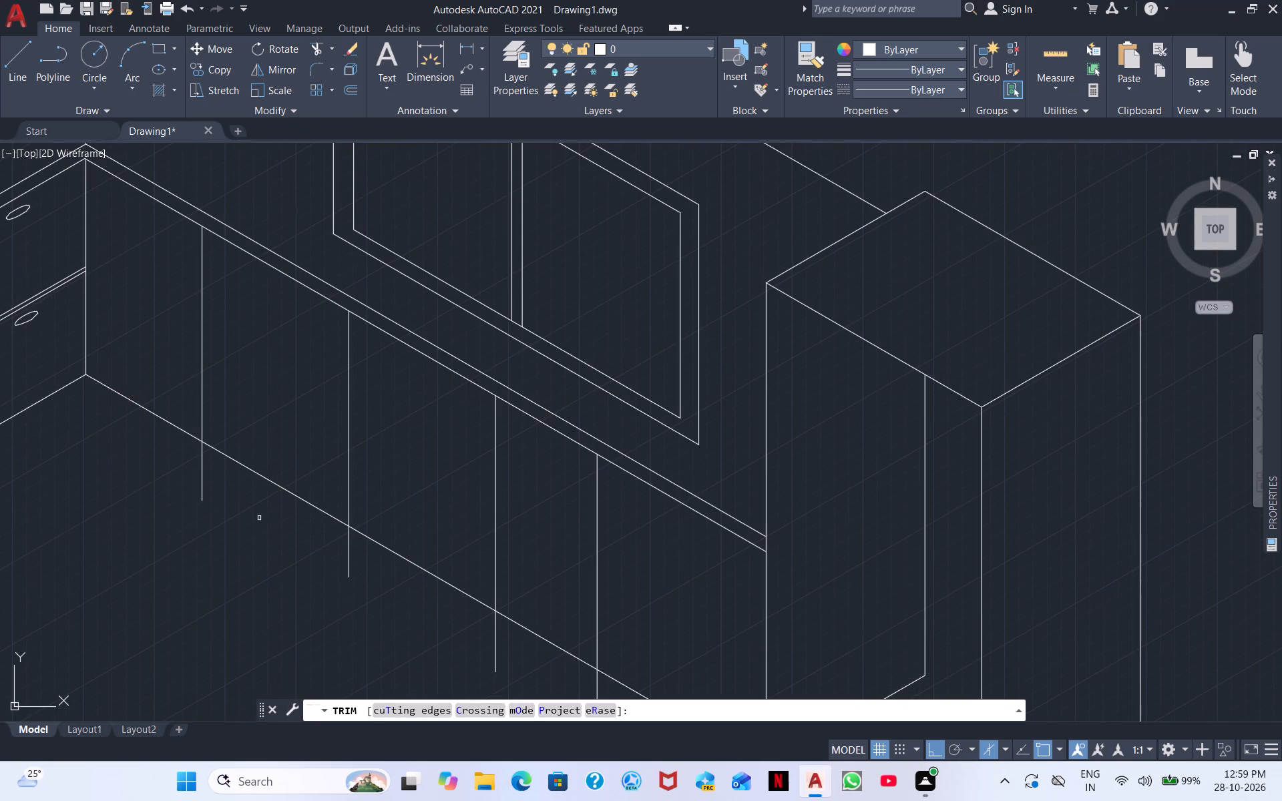
left_click_drag(193, 456, 210, 463)
left_click_drag(311, 545, 316, 547)
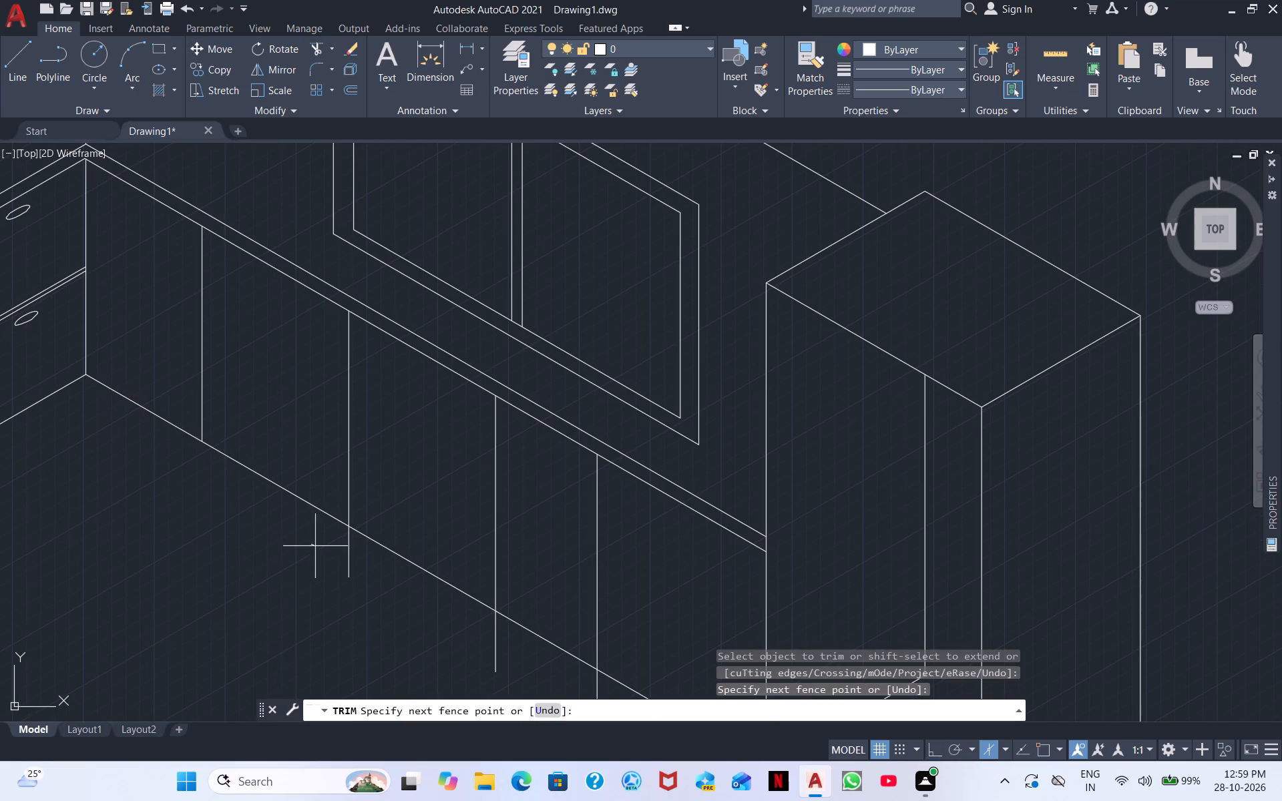
left_click_drag(316, 547, 375, 566)
middle_click_drag(365, 607, 158, 428)
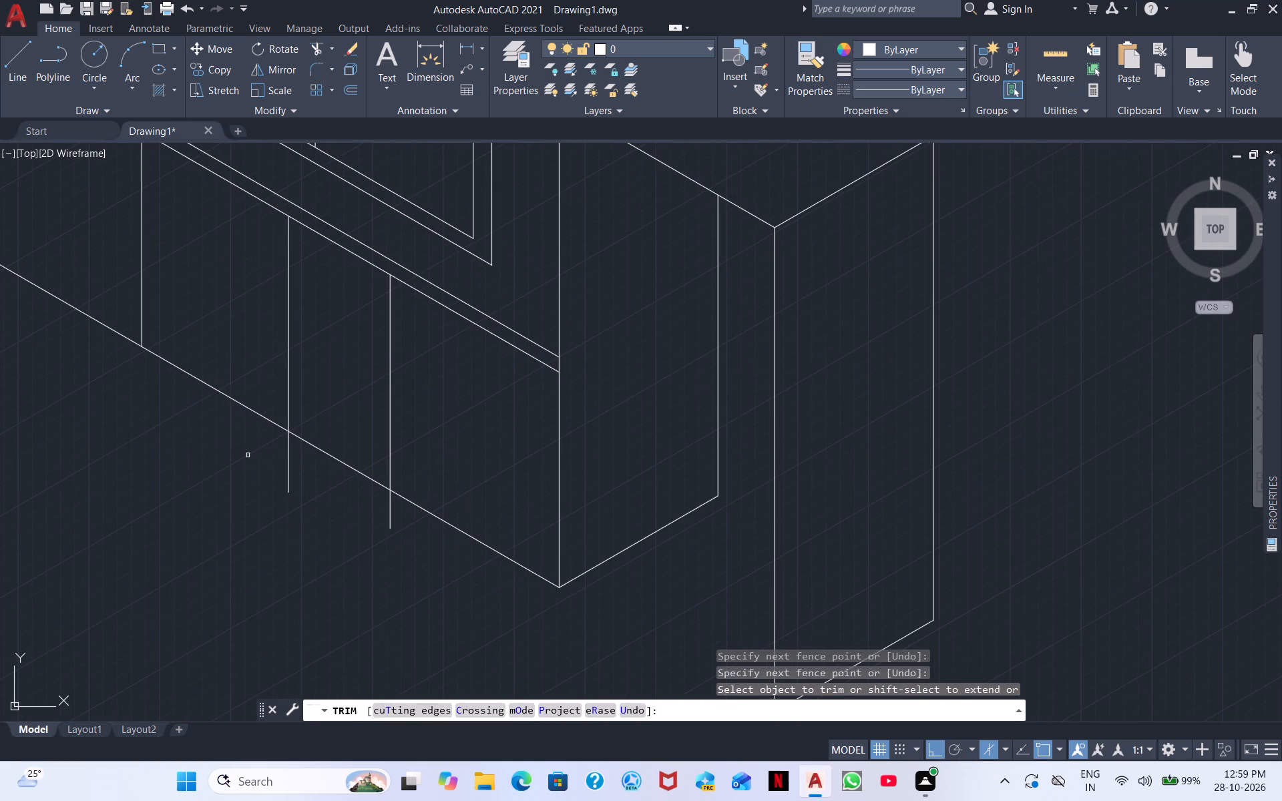
left_click_drag(248, 455, 409, 514)
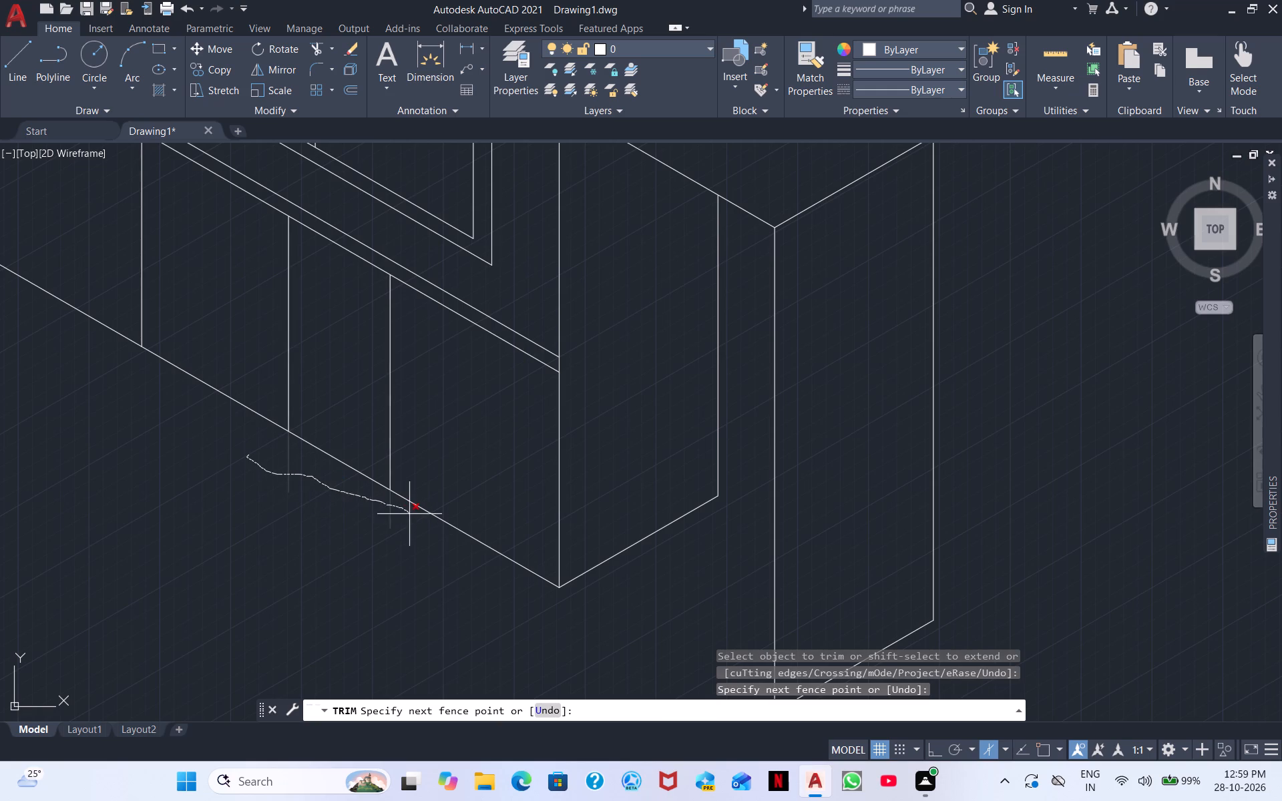
left_click_drag(409, 514, 409, 516)
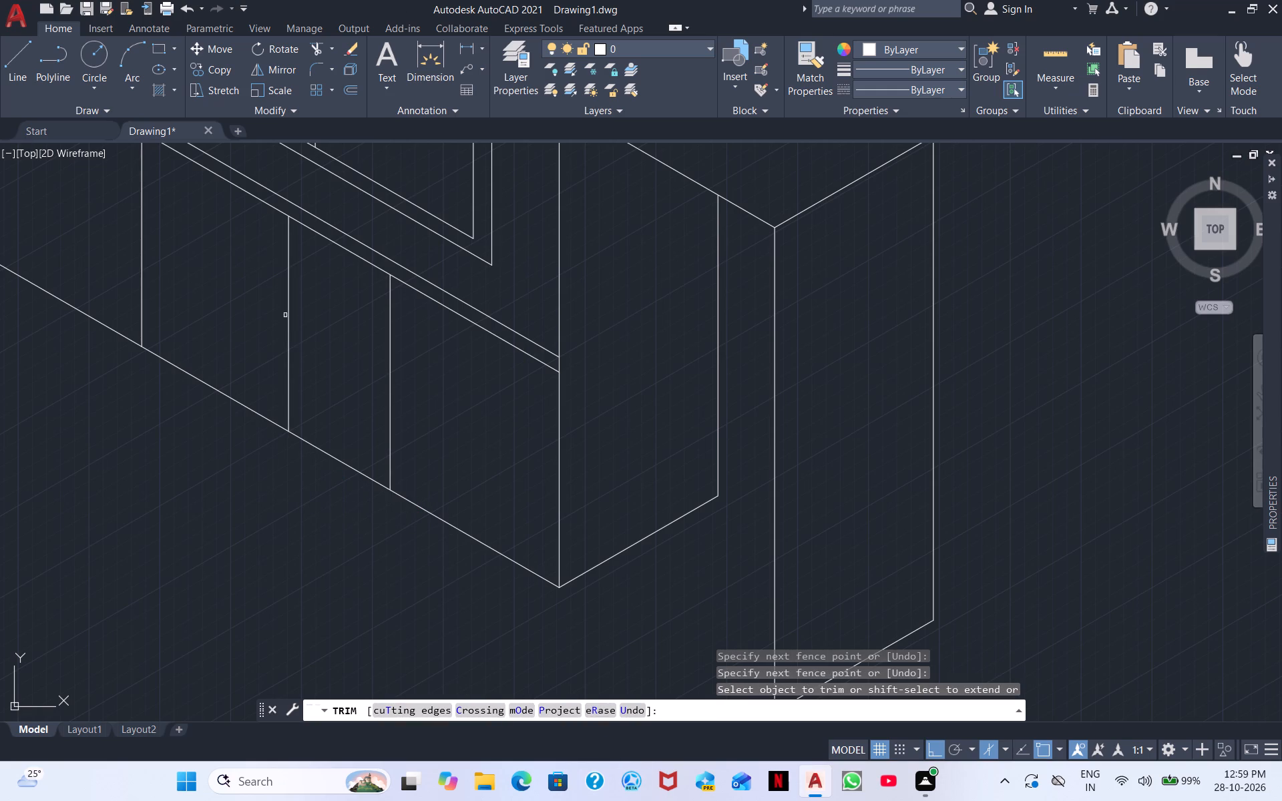
On the left isoplane, draw a line from the second divider's midpoint, parallel to the counter edge, to just past the third divider.
left_click(17, 63)
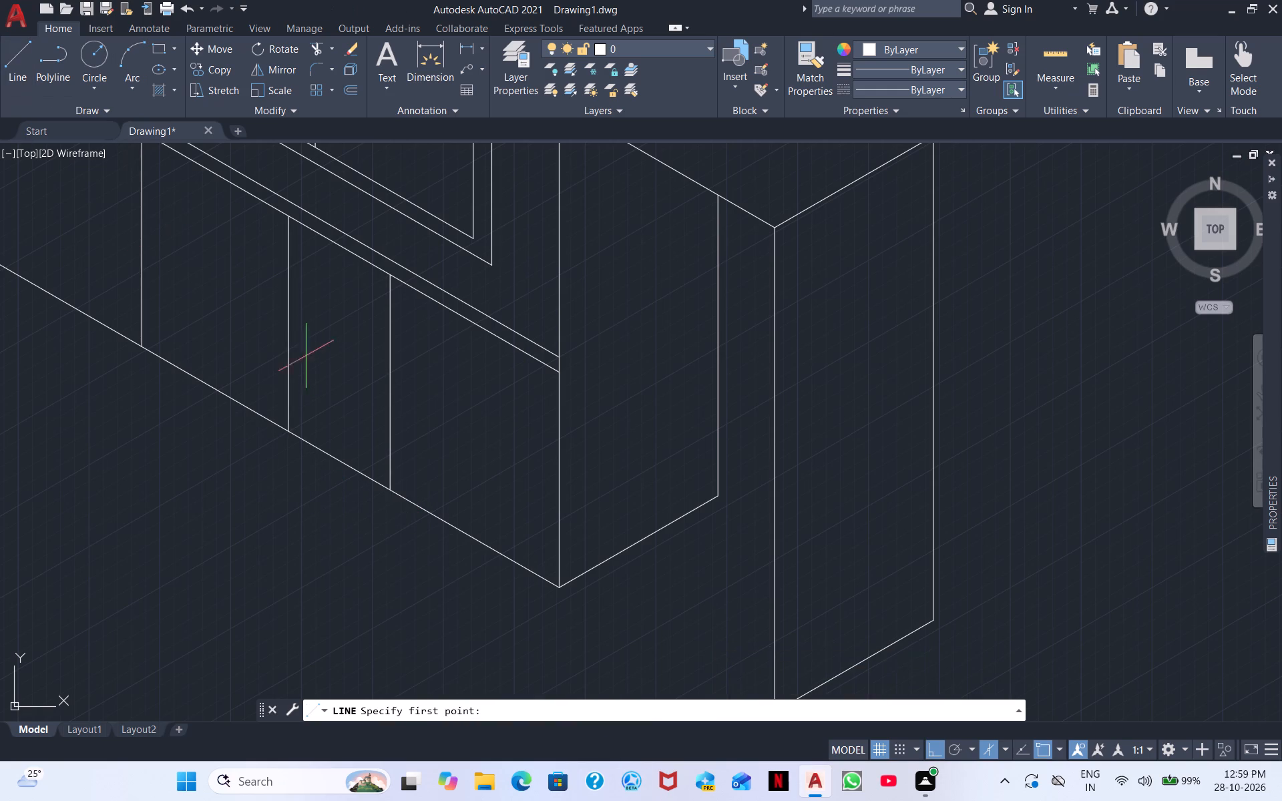
scroll(210, 282, "up", 2)
scroll(192, 307, "down", 2)
middle_click_drag(222, 349, 427, 515)
scroll(427, 515, "down", 1)
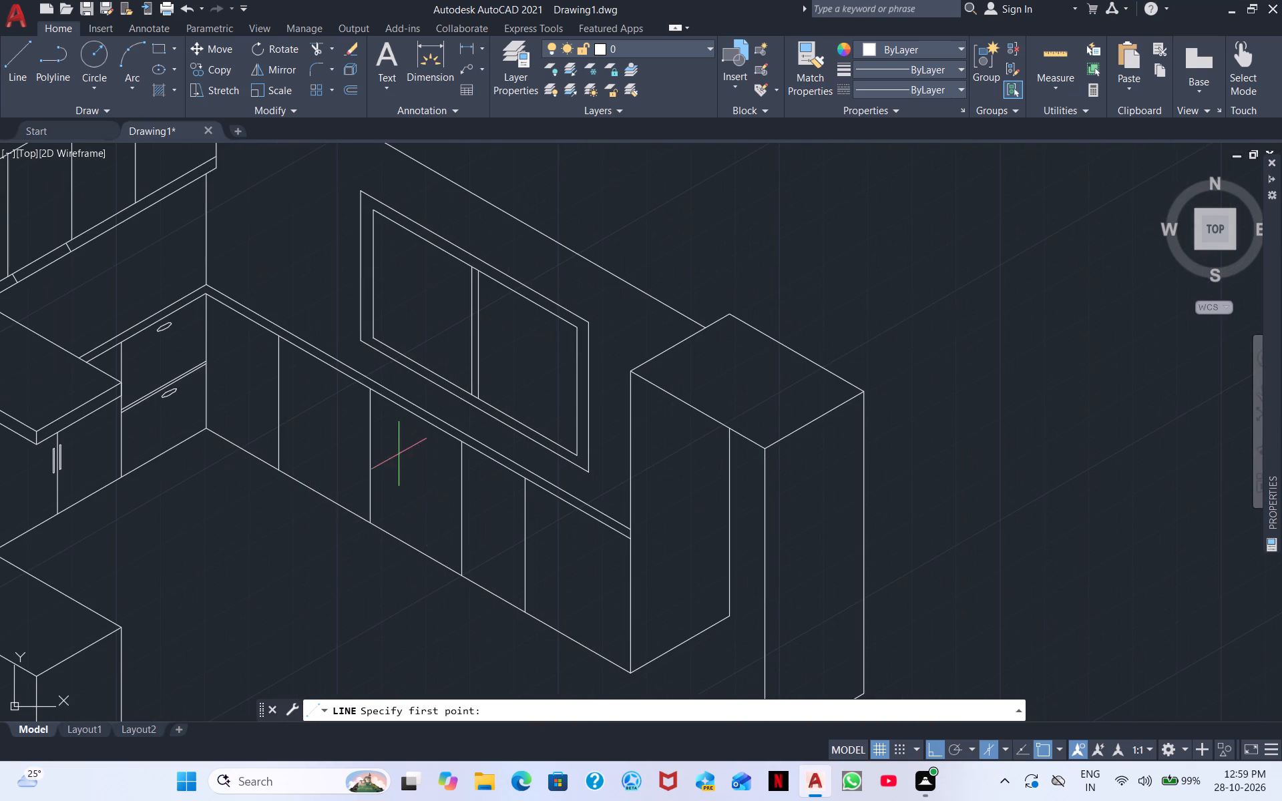
scroll(372, 481, "up", 2)
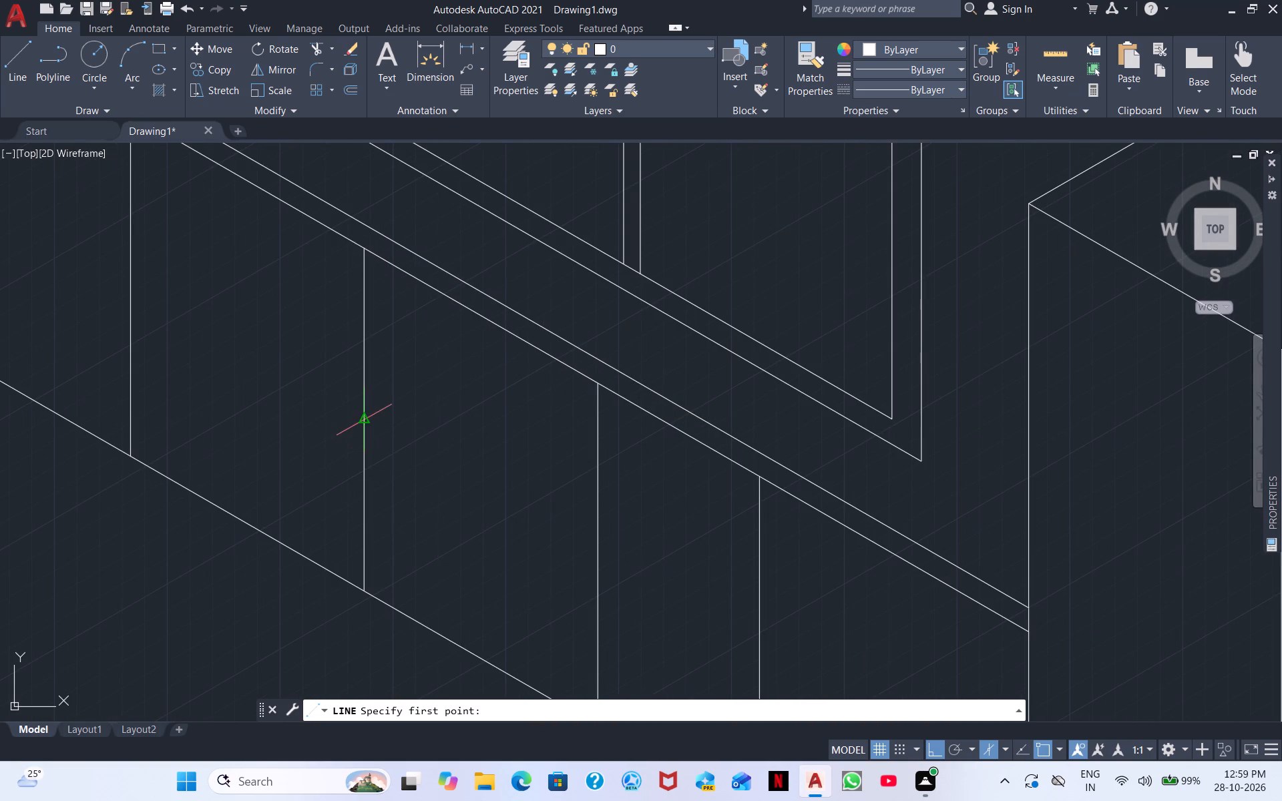
left_click(364, 425)
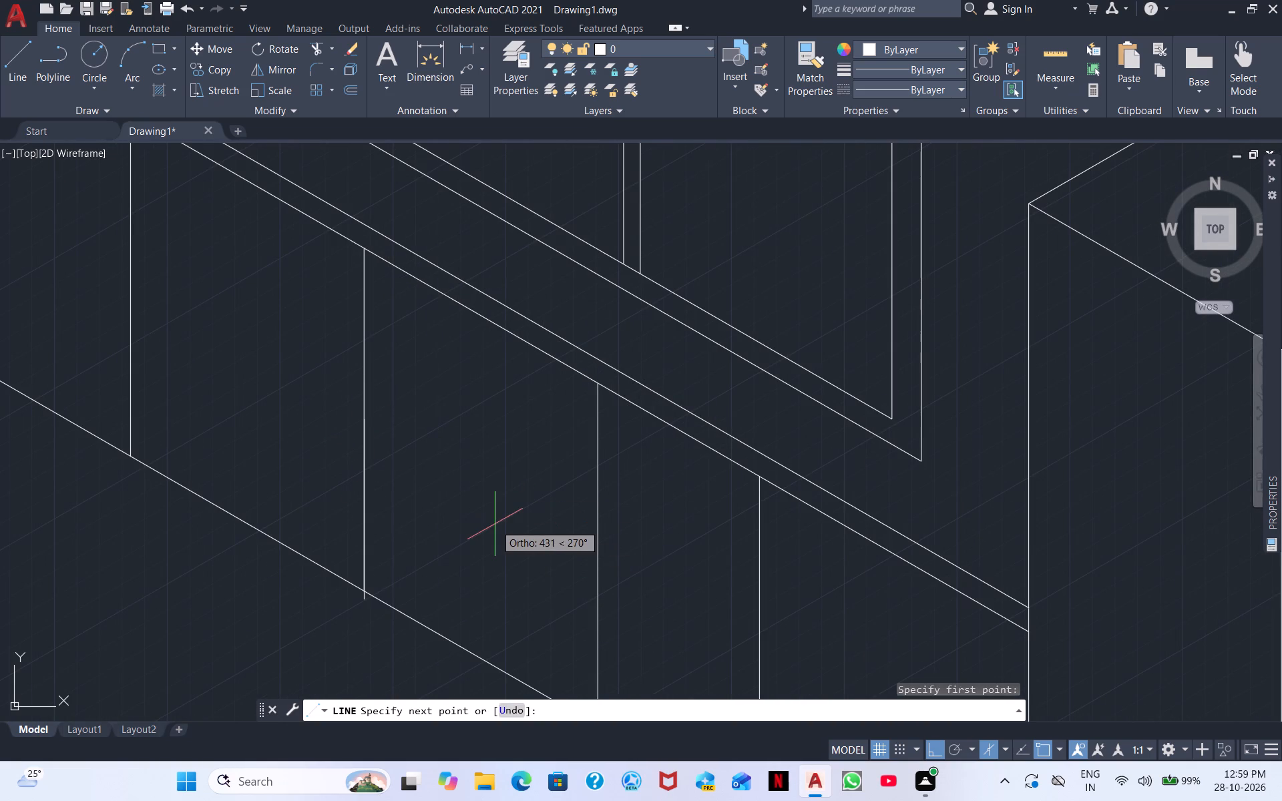
key("F5")
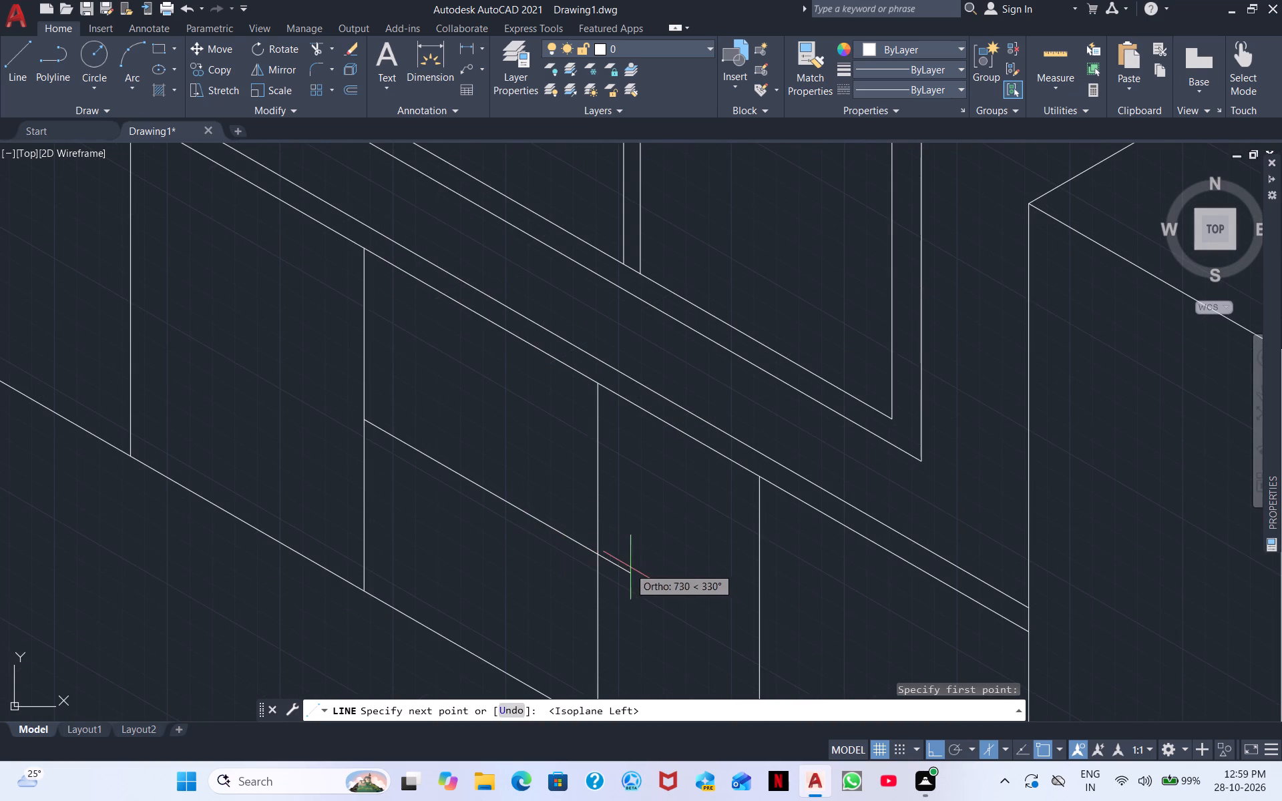
left_click(646, 575)
right_click(646, 575)
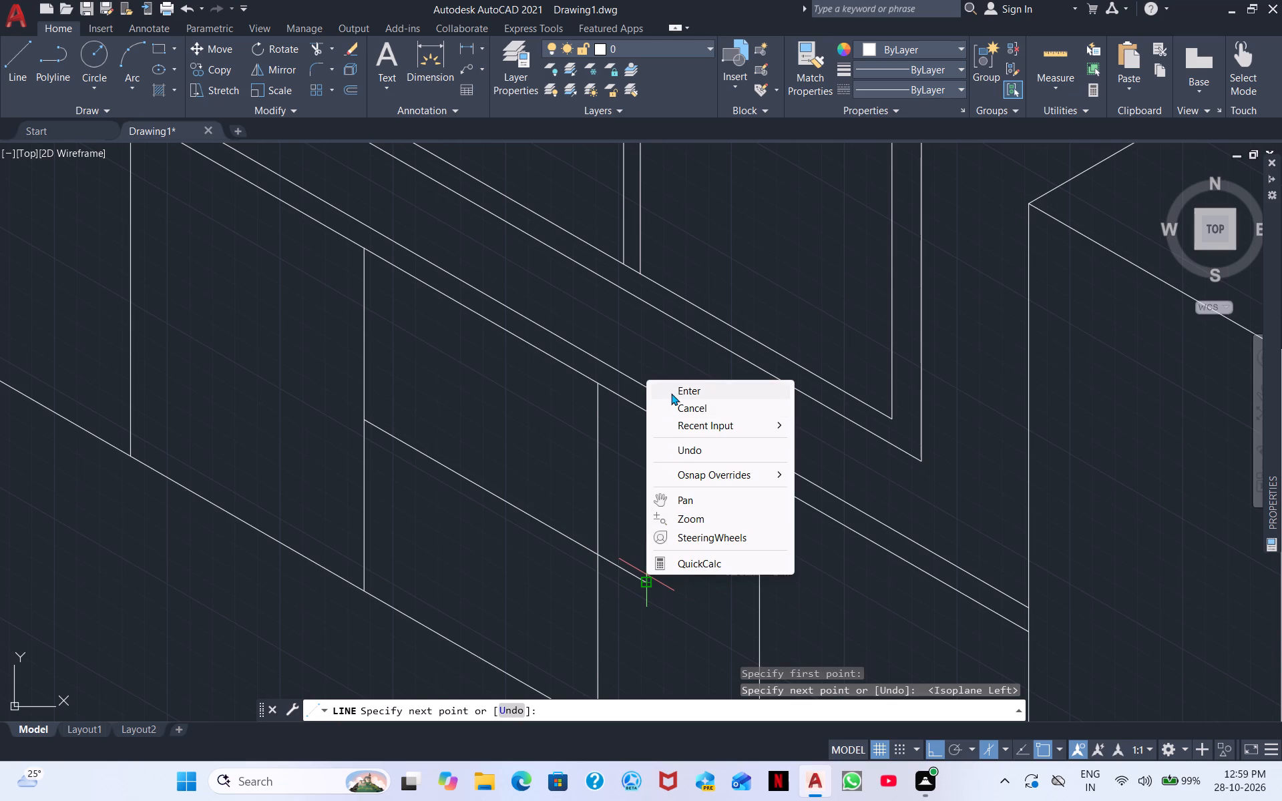
left_click(671, 393)
Draw a parallel line about 780 long just below it, from the second divider to past the third divider.
right_click(702, 544)
left_click(725, 242)
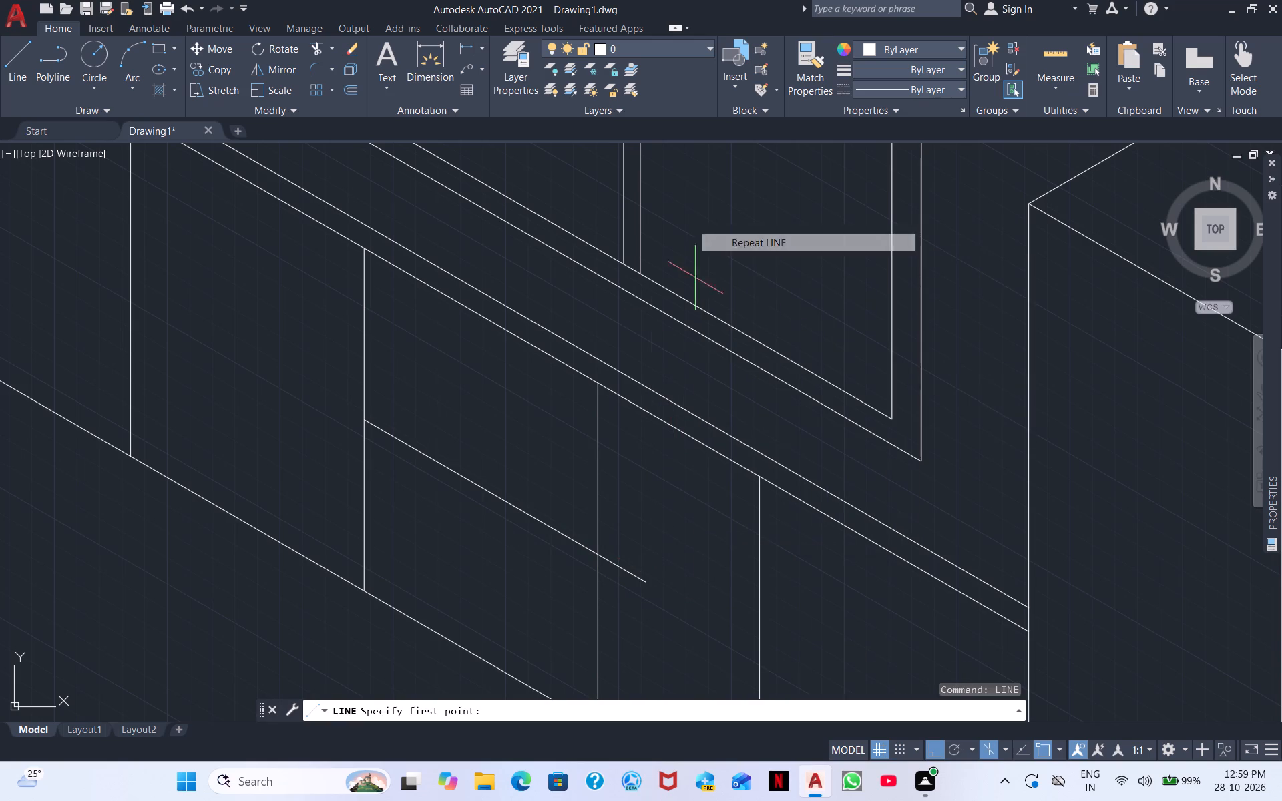
scroll(373, 535, "up", 2)
middle_click_drag(370, 429, 335, 565)
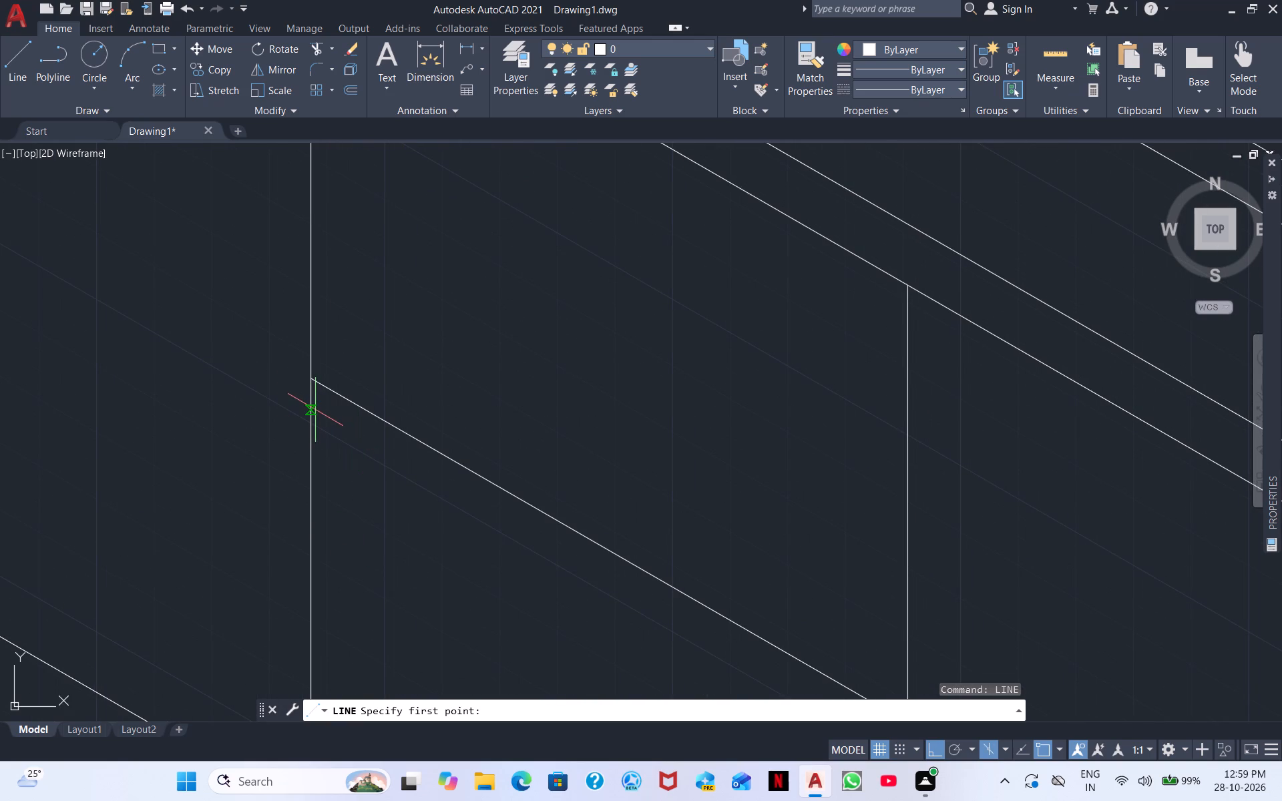
left_click(314, 409)
scroll(509, 565, "down", 2)
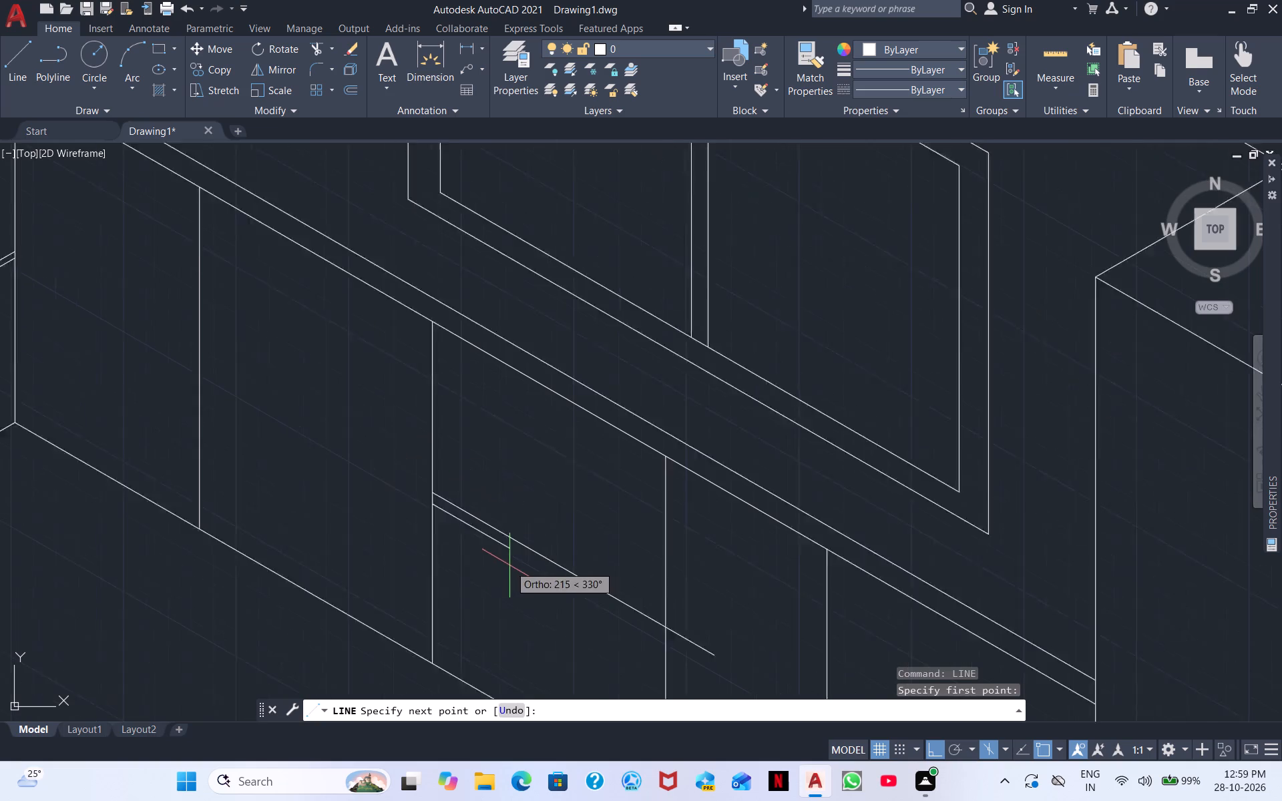
scroll(509, 565, "down", 1)
scroll(642, 617, "up", 3)
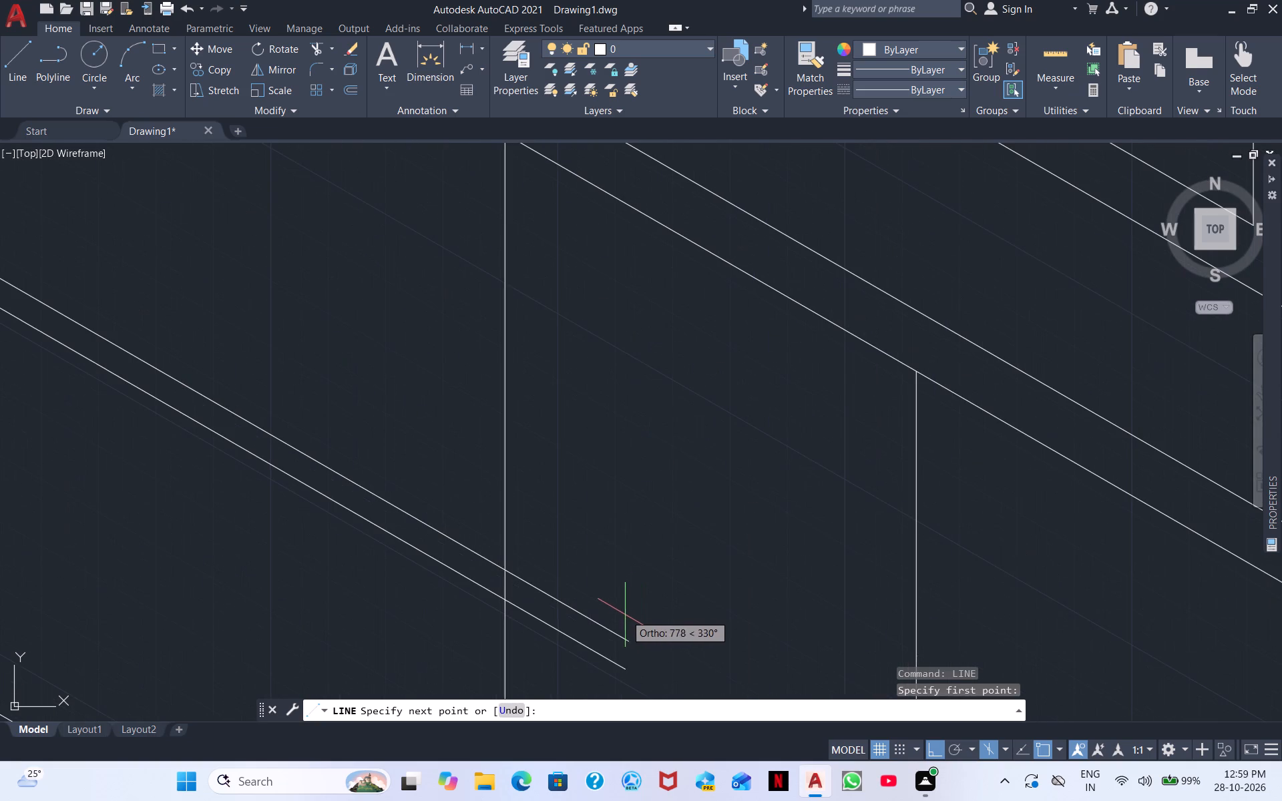
left_click(629, 622)
key("Escape")
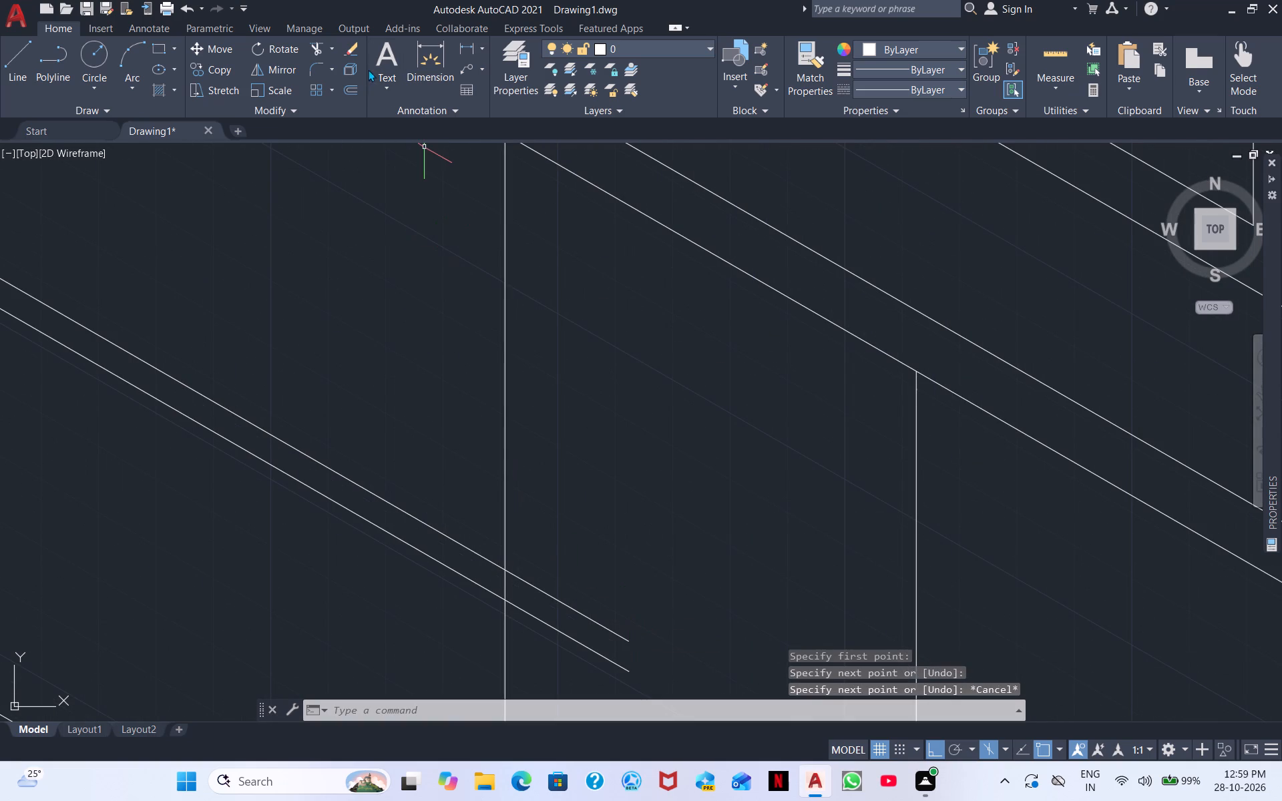
Trim the ends of both parallel lines that extend beyond the third divider.
left_click(318, 50)
left_click_drag(620, 575, 596, 717)
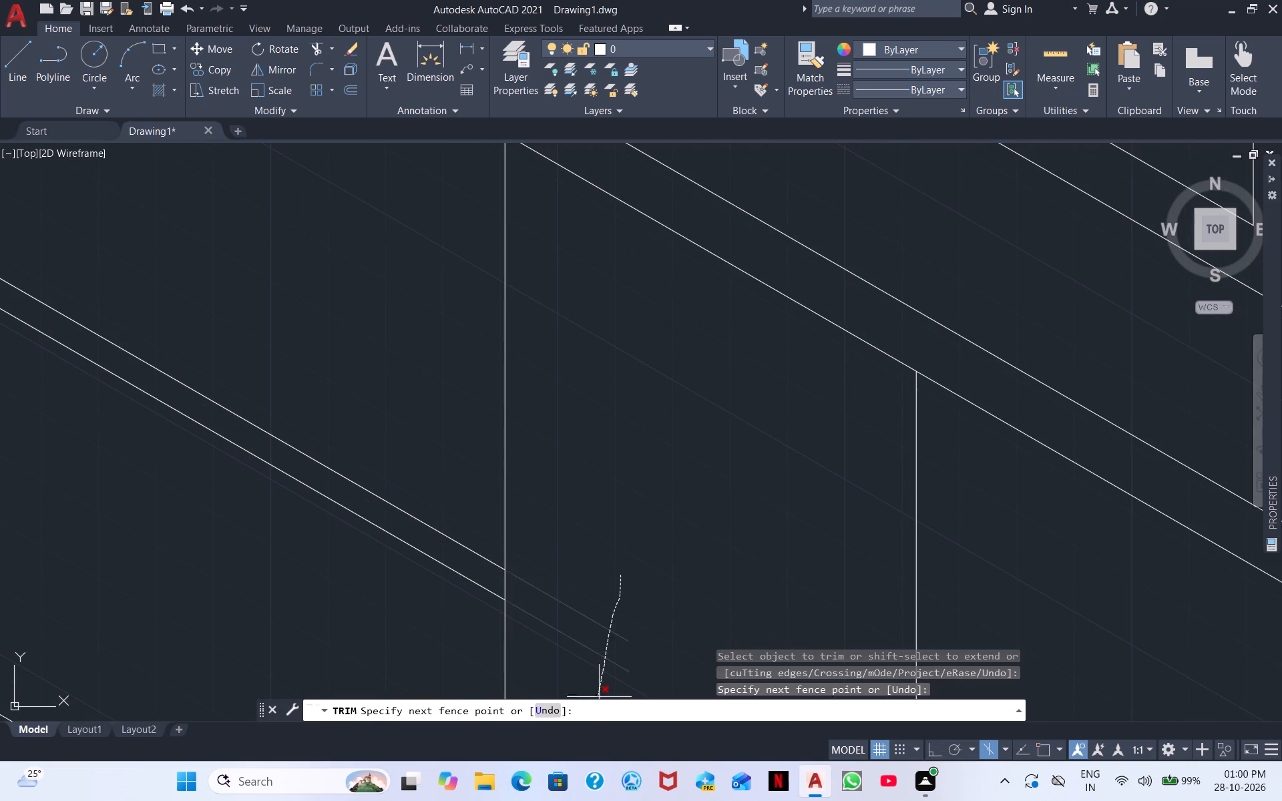
scroll(241, 495, "down", 2)
middle_click_drag(147, 535, 481, 551)
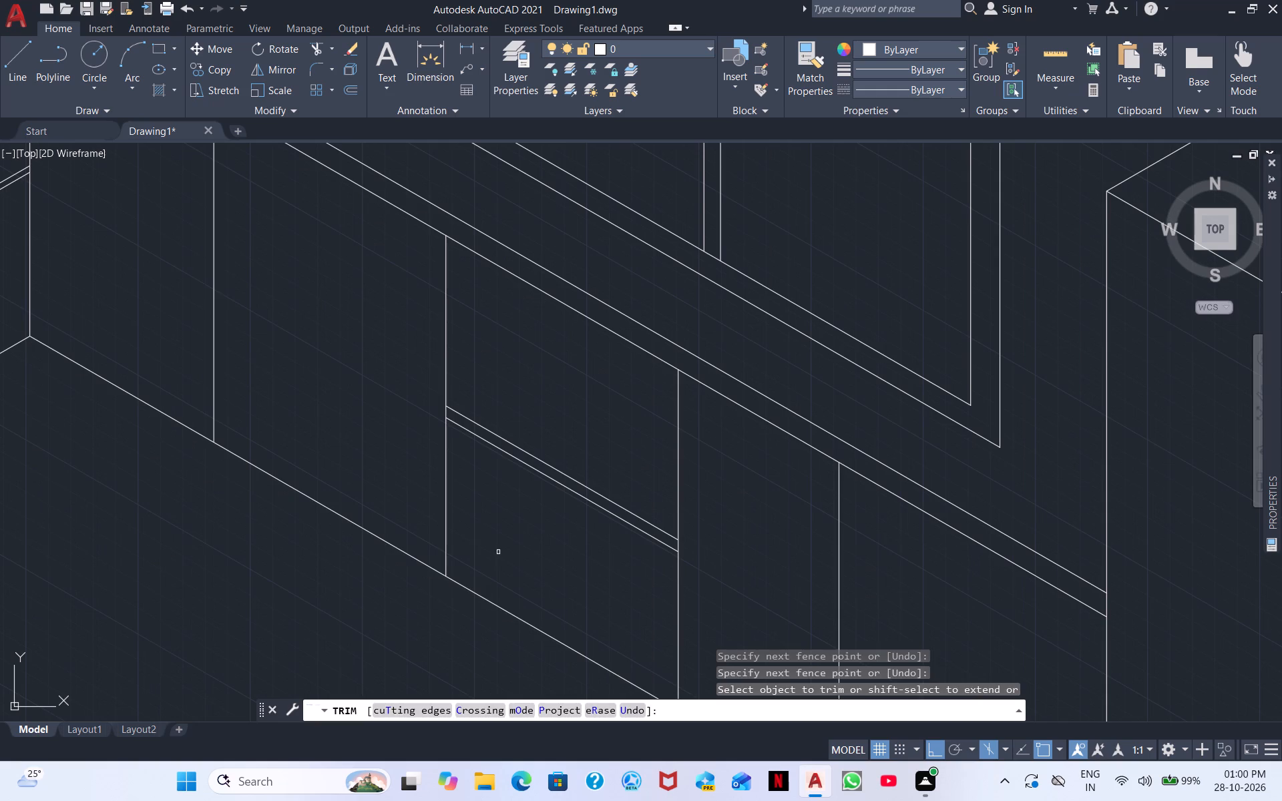
key("Escape")
Draw a narrow vertical handle outline about 250 tall in the second panel, just beside the first divider.
middle_click_drag(326, 471, 658, 585)
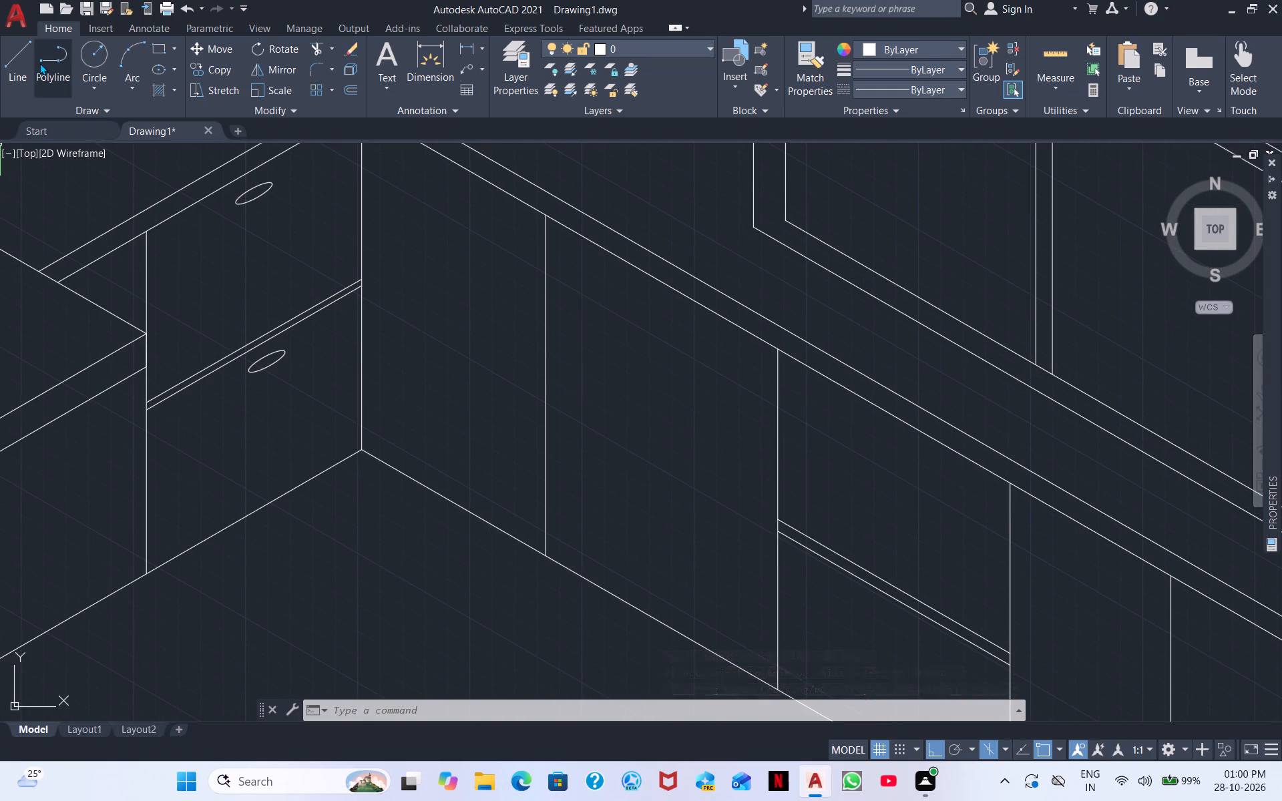
left_click(4, 54)
scroll(560, 338, "up", 1)
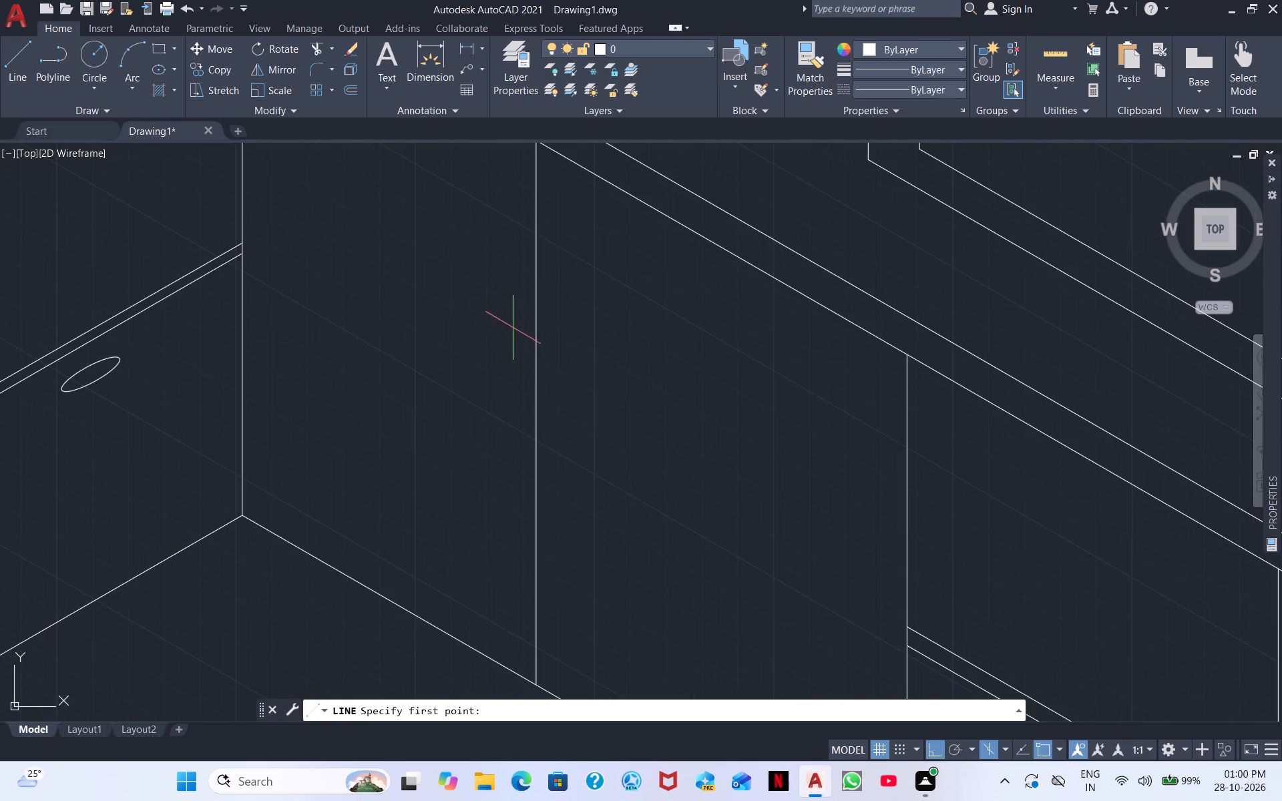
left_click(551, 339)
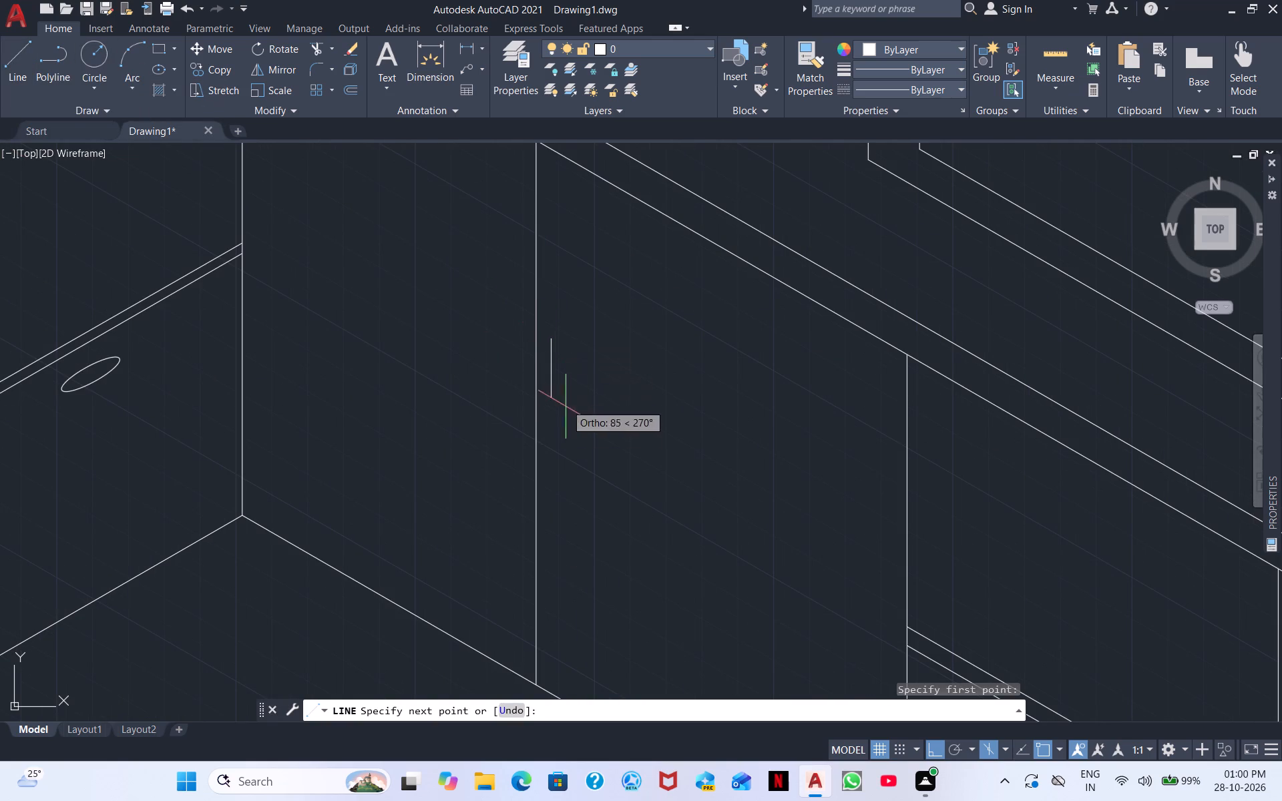
left_click(552, 503)
left_click(562, 504)
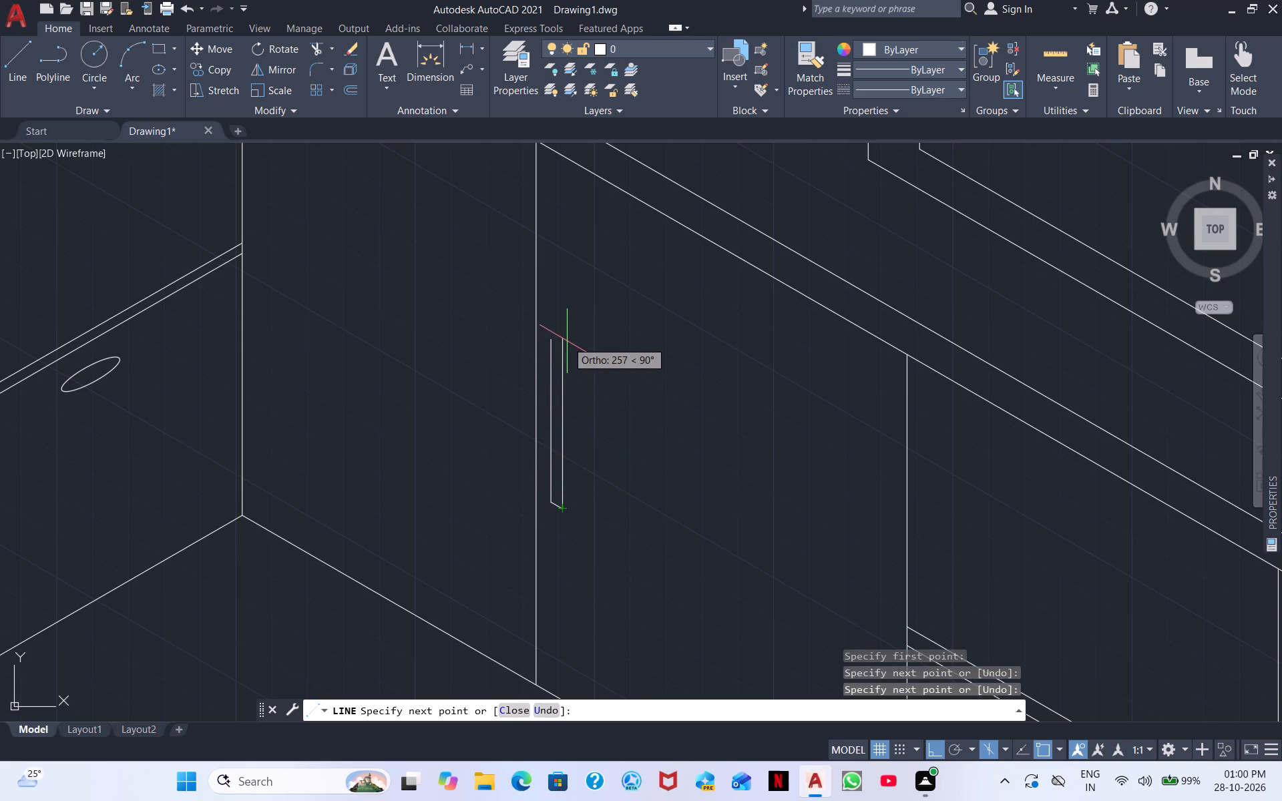
left_click(562, 344)
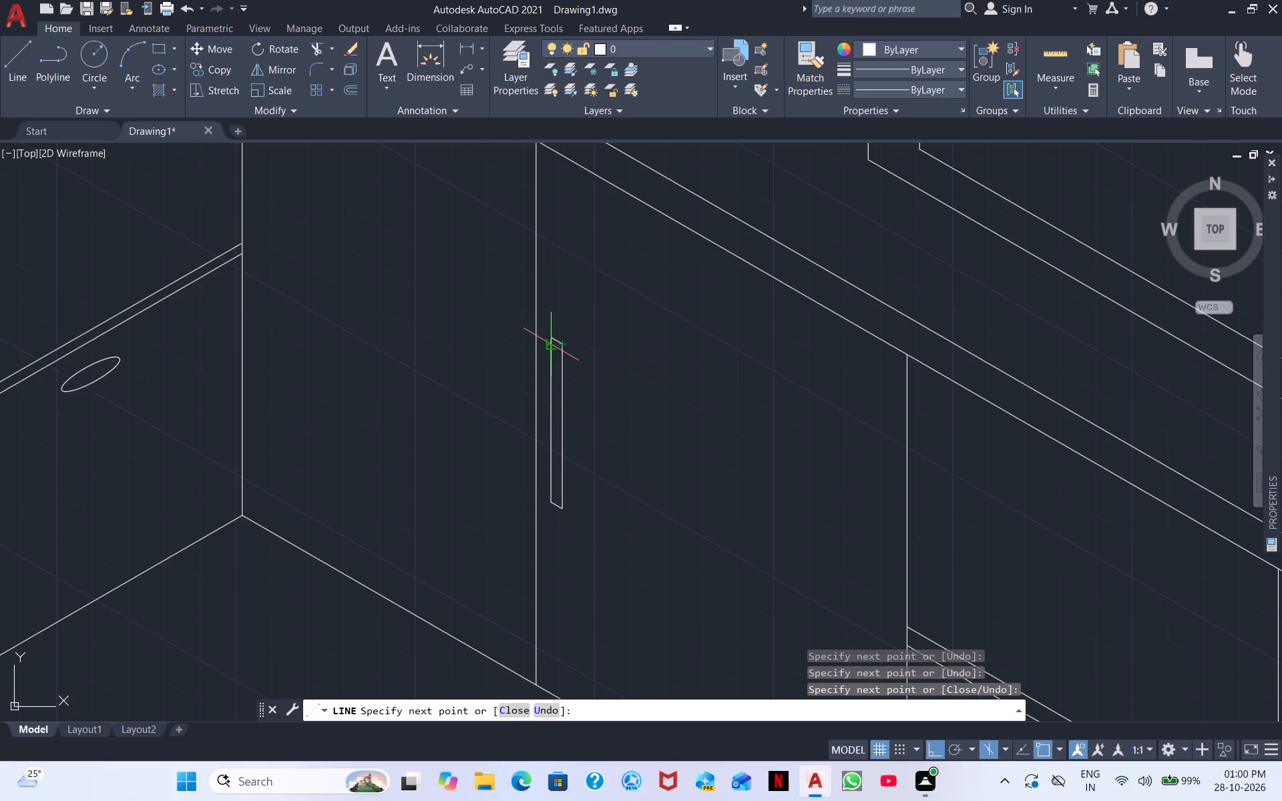
left_click(551, 342)
scroll(545, 338, "up", 3)
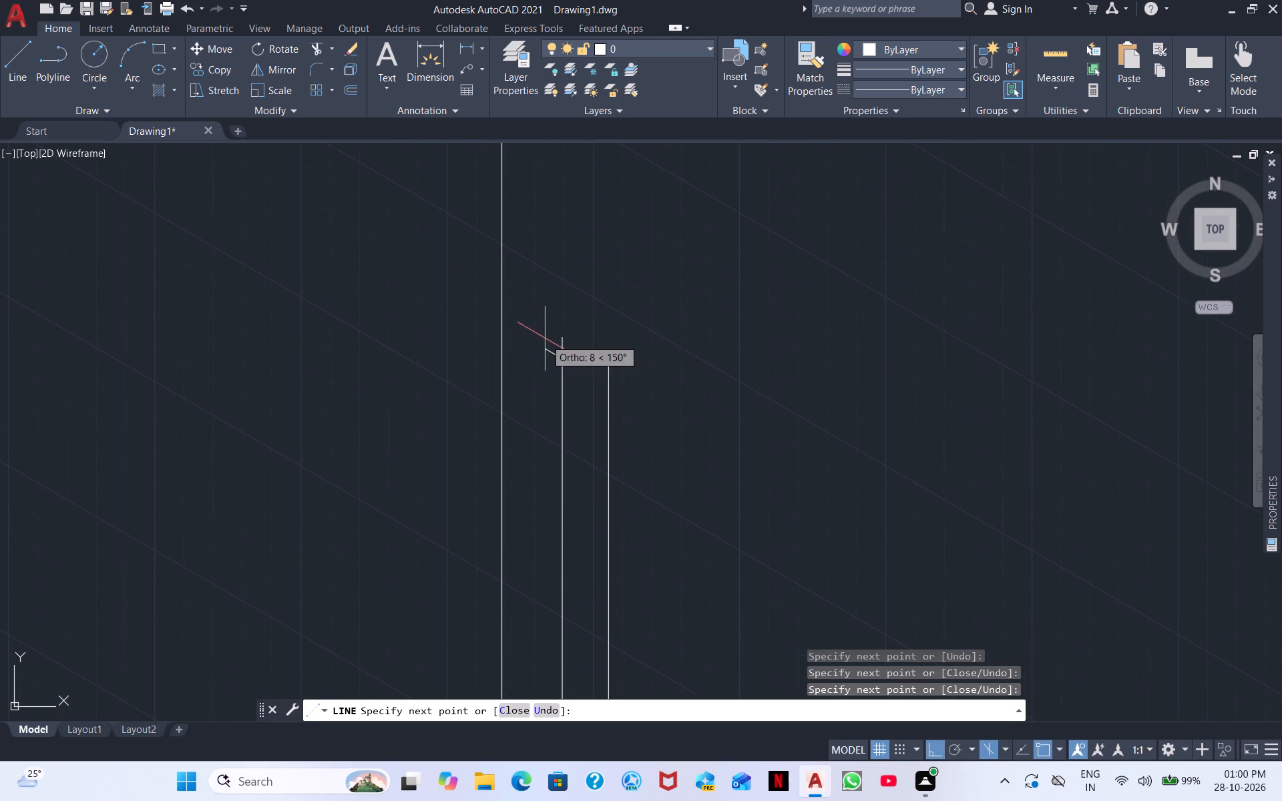
key("Escape")
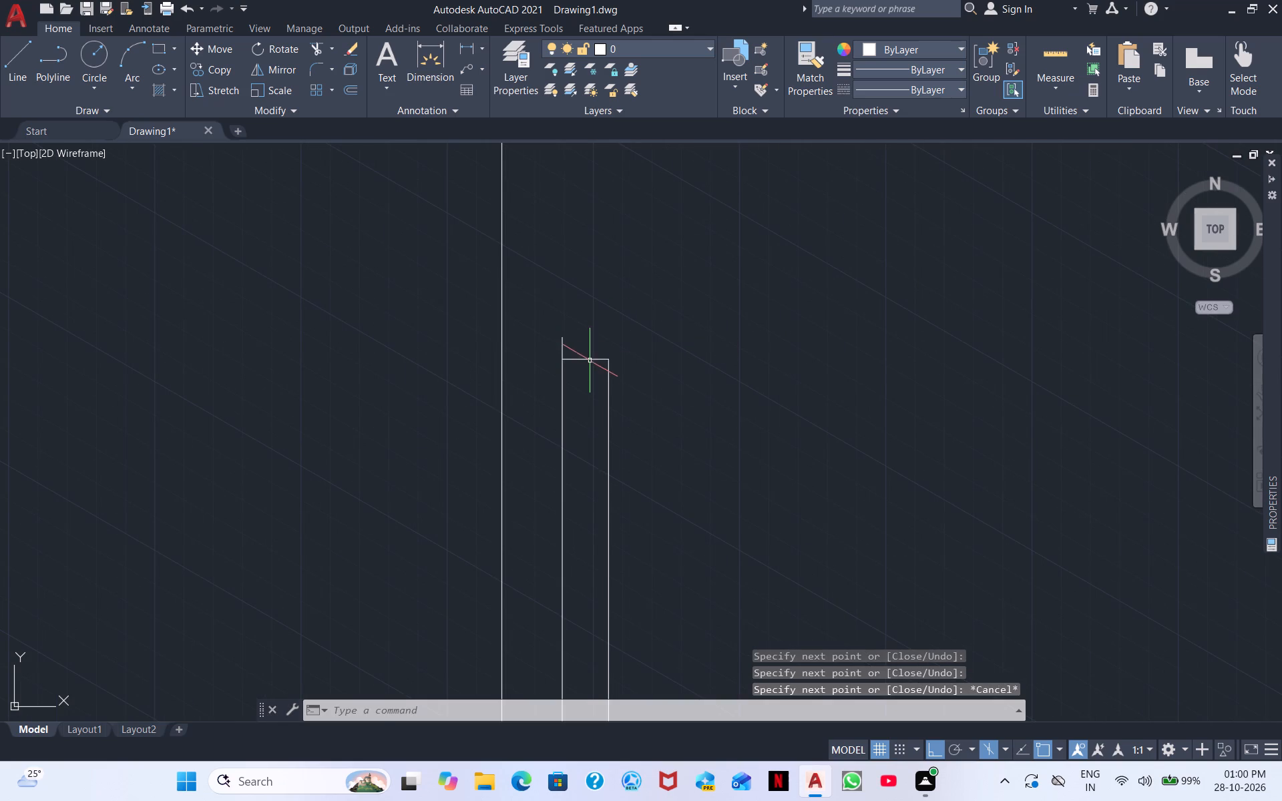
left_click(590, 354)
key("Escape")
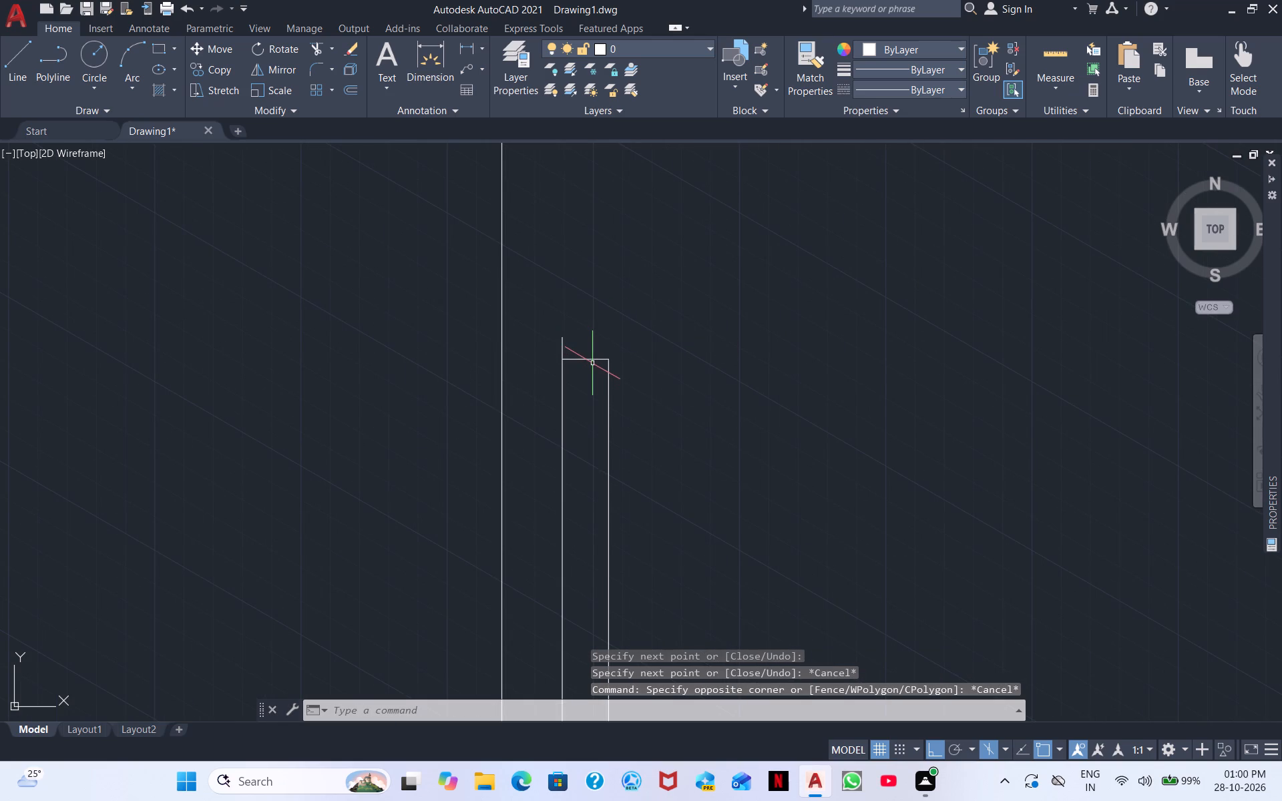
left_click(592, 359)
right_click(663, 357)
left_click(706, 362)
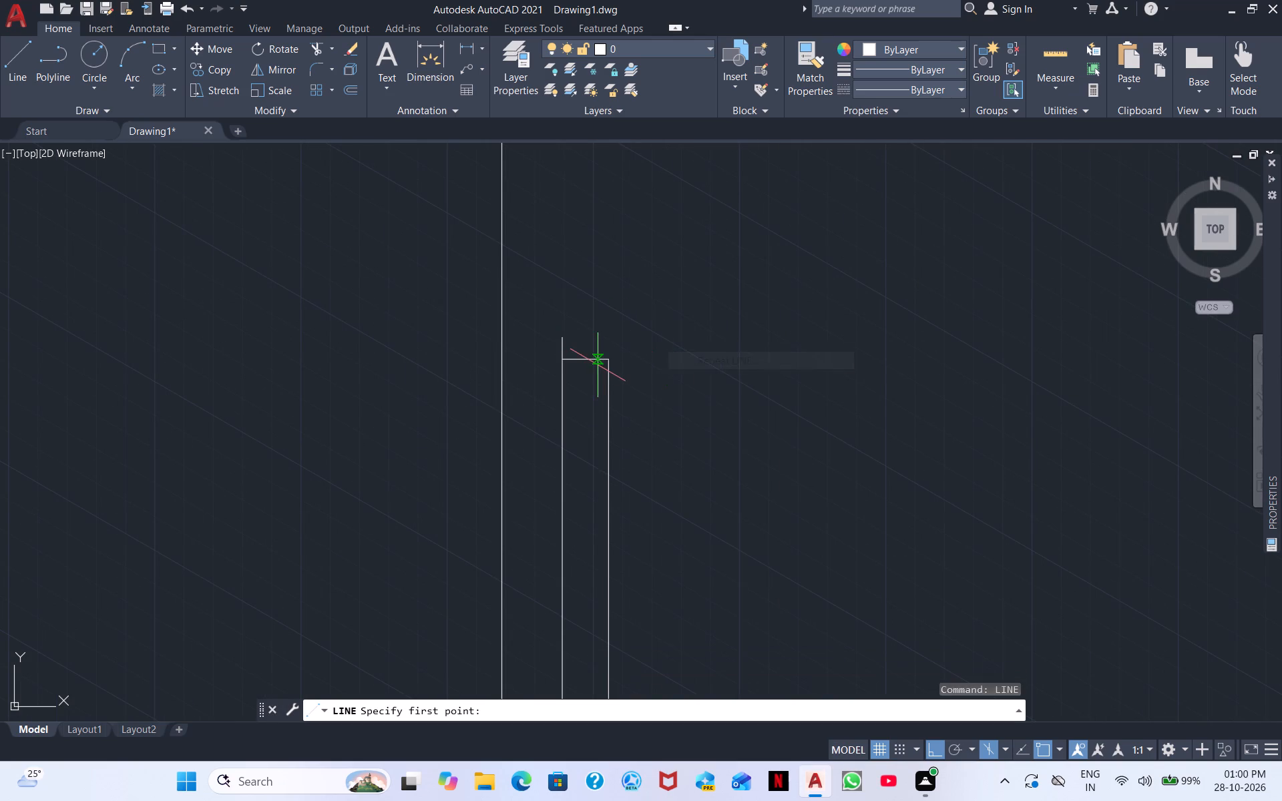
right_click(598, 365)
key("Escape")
Draw a sloping top edge on the handle, joining the upper endpoints of its two vertical sides.
right_click(690, 317)
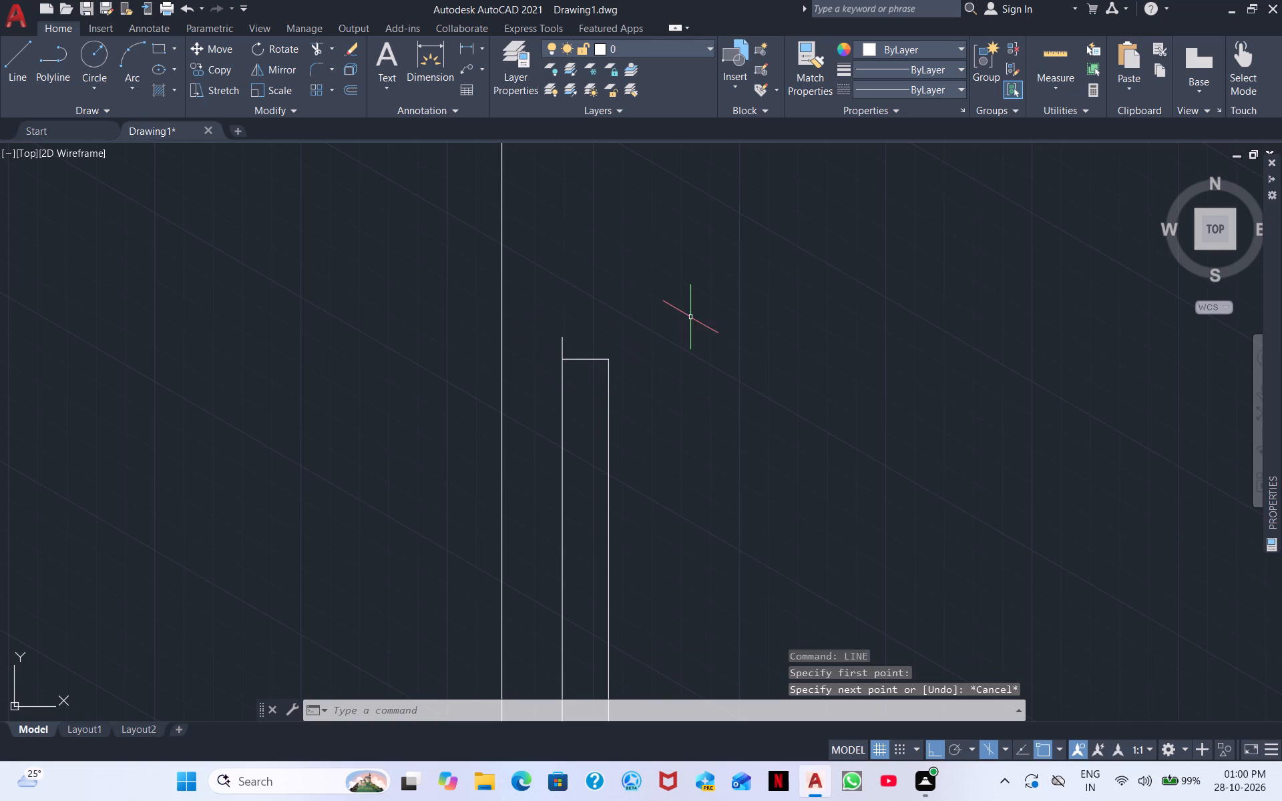
left_click(743, 325)
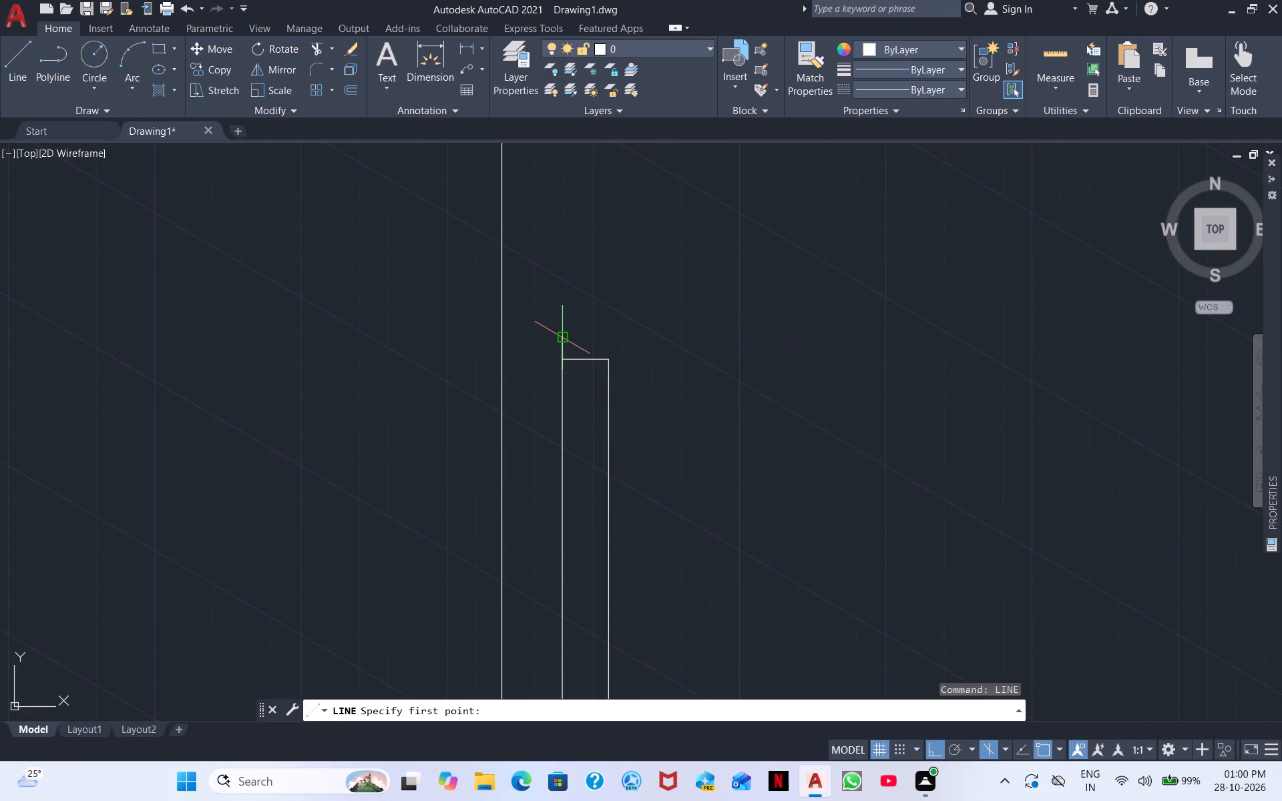
left_click(560, 338)
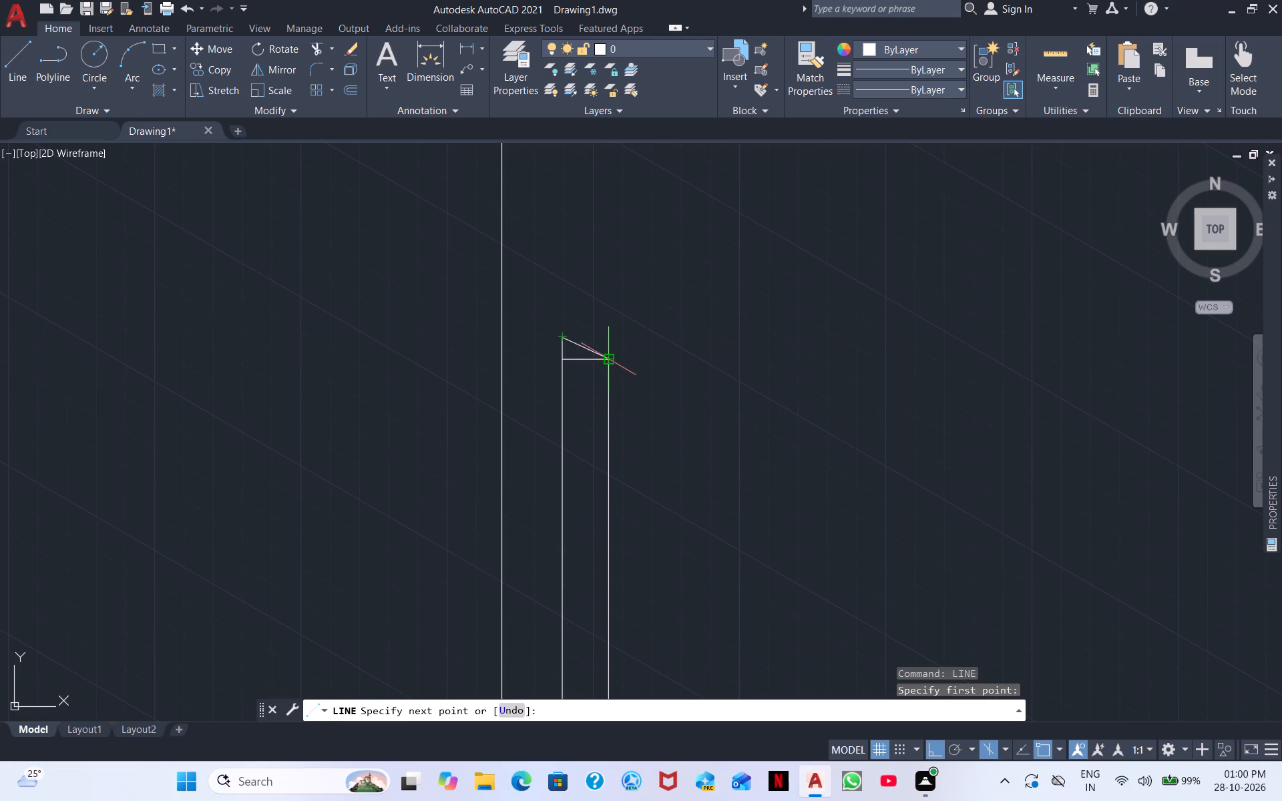
left_click(608, 354)
key("Escape")
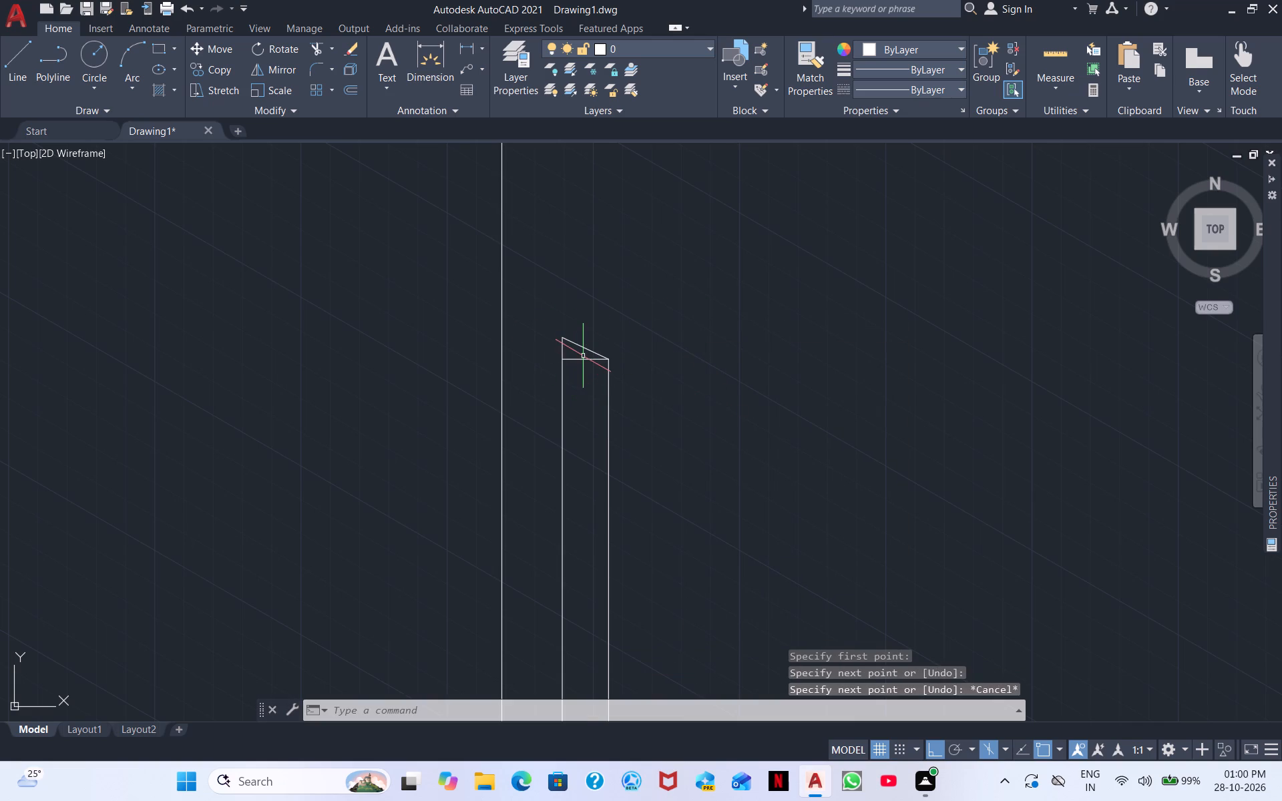
Erase the short horizontal line at the top of the narrow handle, leaving the sloping top edge.
left_click(582, 358)
right_click(688, 368)
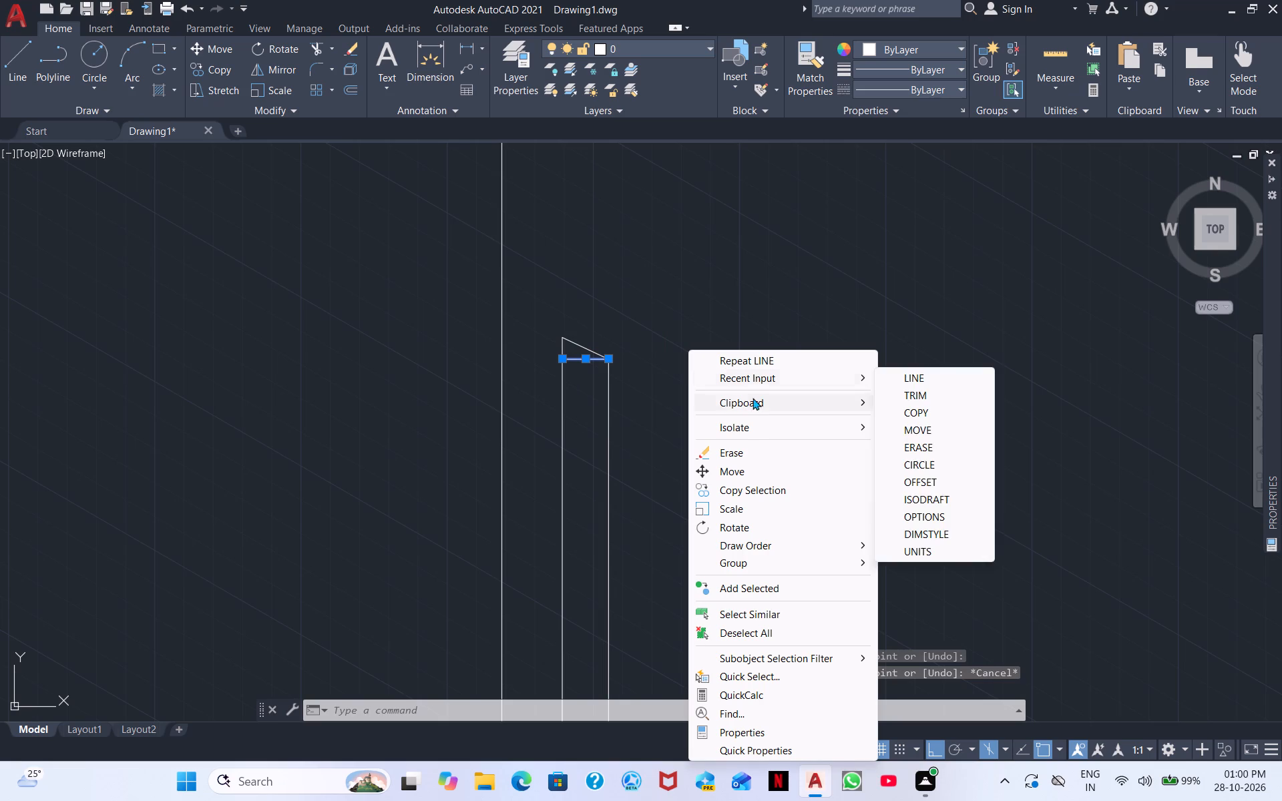
left_click(749, 454)
Copy the complete handle outline along the isometric axis to the other side of the first divider, in the first panel.
scroll(677, 408, "down", 4)
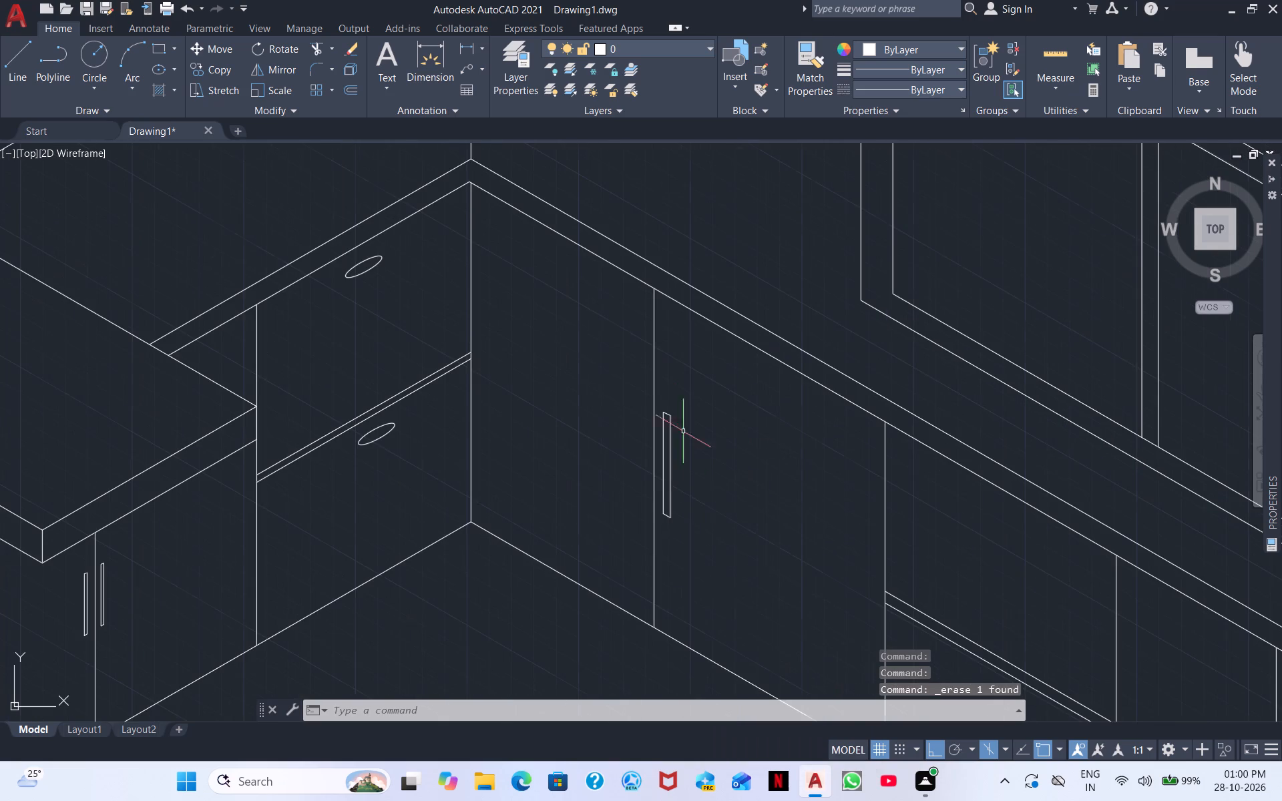
left_click(700, 571)
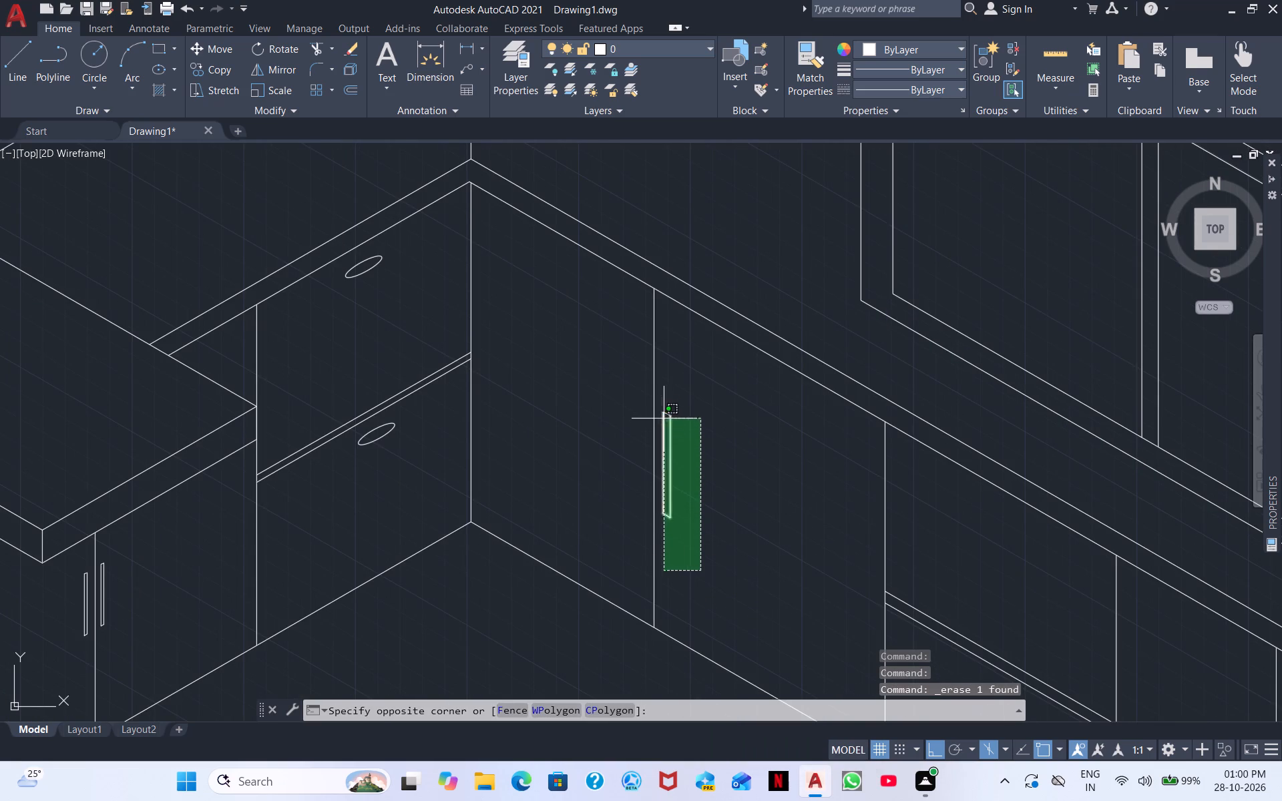
left_click(665, 410)
scroll(712, 465, "up", 2)
left_click(597, 515)
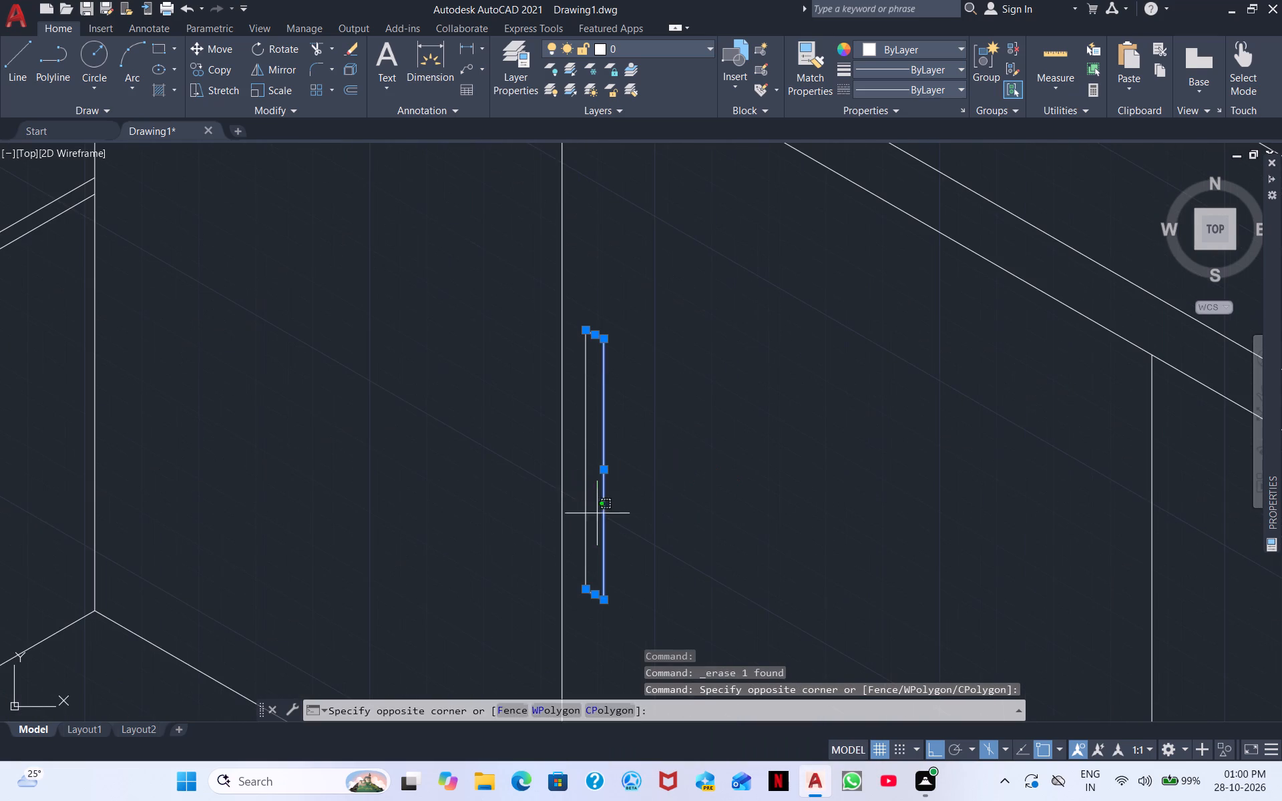
left_click(576, 484)
right_click(714, 537)
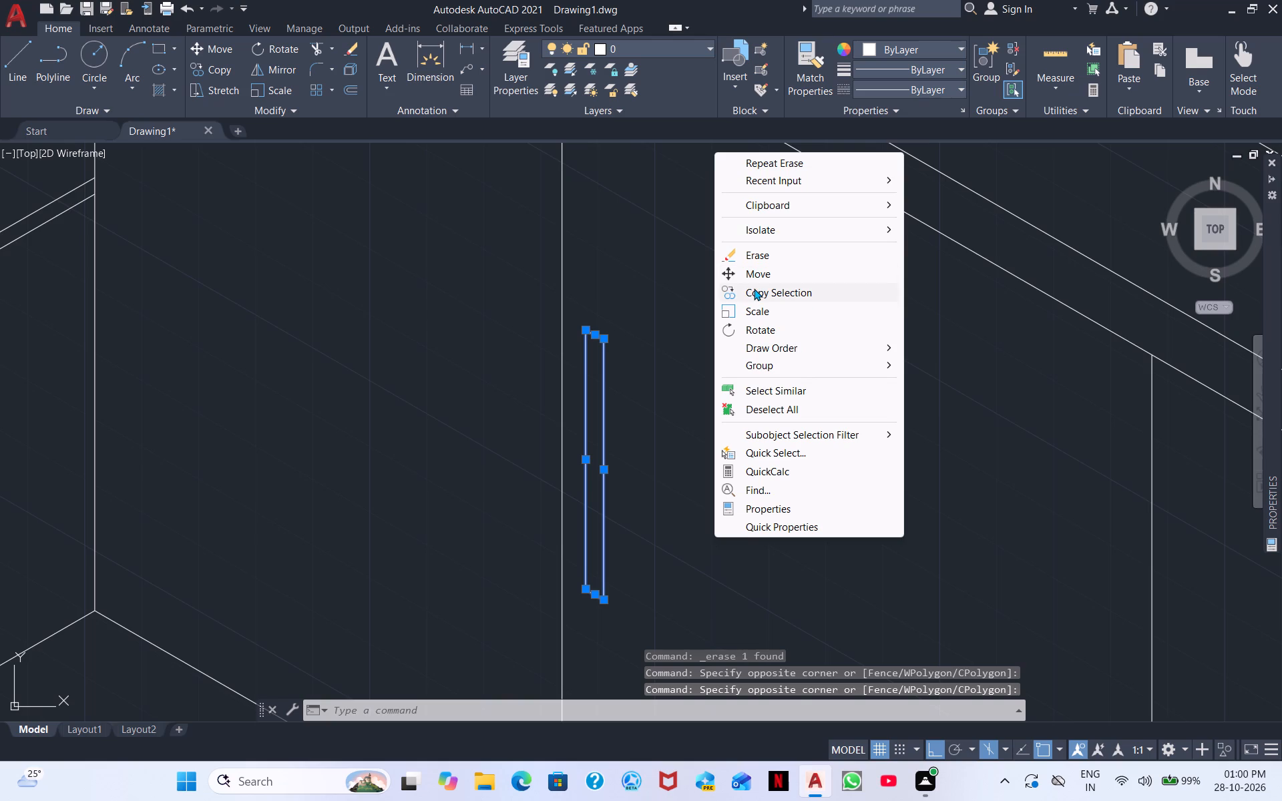
left_click(754, 288)
left_click(588, 461)
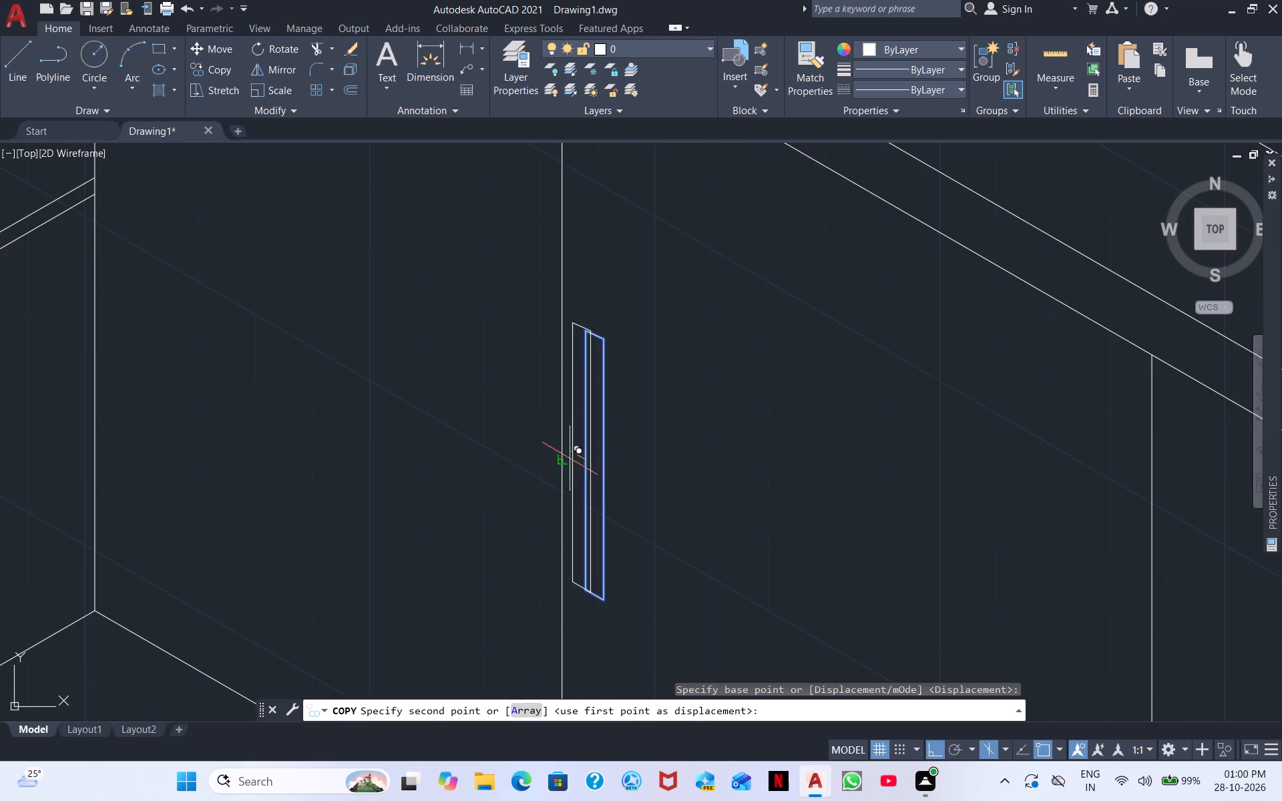
left_click(515, 443)
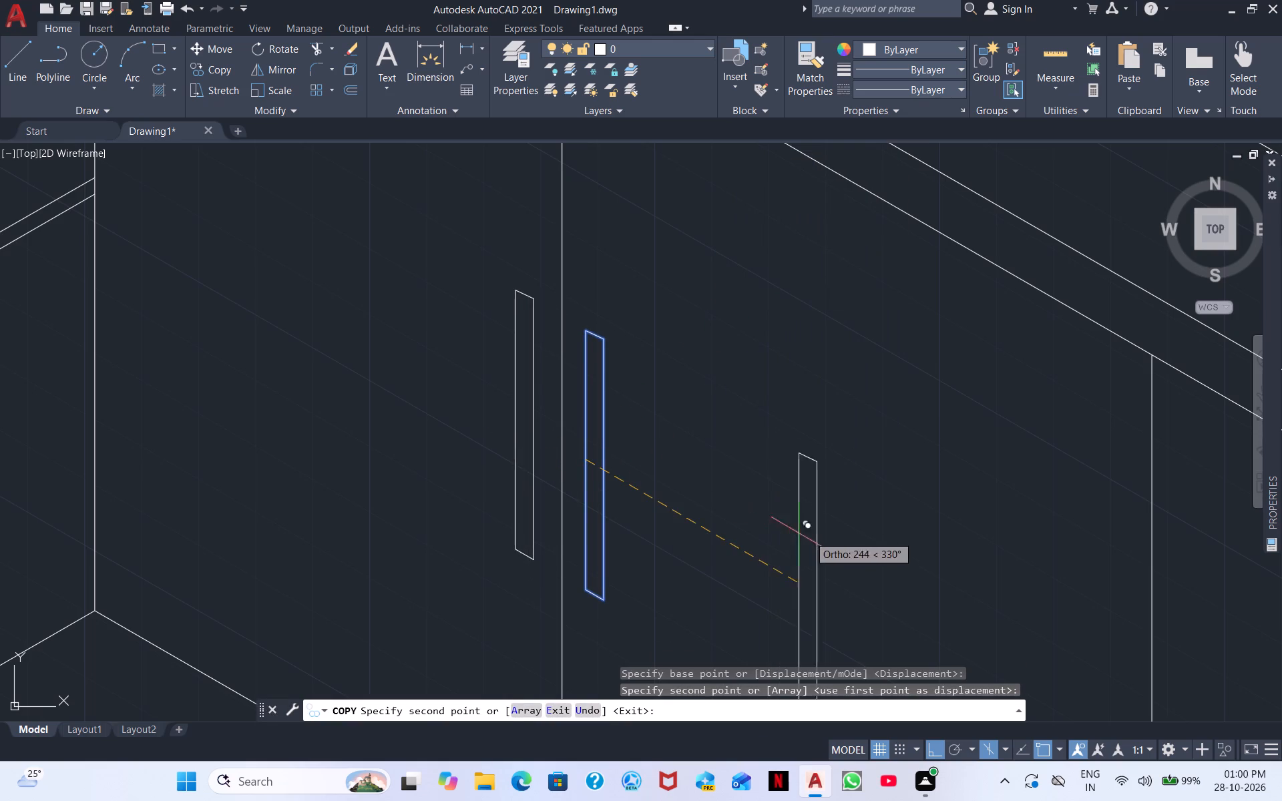
Place two more copies of the handle, one on each side of the fourth divider, and finish copying.
middle_click_drag(957, 571, 460, 342)
middle_click_drag(748, 519, 377, 246)
scroll(746, 388, "down", 2)
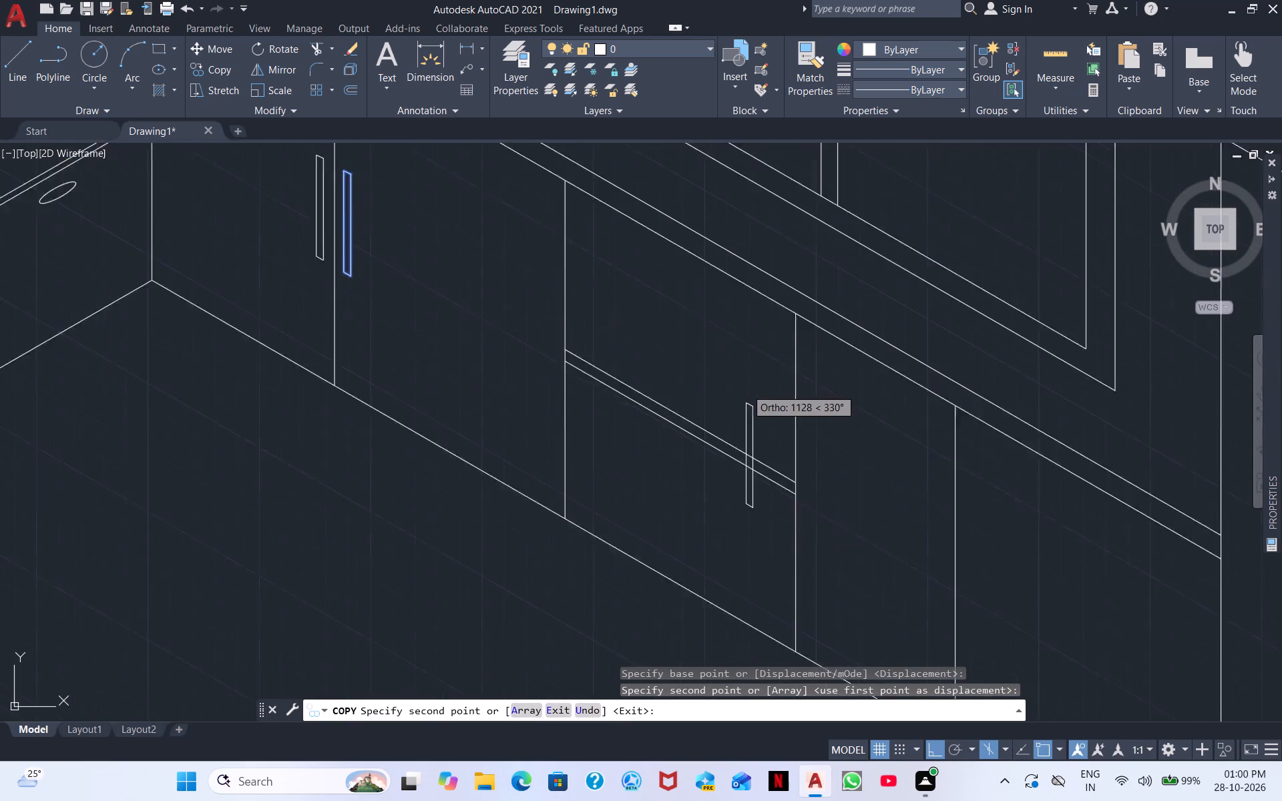
scroll(746, 388, "down", 1)
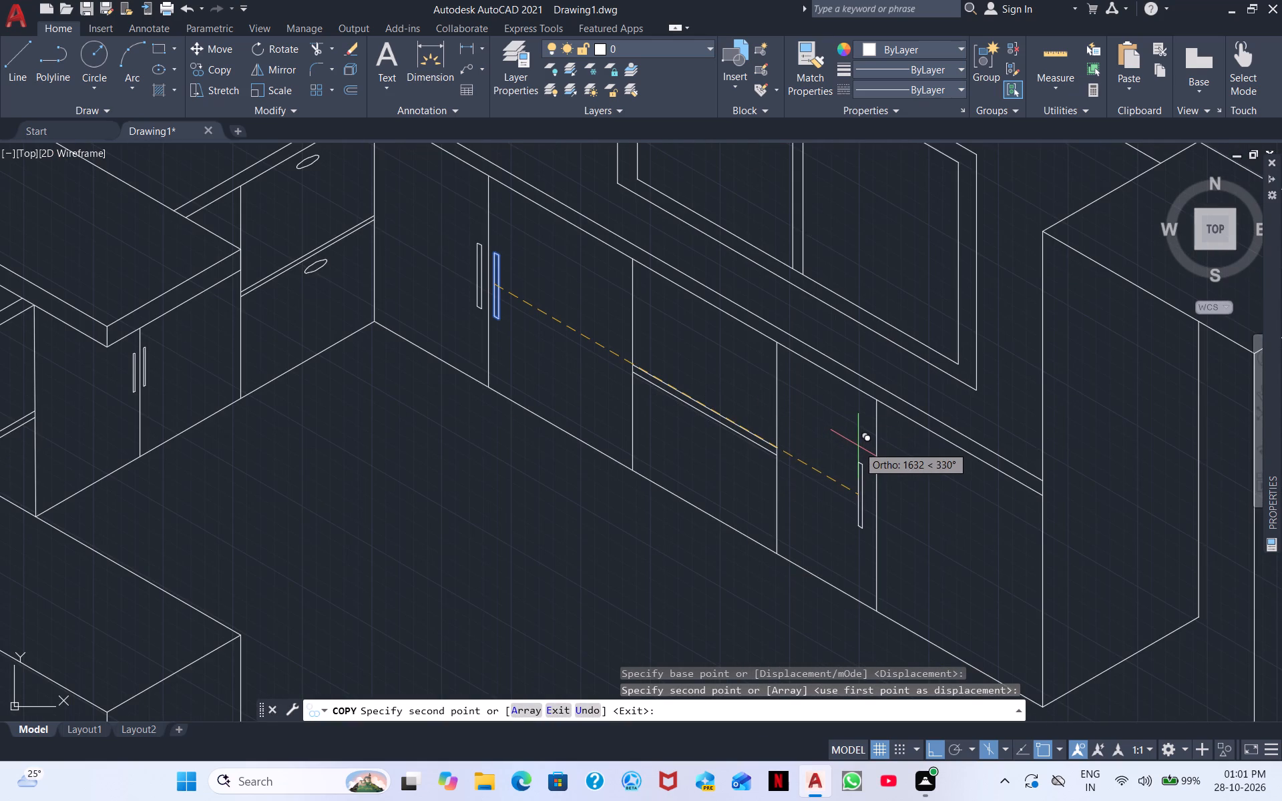
left_click(865, 459)
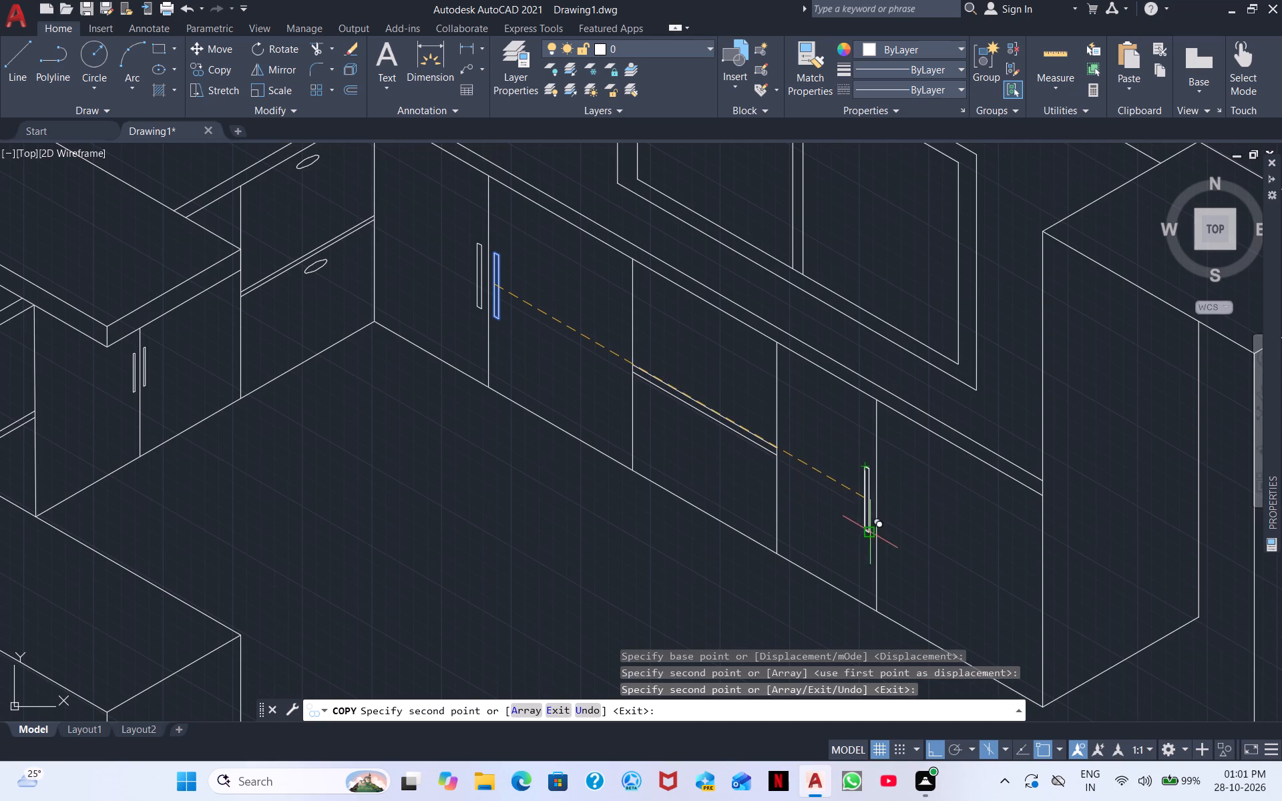
scroll(883, 530, "up", 2)
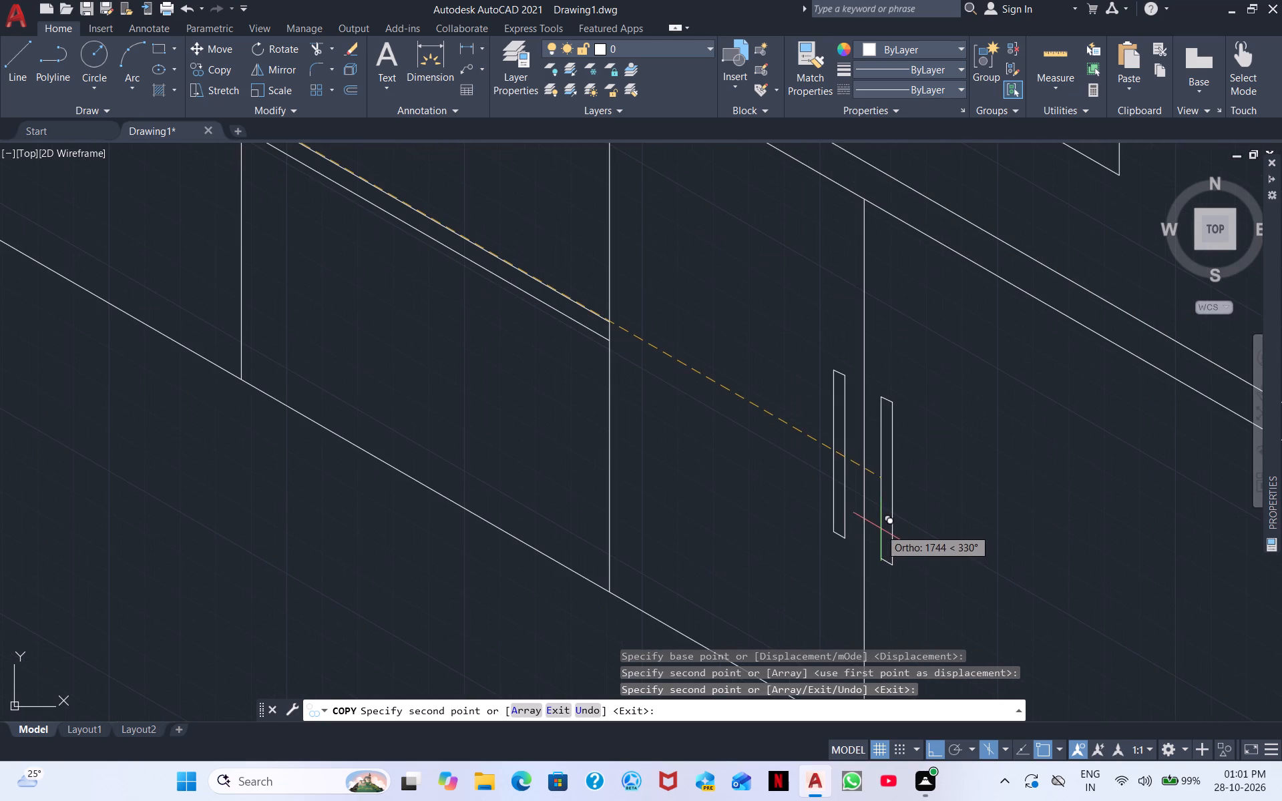
left_click(884, 531)
key("Escape")
Look over the side-wall panels, handles, window and end block.
scroll(651, 521, "down", 2)
scroll(618, 445, "down", 1)
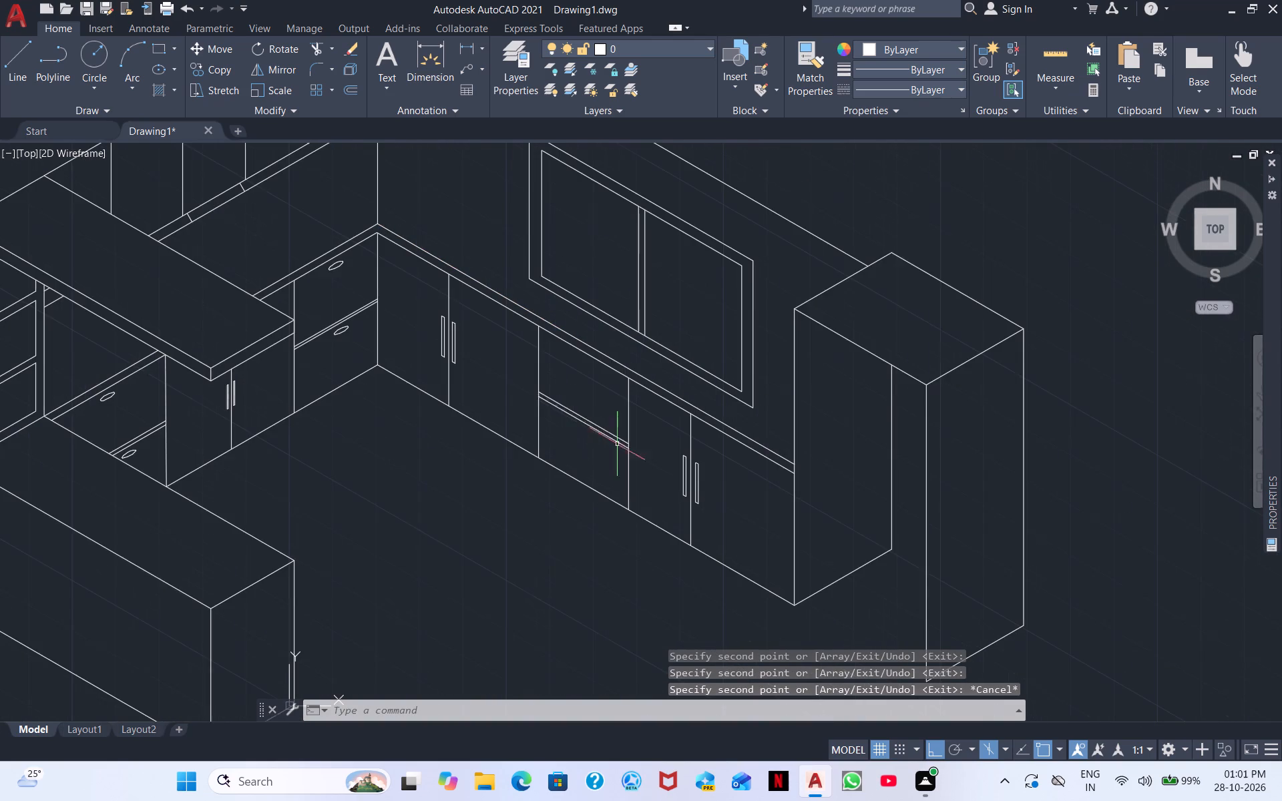
scroll(482, 399, "up", 2)
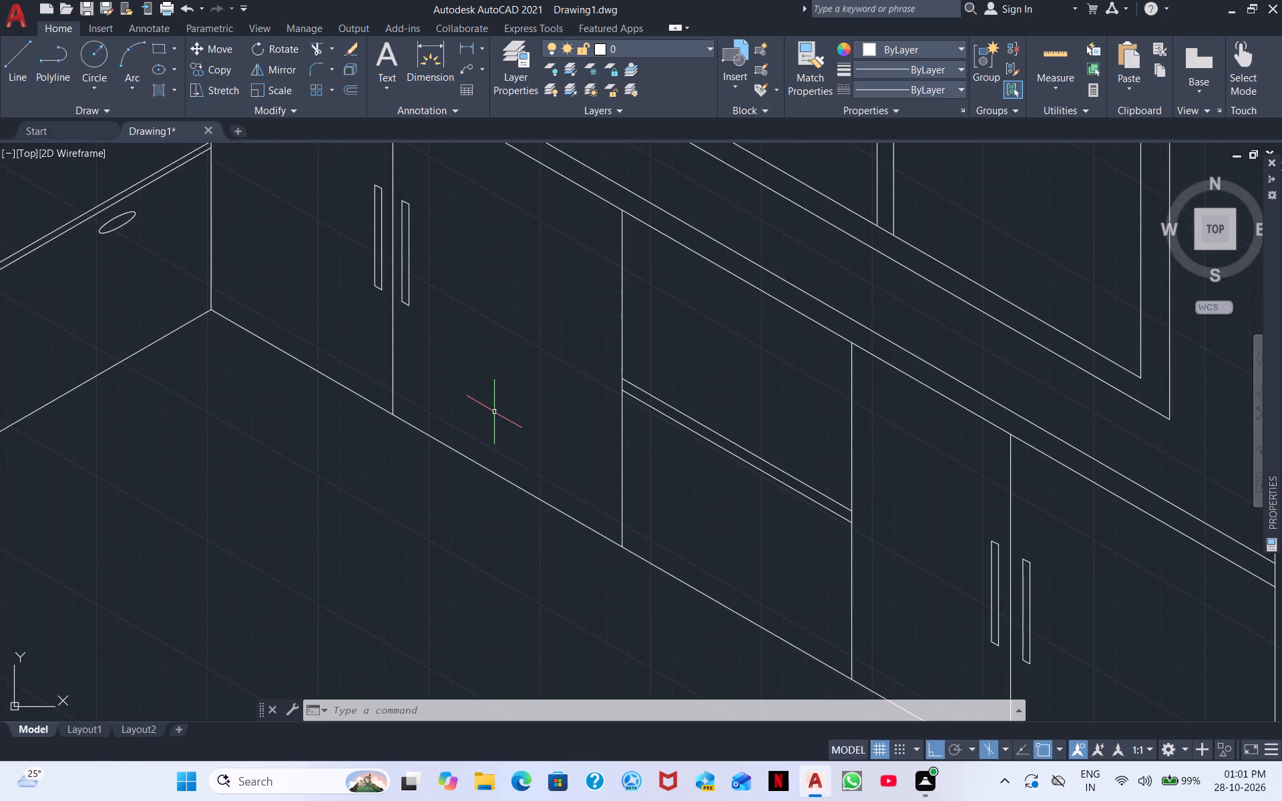
scroll(544, 271, "down", 1)
scroll(799, 322, "down", 1)
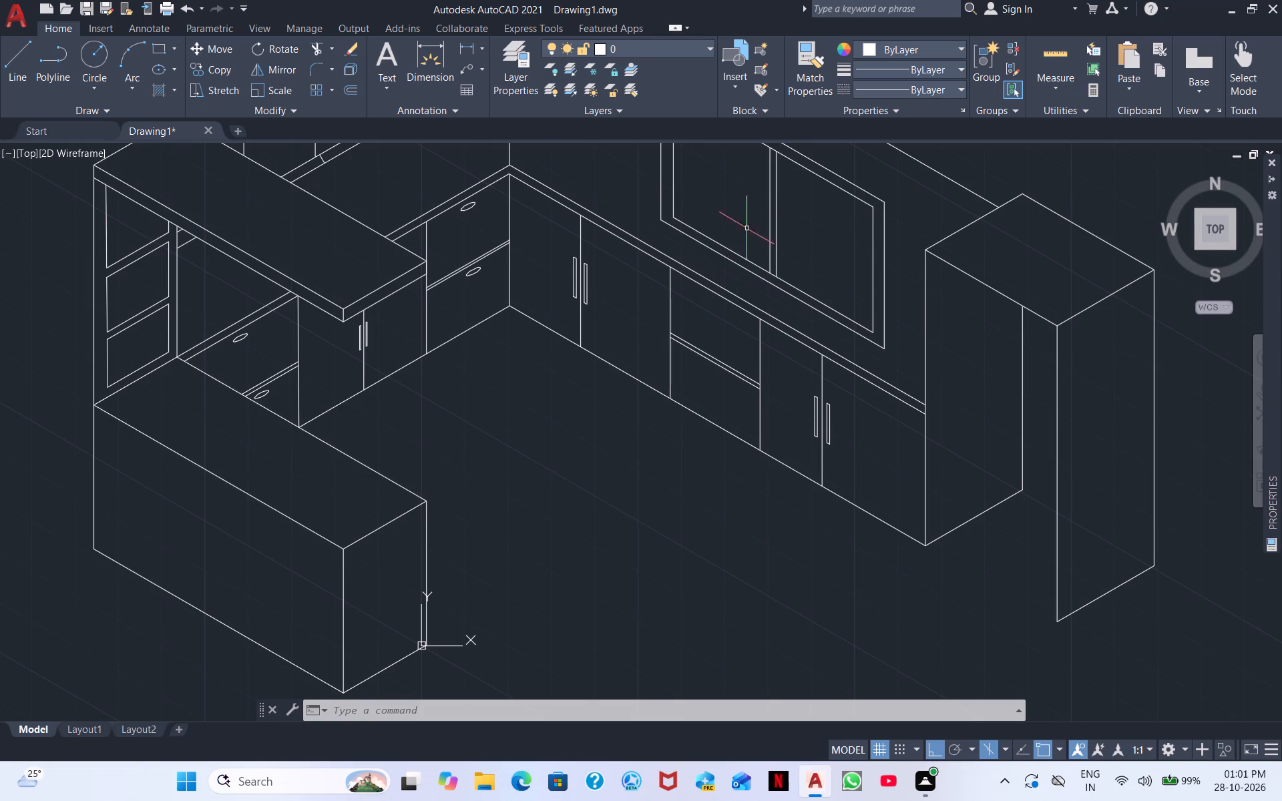
scroll(746, 210, "down", 1)
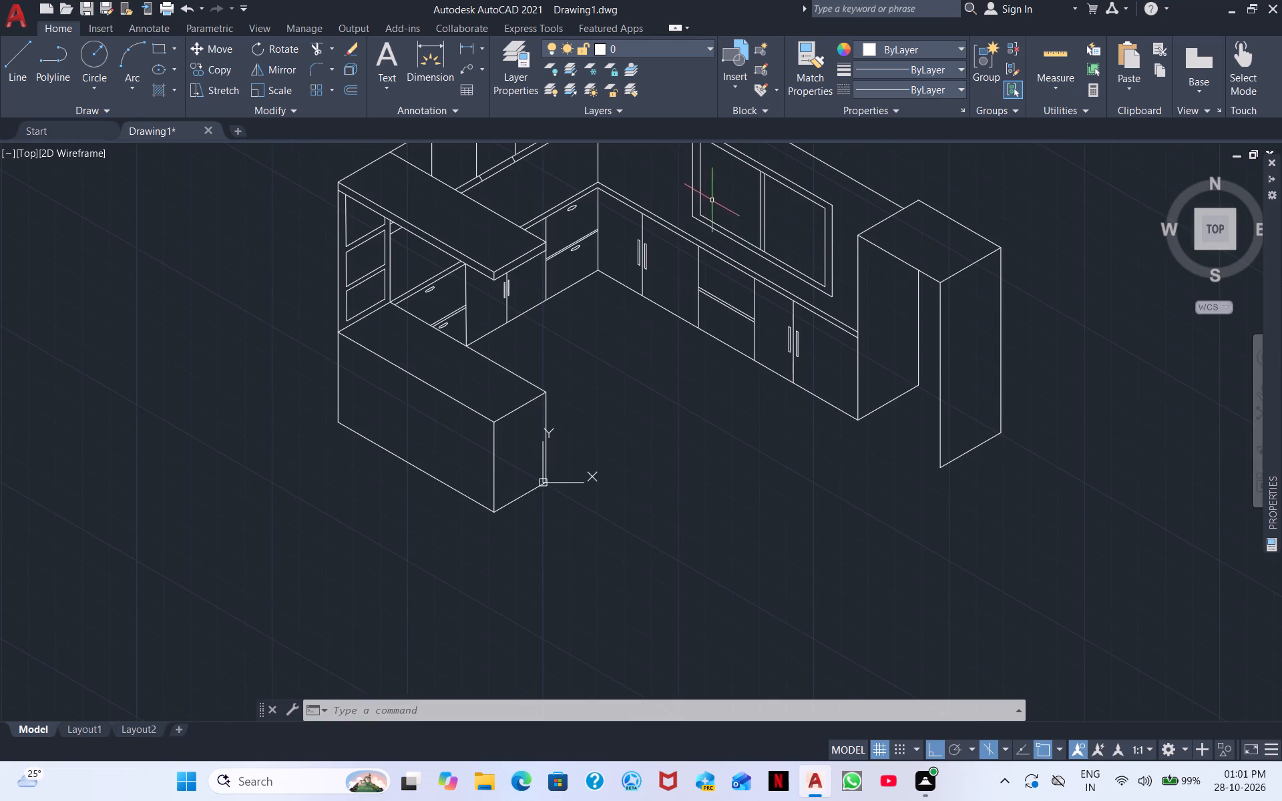
scroll(774, 226, "down", 1)
middle_click_drag(712, 224, 481, 347)
scroll(524, 308, "up", 2)
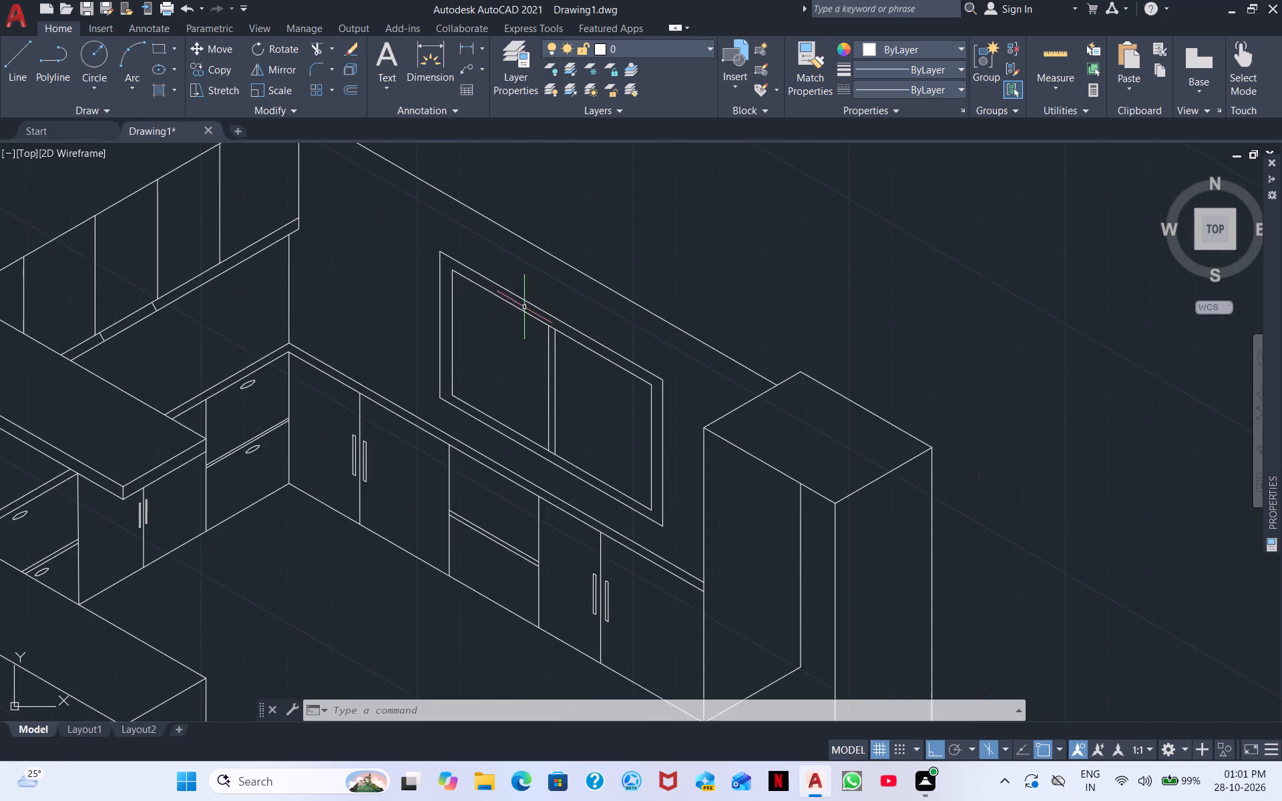
middle_click_drag(658, 327, 548, 117)
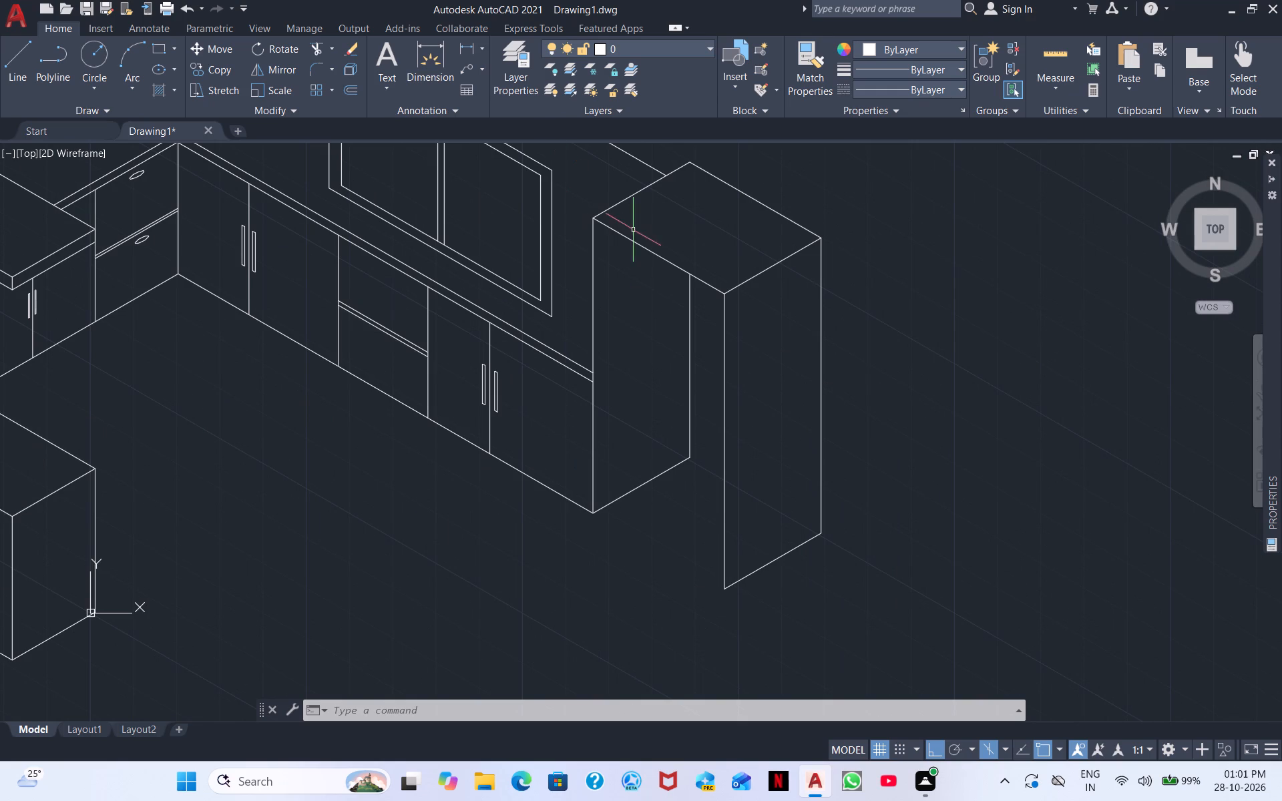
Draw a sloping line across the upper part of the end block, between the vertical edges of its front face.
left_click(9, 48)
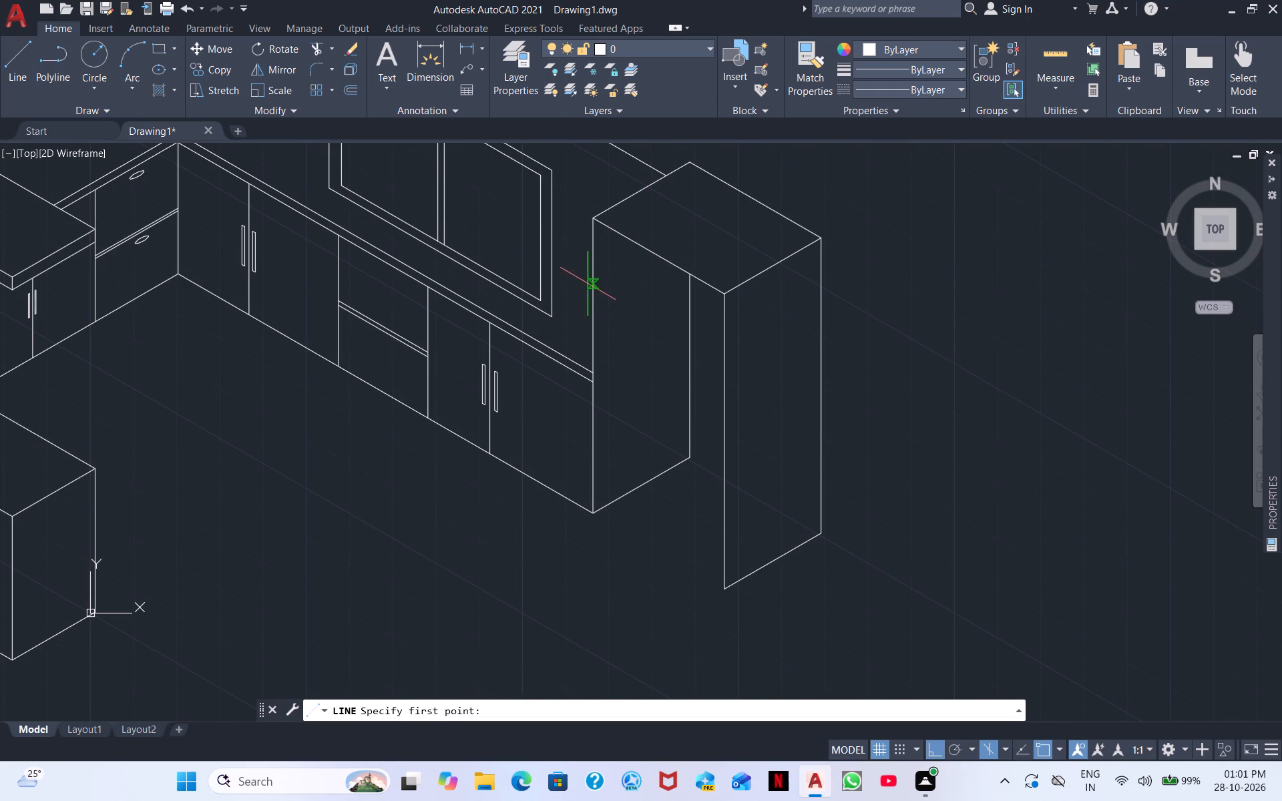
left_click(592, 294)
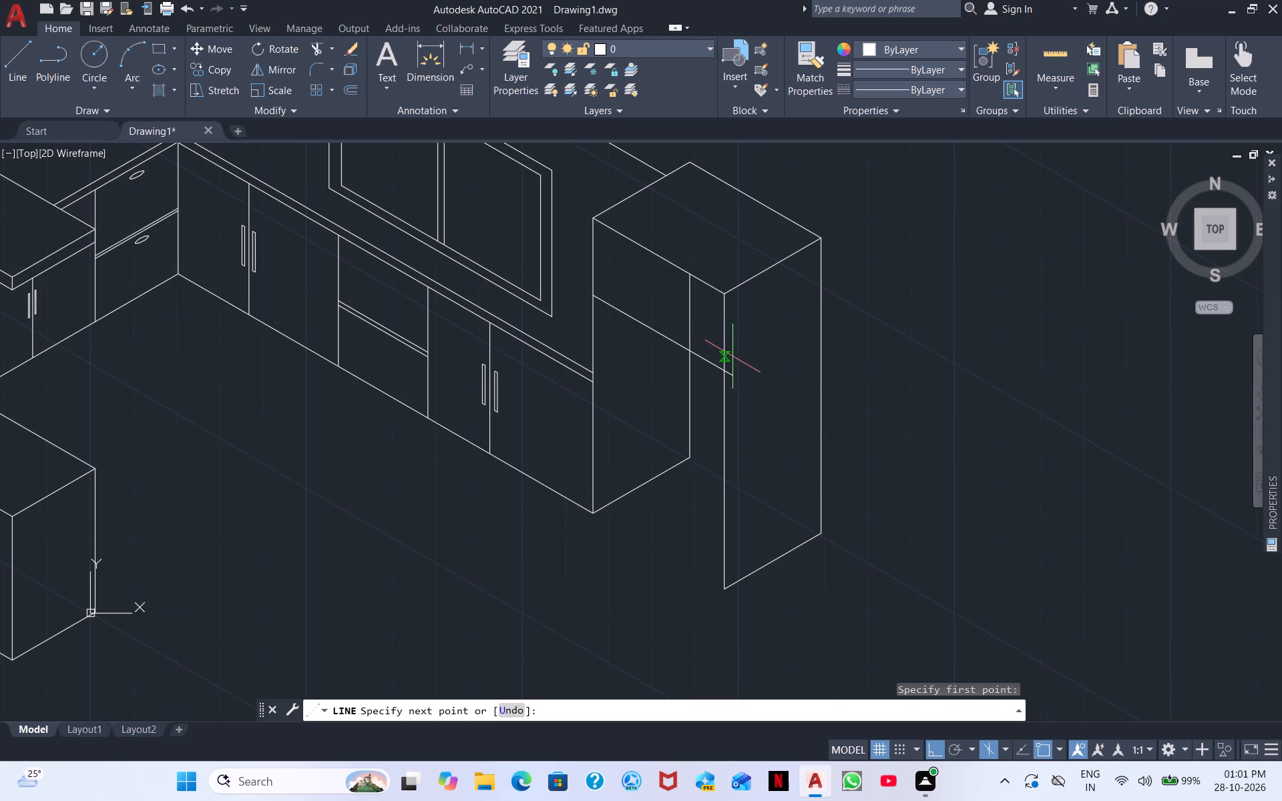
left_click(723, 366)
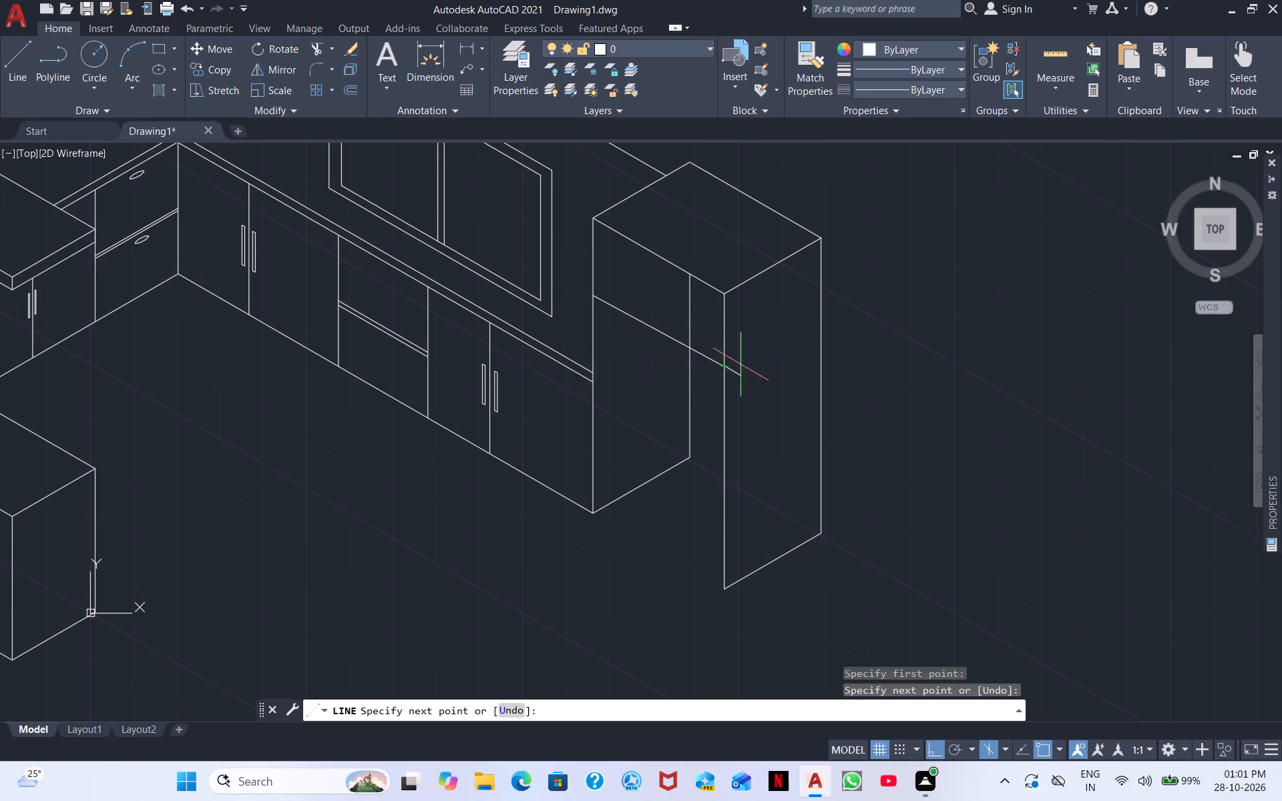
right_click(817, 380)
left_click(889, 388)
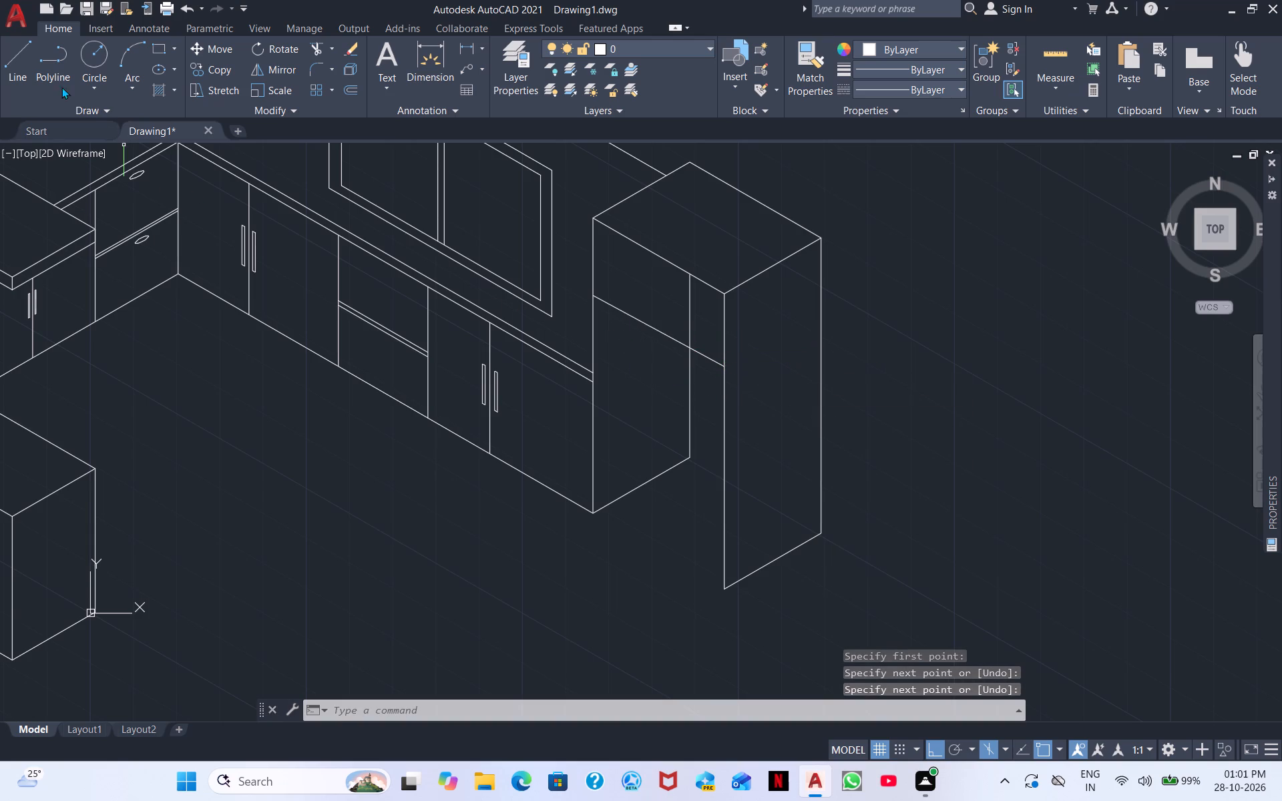
Draw an isometric line from the same start point on the end block, extending past its far vertical edge.
left_click(9, 63)
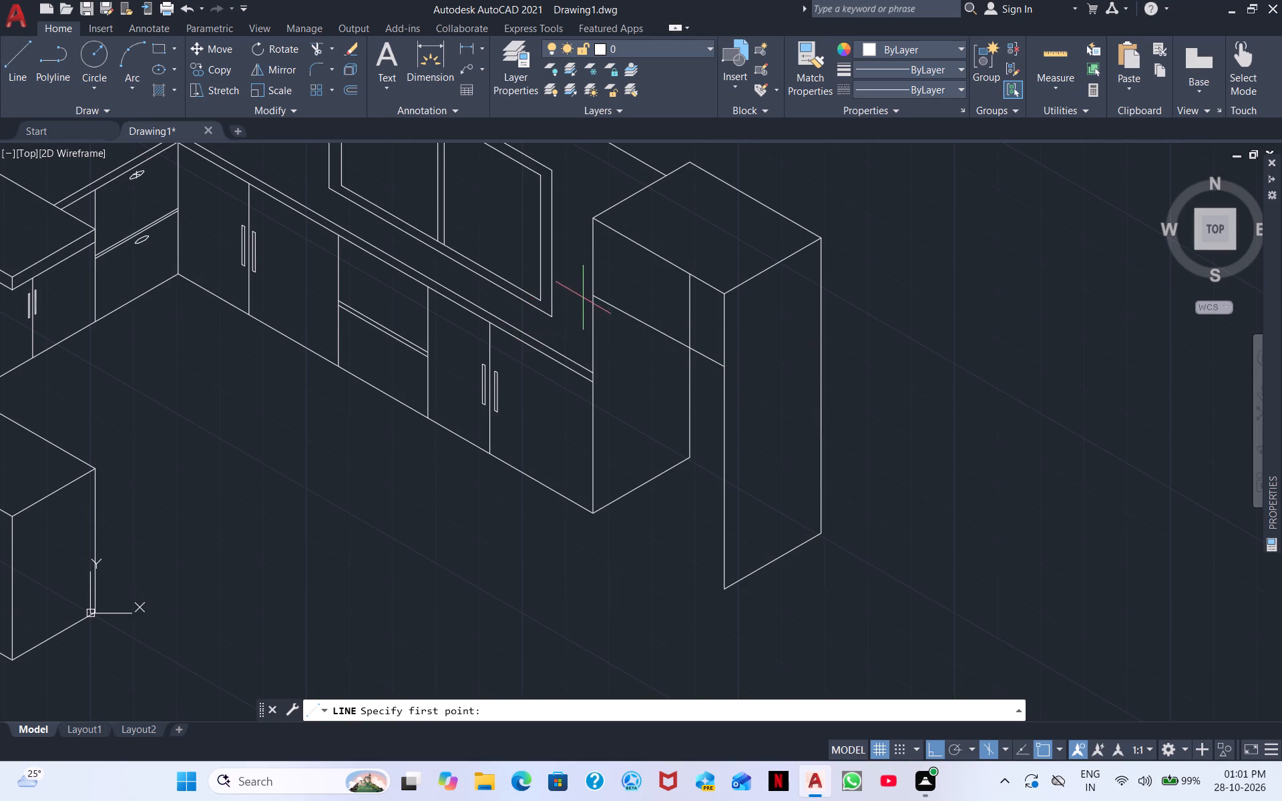
left_click(590, 290)
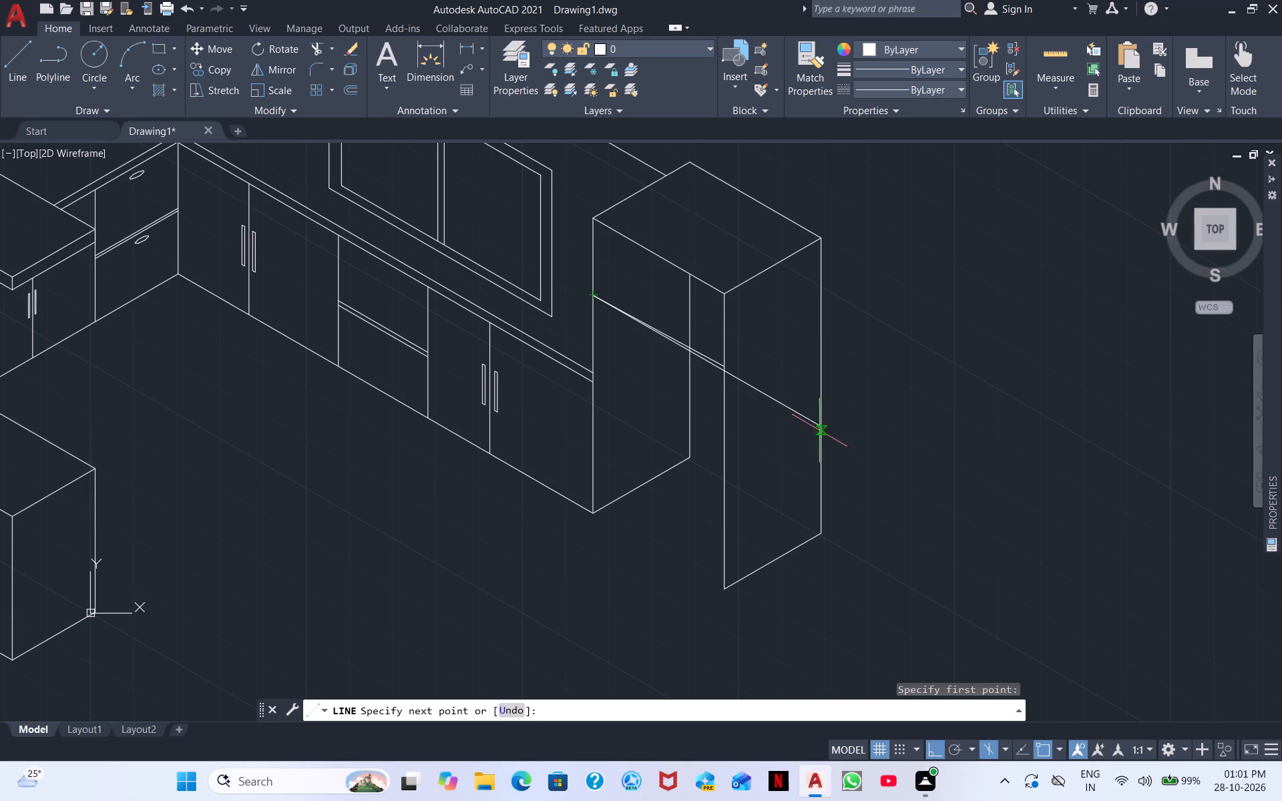
left_click(868, 460)
right_click(892, 431)
left_click(923, 440)
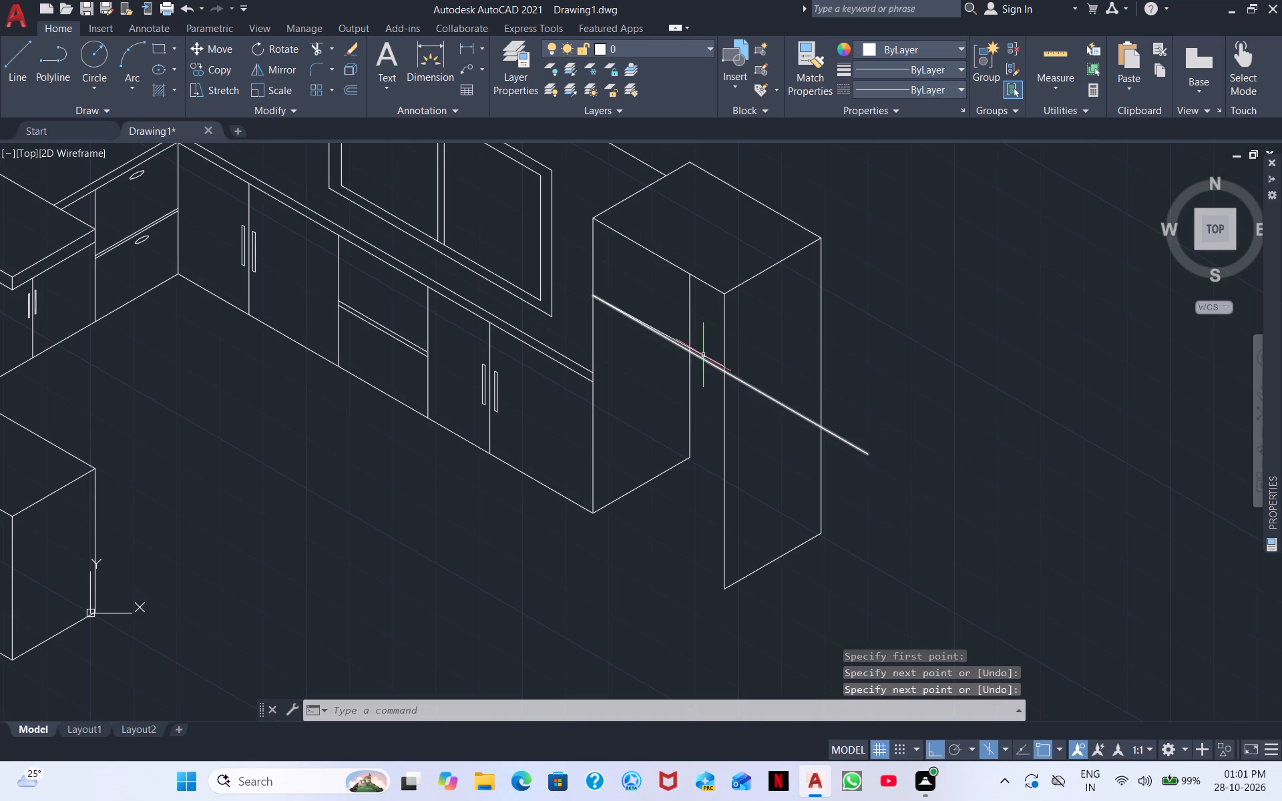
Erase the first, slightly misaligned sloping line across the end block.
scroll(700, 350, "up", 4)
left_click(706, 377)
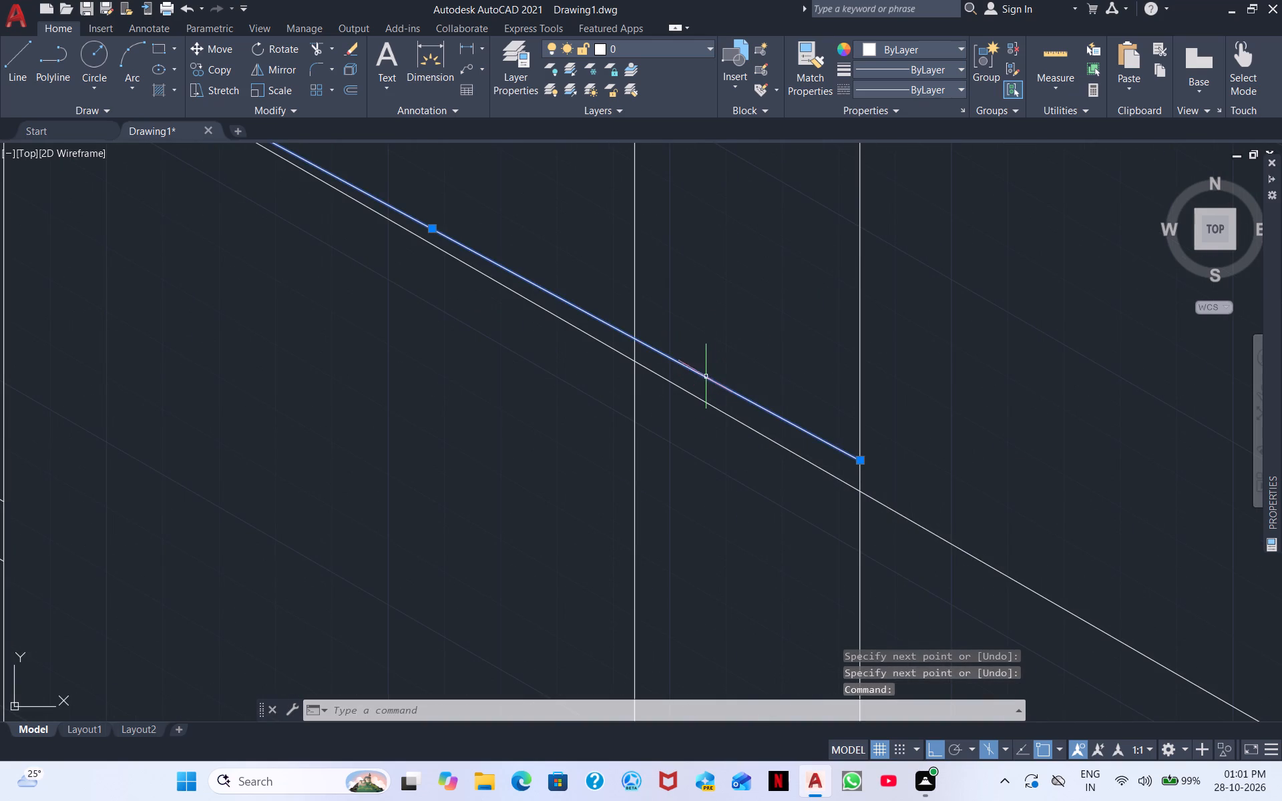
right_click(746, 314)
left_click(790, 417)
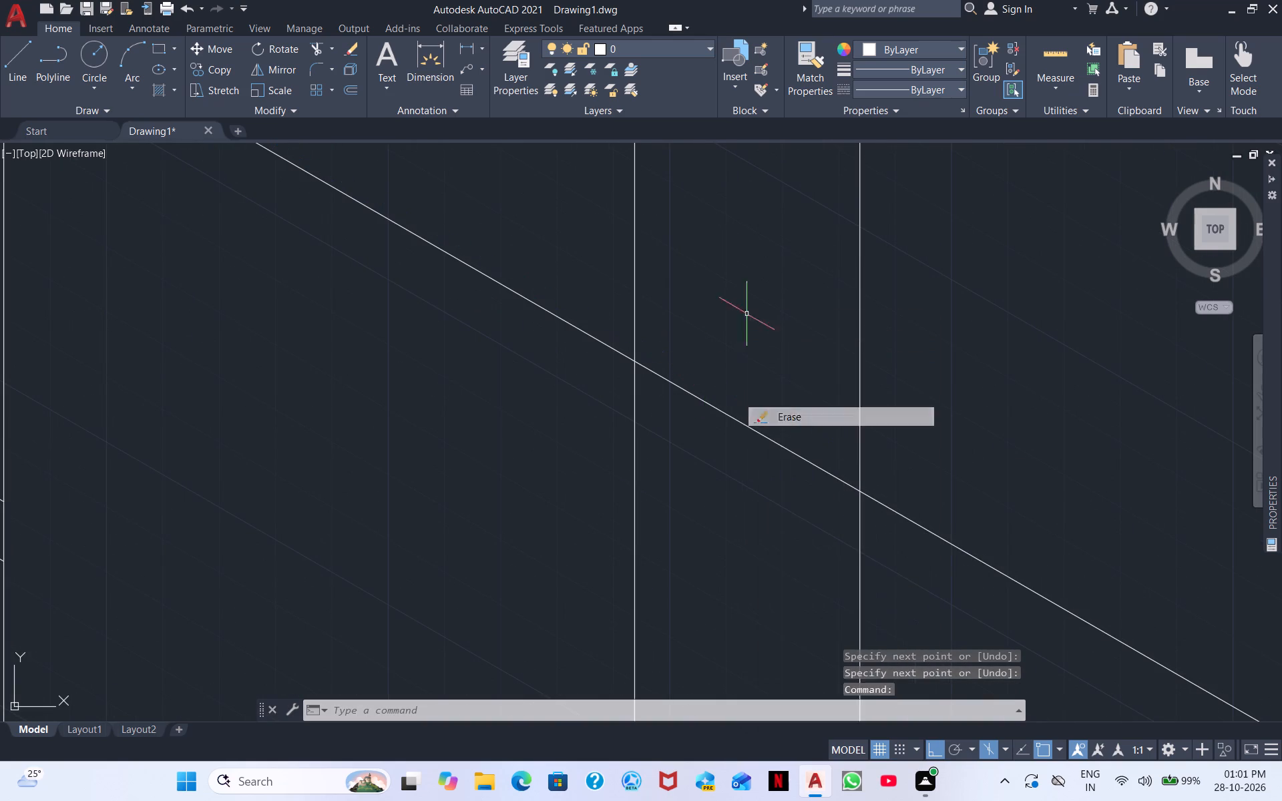
Trim the new line where it crosses the end block's side face, and trim the inner vertical line above the new line.
scroll(619, 286, "down", 3)
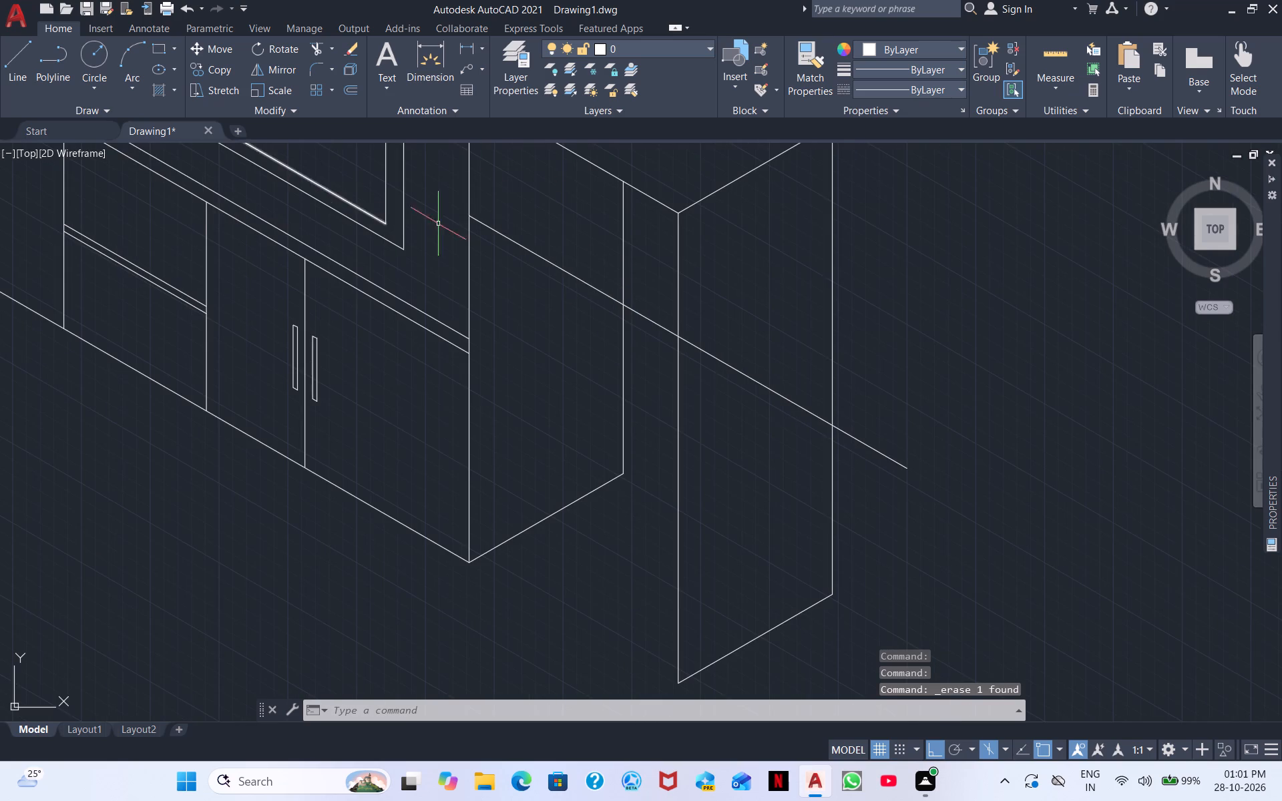
scroll(472, 238, "down", 1)
middle_click_drag(598, 304, 734, 347)
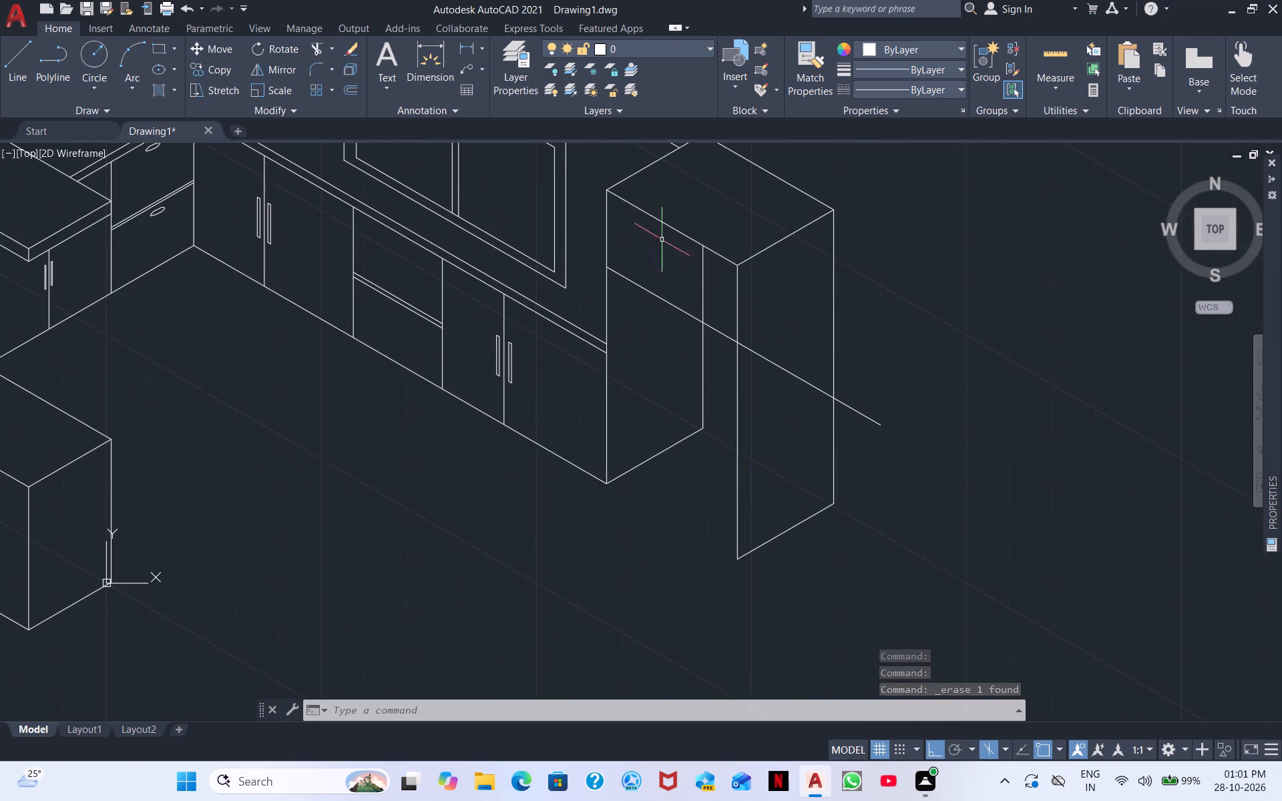
left_click(316, 49)
left_click_drag(793, 351, 782, 393)
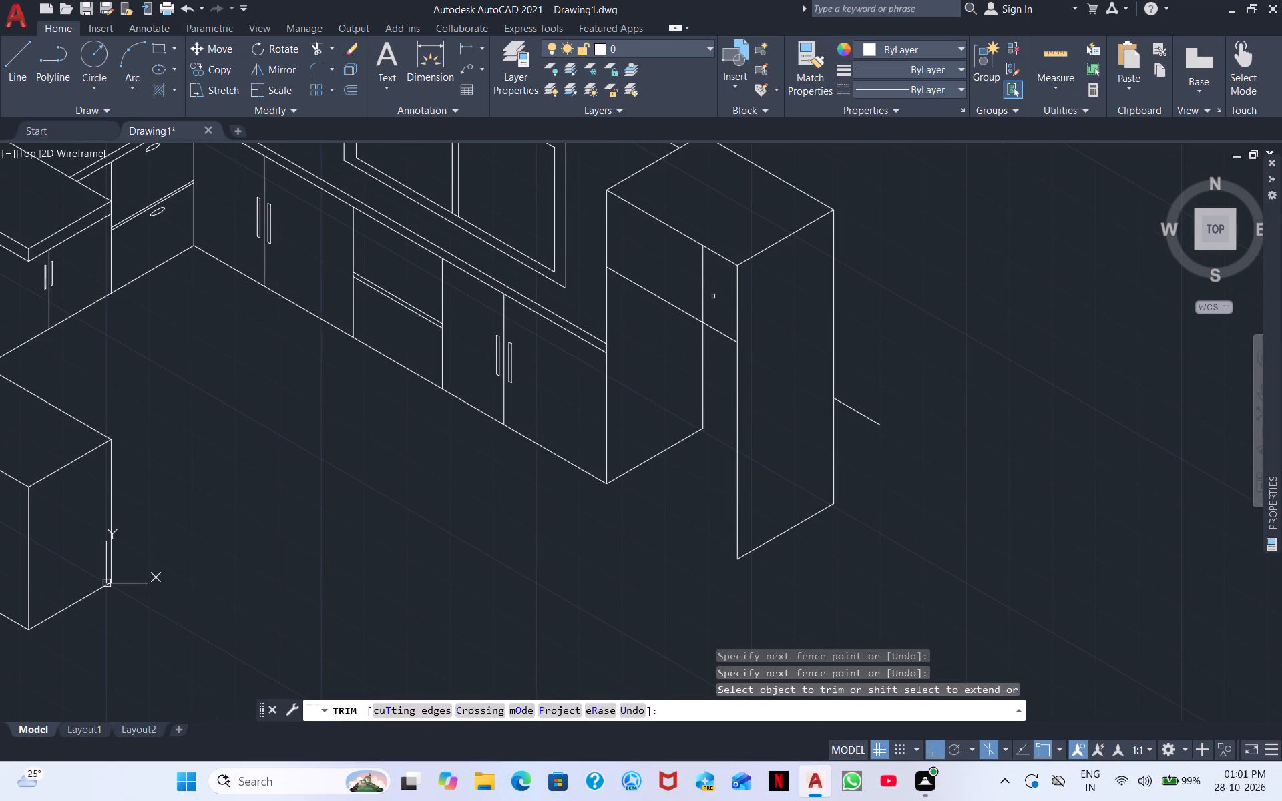
left_click_drag(708, 293, 682, 279)
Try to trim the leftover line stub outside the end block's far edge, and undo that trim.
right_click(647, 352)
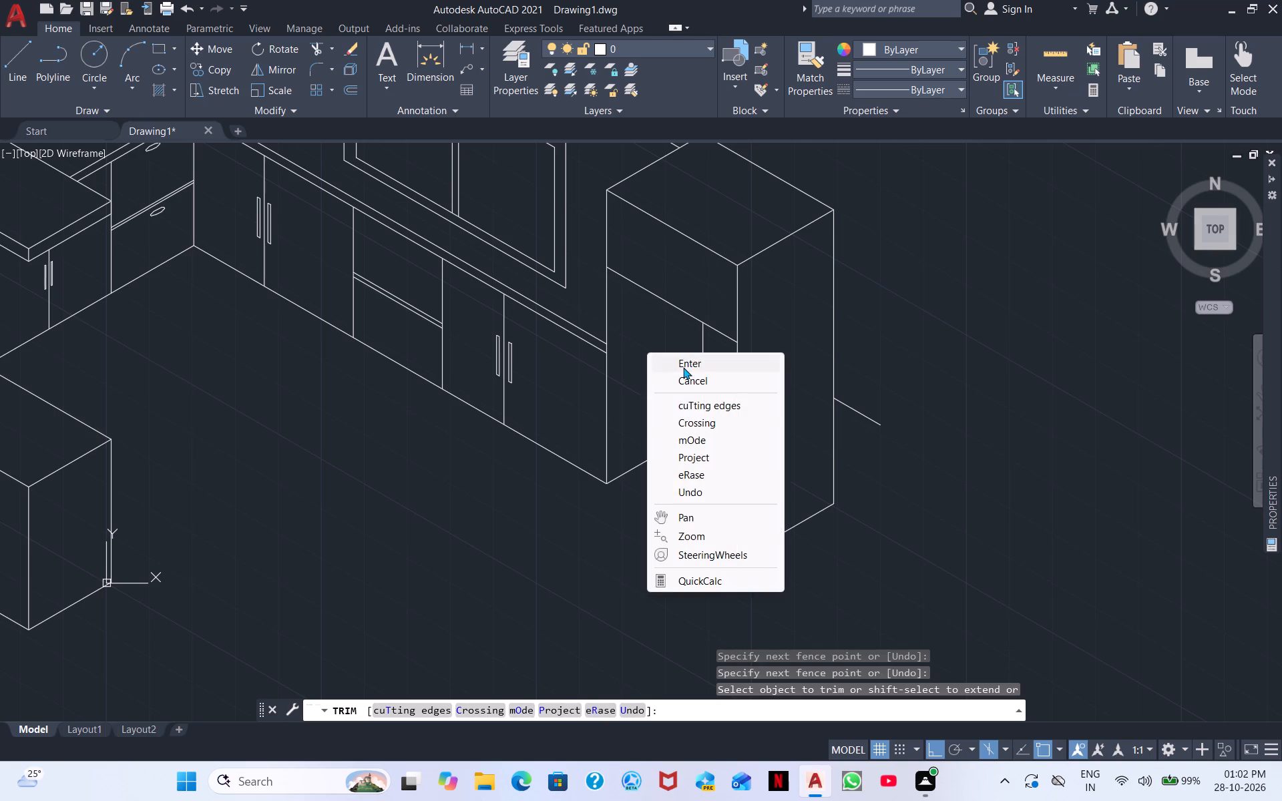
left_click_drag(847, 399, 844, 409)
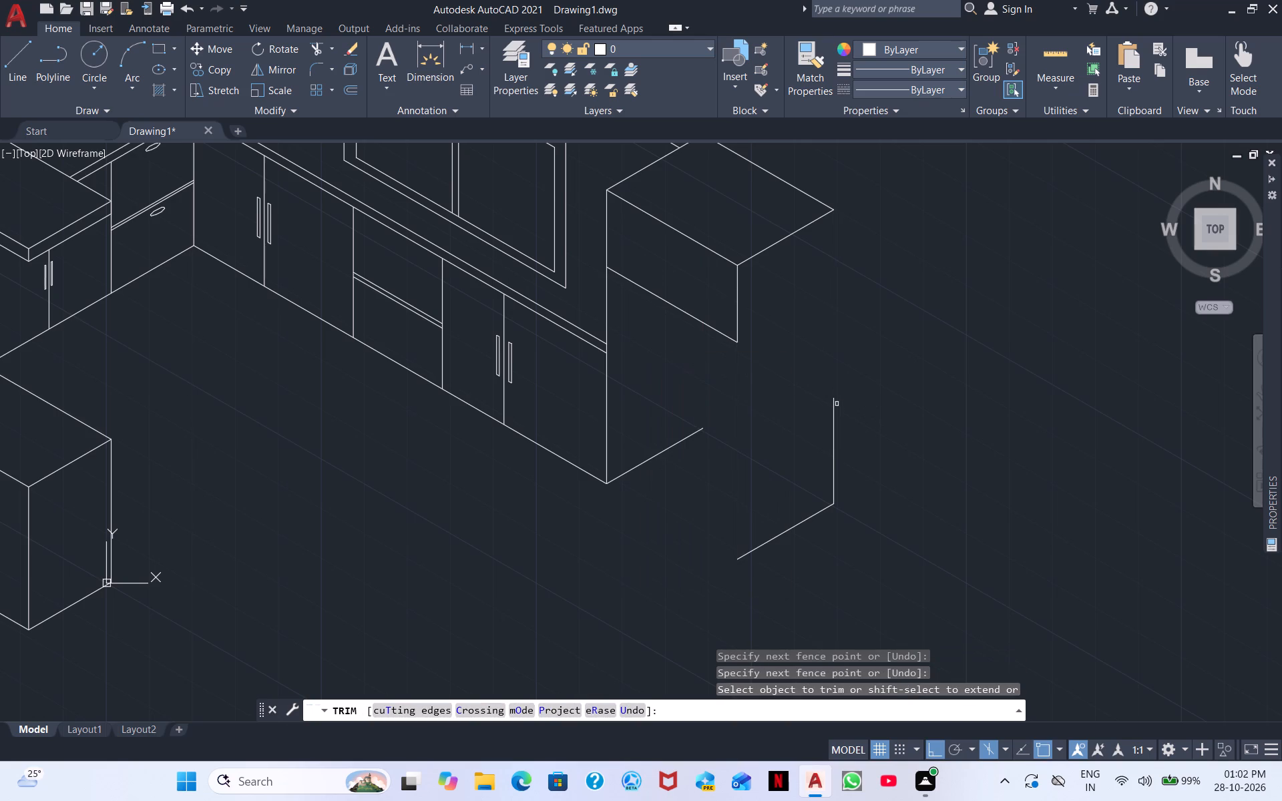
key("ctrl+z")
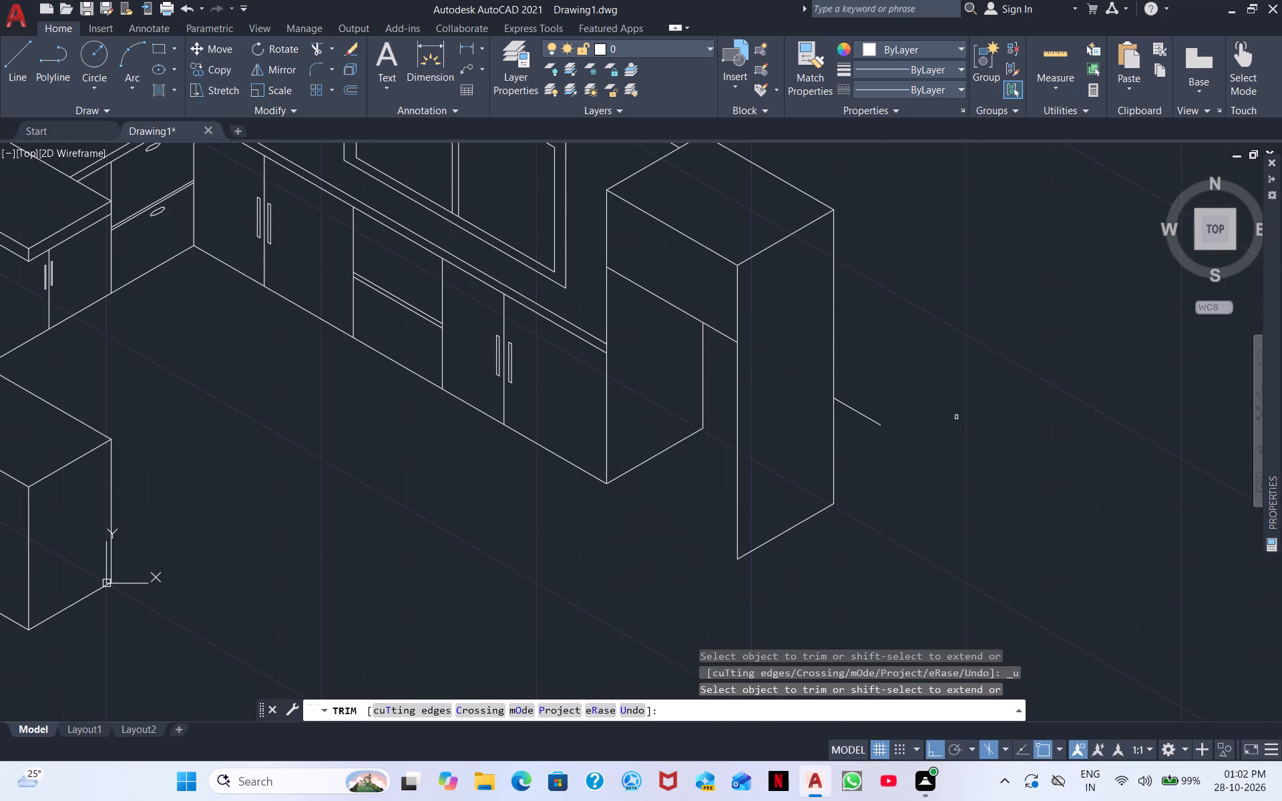
Remove the leftover line stub outside the end block's far vertical edge and finish trimming.
left_click(874, 422)
right_click(925, 362)
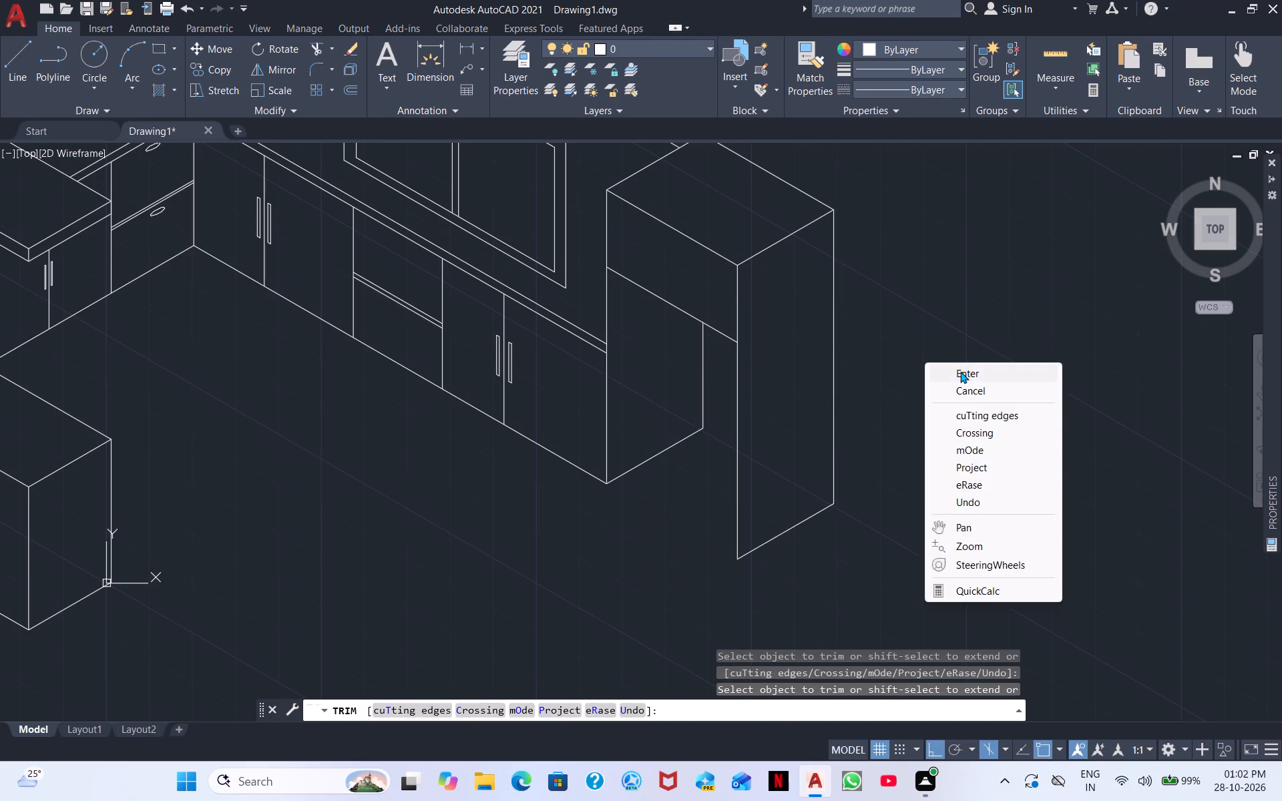
left_click(960, 371)
Draw a vertical line from the midpoint of the end block's sloping line up past the front face's upper edge.
left_click(9, 63)
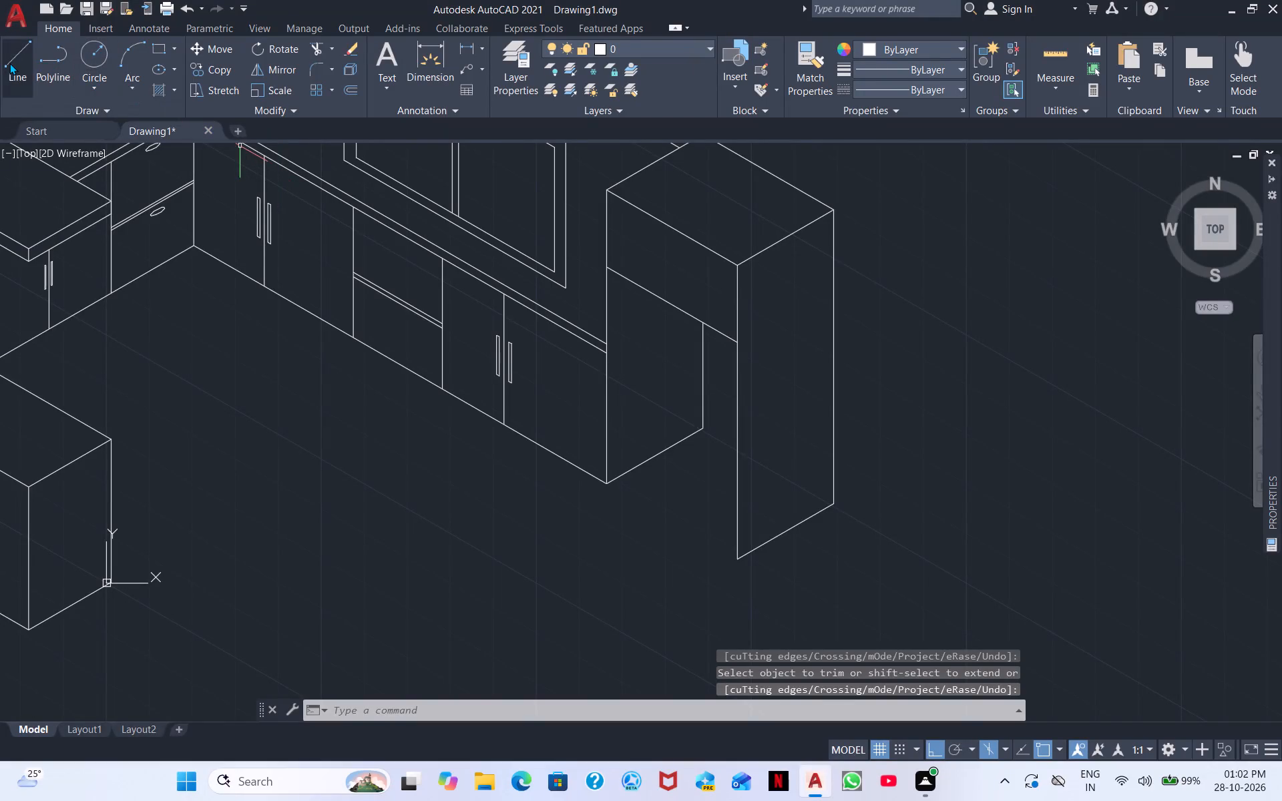
left_click(673, 302)
left_click(694, 200)
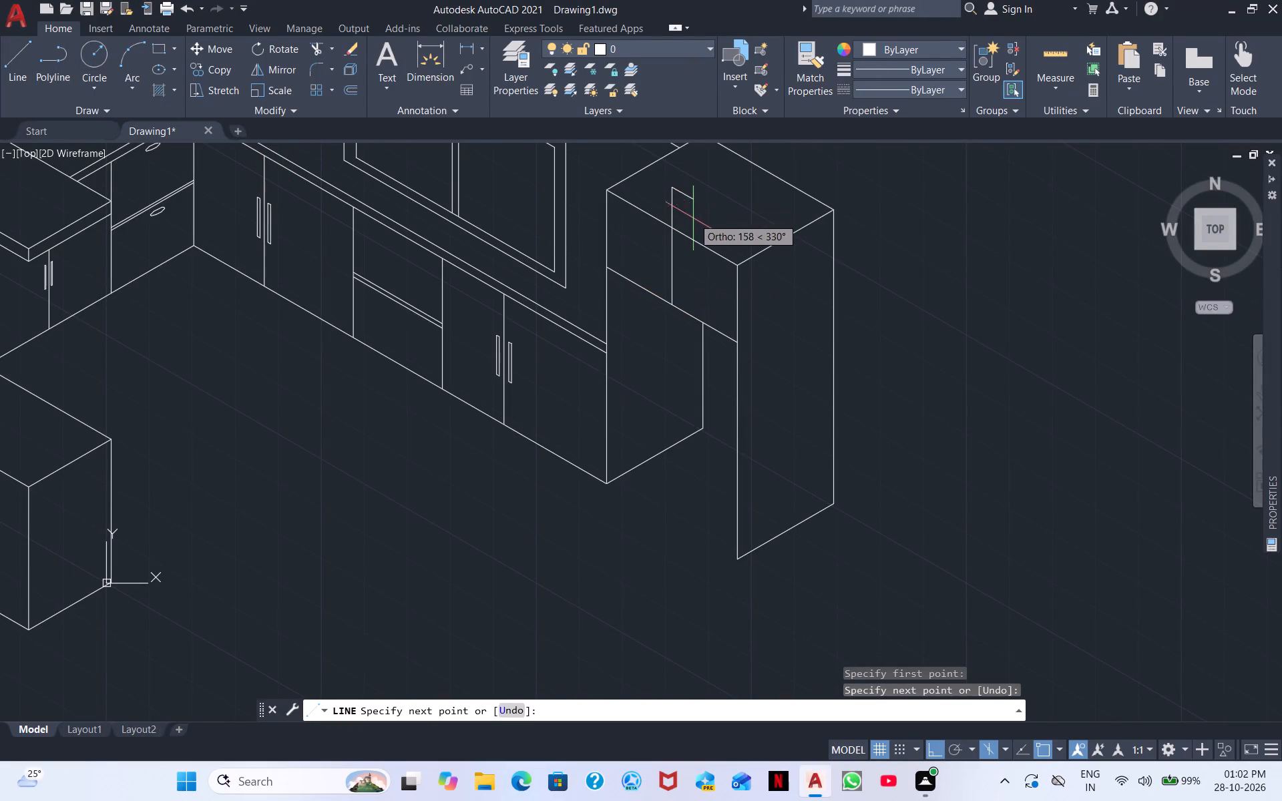
right_click(696, 274)
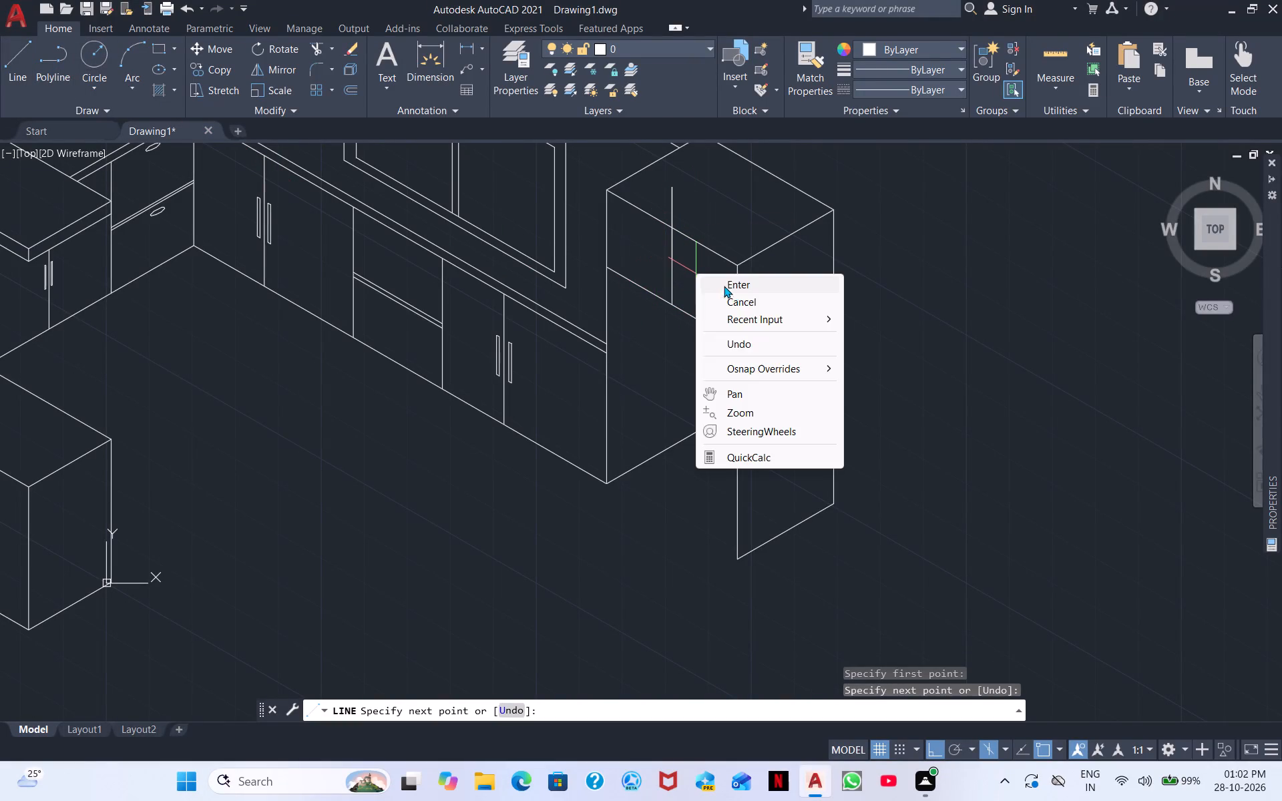
left_click(733, 288)
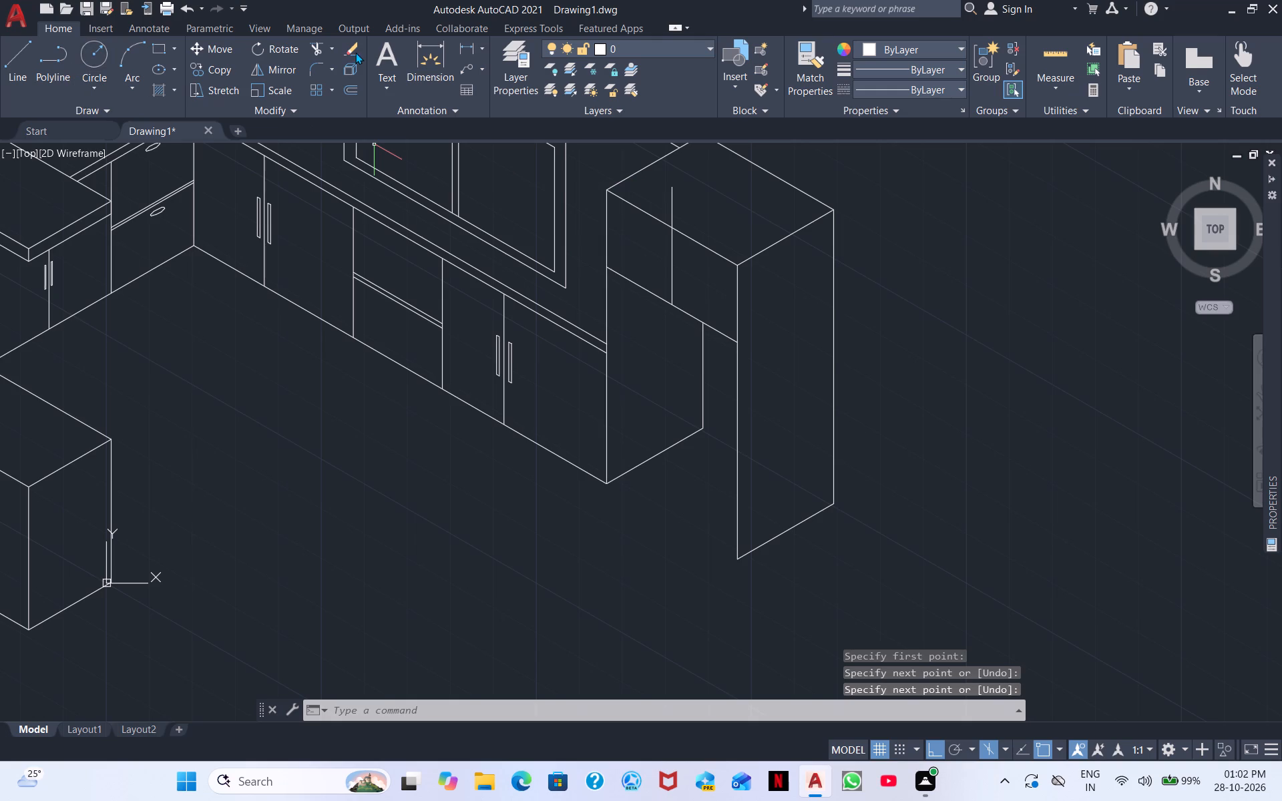
Trim the part of the new vertical divider that projects above the end block's upper front edge.
left_click(308, 41)
left_click_drag(650, 194, 664, 205)
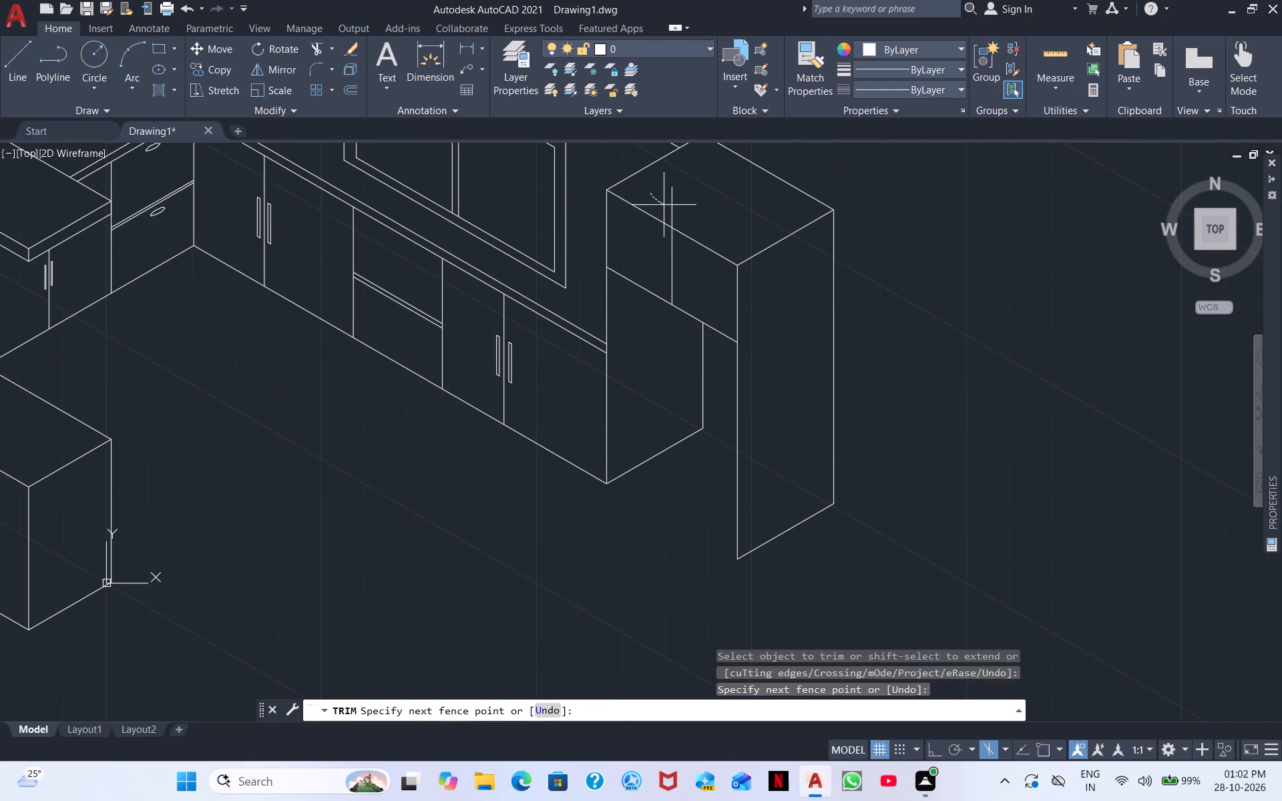
left_click_drag(664, 205, 671, 211)
left_click_drag(688, 202, 662, 210)
right_click(713, 200)
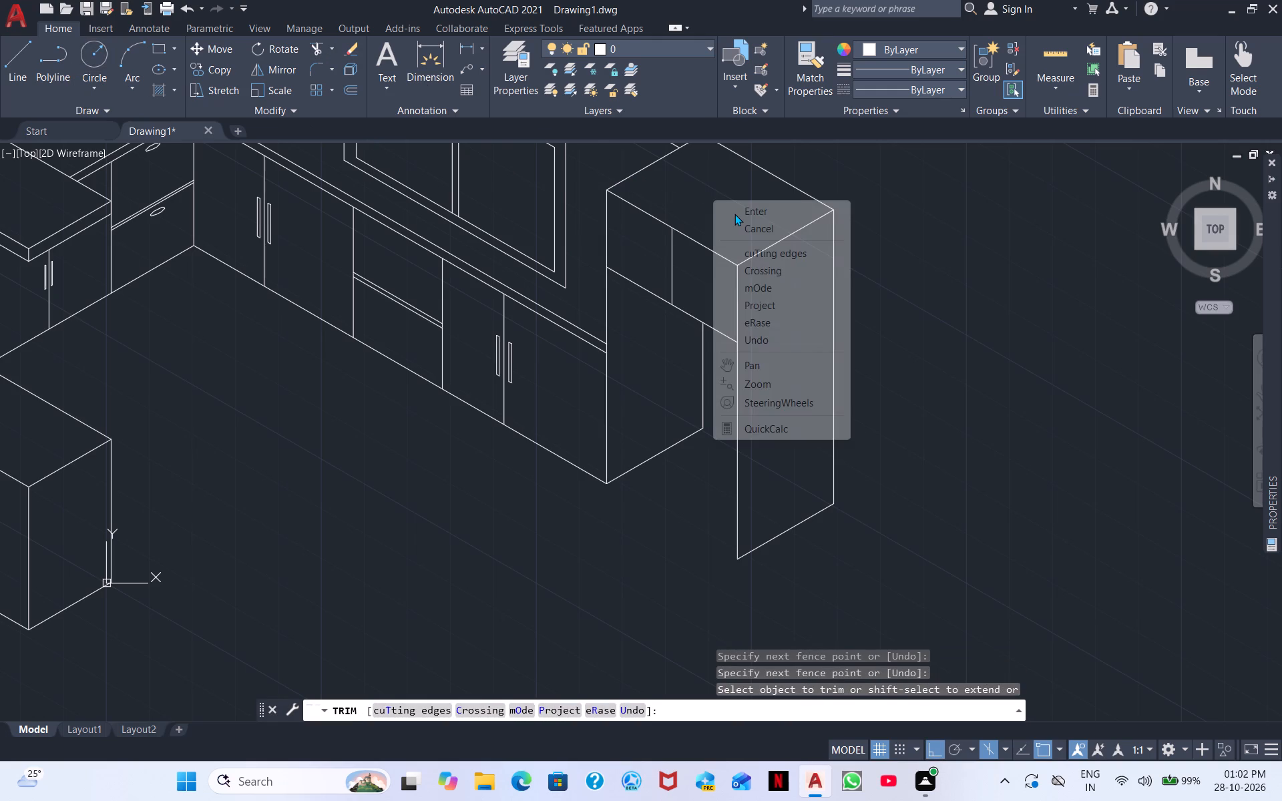
left_click(736, 214)
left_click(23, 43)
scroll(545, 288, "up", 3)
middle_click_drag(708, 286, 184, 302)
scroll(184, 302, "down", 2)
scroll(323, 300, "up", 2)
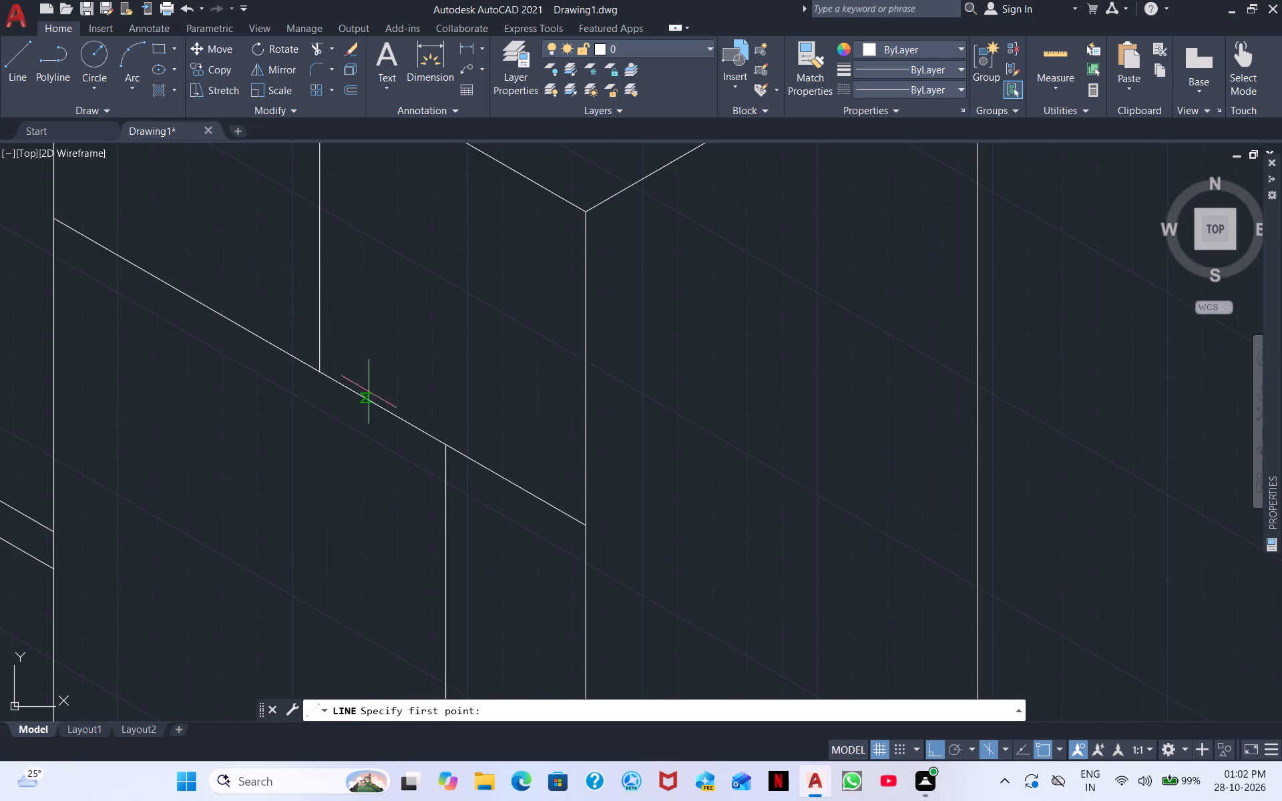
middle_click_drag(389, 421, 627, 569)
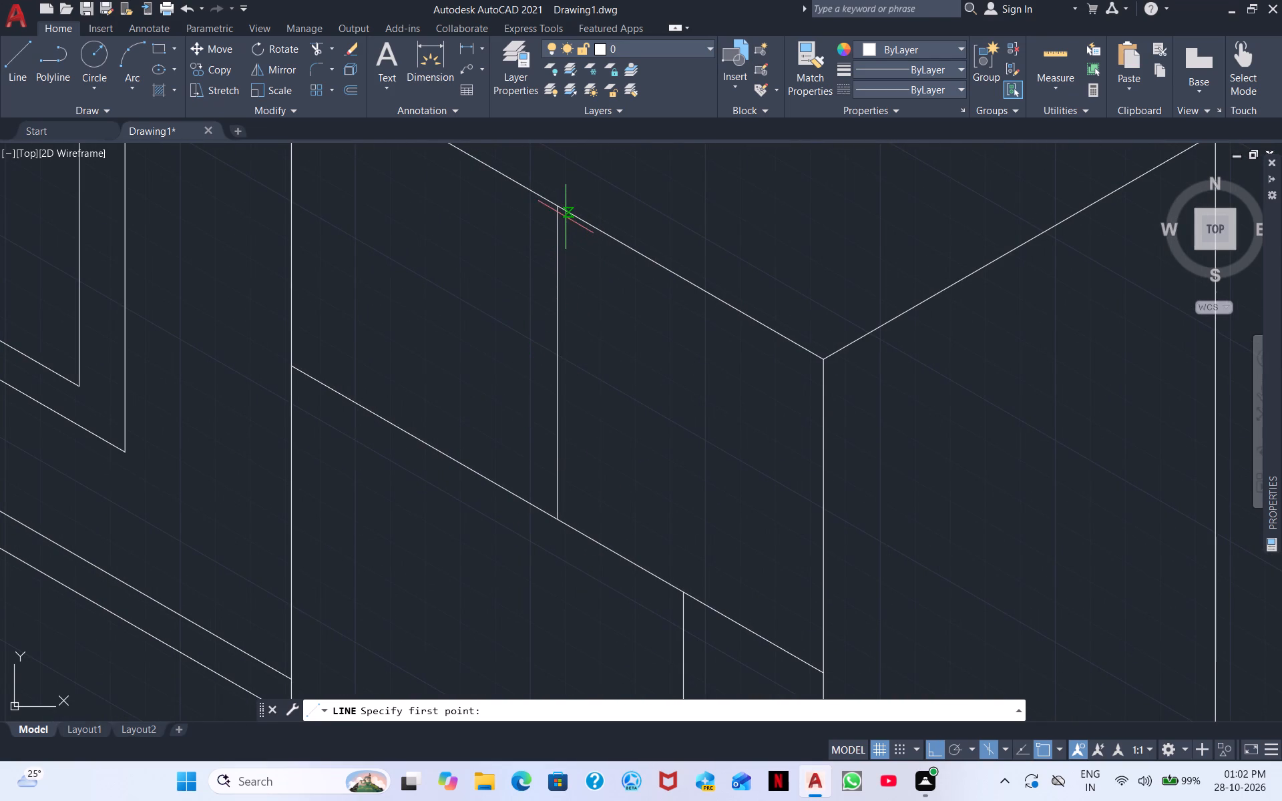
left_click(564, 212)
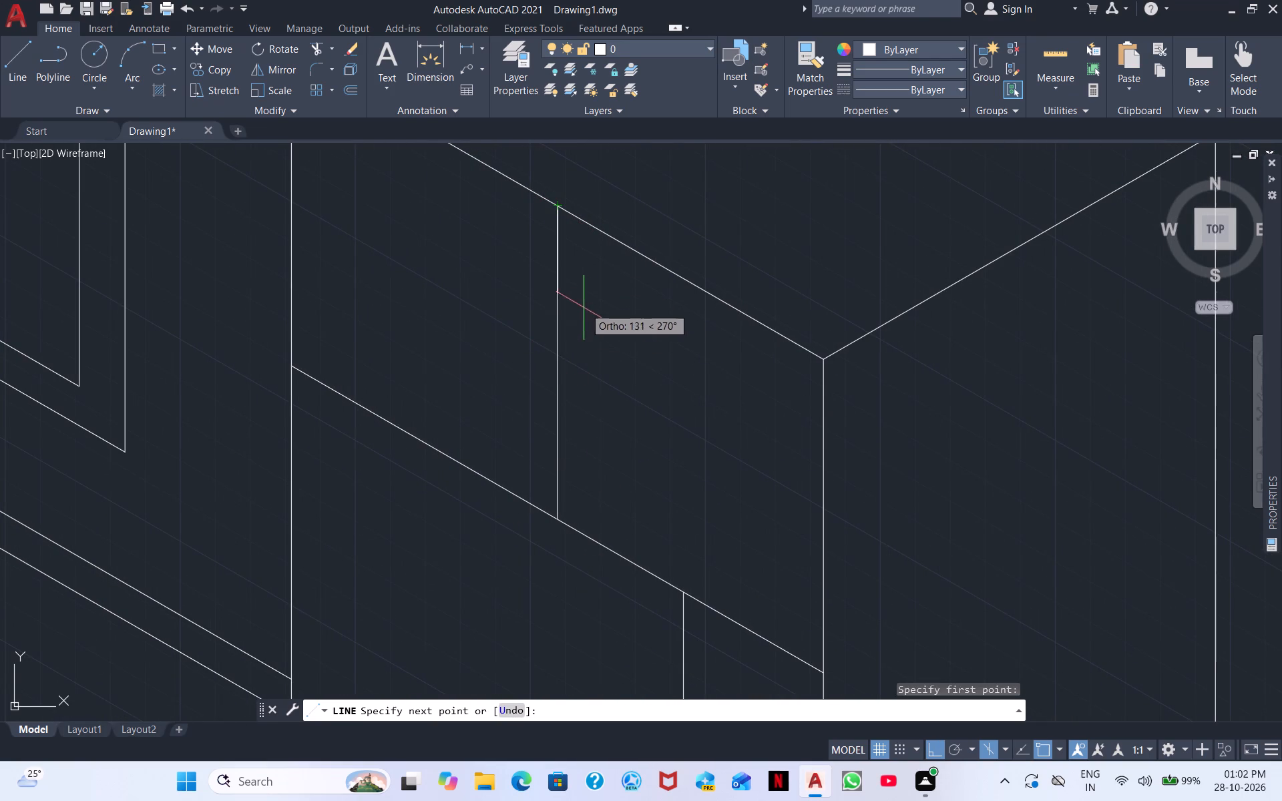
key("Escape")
Draw two vertical lines closely flanking the end block's upper divider, from the top edge down past the sloping line.
right_click(567, 328)
left_click(690, 341)
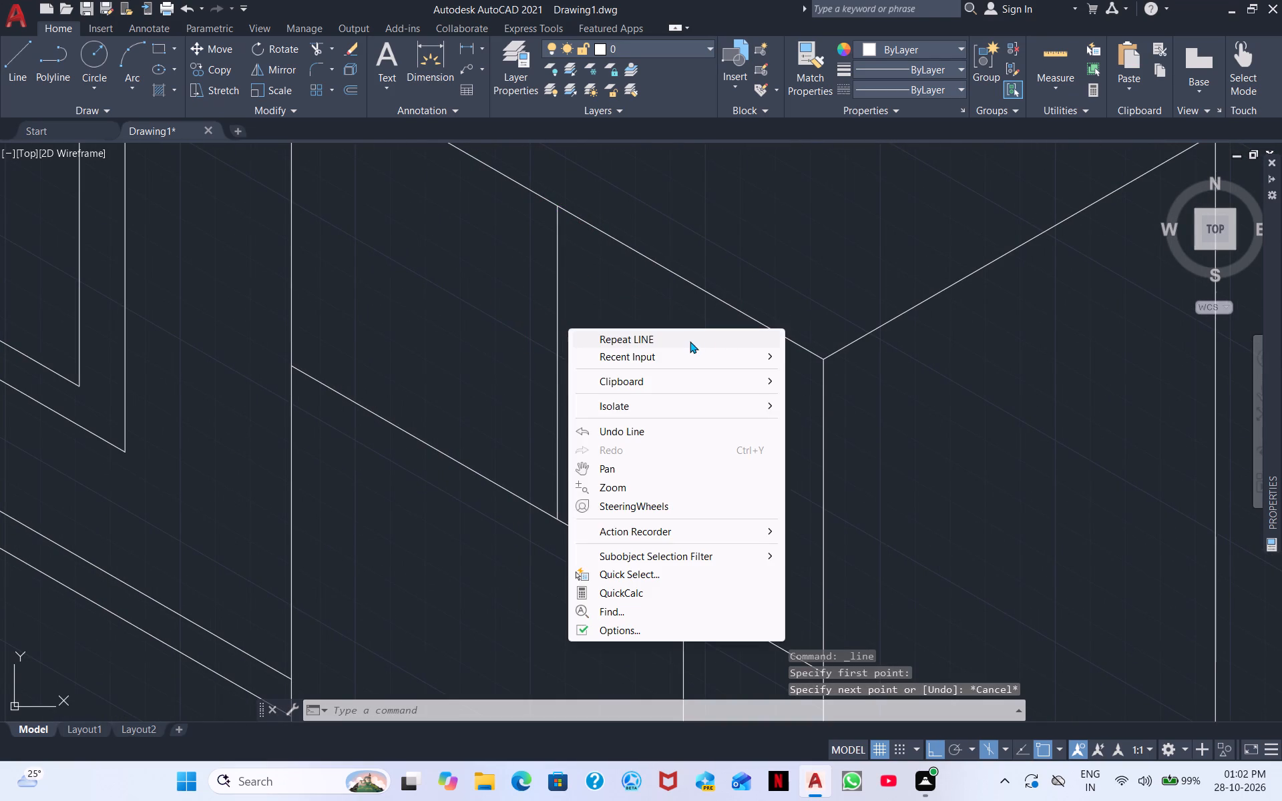
left_click_drag(568, 205, 568, 216)
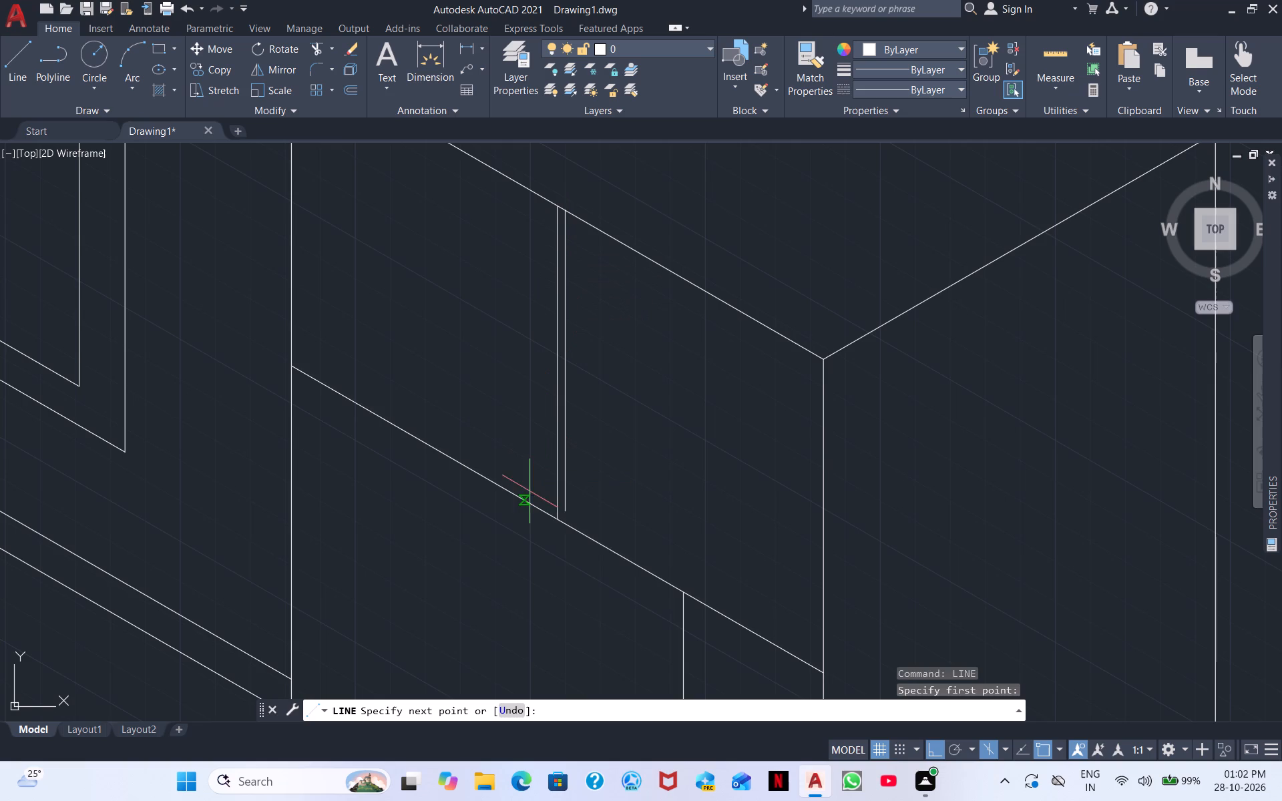
left_click(566, 593)
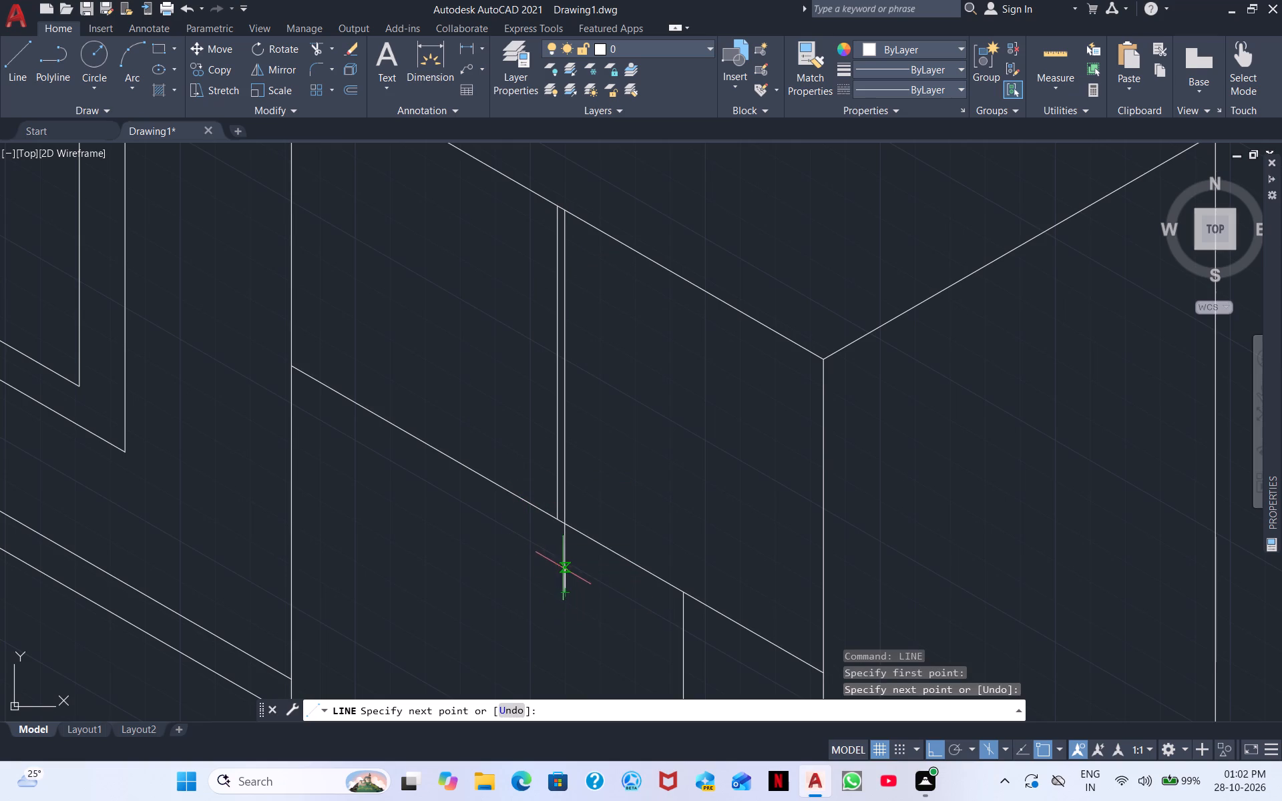
key("Escape")
right_click(526, 535)
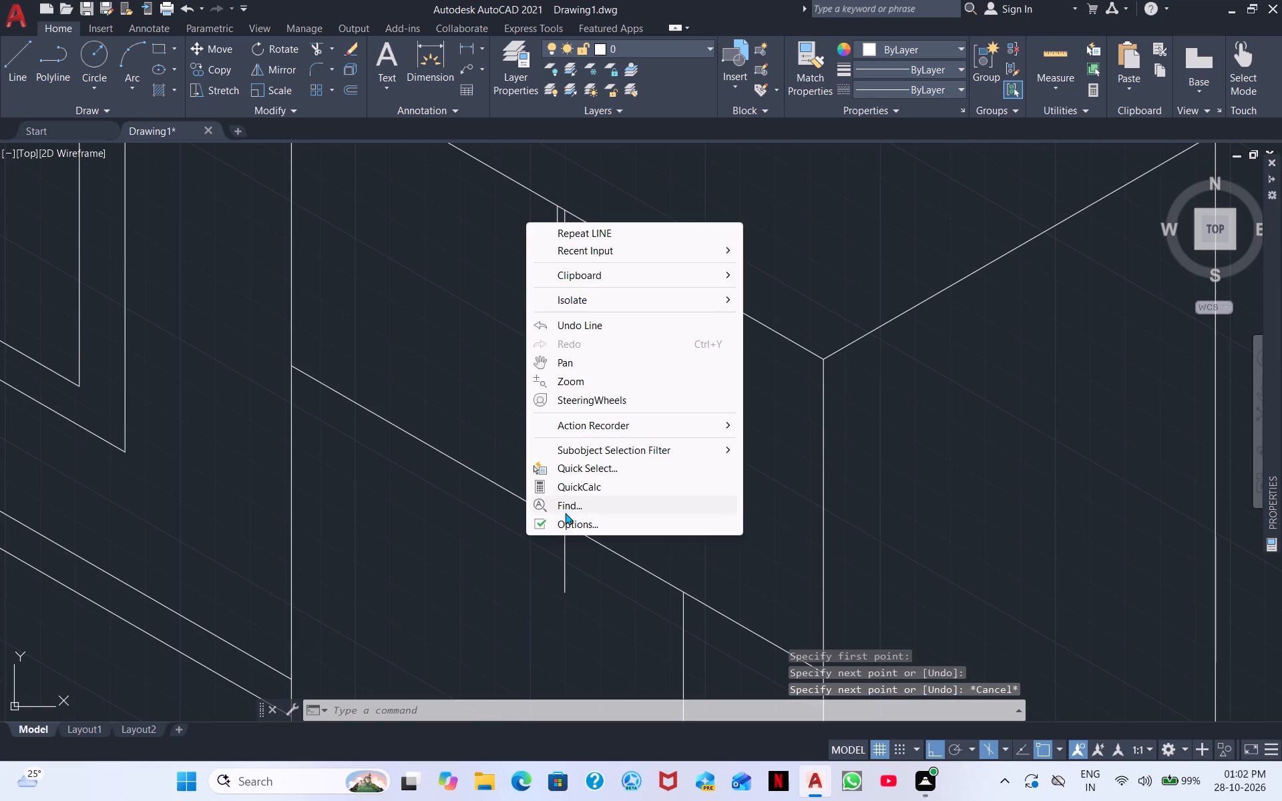
left_click(586, 235)
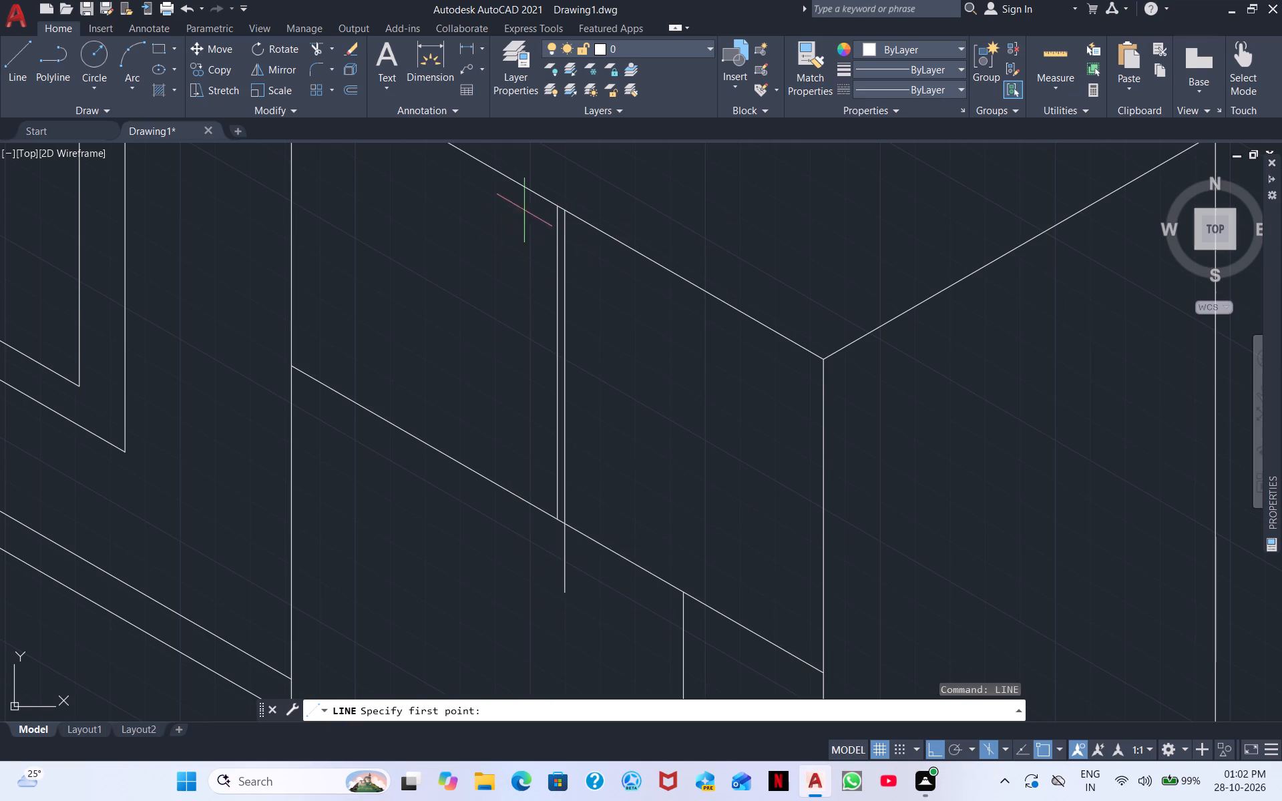
left_click(548, 199)
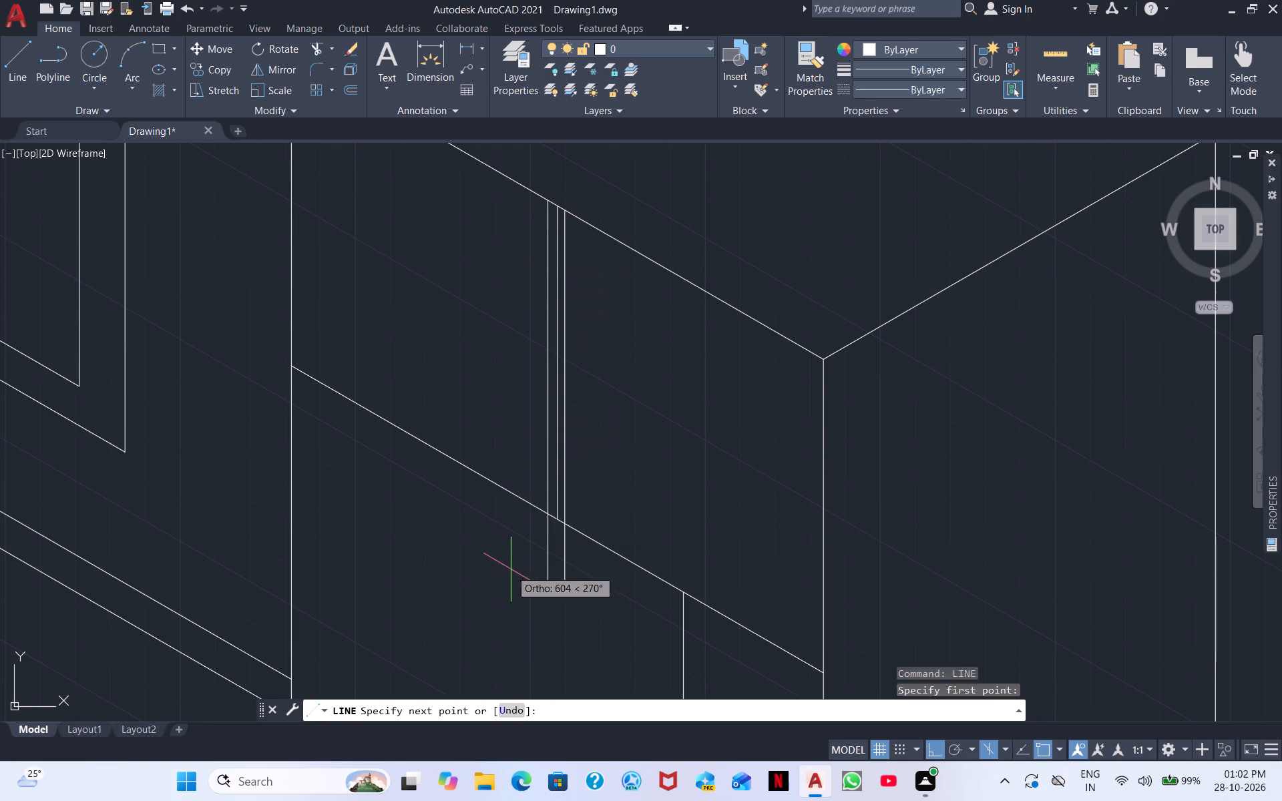
left_click(513, 571)
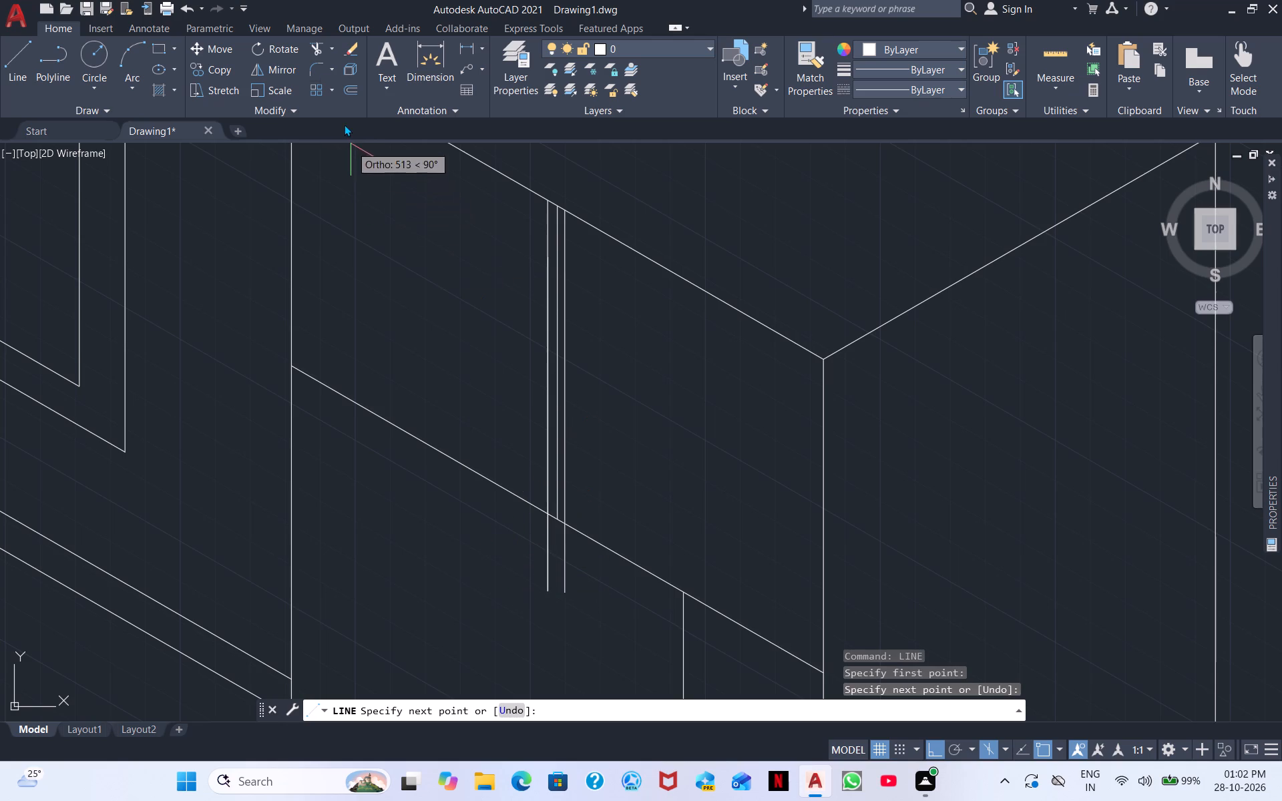
Trim both flanking lines where they extend below the end block's sloping line.
left_click(313, 45)
left_click_drag(574, 567, 501, 535)
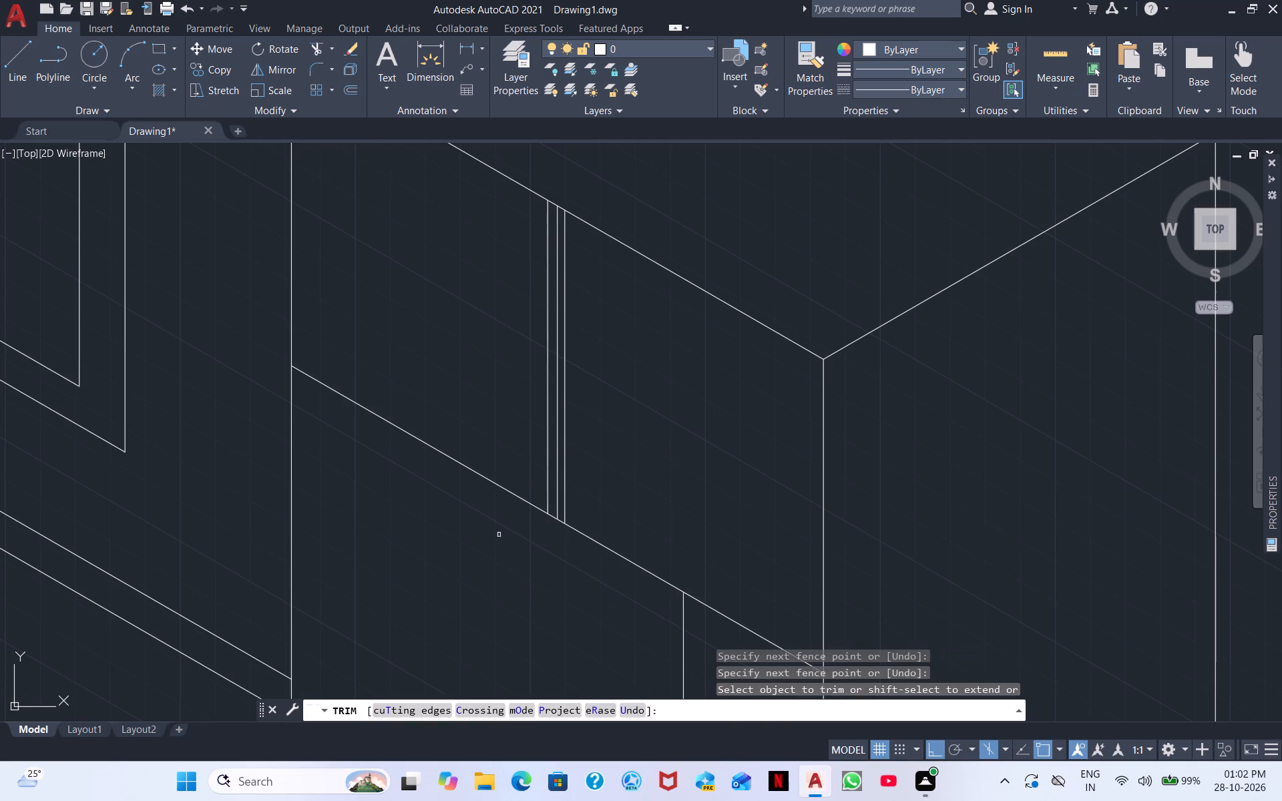
scroll(616, 497, "down", 3)
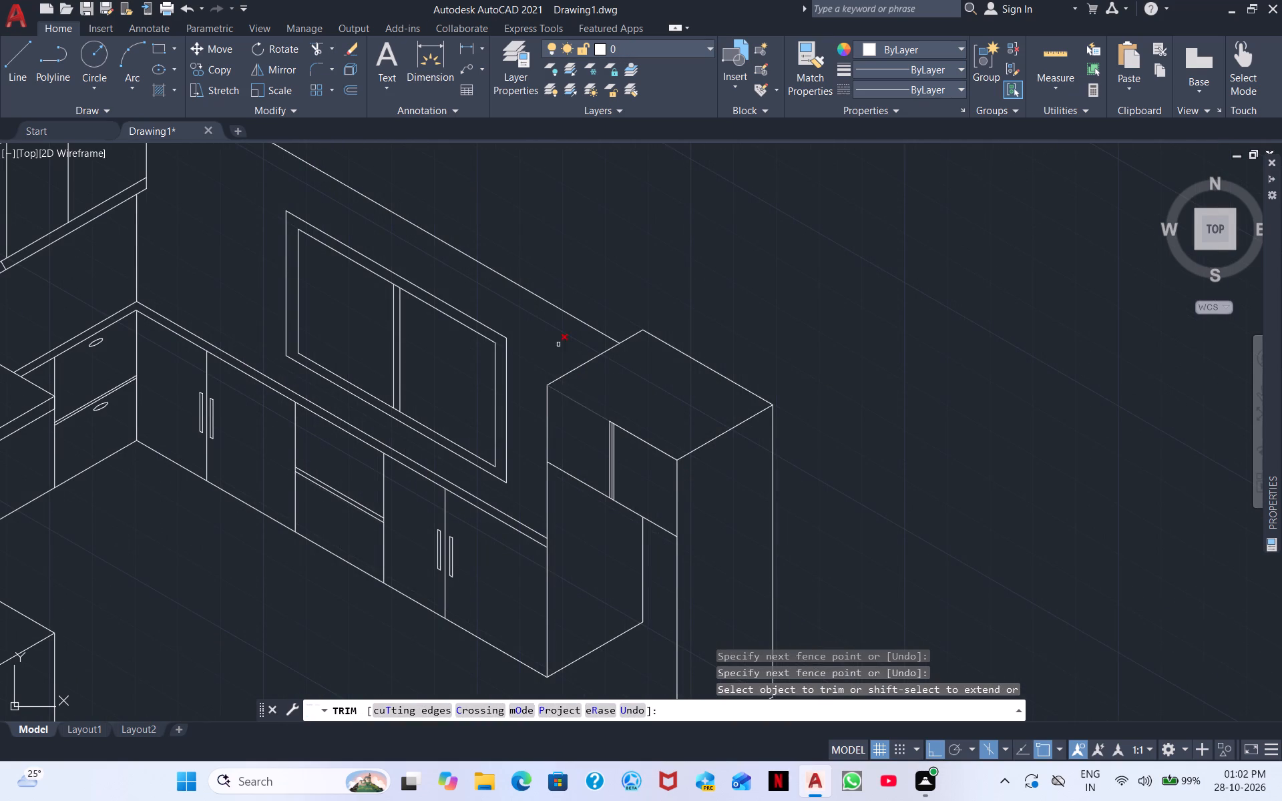
key("Escape")
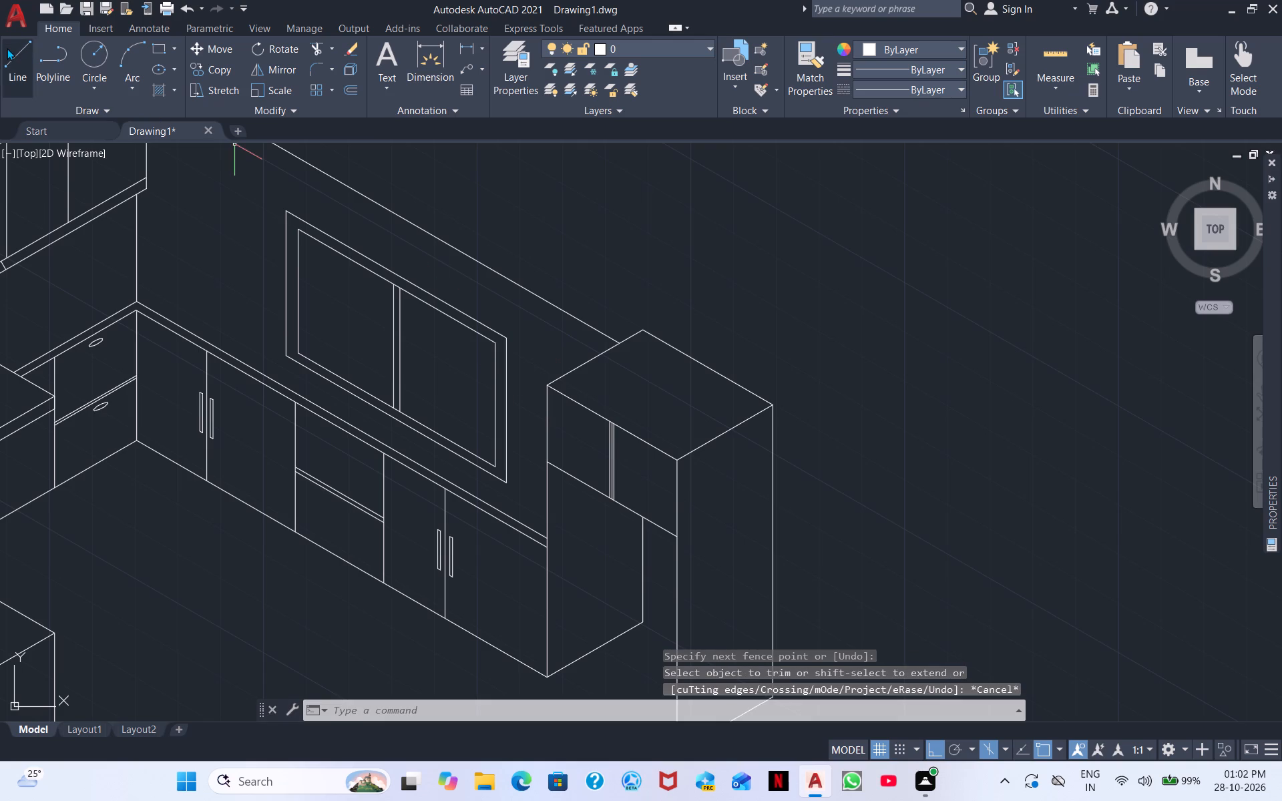
Draw a narrow vertical handle outline about 260 tall on the end block's upper front panel, just right of the divider.
left_click(7, 48)
scroll(455, 342, "up", 4)
middle_click_drag(744, 459, 437, 87)
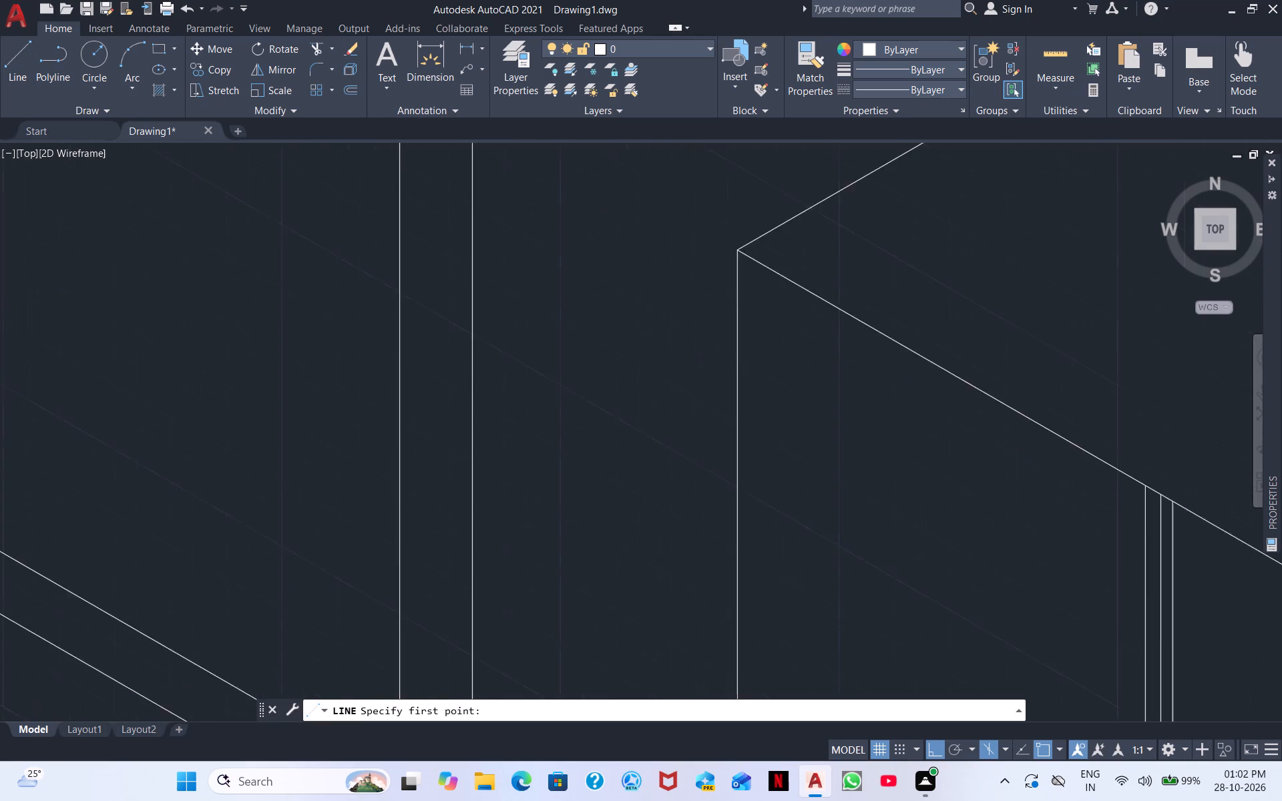
middle_click_drag(437, 87, 443, 93)
scroll(515, 236, "down", 2)
middle_click_drag(742, 376, 524, 162)
scroll(655, 312, "up", 2)
scroll(642, 273, "down", 1)
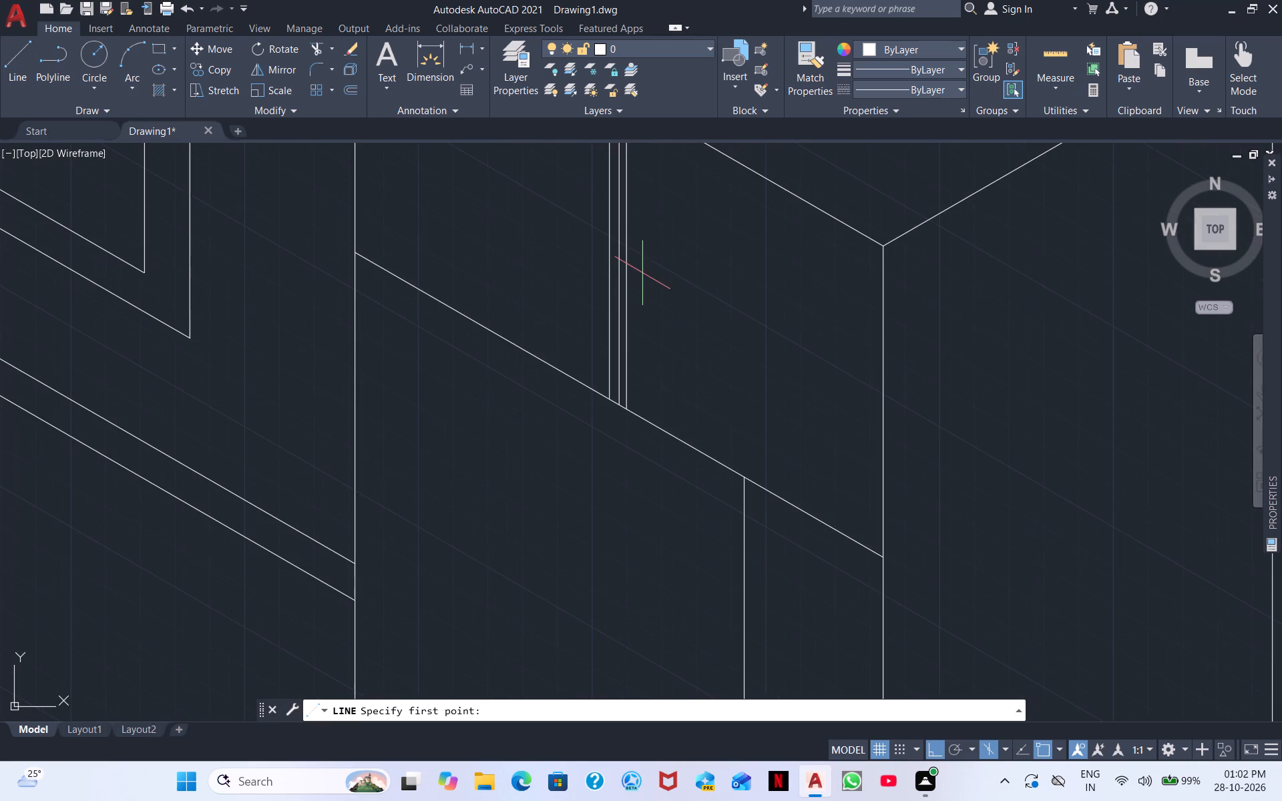
scroll(662, 233, "down", 1)
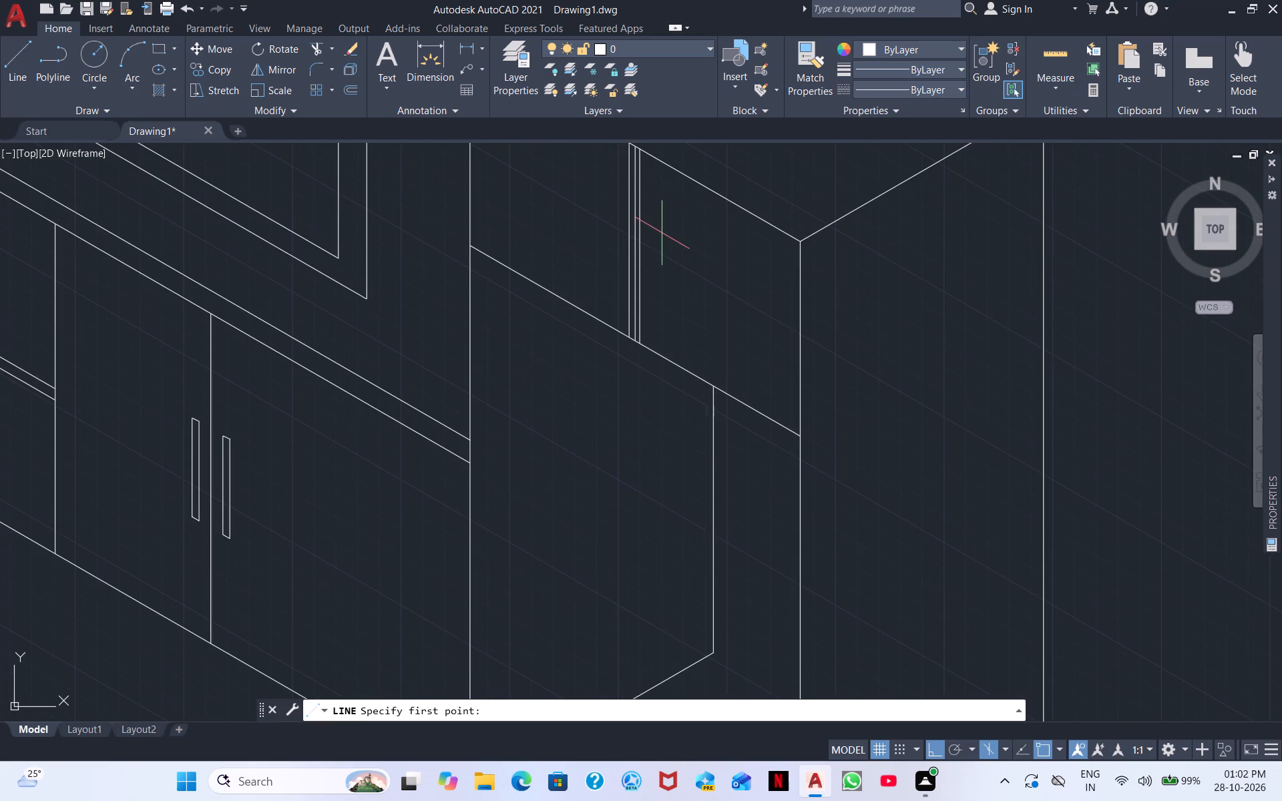
left_click(651, 205)
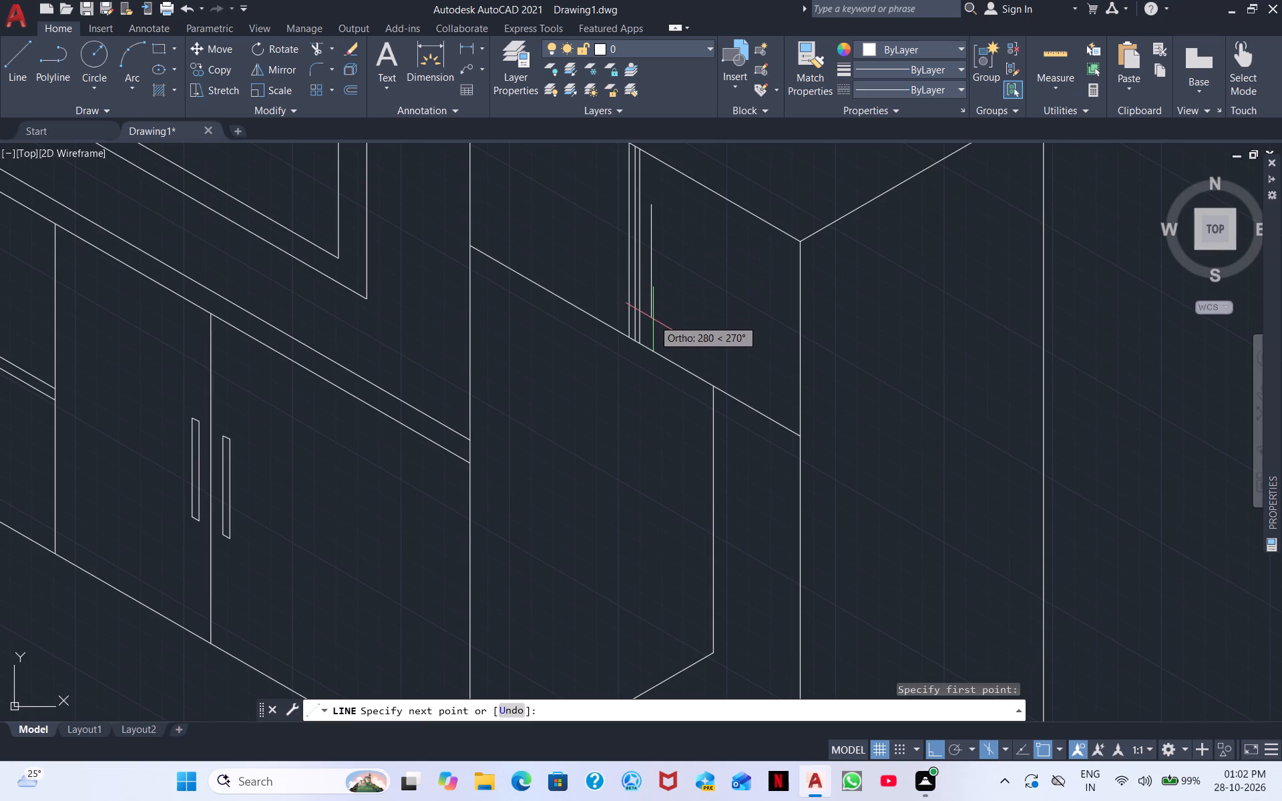
left_click(651, 308)
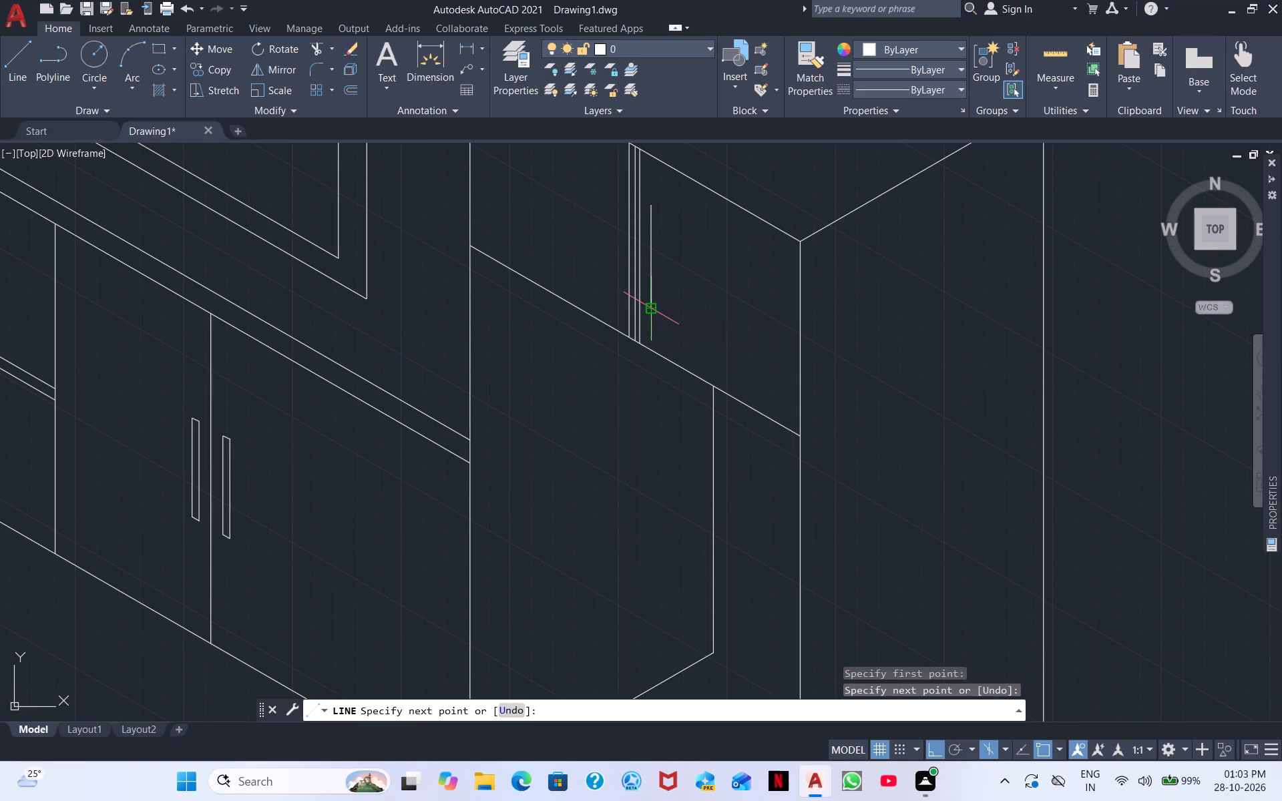
scroll(663, 312, "up", 3)
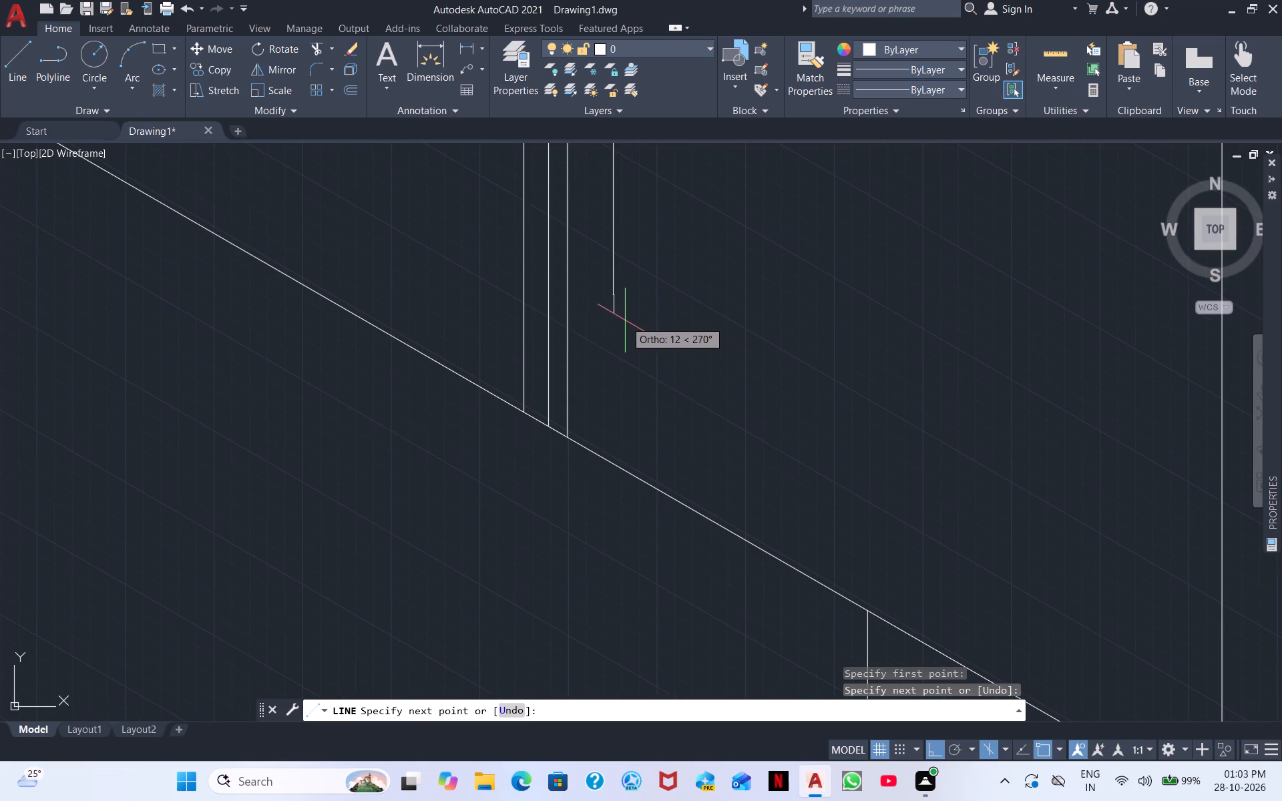
left_click(626, 299)
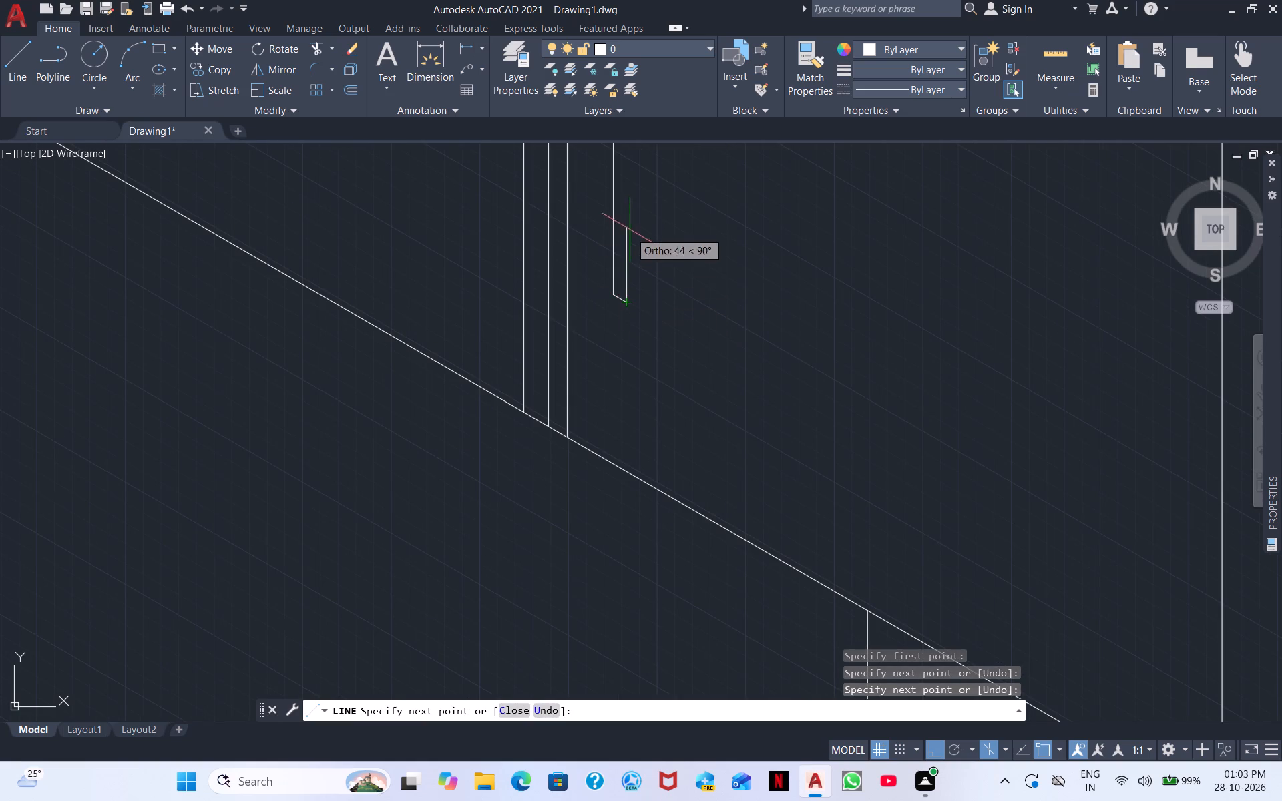
middle_click_drag(630, 214, 574, 509)
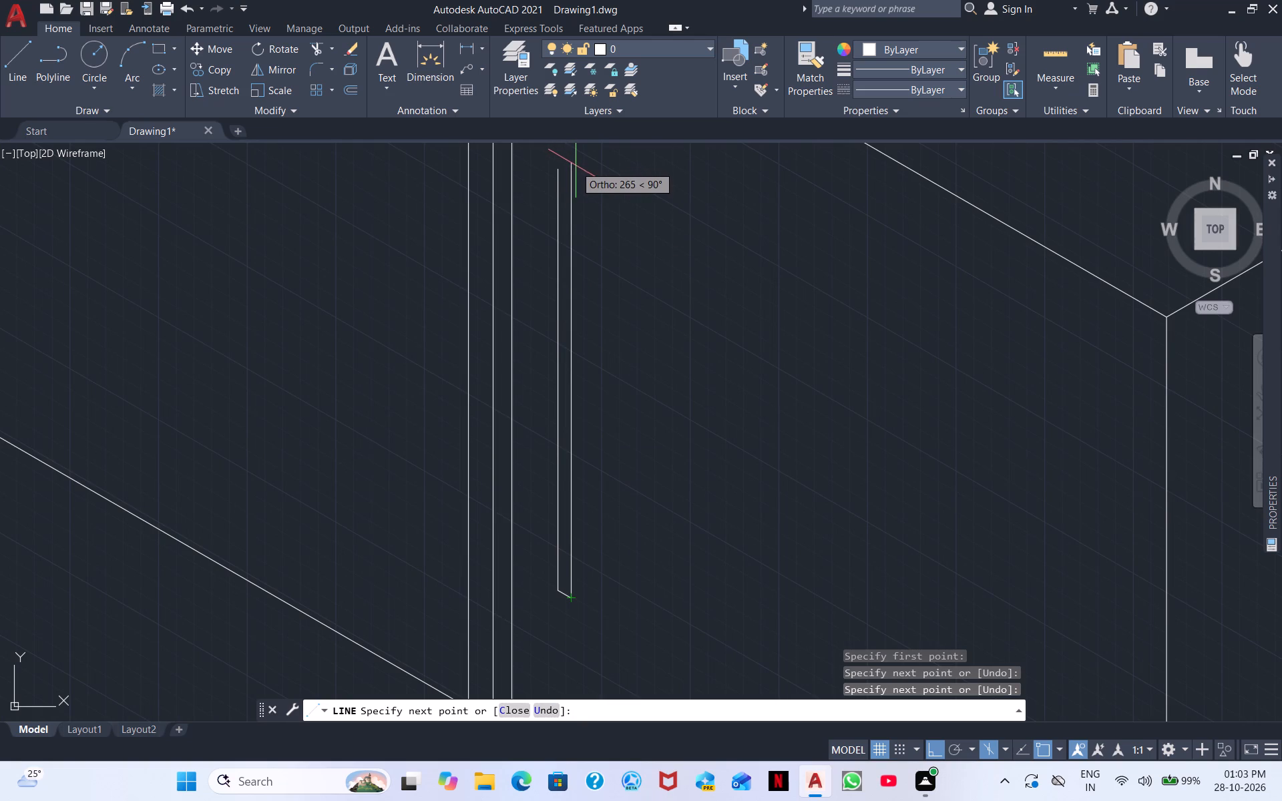
left_click(568, 165)
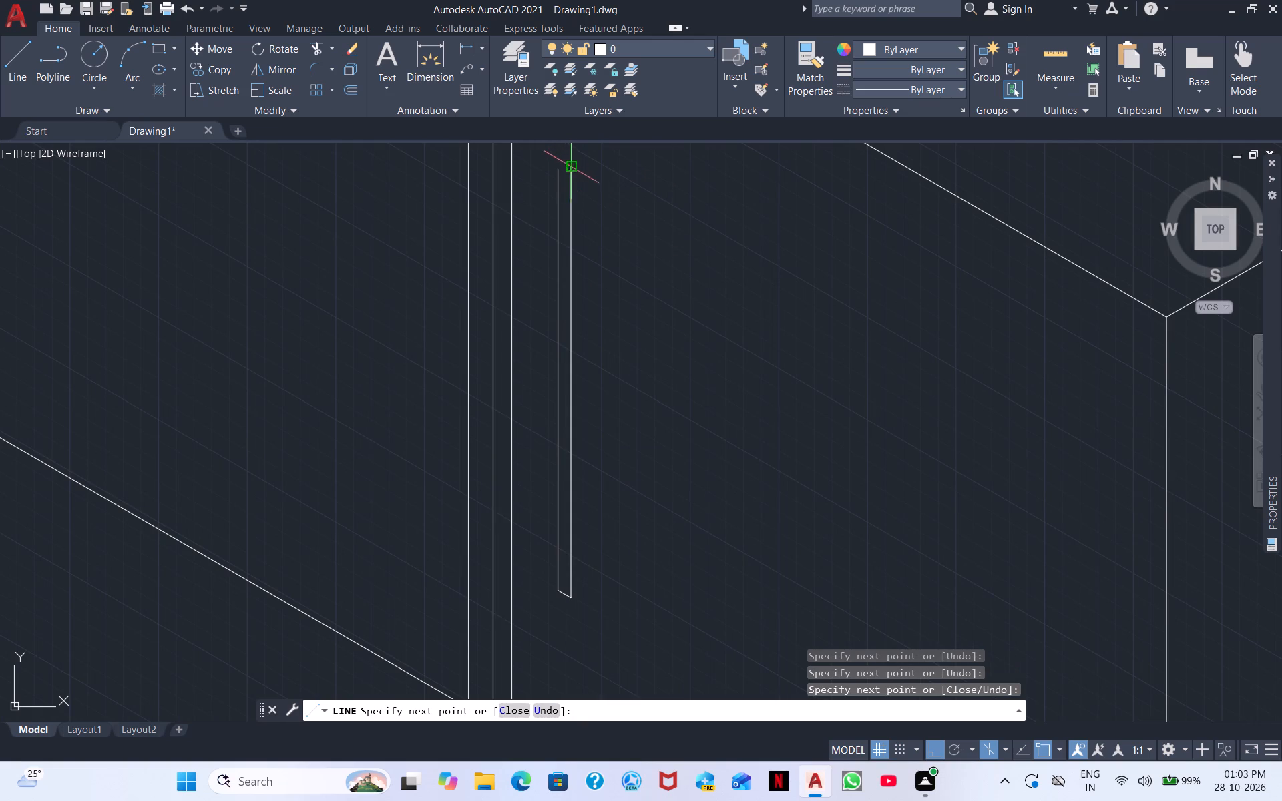
left_click(556, 172)
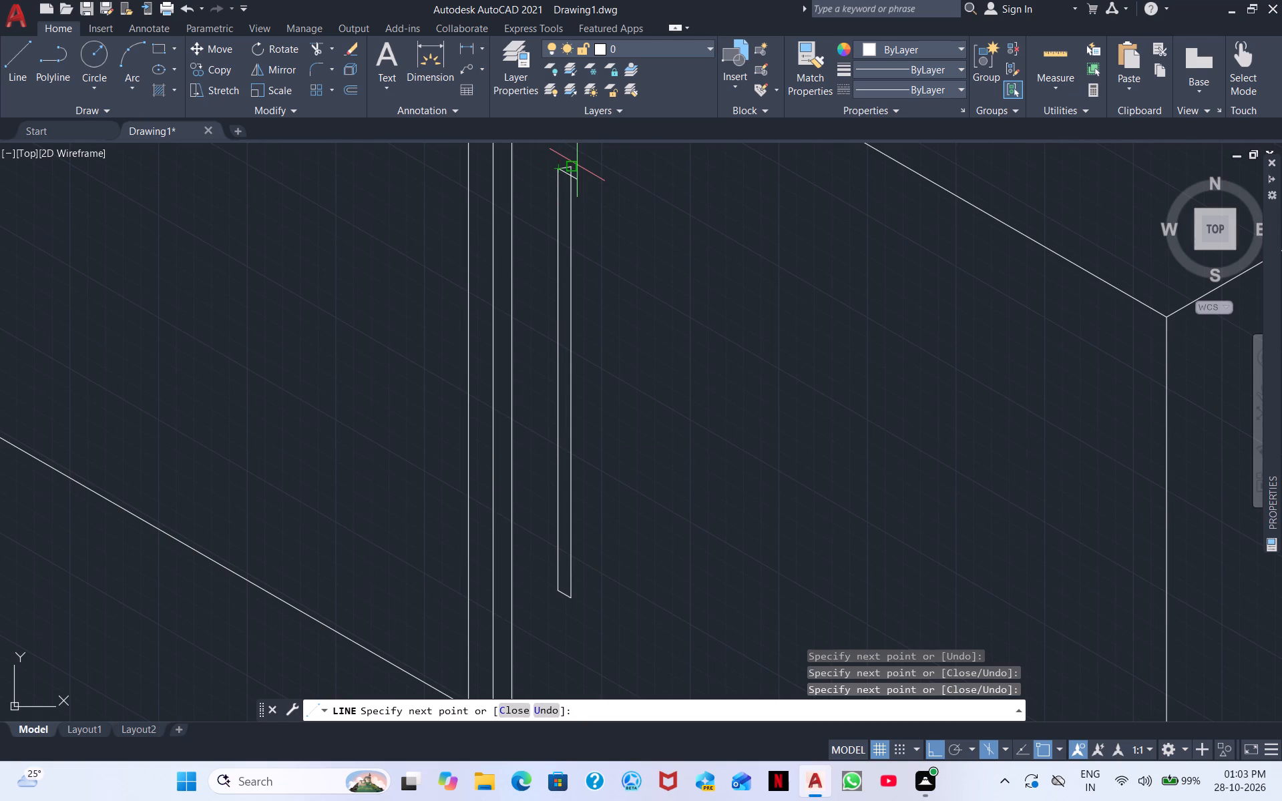
left_click(603, 186)
key("Escape")
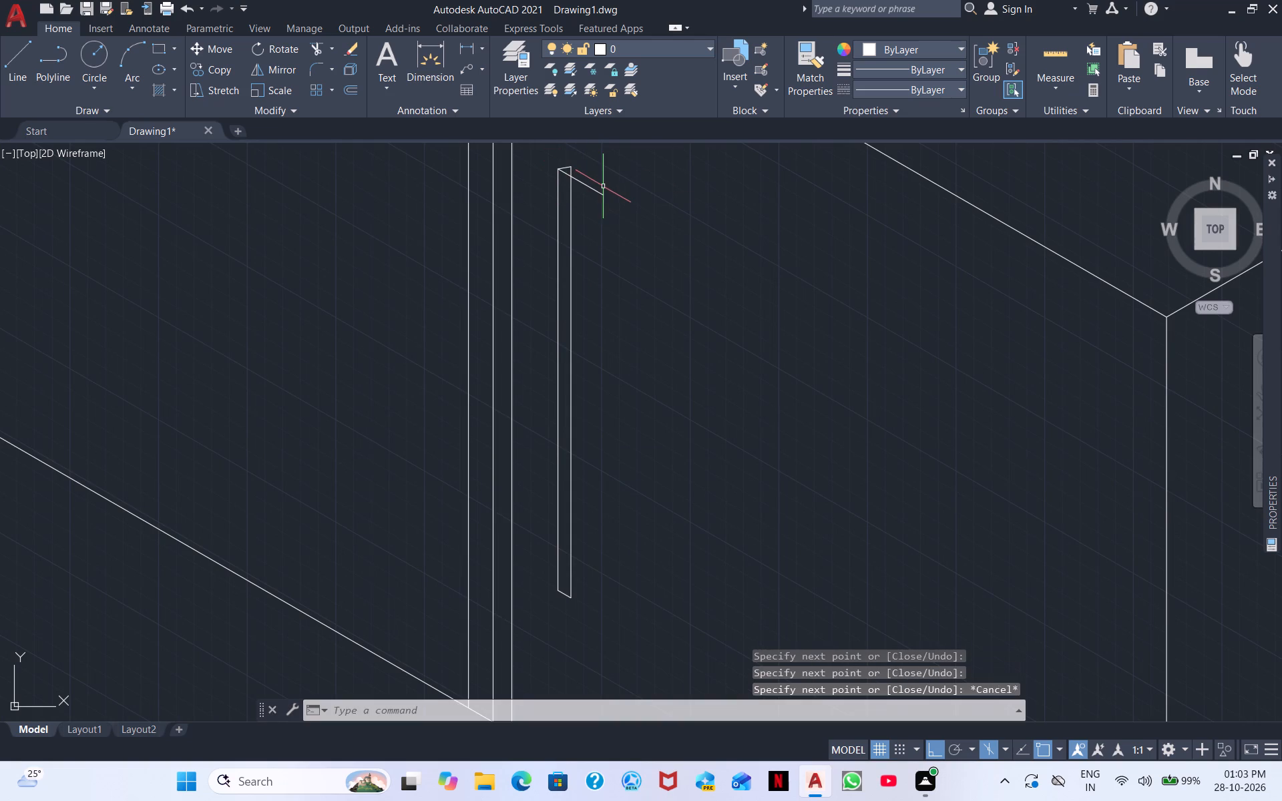
Trim the stray line ends at the top of the new handle to leave a clean sloping top edge.
left_click(314, 46)
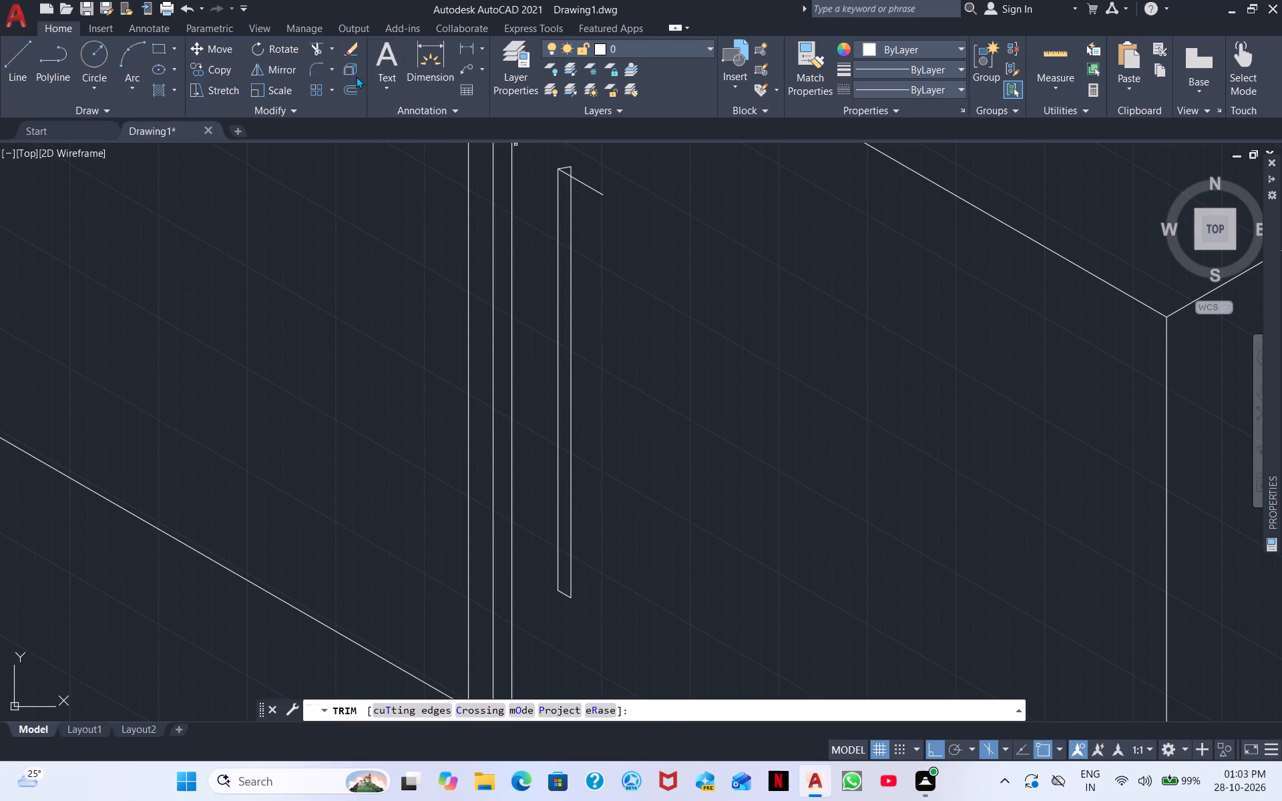
scroll(559, 164, "up", 3)
left_click_drag(569, 169, 658, 232)
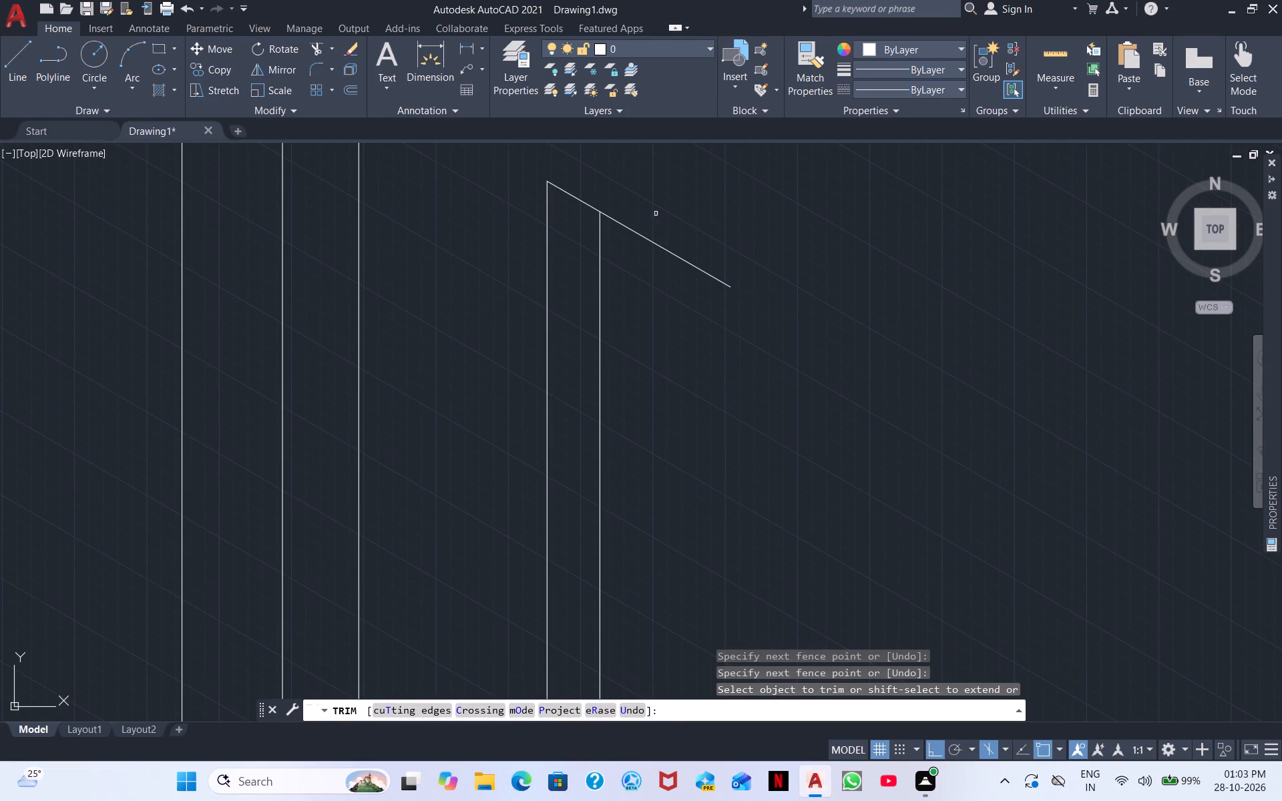
left_click_drag(661, 229, 656, 302)
scroll(688, 301, "down", 3)
right_click(782, 396)
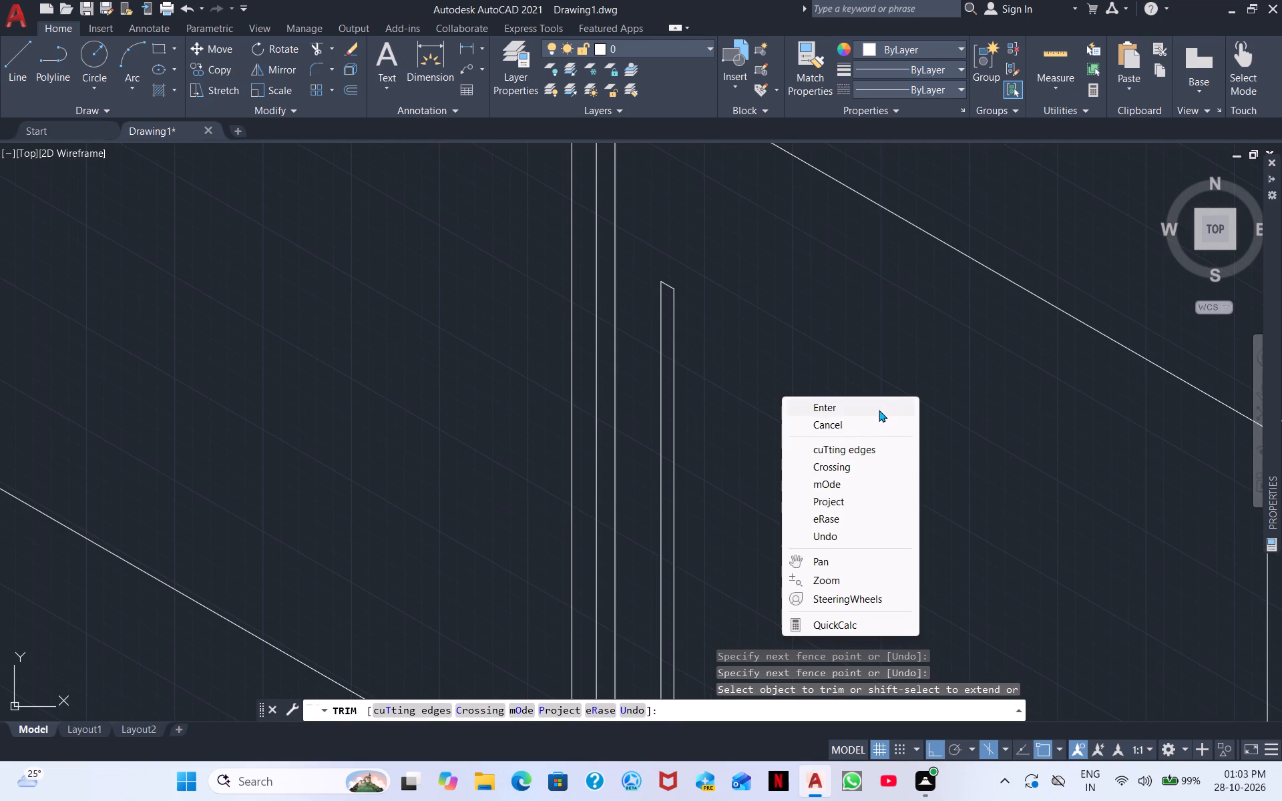
left_click(858, 407)
Copy the narrow vertical handle from the end block's upper panel across to the other side of the divider.
scroll(747, 507, "down", 3)
middle_click_drag(763, 513, 744, 421)
scroll(745, 414, "up", 1)
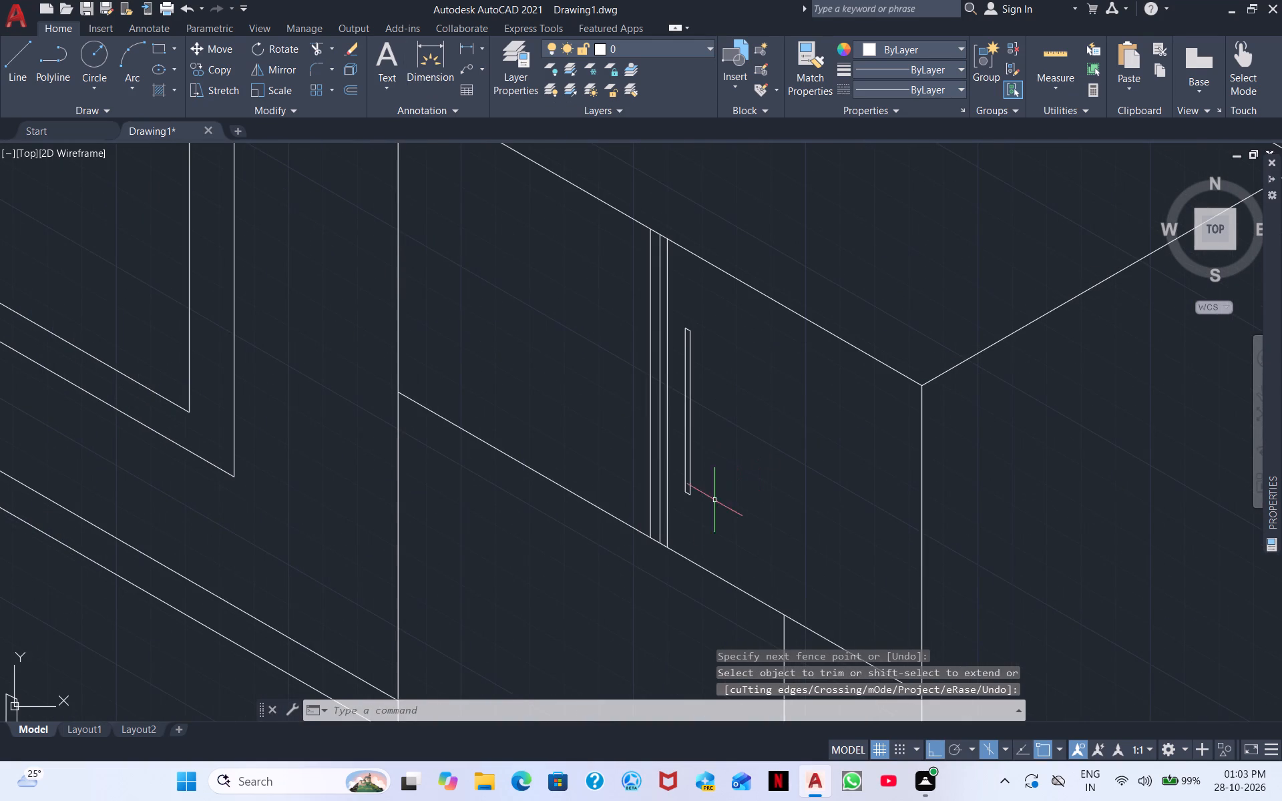
left_click_drag(697, 519, 695, 507)
left_click(679, 323)
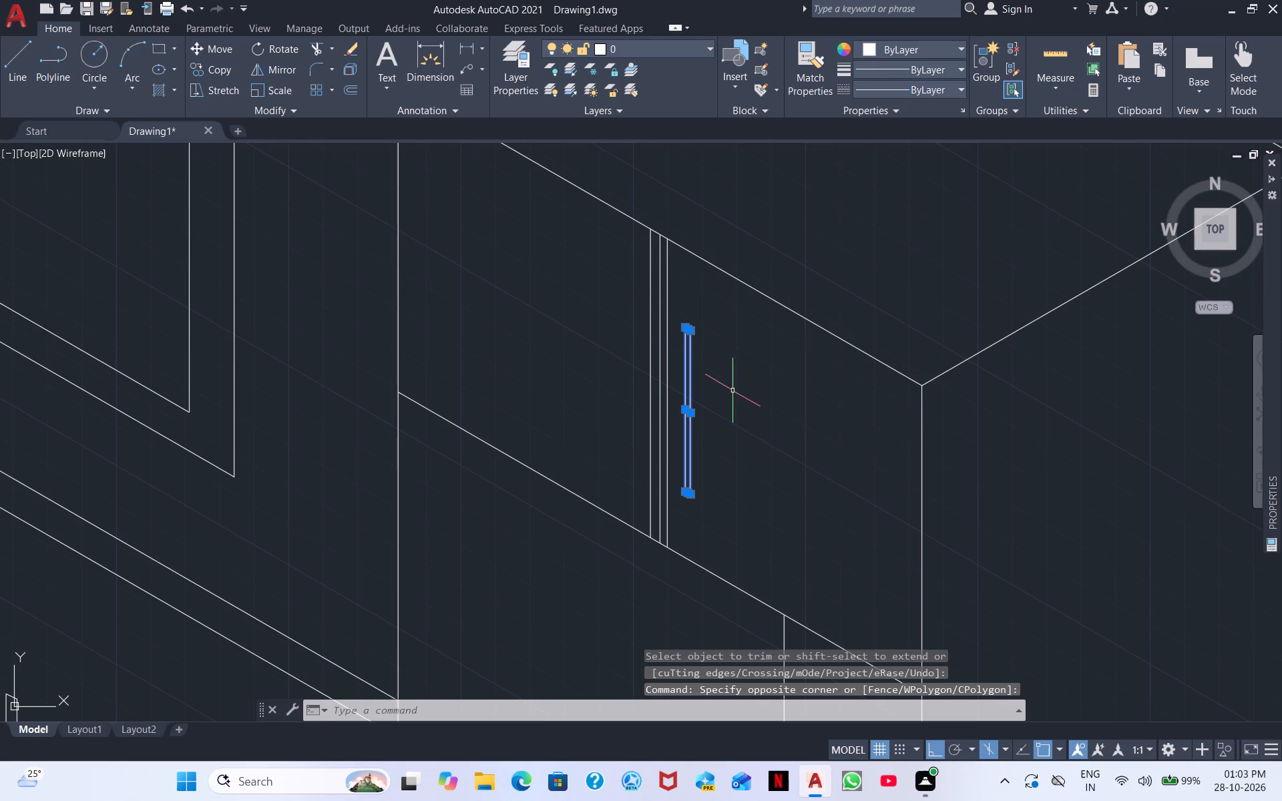
right_click(767, 434)
left_click(827, 188)
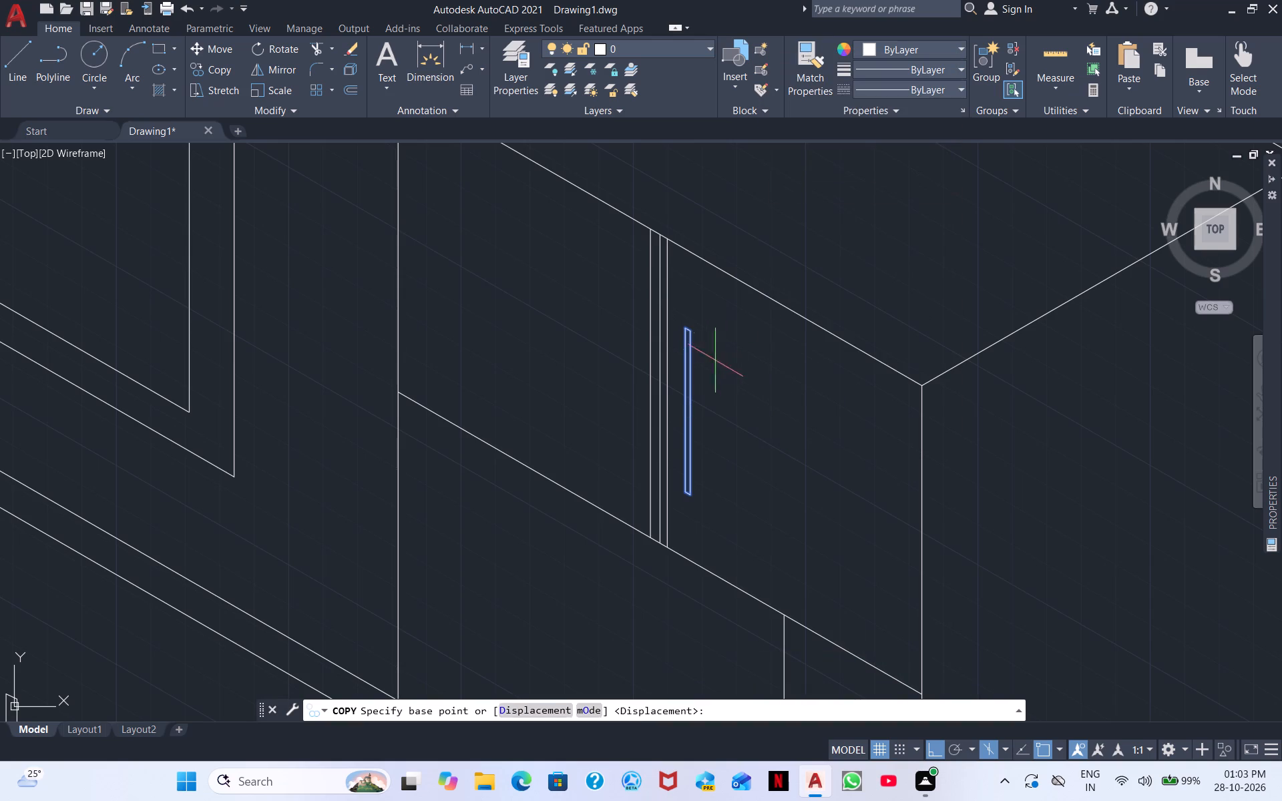
left_click(685, 407)
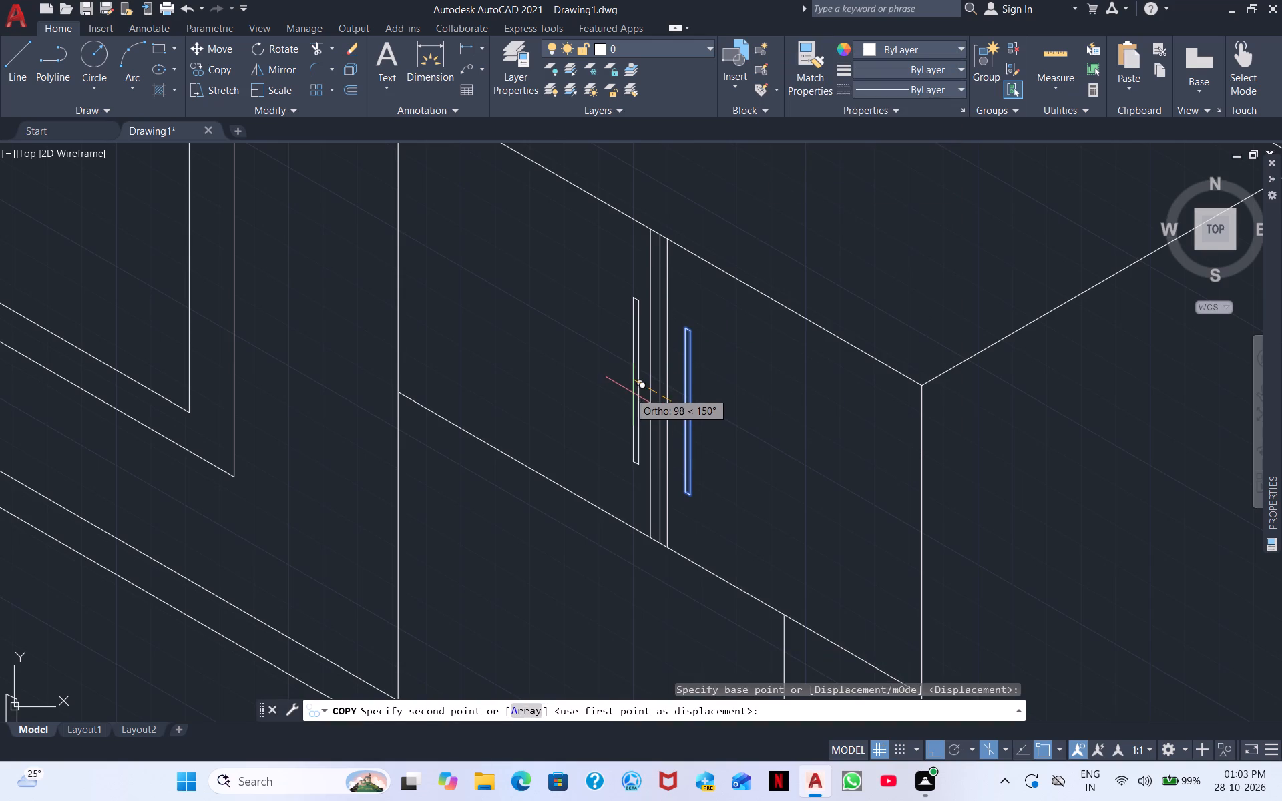
left_click(626, 391)
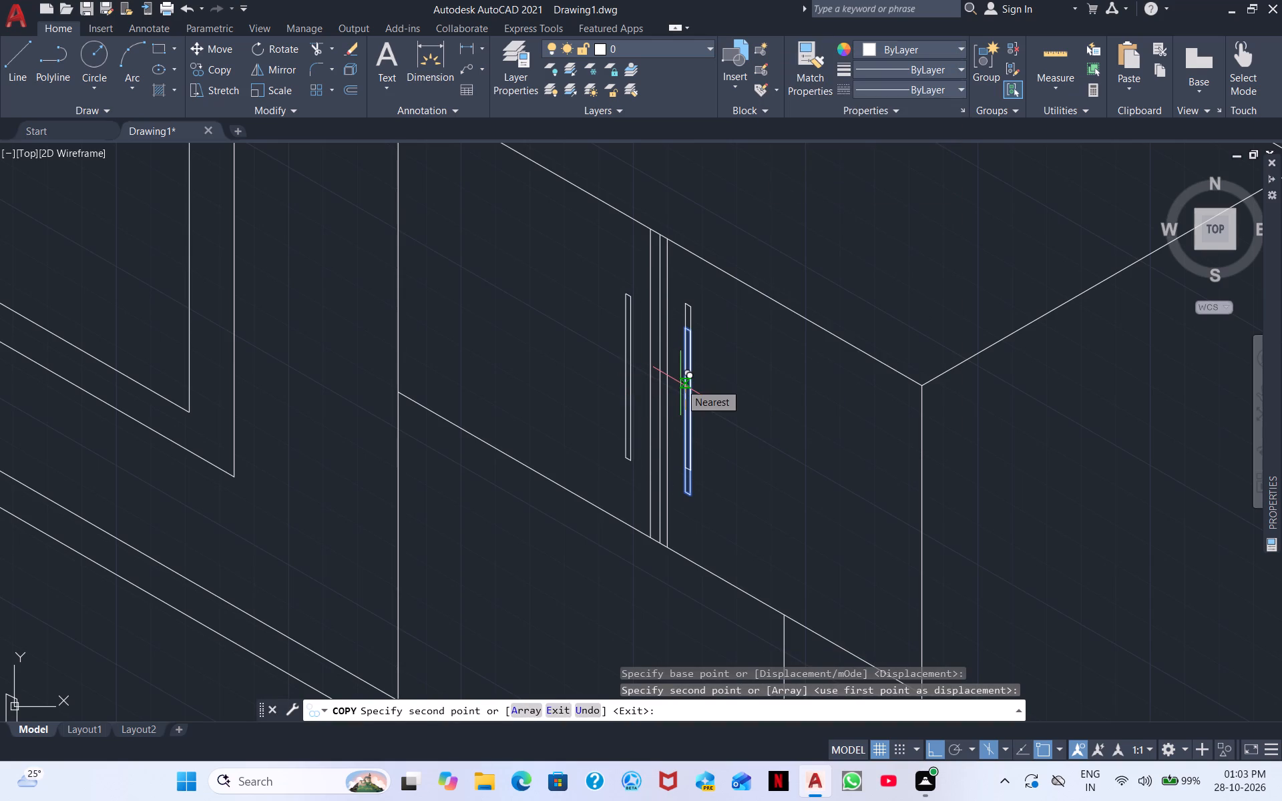
key("Escape")
Draw a line just inside the front base unit's long front top edge, continuing vertically down its end face to the bottom edge.
scroll(781, 420, "down", 4)
middle_click_drag(863, 420, 853, 283)
scroll(736, 364, "up", 1)
scroll(716, 380, "down", 1)
middle_click_drag(553, 446, 610, 449)
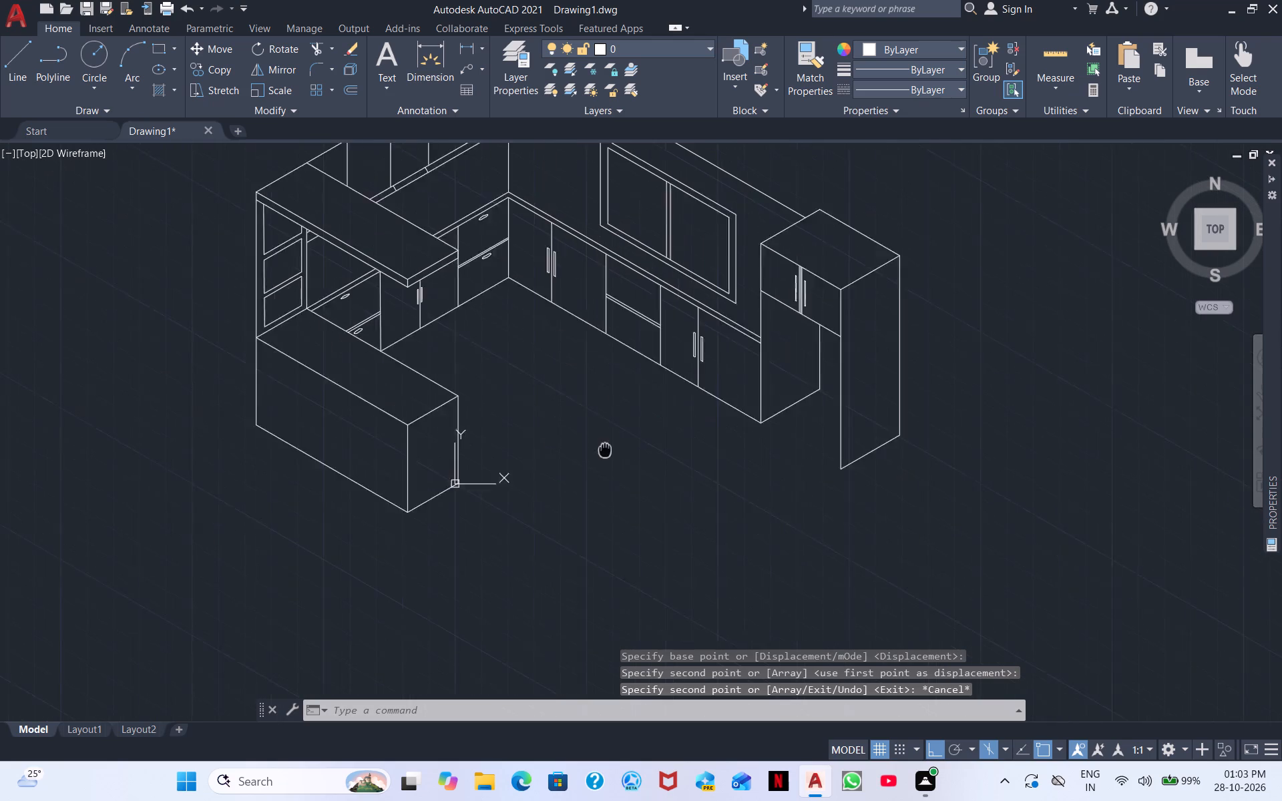
middle_click_drag(610, 449, 682, 446)
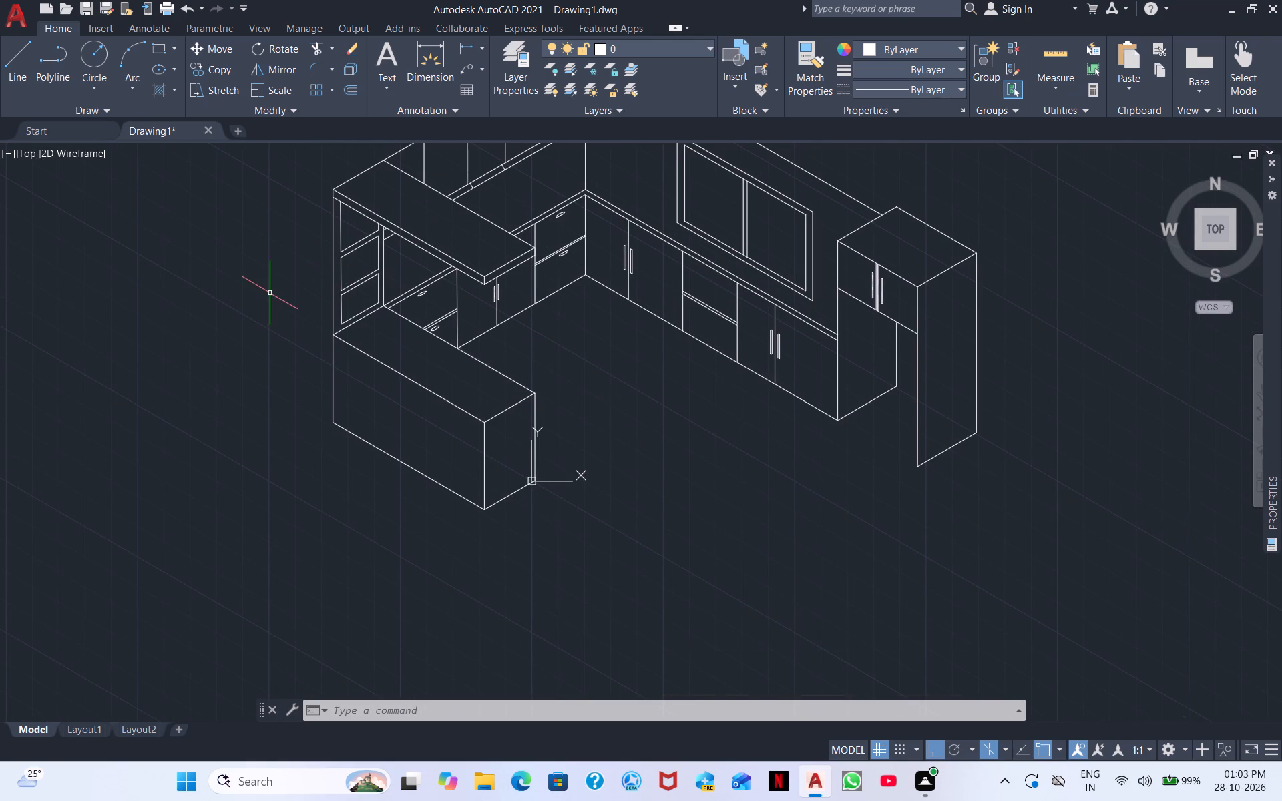
scroll(473, 408, "up", 2)
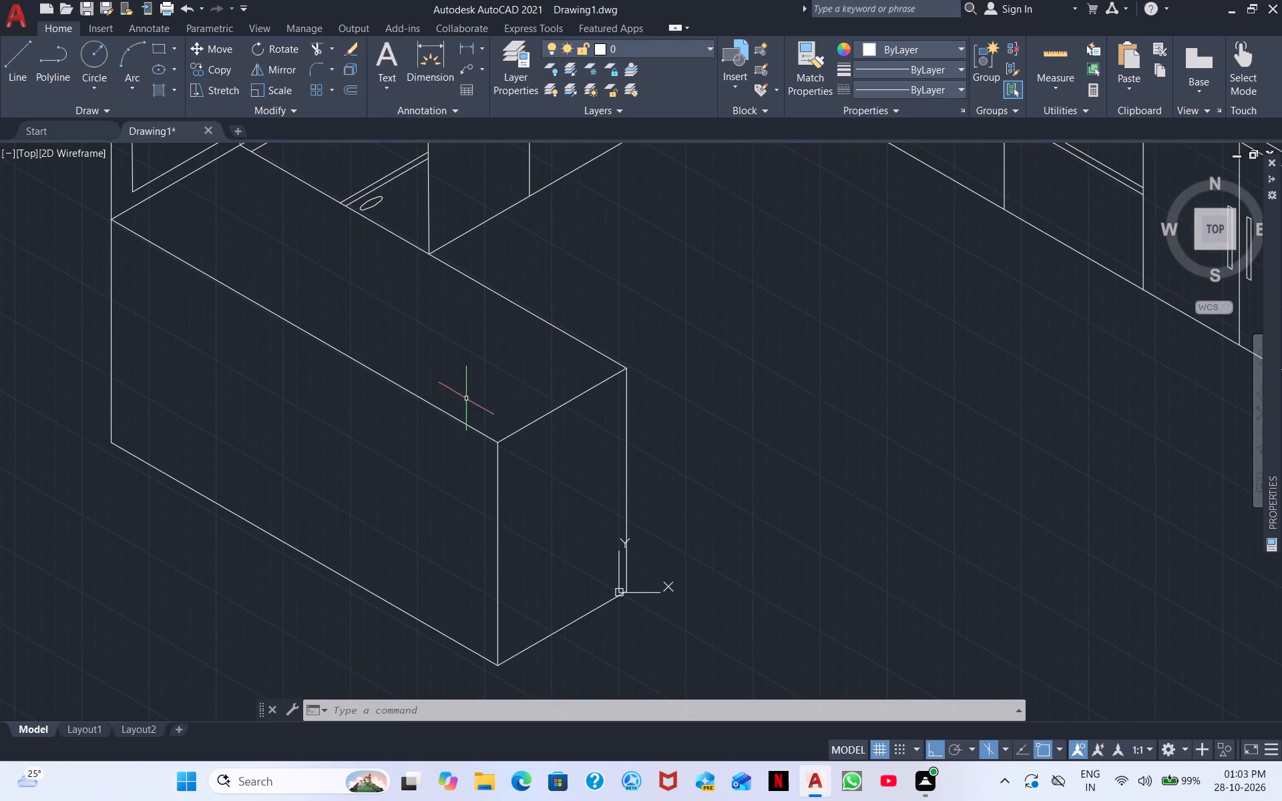
left_click(11, 49)
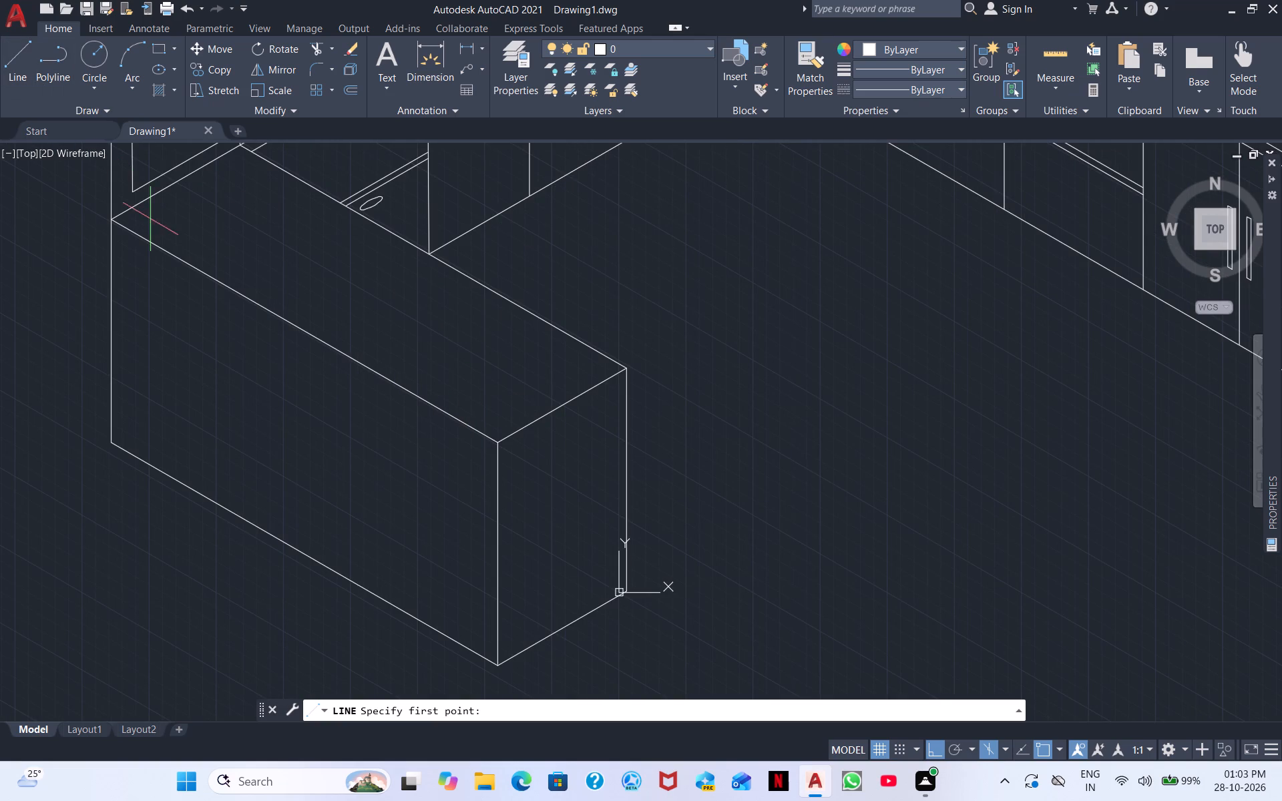
left_click(126, 213)
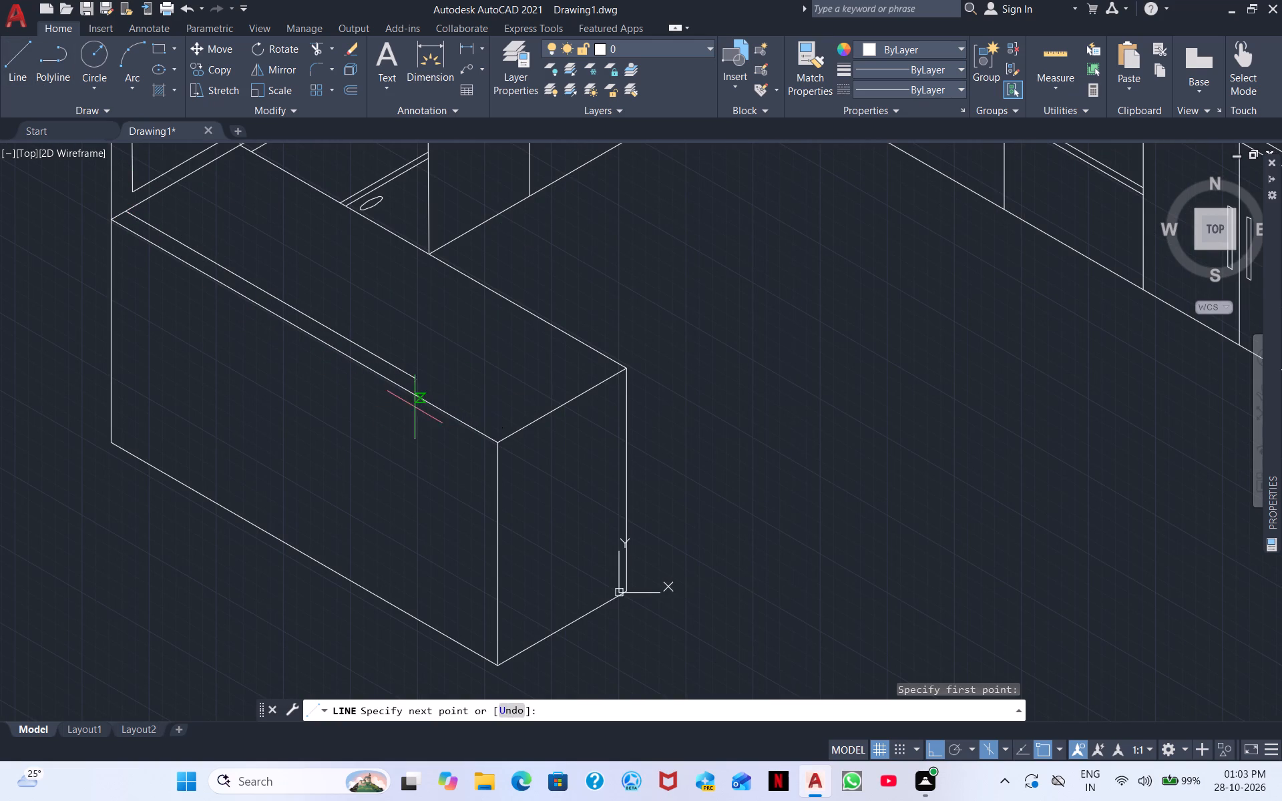
left_click(510, 435)
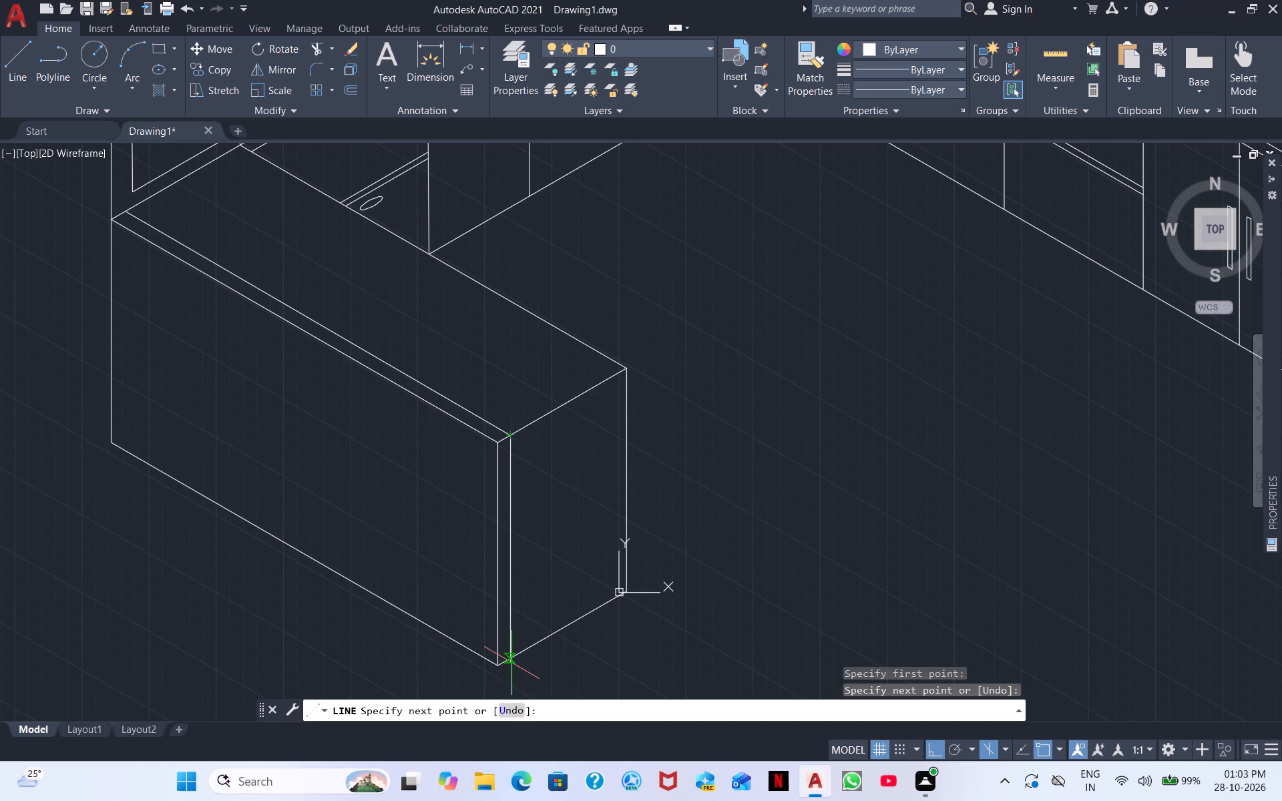
left_click(511, 663)
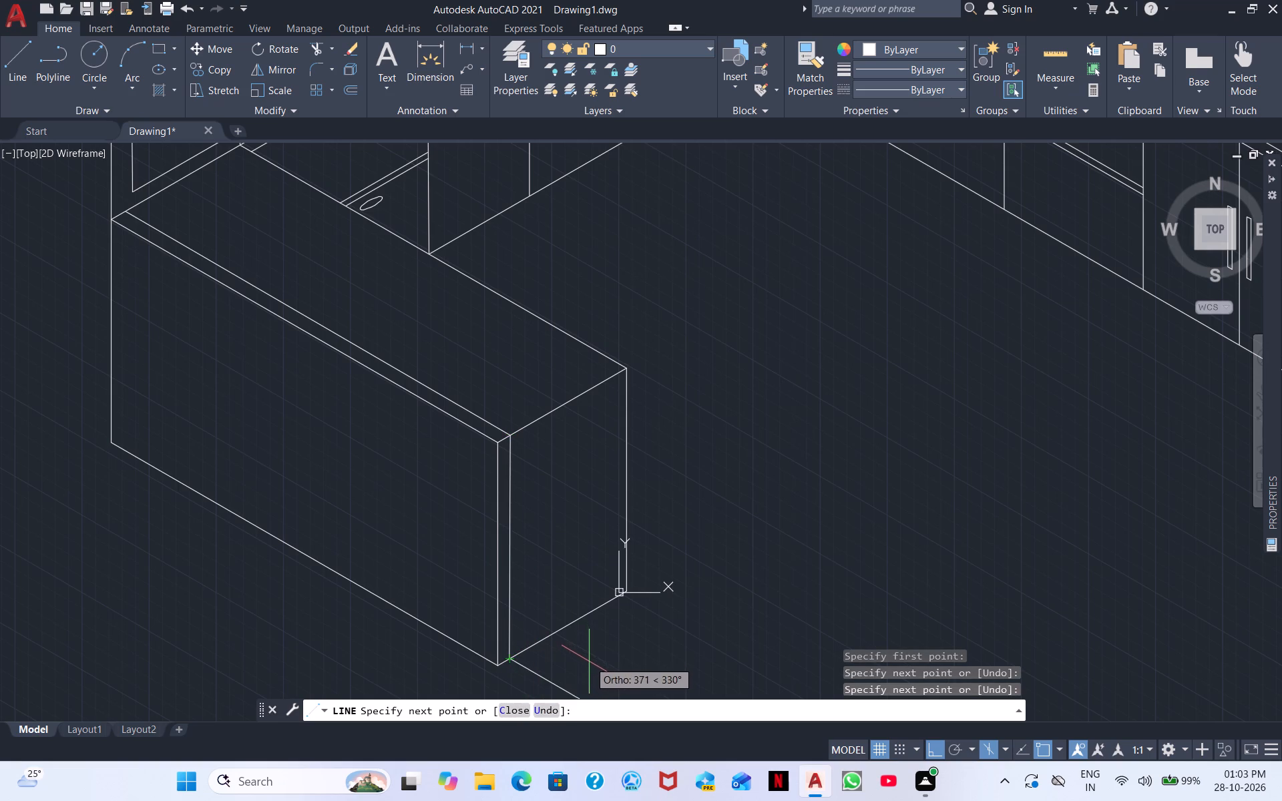
key("Escape")
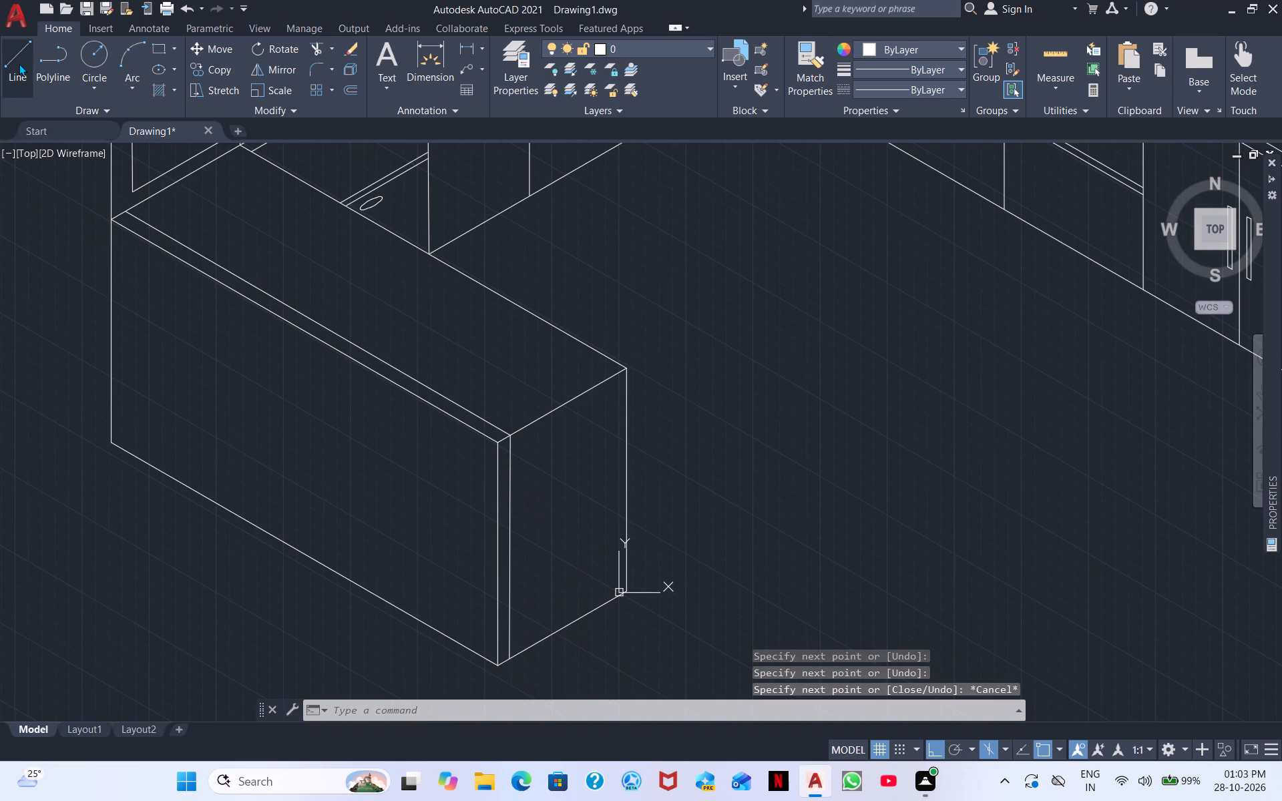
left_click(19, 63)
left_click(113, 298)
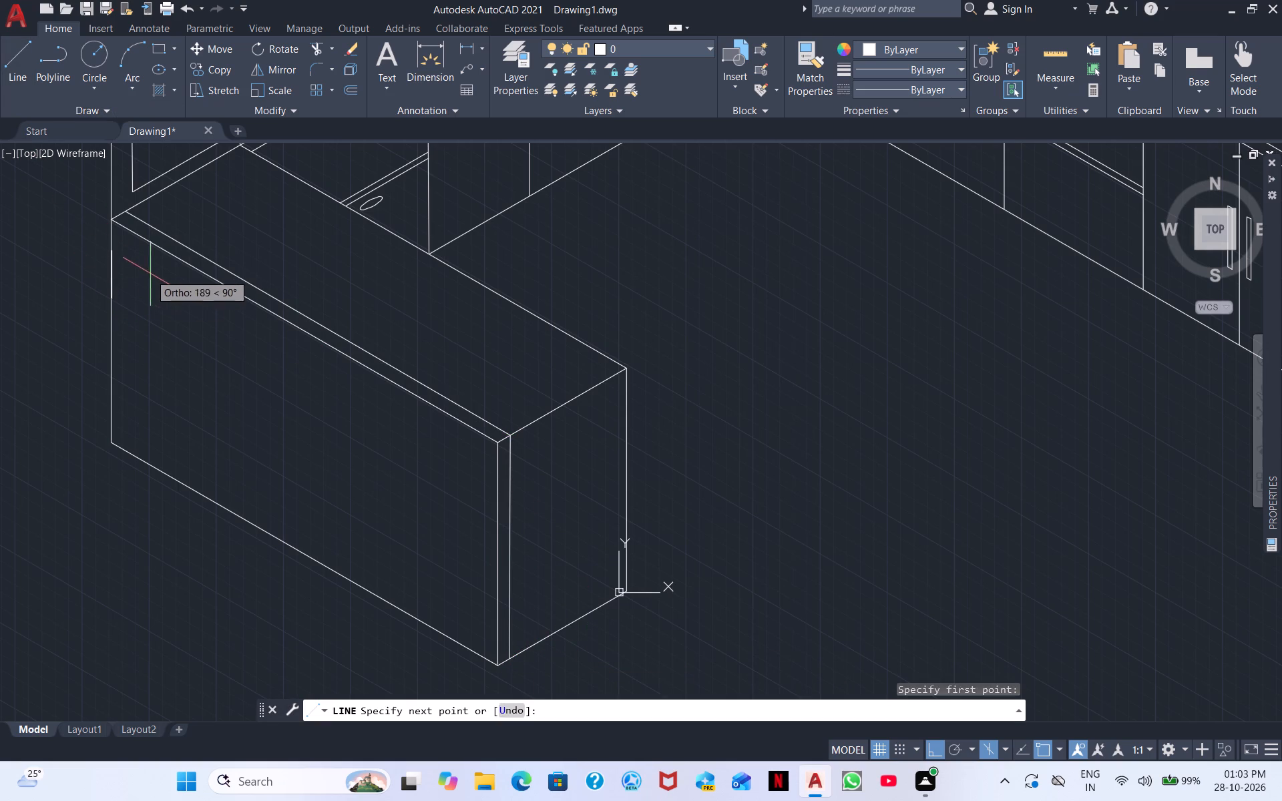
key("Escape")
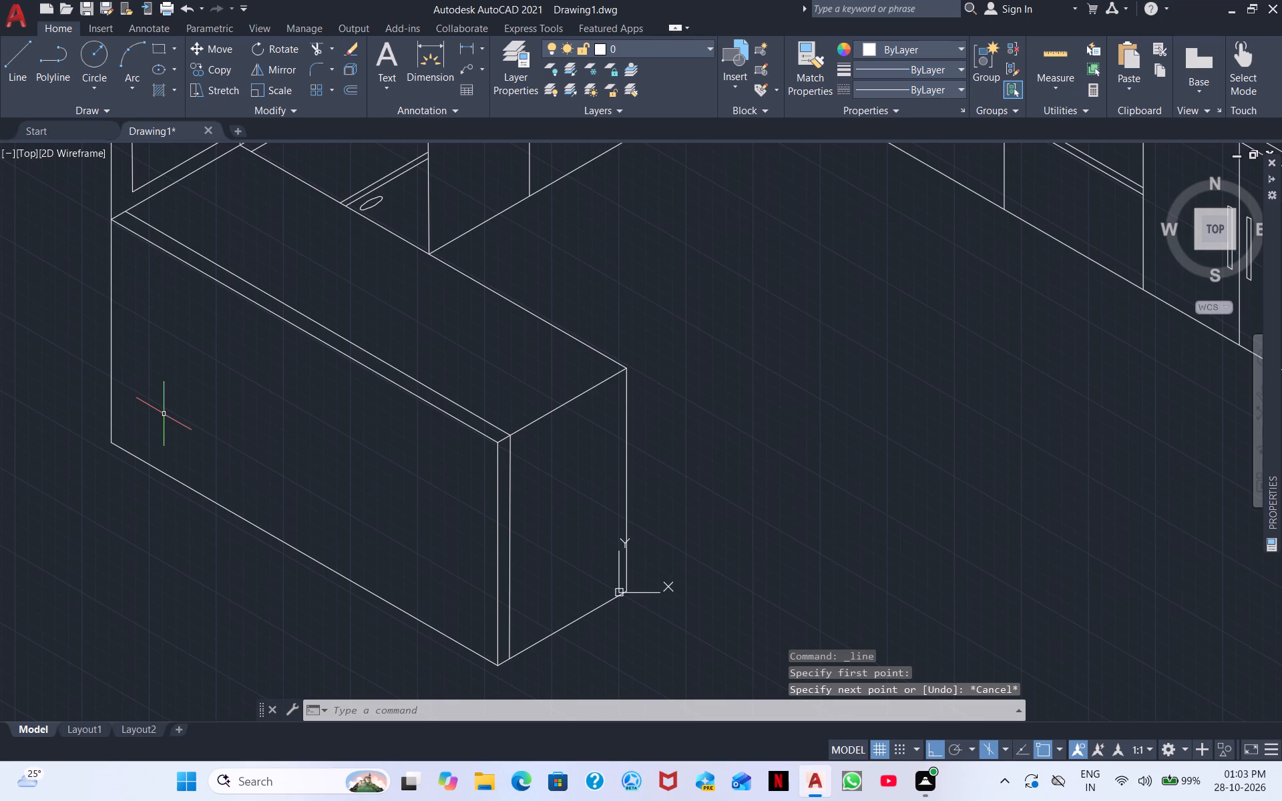
Draw a vertical line about 965 long near the left end of the base unit's long front face, from the top edge past the bottom edge.
left_click(13, 71)
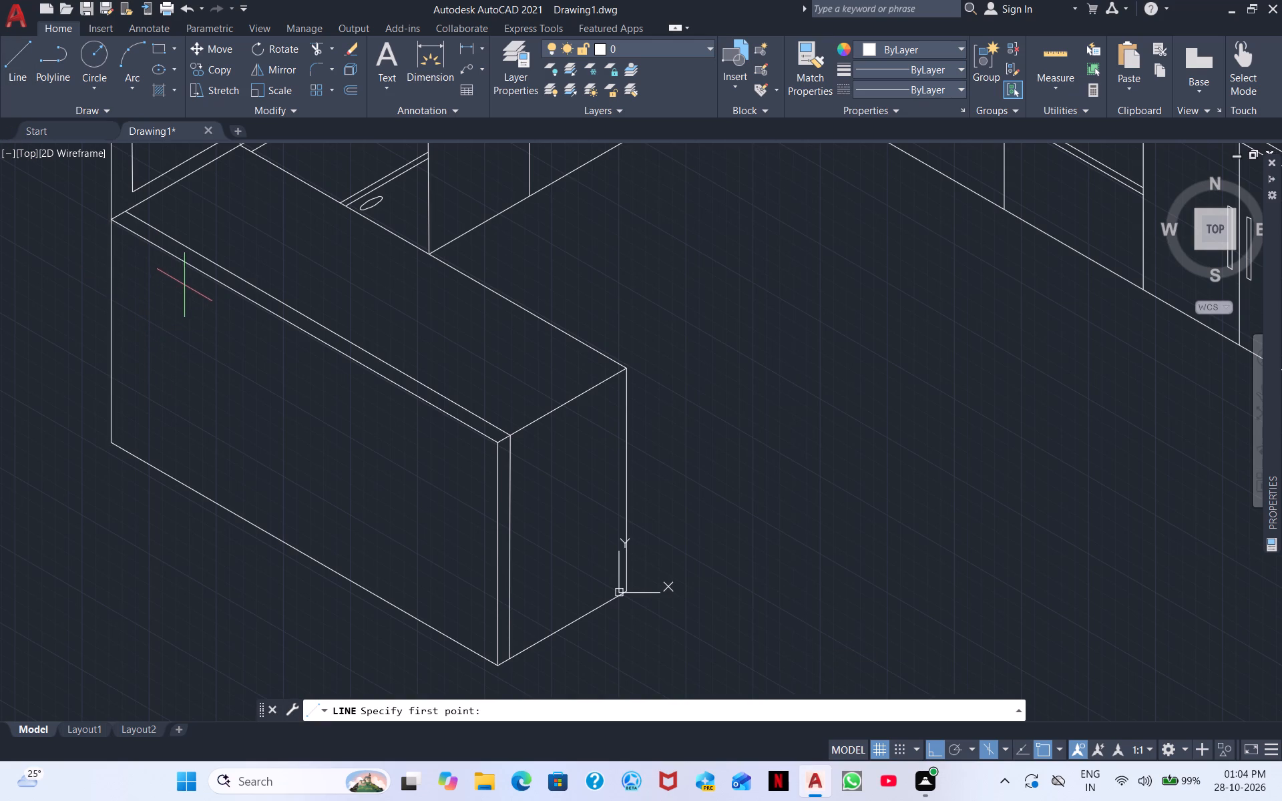
left_click(163, 253)
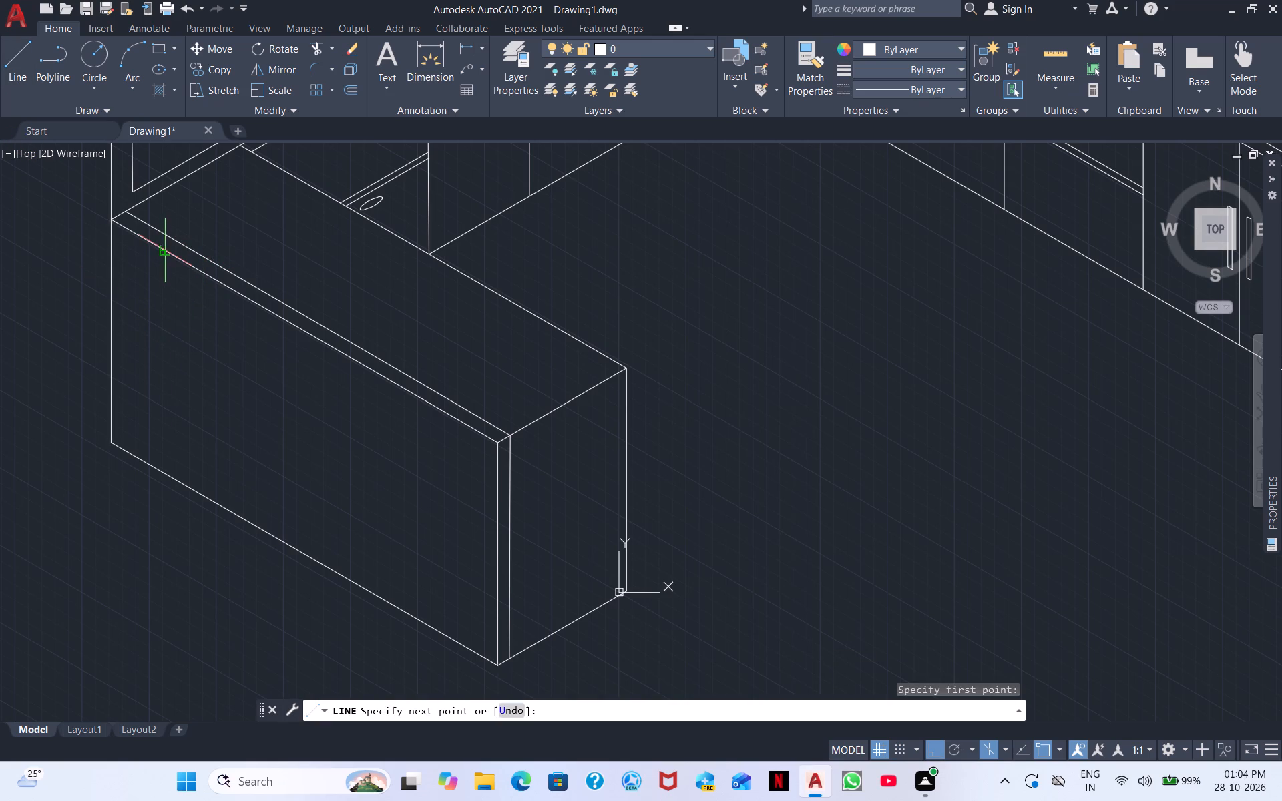
left_click(171, 493)
key("Escape")
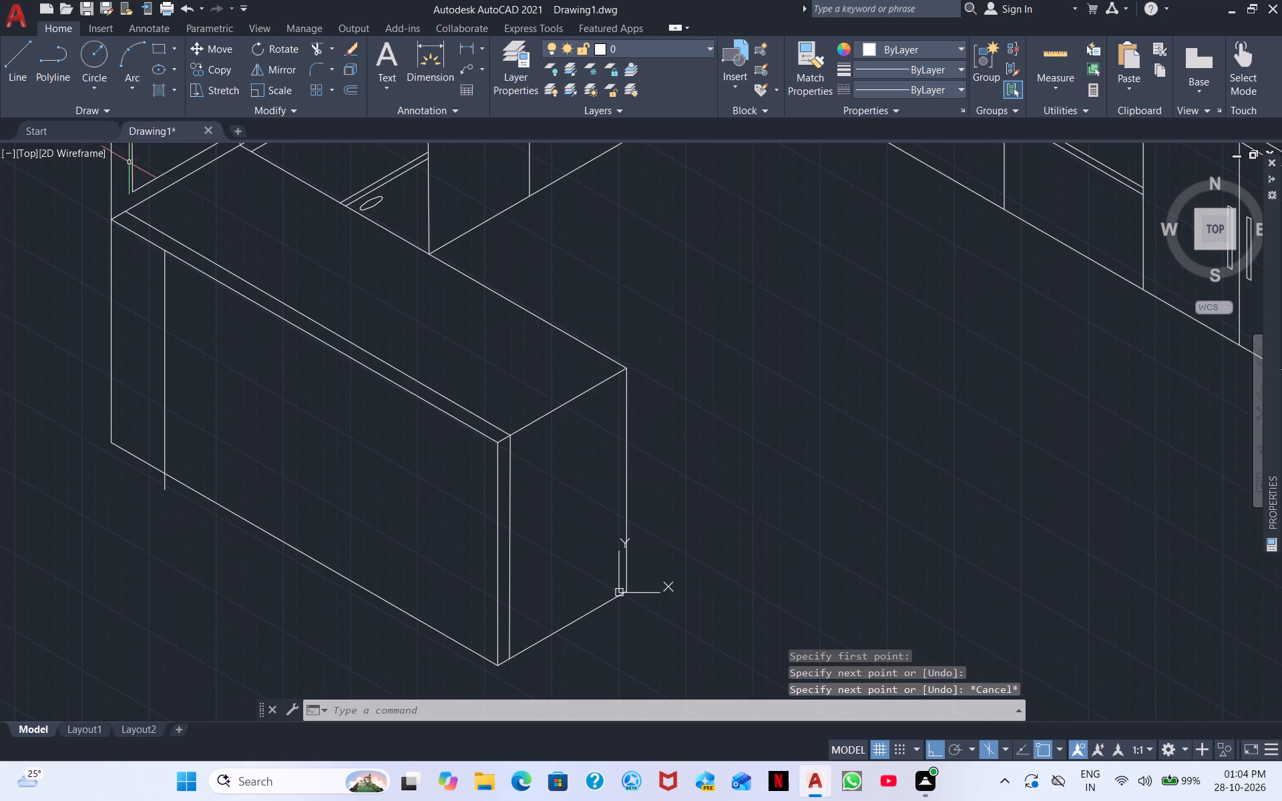
Trim the vertical line's overhang and remove the front face's bottom edge between that line and the front corner.
left_click(314, 47)
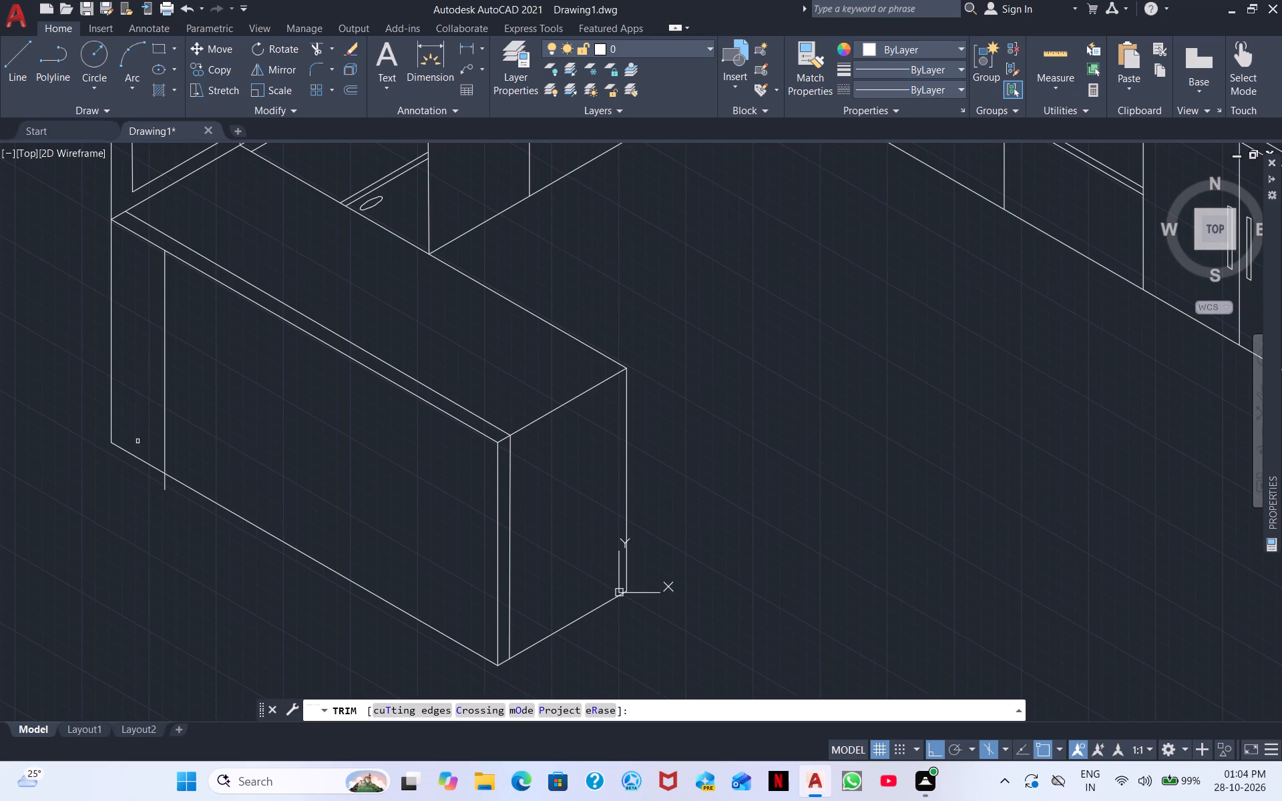
left_click(169, 491)
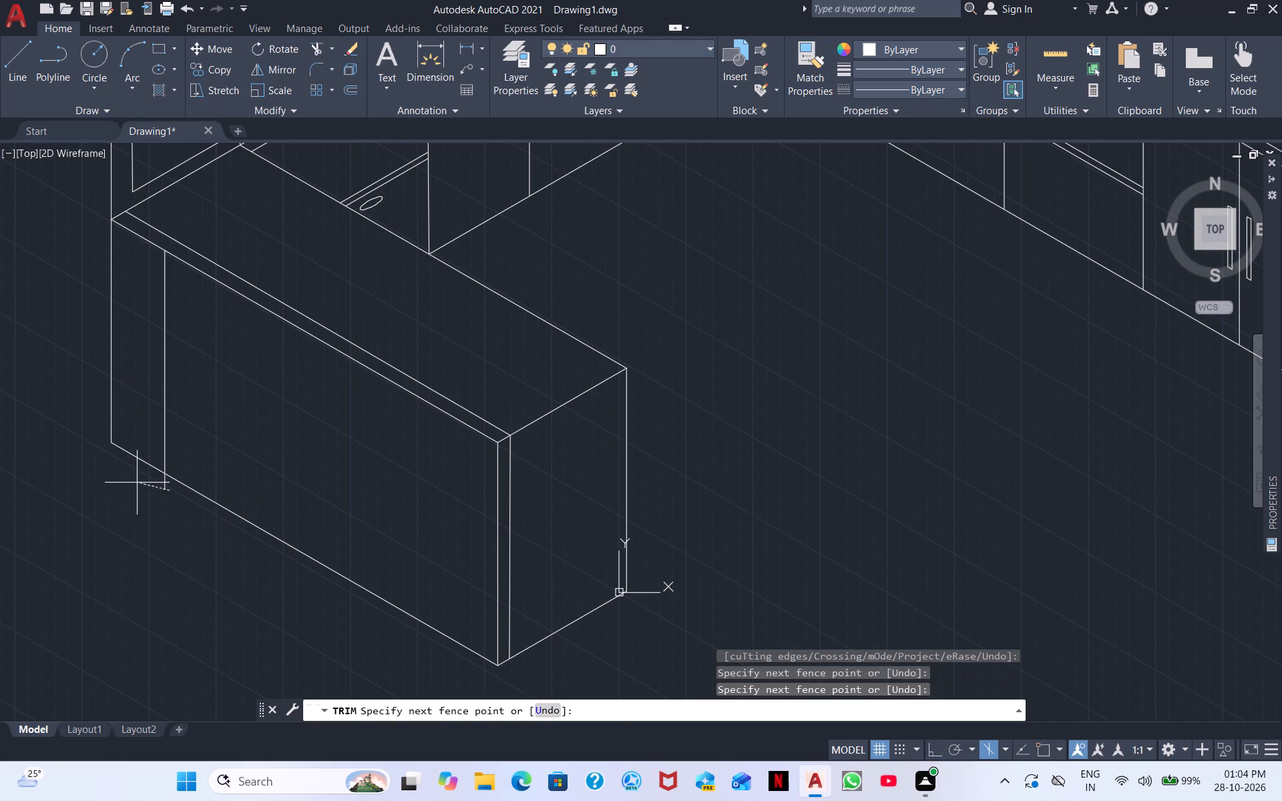
left_click(158, 481)
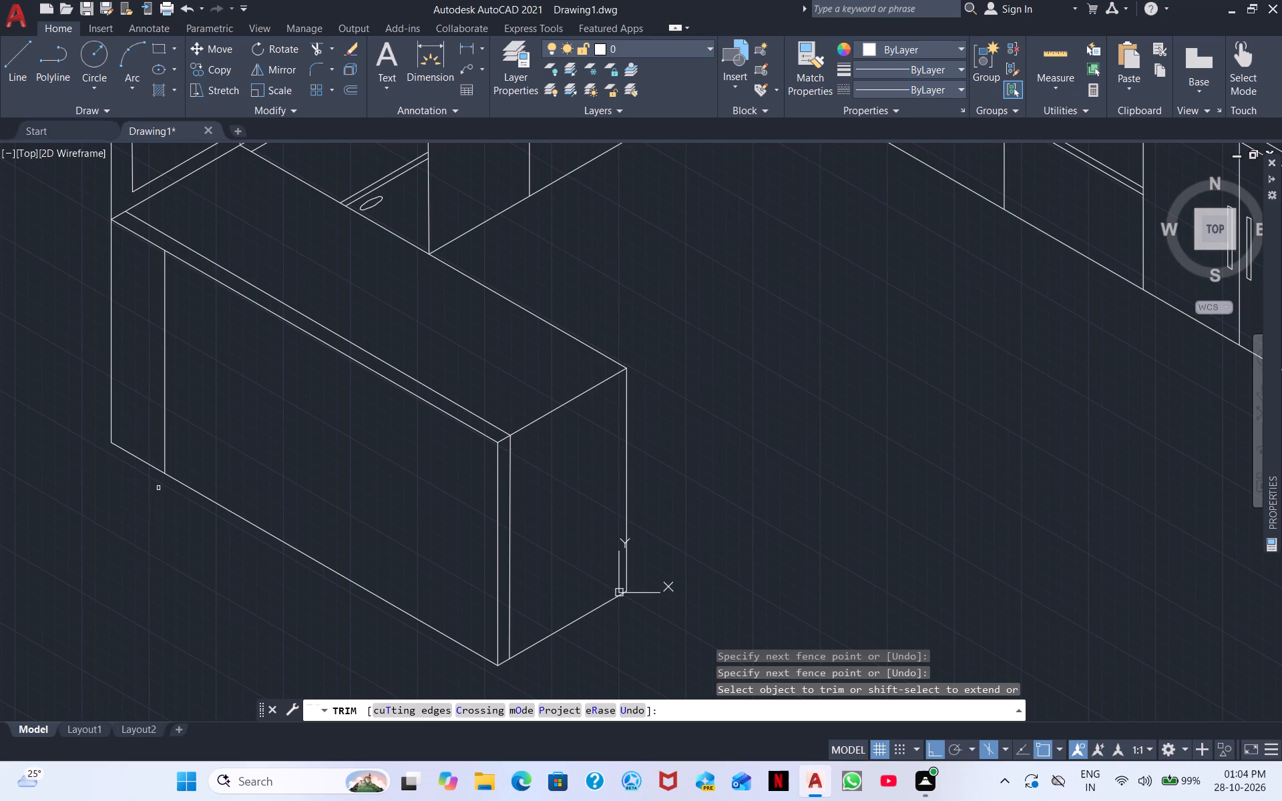
left_click_drag(176, 476, 176, 501)
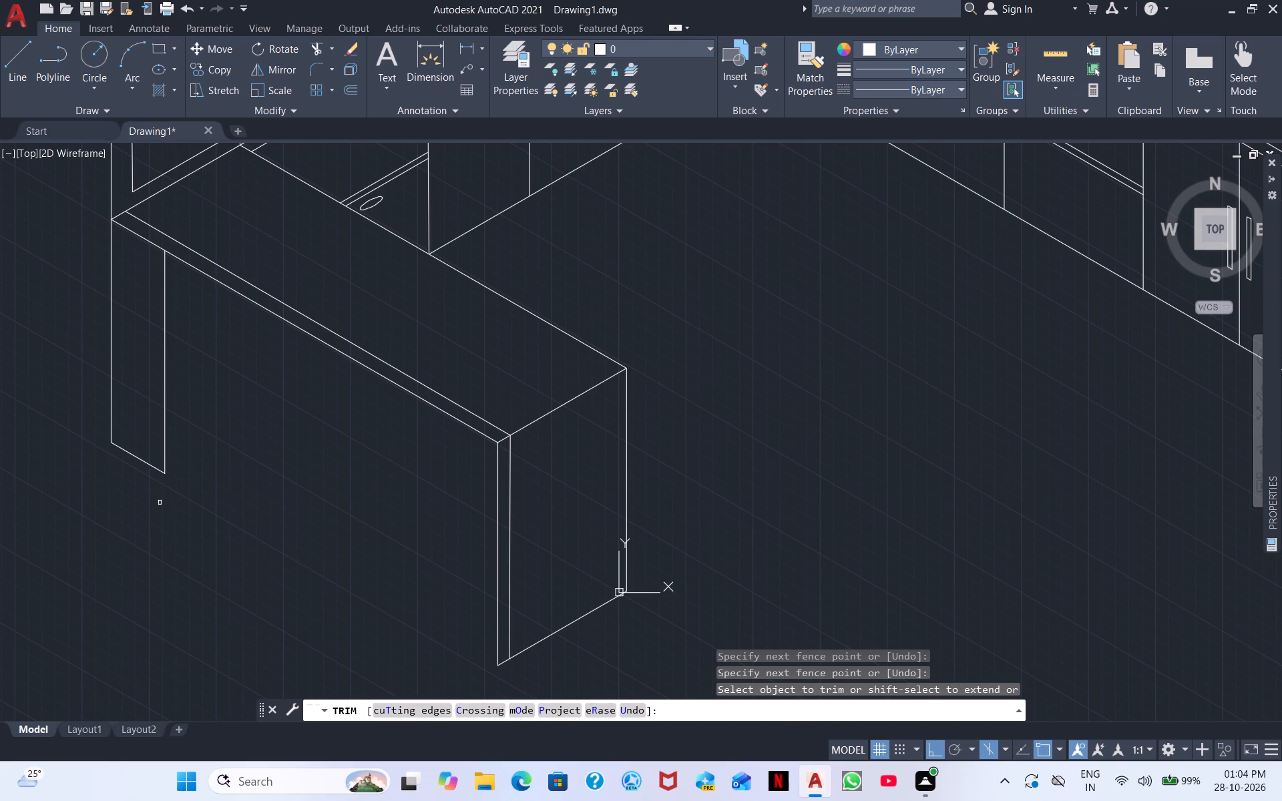
Draw a line receding from the base unit's lower left corner in the top isoplane, parallel to its short top edge.
left_click(16, 59)
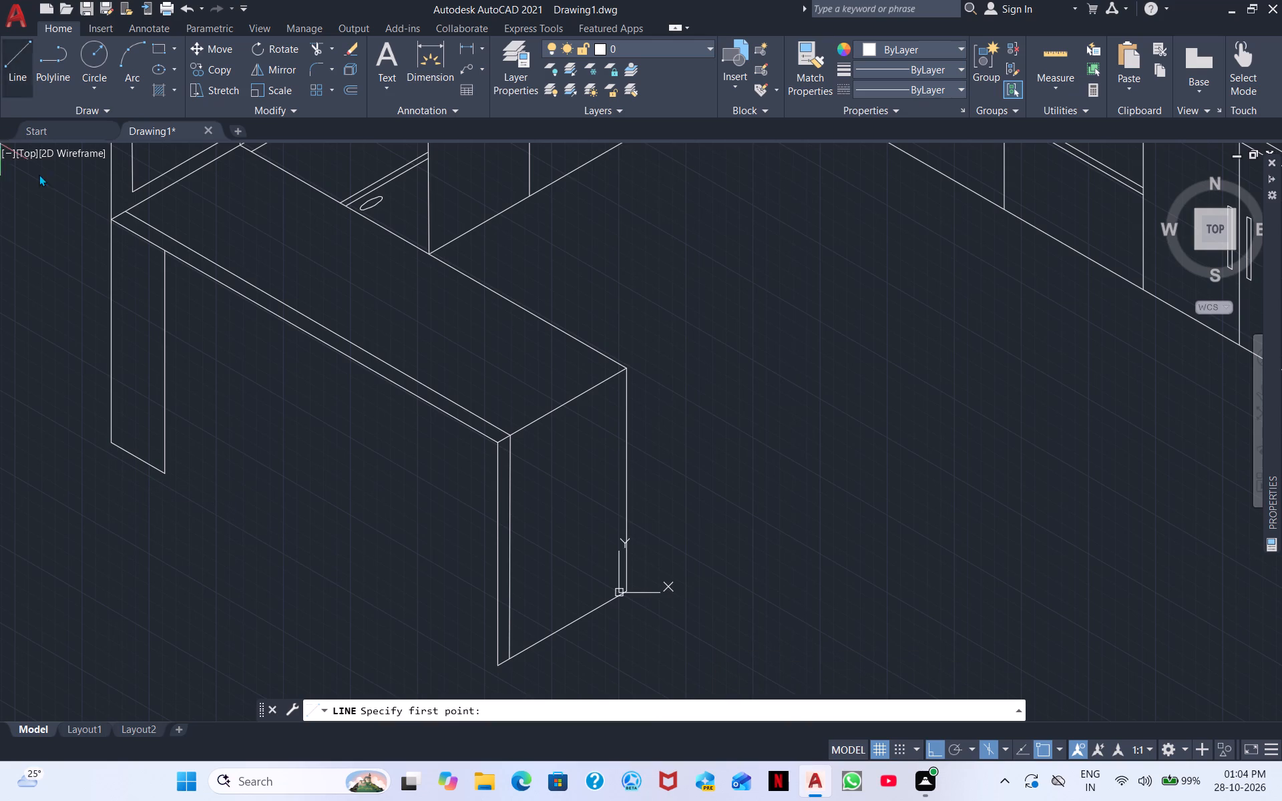
left_click(112, 444)
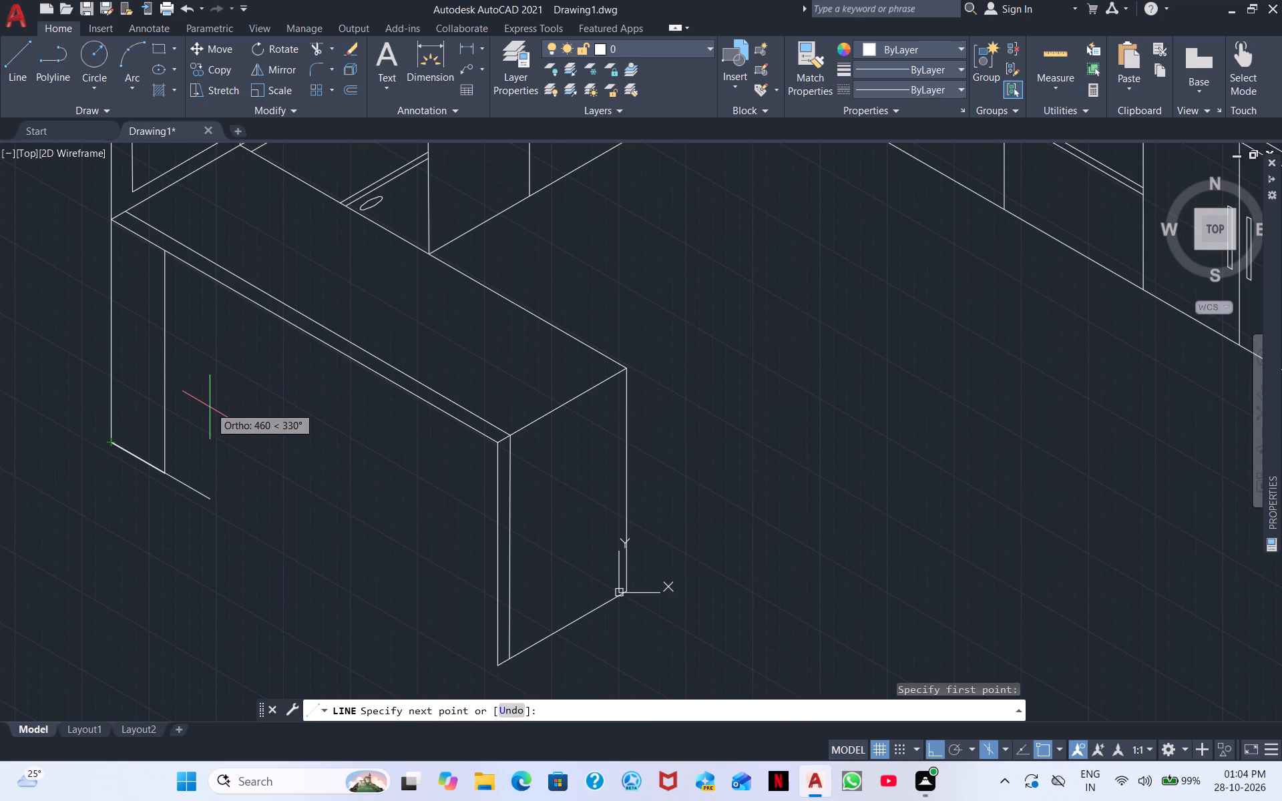
key("ctrl+F5")
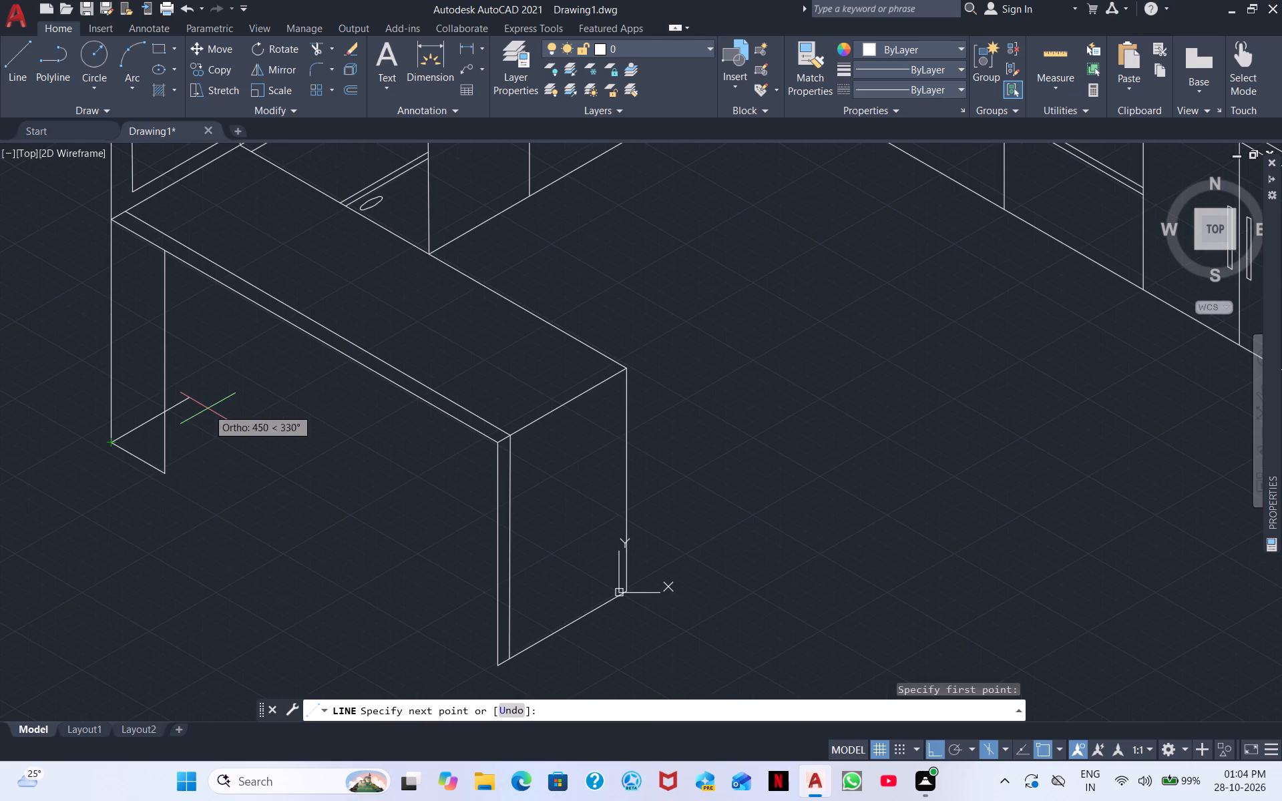
left_click(254, 392)
key("Escape")
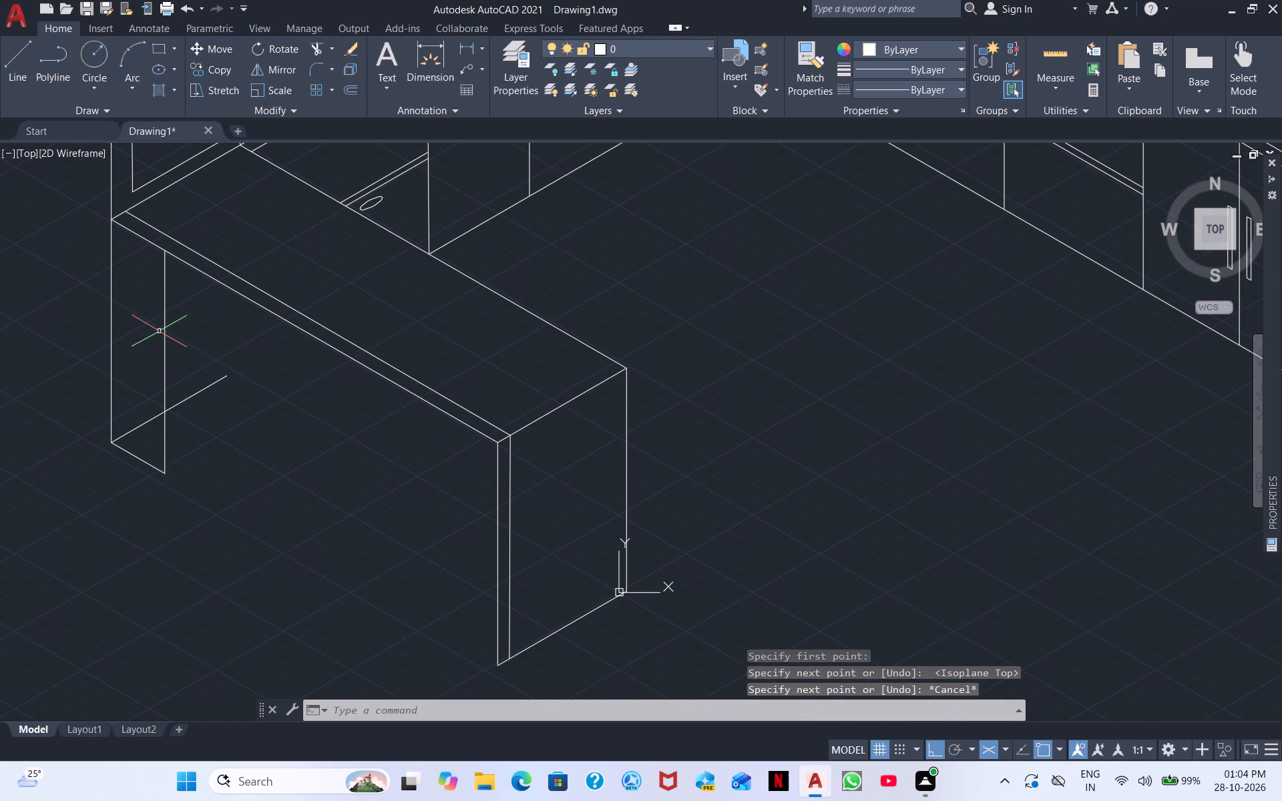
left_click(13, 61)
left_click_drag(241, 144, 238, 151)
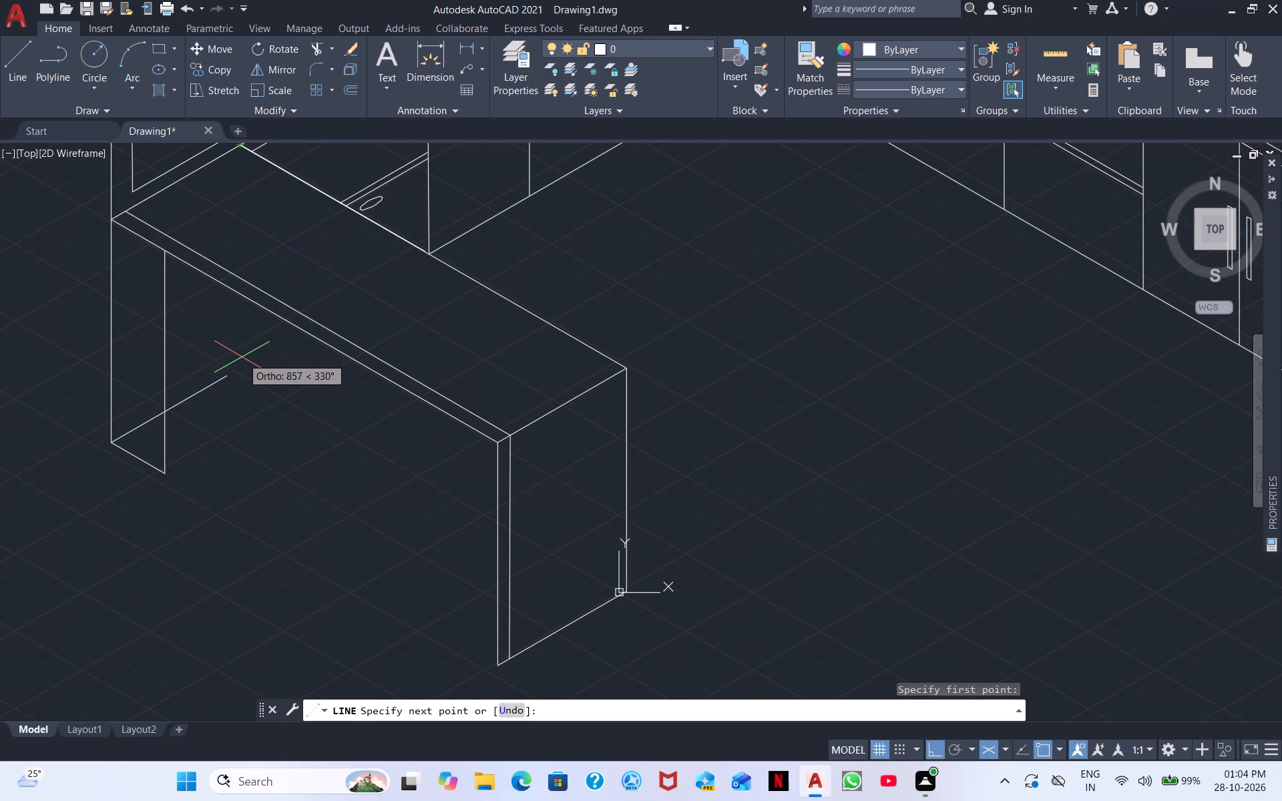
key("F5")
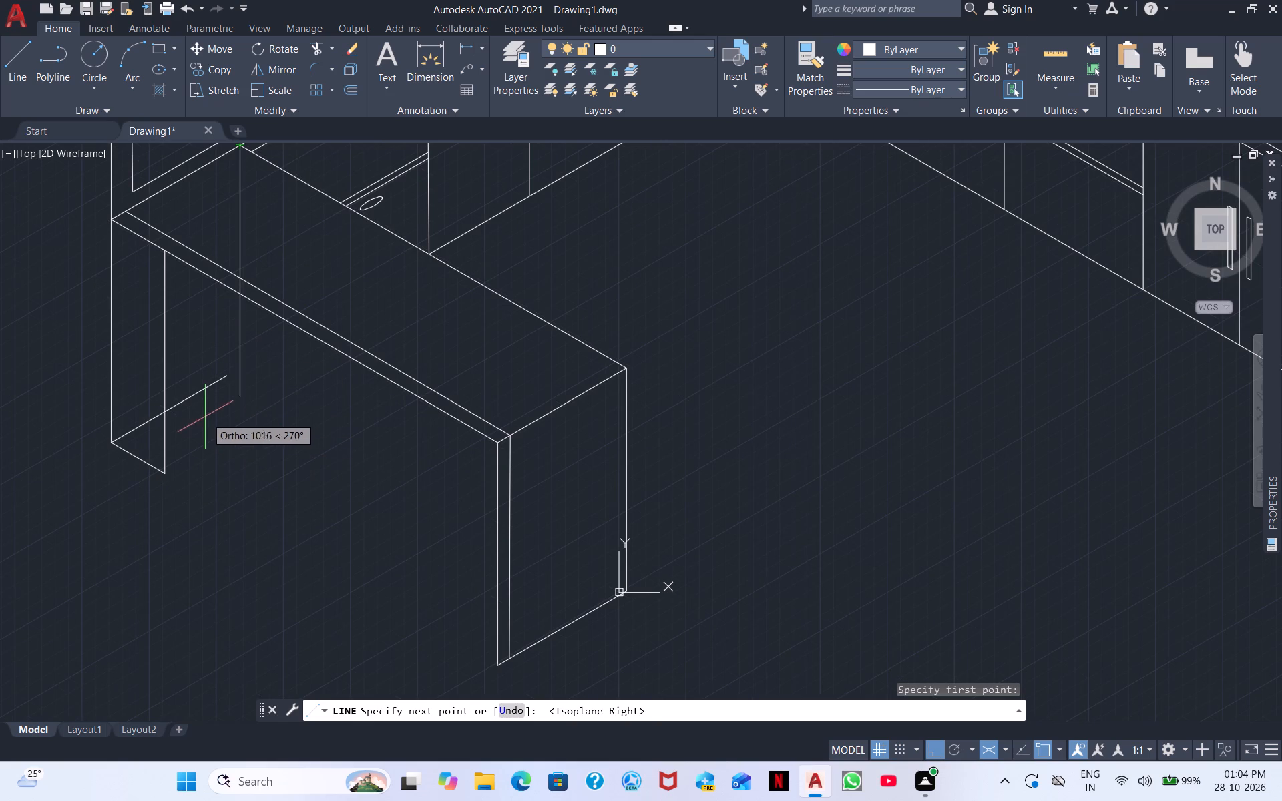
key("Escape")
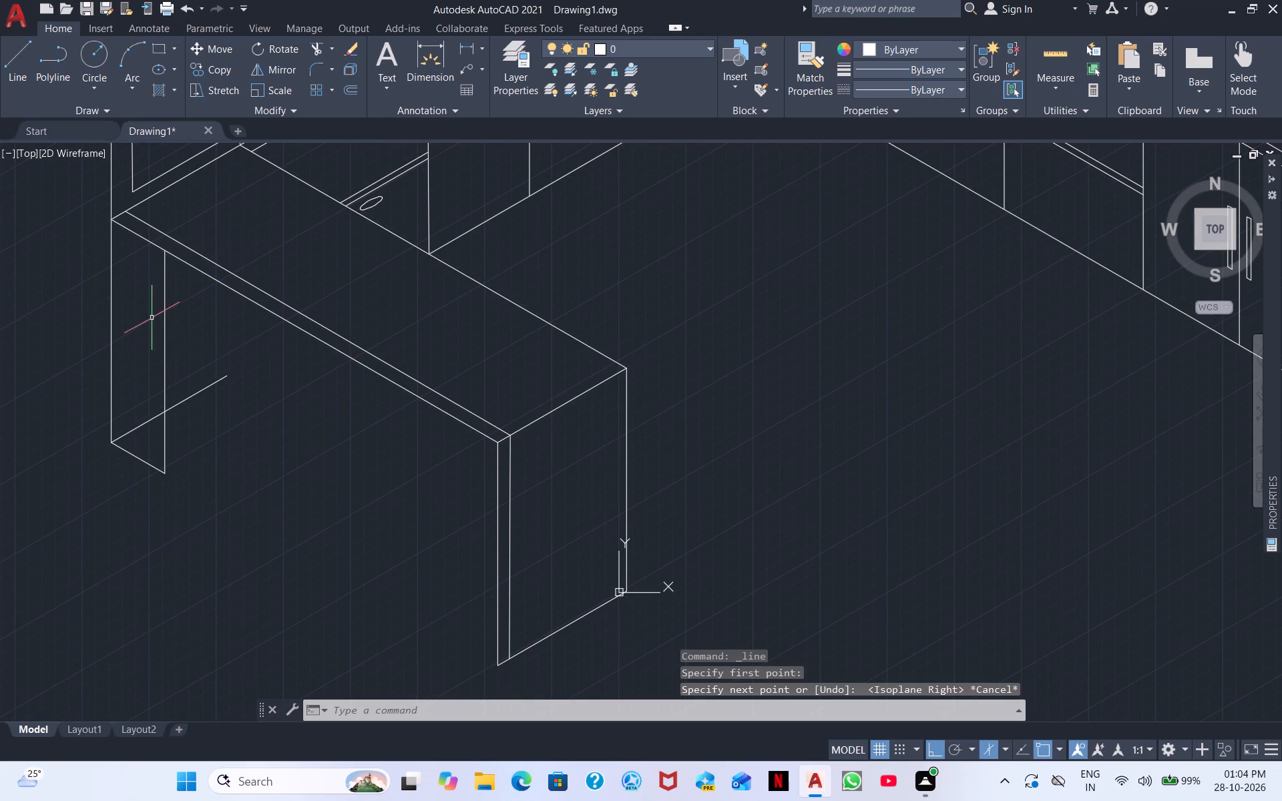
Erase the vertical line near the left end of the base unit's front face.
left_click(166, 310)
right_click(280, 455)
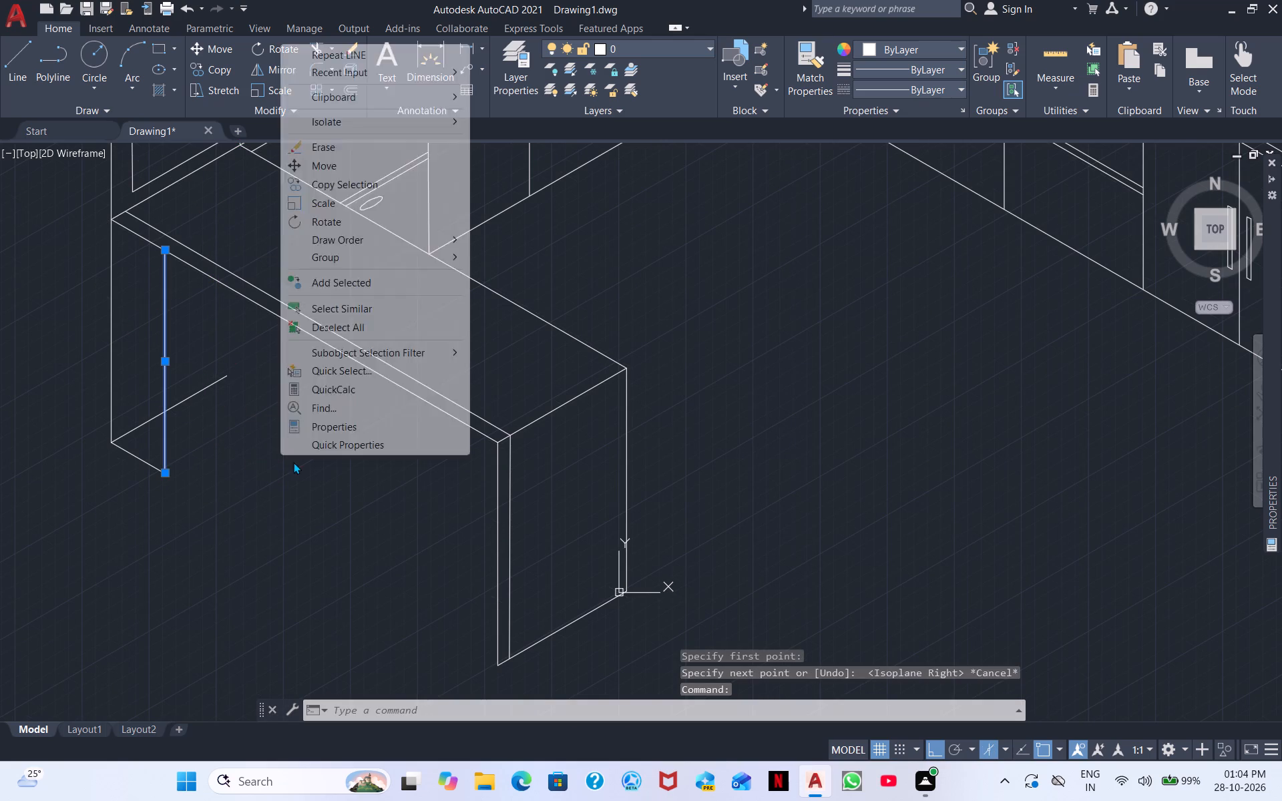
left_click(332, 149)
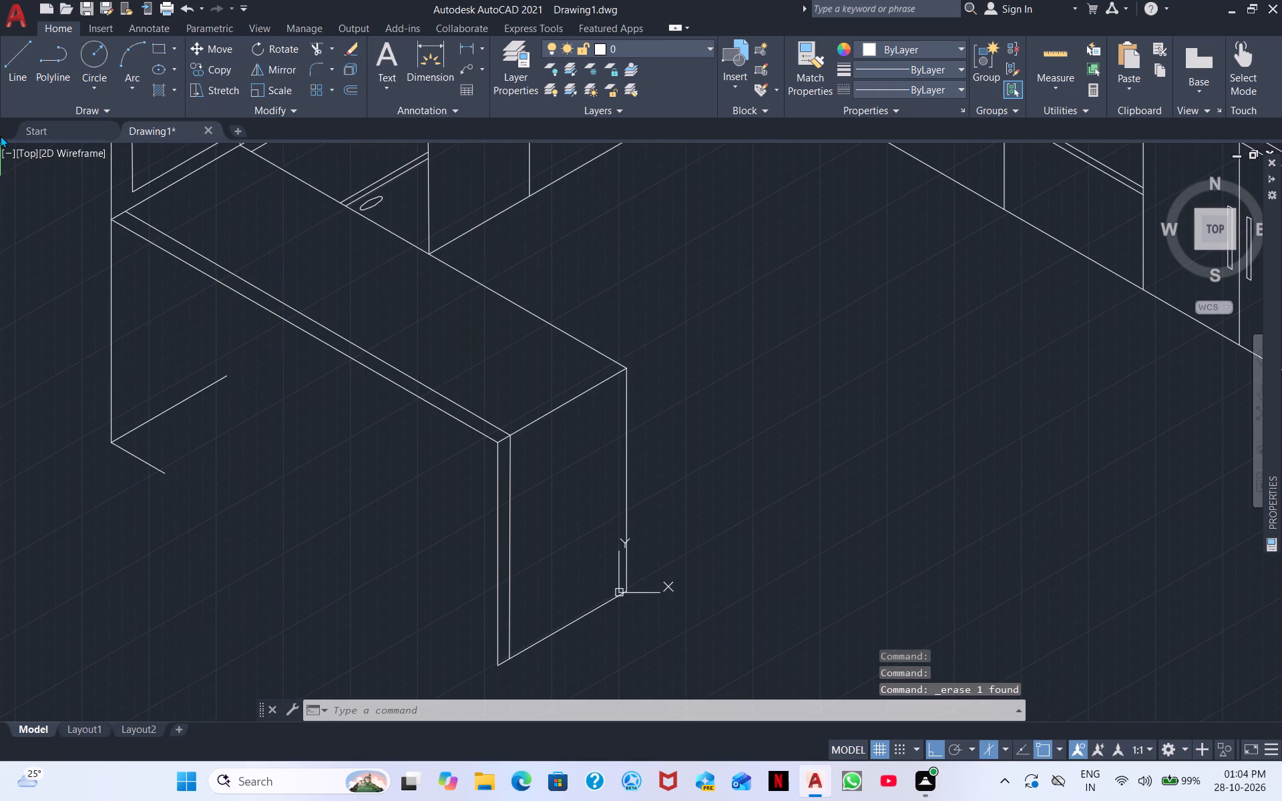
Draw a vertical line from the front top edge, slightly farther from the left corner, down across and below the receding base line.
left_click(7, 55)
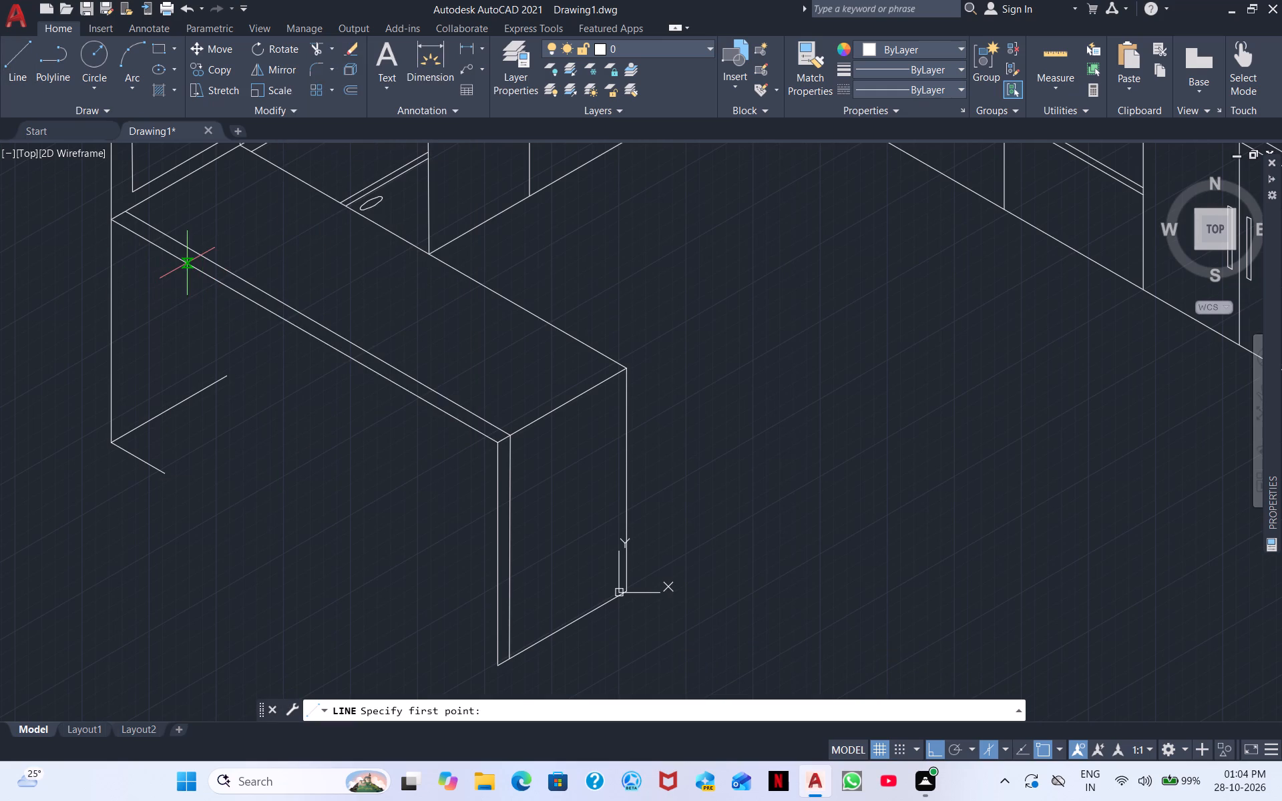
left_click(187, 263)
left_click(216, 504)
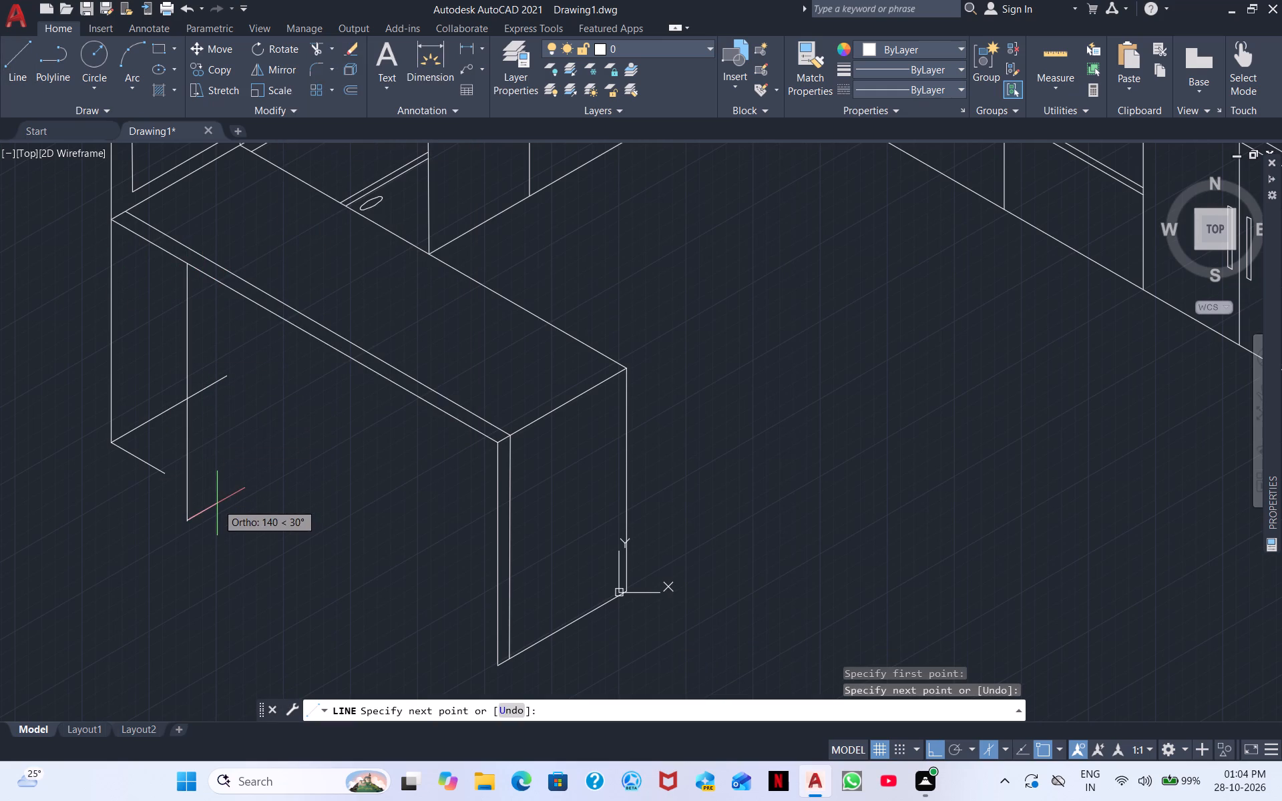
key("grave")
key("Escape")
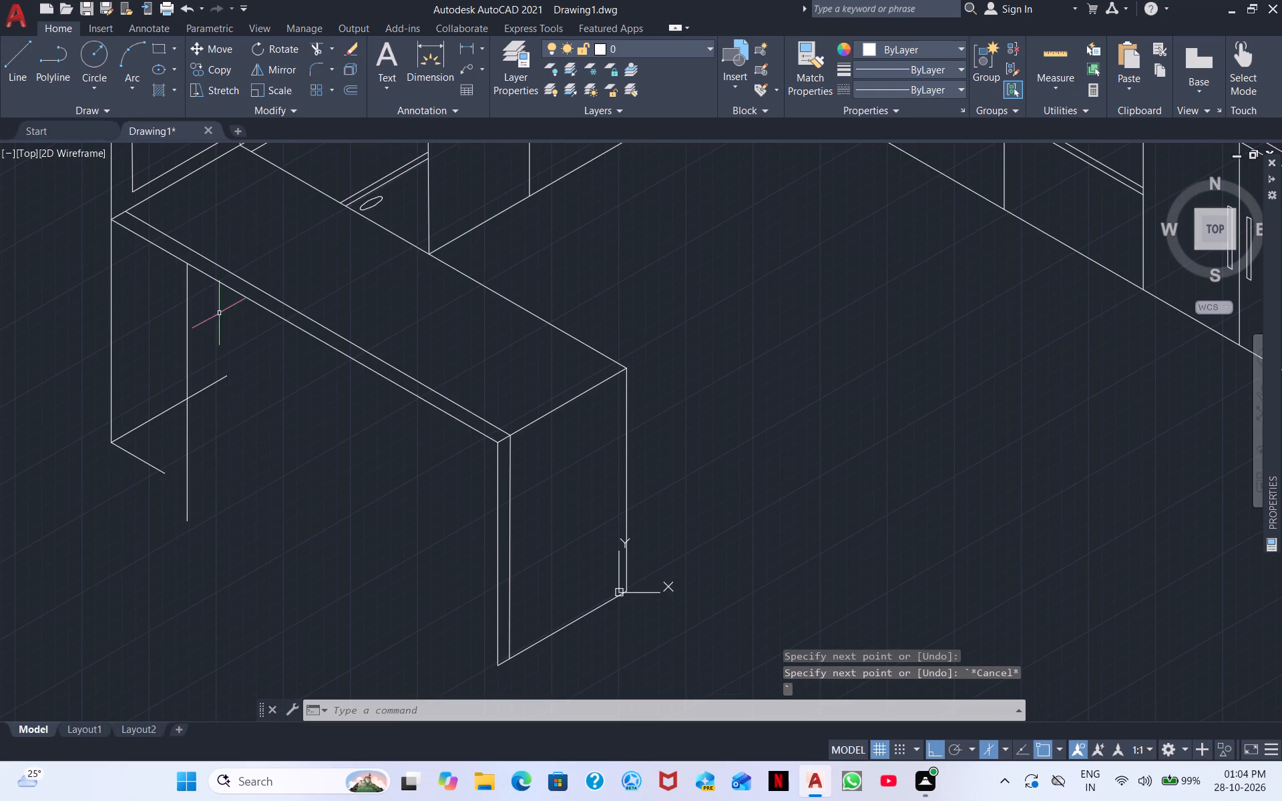
Trim the overhangs of the vertical line and receding base line, and remove the leftover front bottom edge at the lower left corner.
left_click(315, 45)
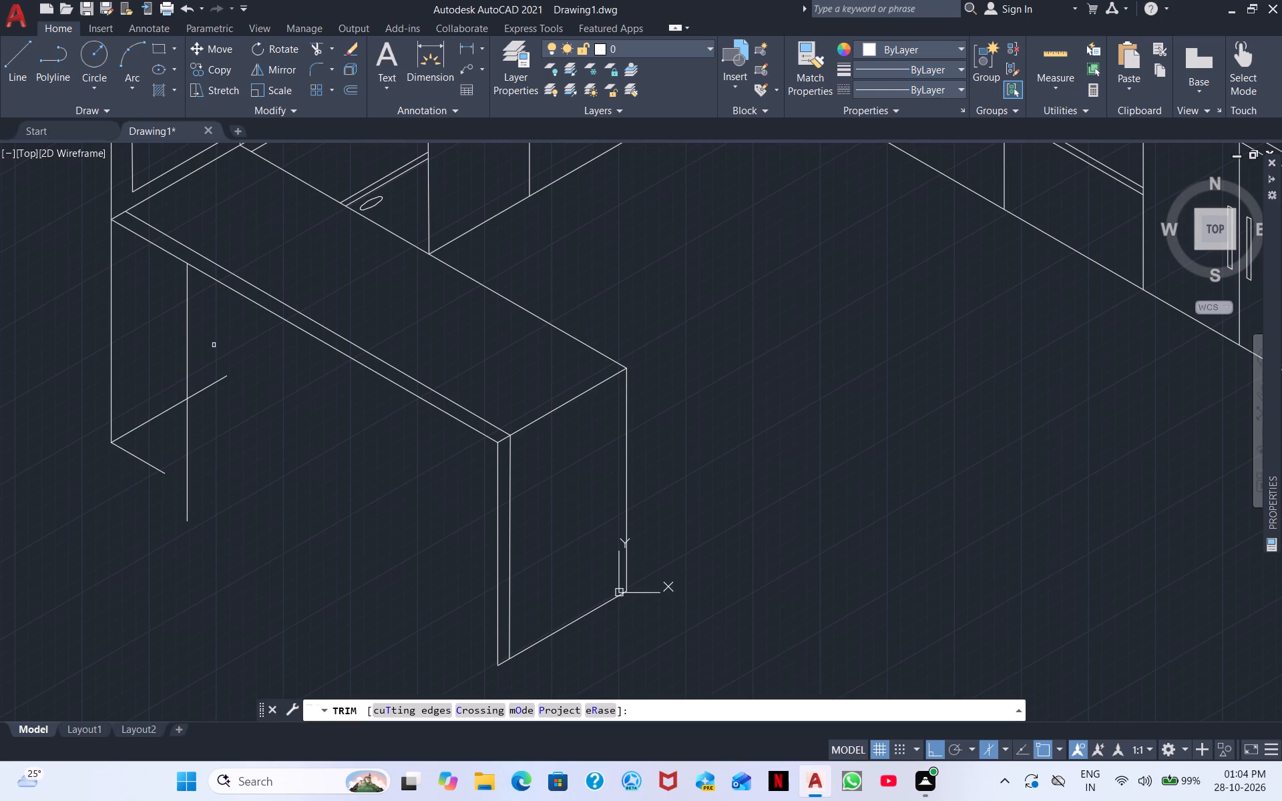
left_click_drag(210, 358, 199, 413)
left_click_drag(189, 464, 126, 479)
left_click(142, 463)
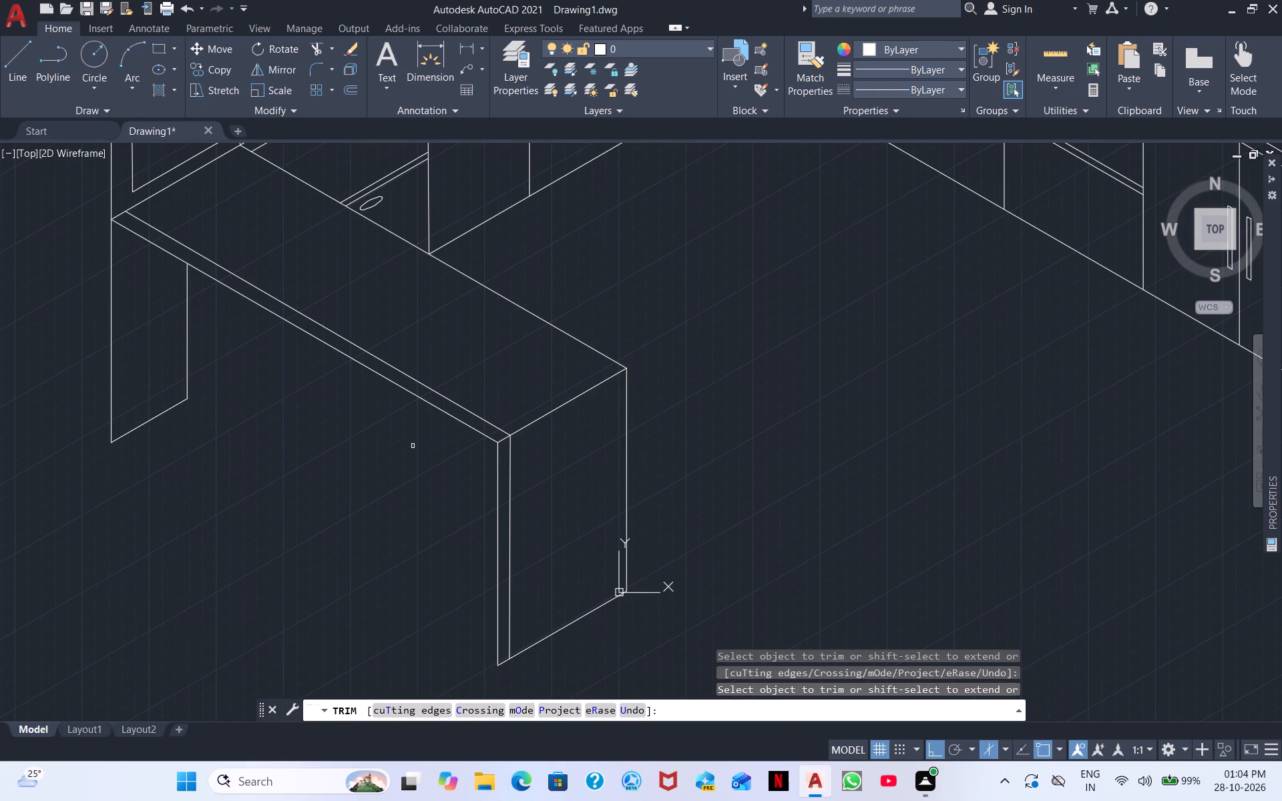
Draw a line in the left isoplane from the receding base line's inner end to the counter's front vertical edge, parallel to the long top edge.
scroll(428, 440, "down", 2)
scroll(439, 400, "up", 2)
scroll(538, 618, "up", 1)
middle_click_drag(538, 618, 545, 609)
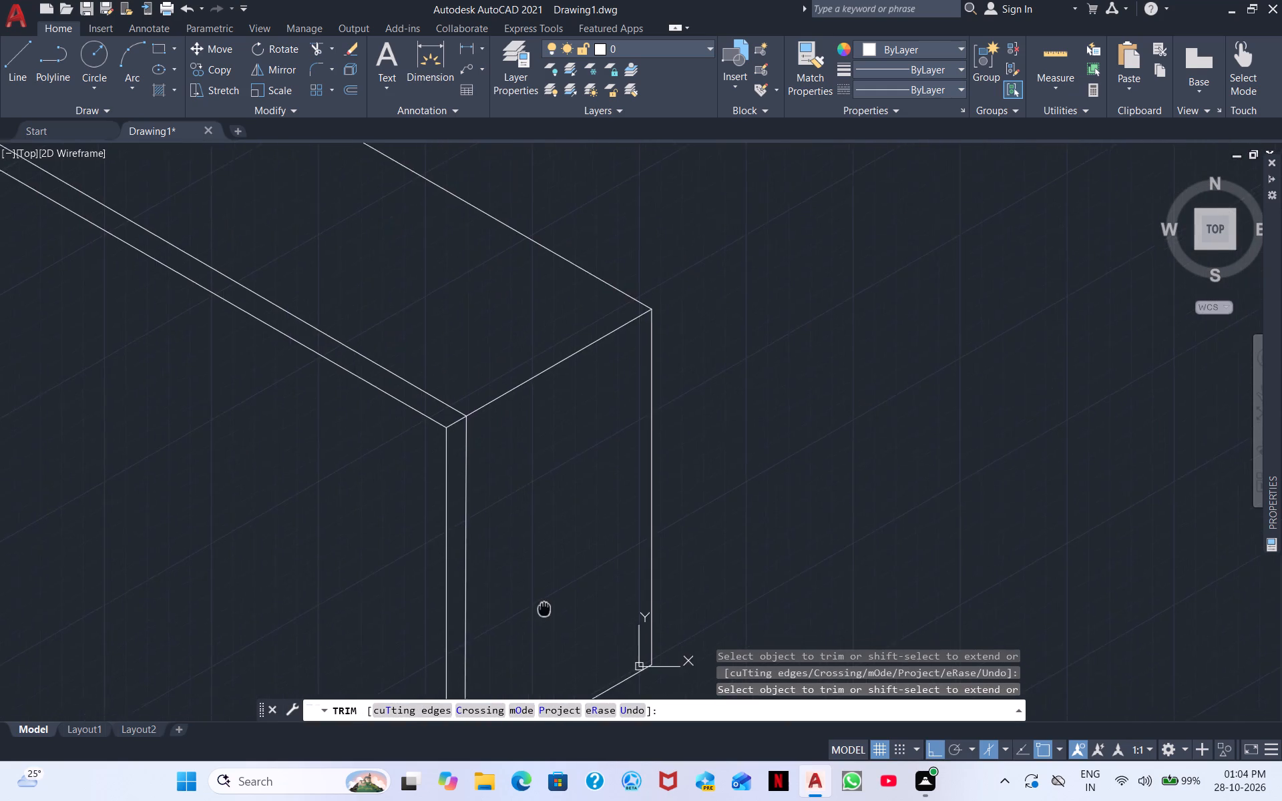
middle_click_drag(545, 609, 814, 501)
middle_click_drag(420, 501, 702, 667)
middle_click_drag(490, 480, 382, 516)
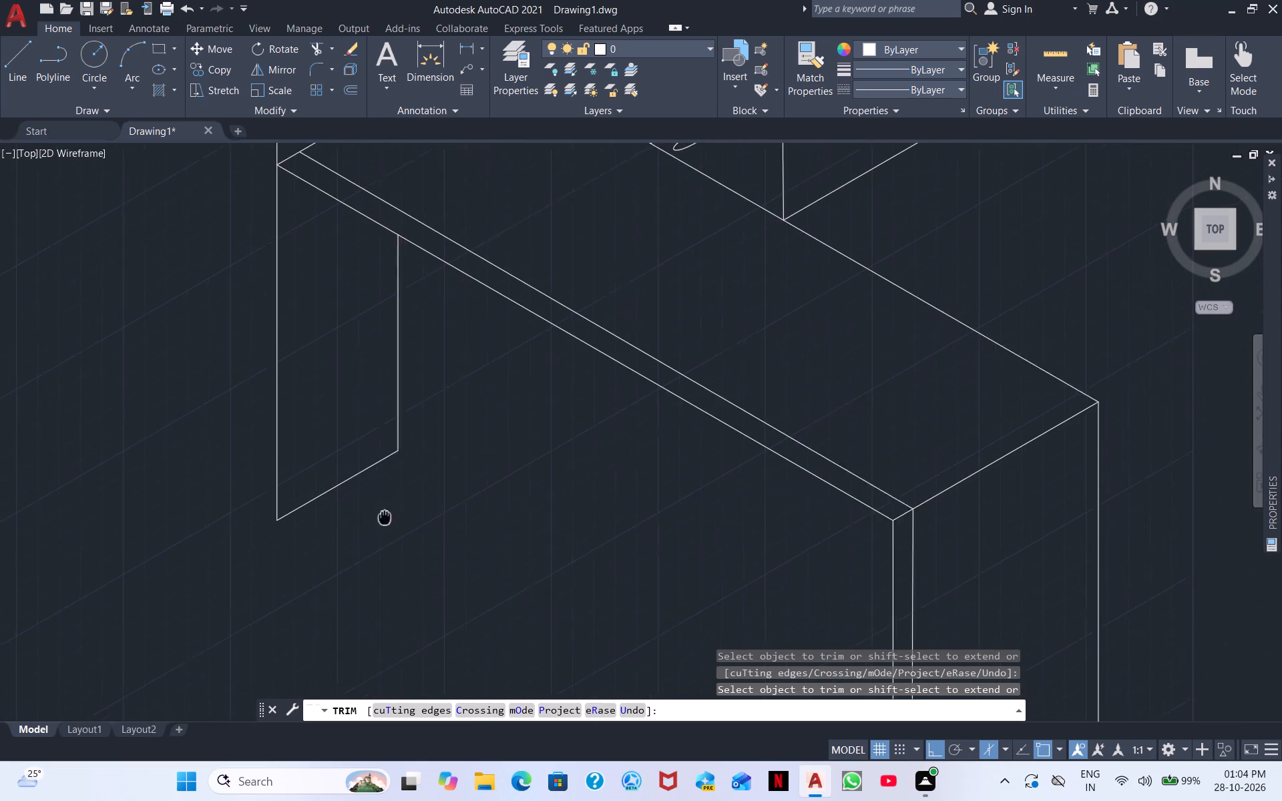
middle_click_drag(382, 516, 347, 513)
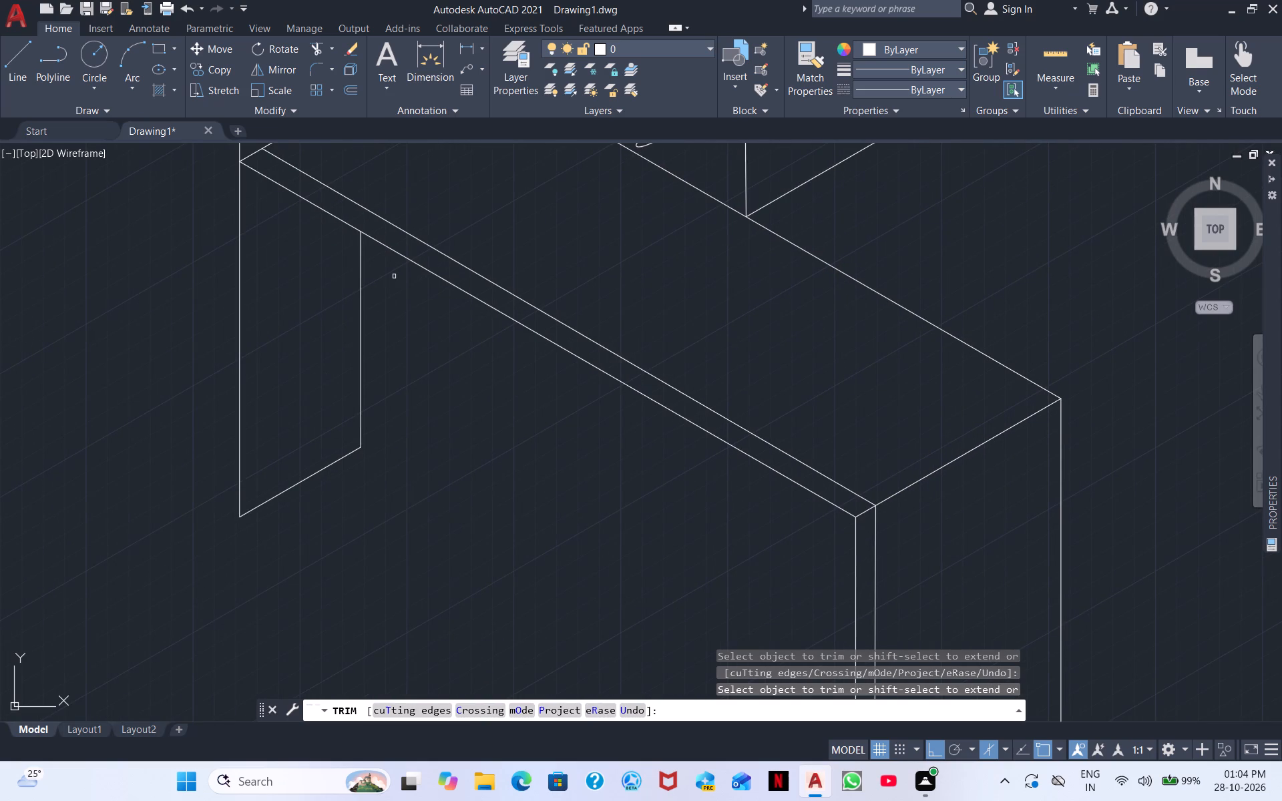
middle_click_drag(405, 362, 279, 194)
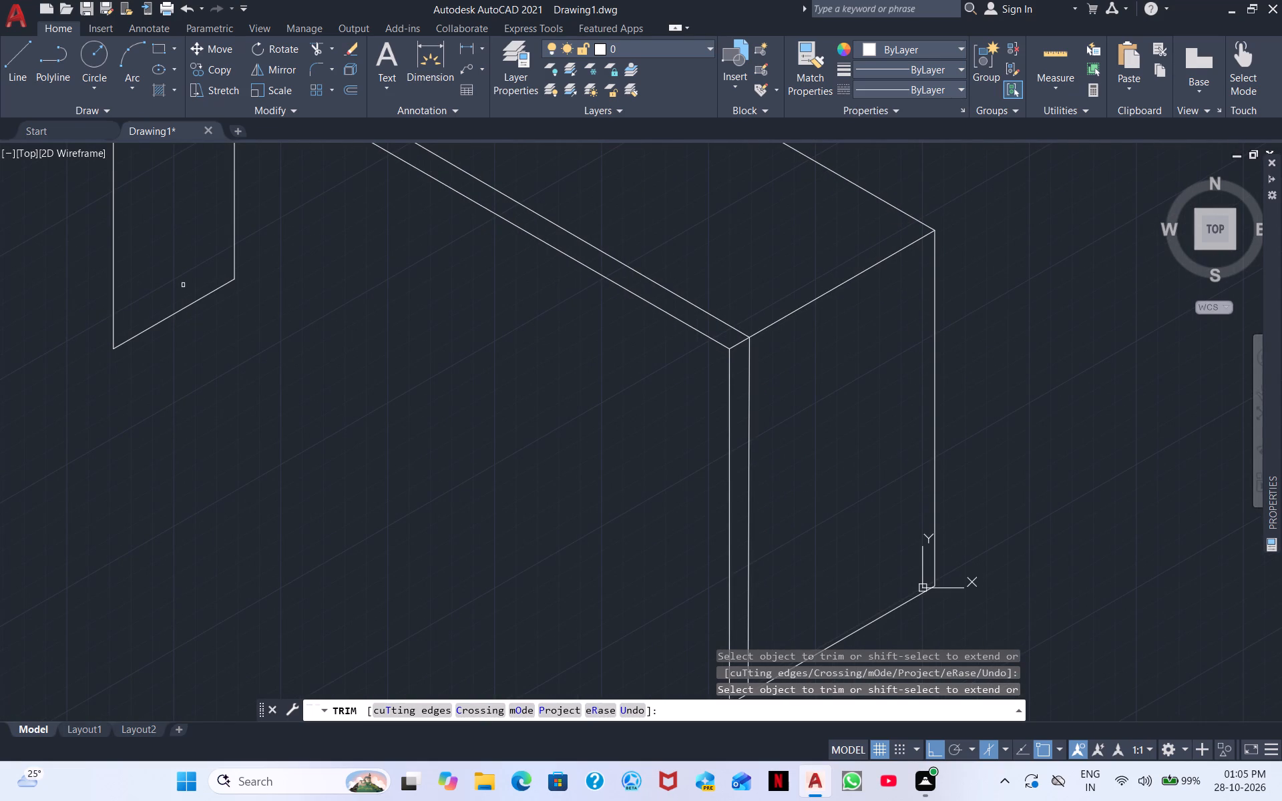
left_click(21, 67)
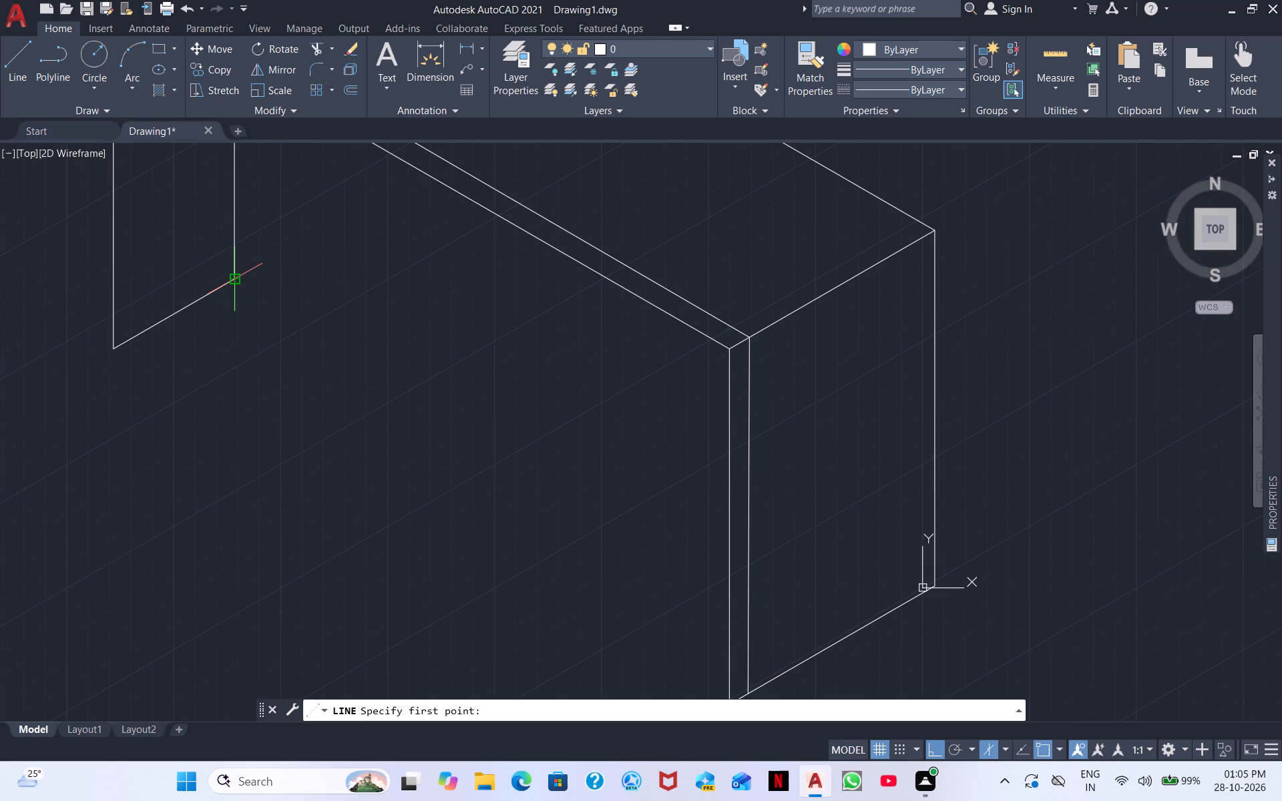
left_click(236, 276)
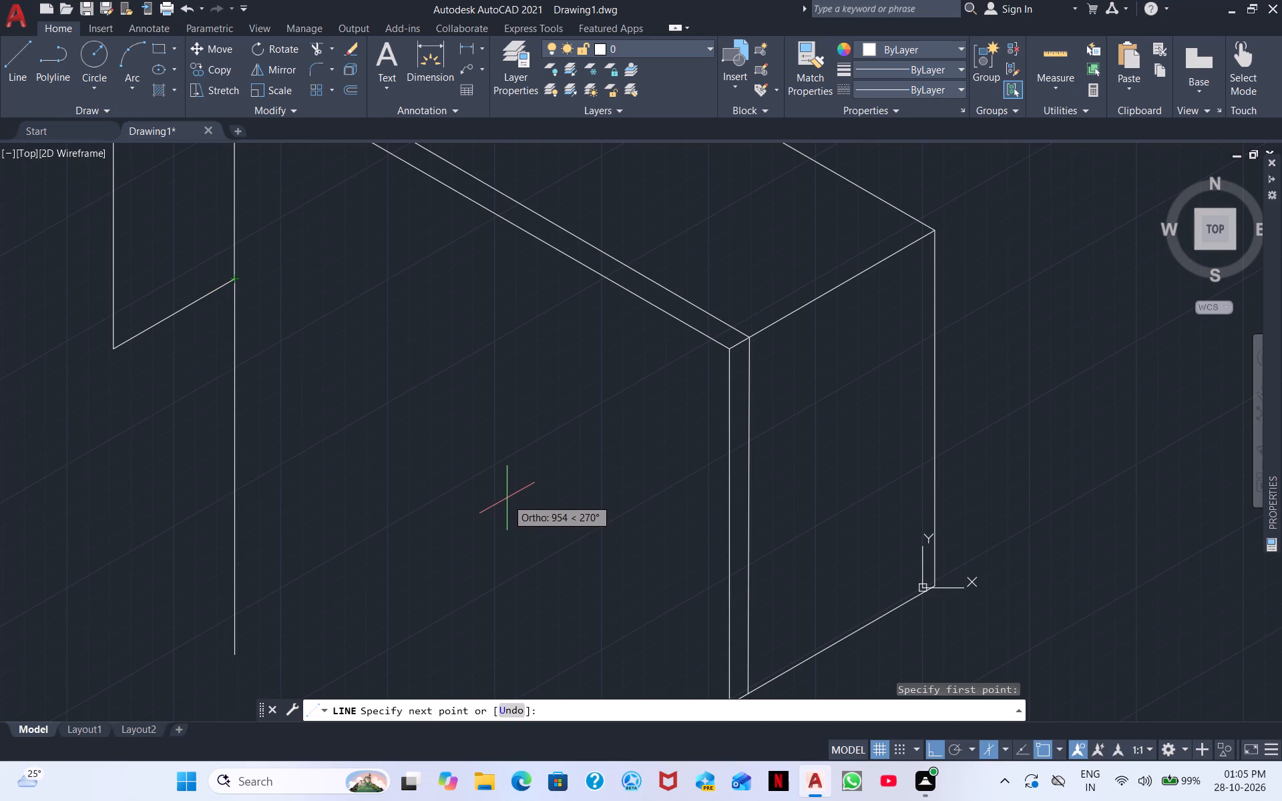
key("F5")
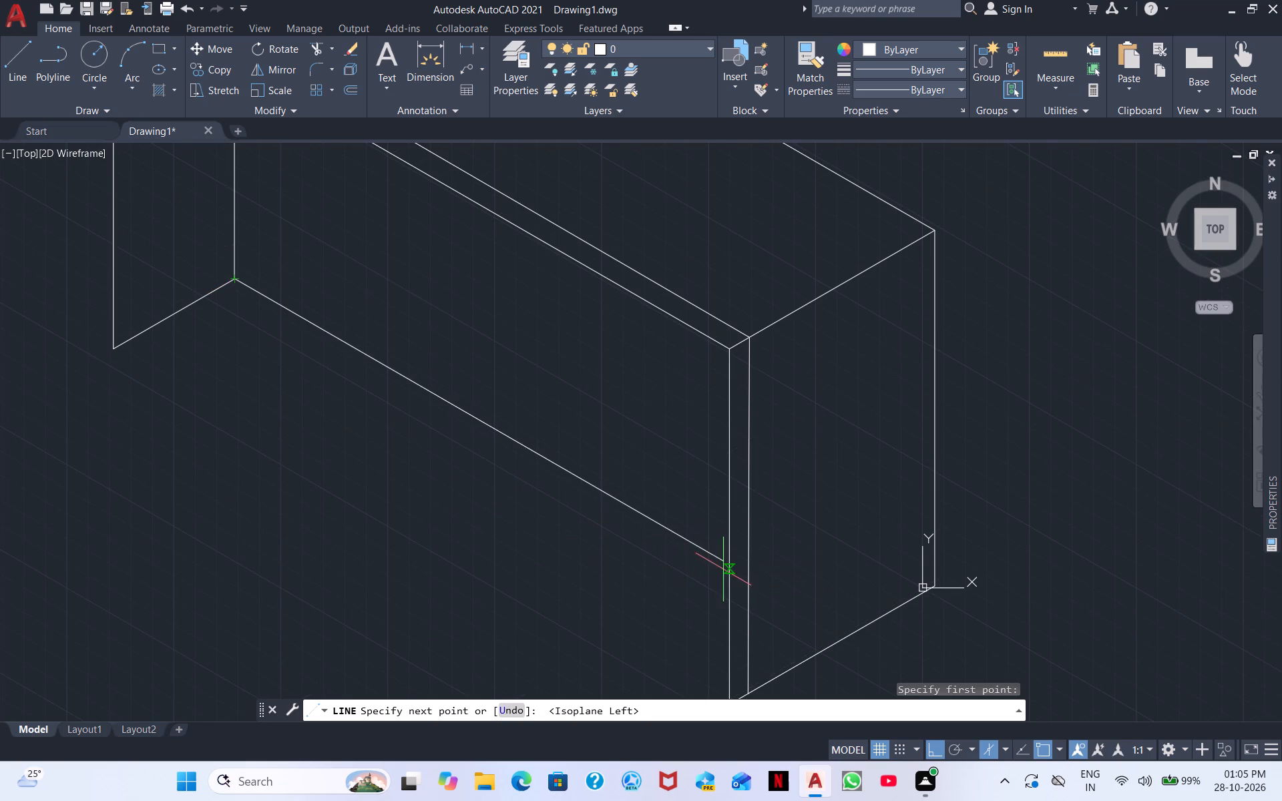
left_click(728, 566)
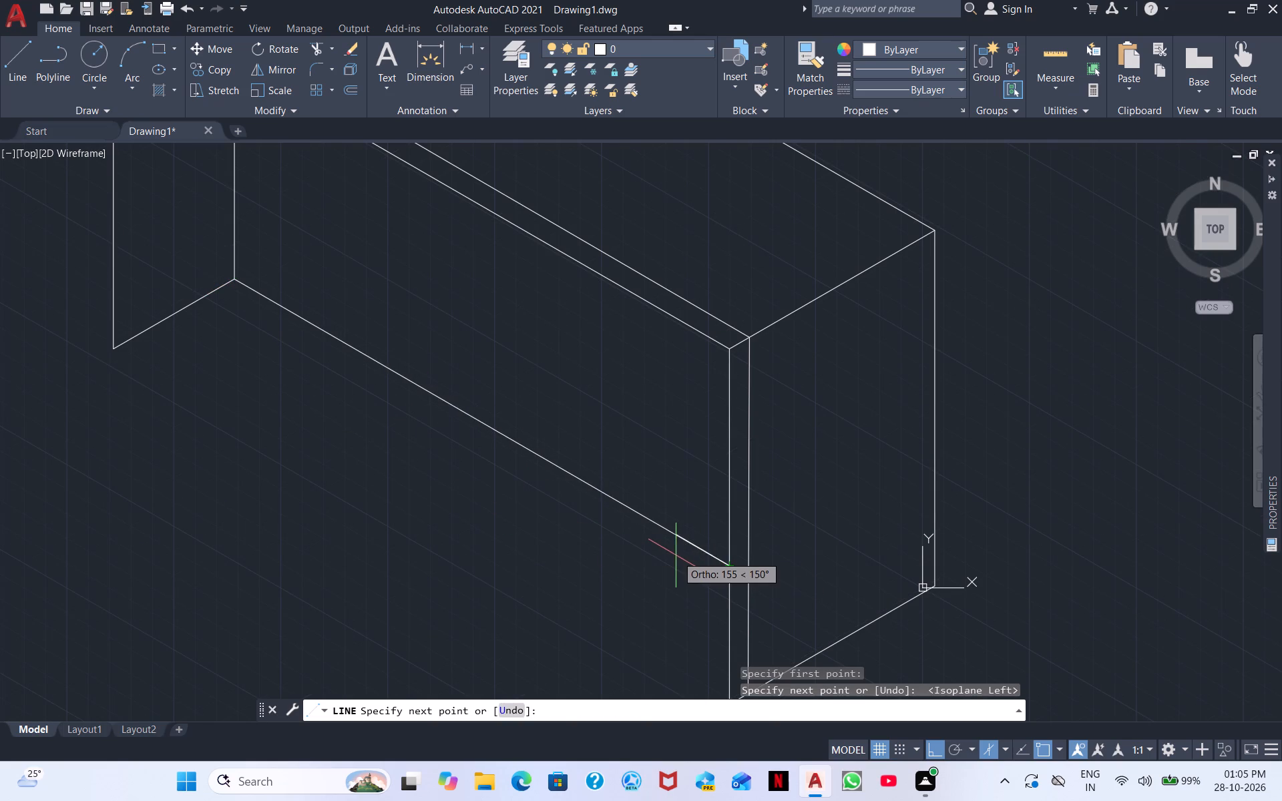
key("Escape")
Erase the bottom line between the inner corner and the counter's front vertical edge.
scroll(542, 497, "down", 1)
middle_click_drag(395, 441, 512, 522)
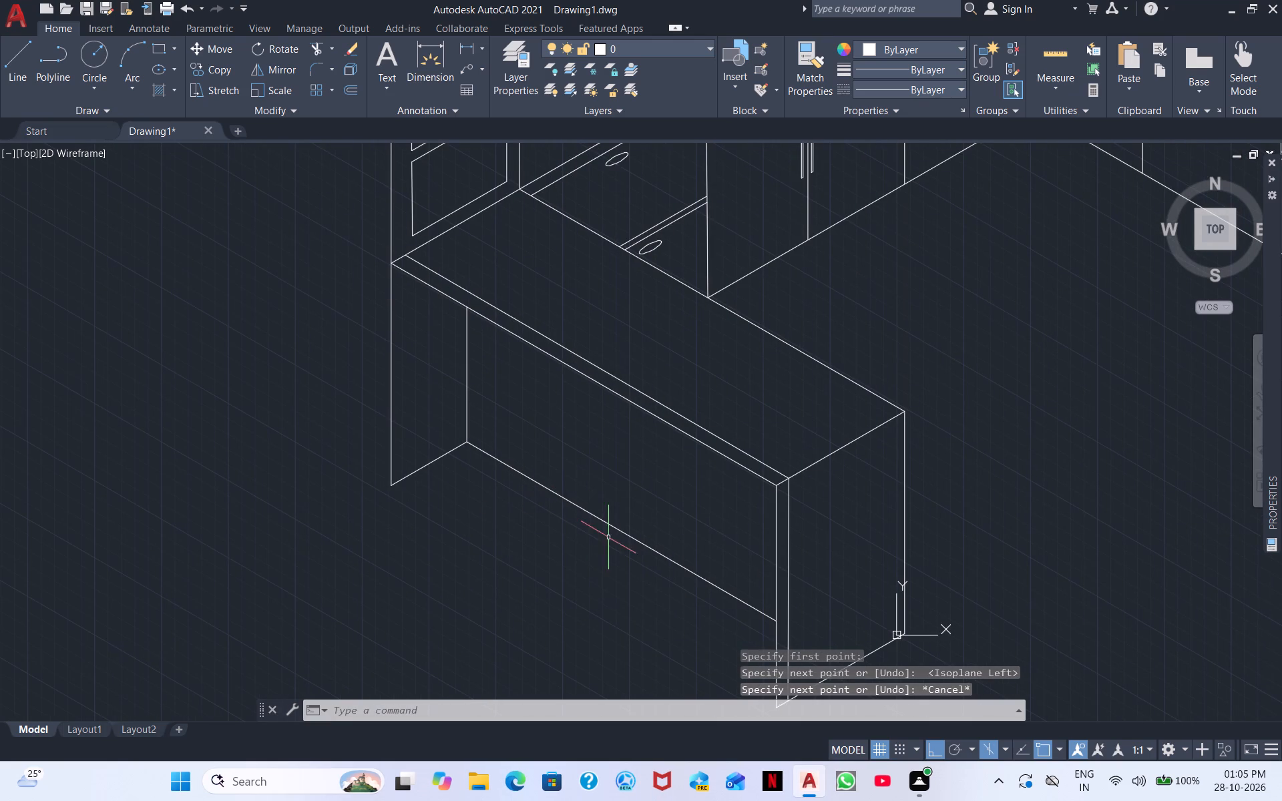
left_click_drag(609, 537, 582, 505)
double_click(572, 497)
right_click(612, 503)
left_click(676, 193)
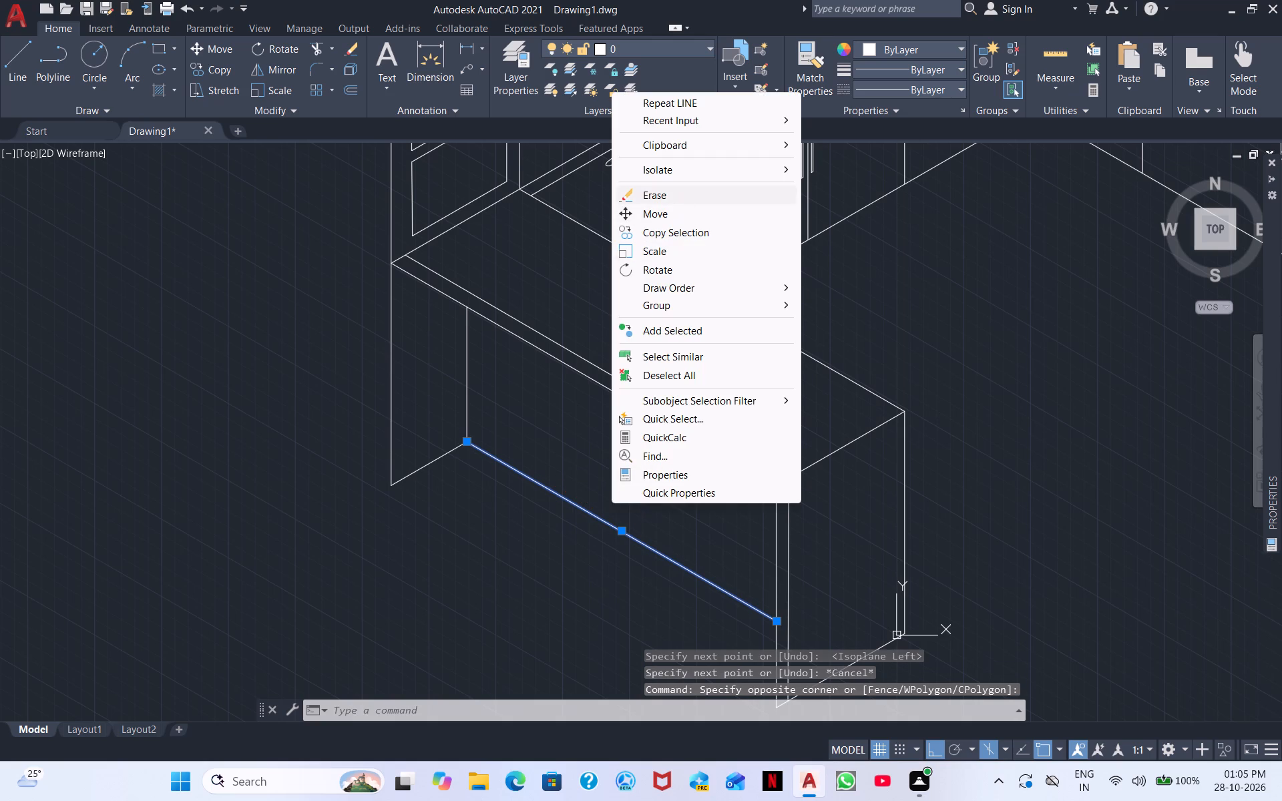
Draw a line from the inner base corner, parallel to the counter's long top edge, extending past the far end panel.
left_click(16, 67)
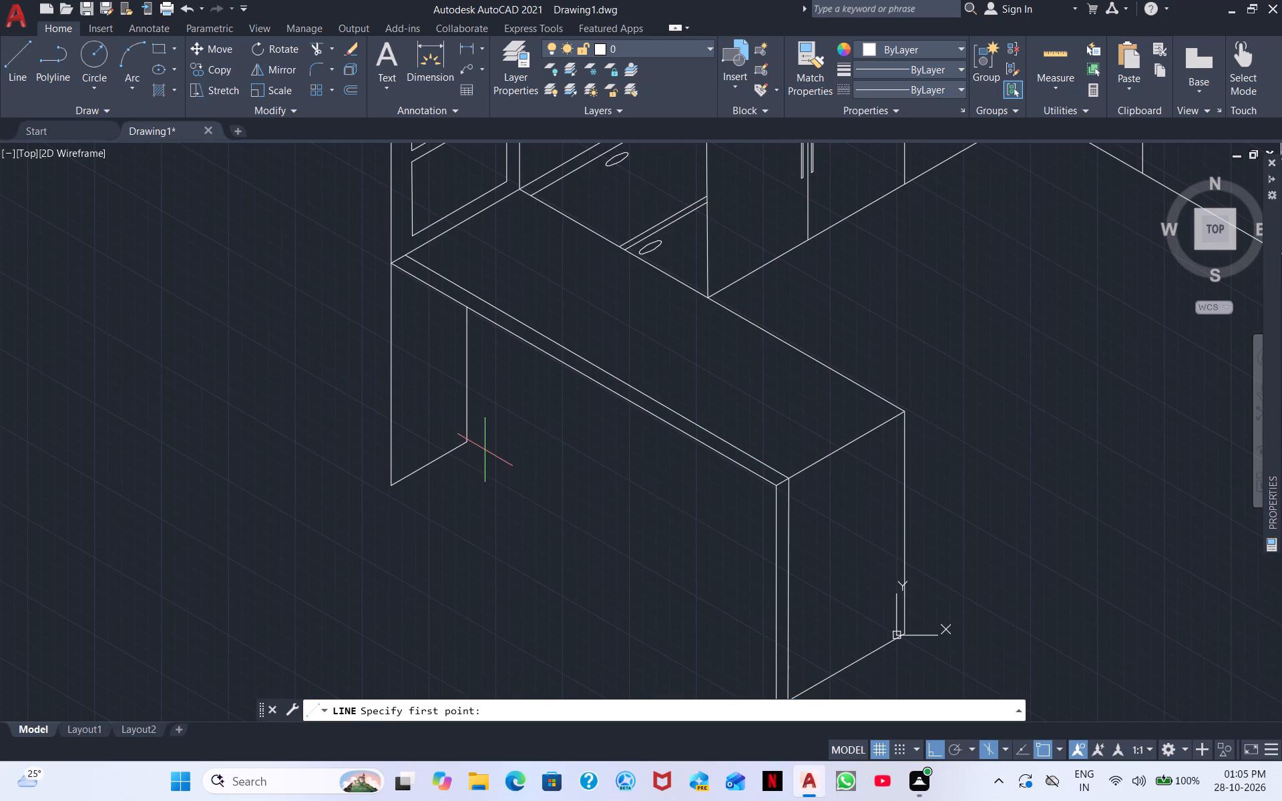
left_click(469, 442)
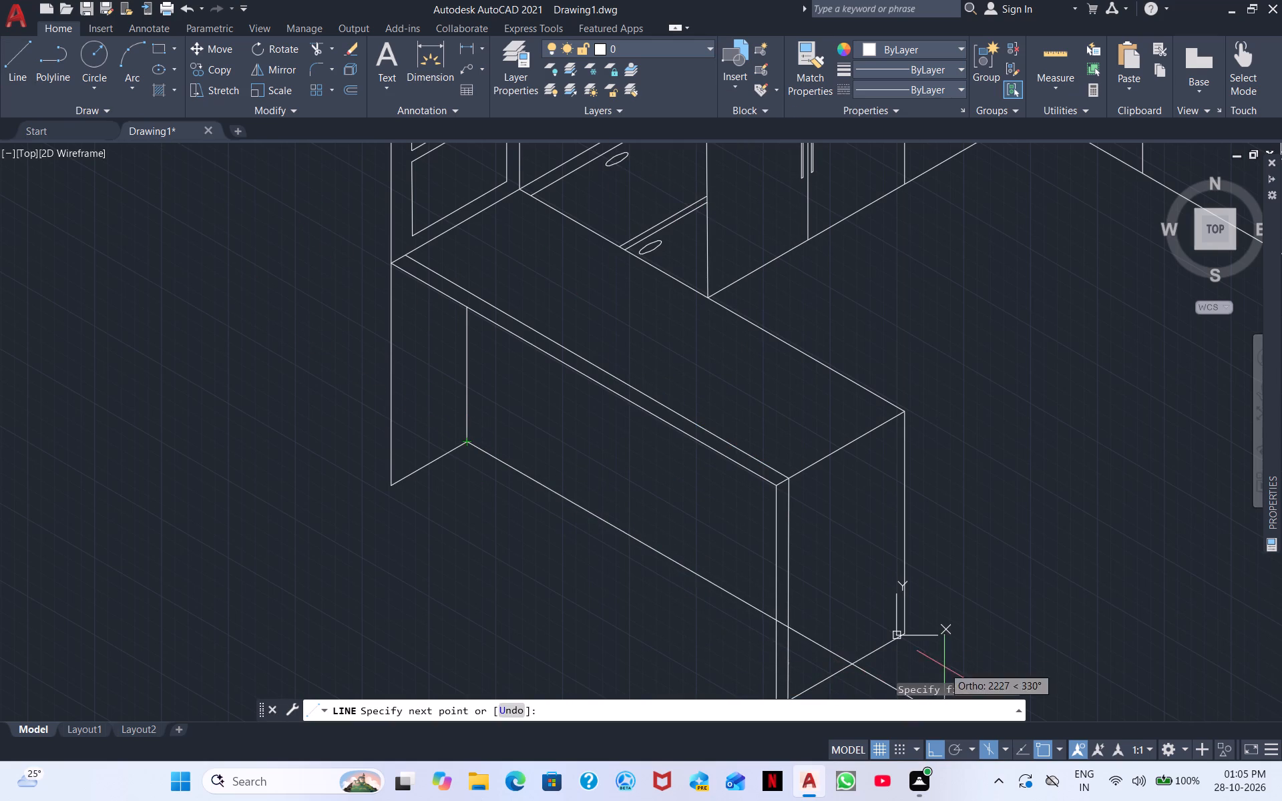
middle_click_drag(955, 629, 761, 366)
left_click(825, 435)
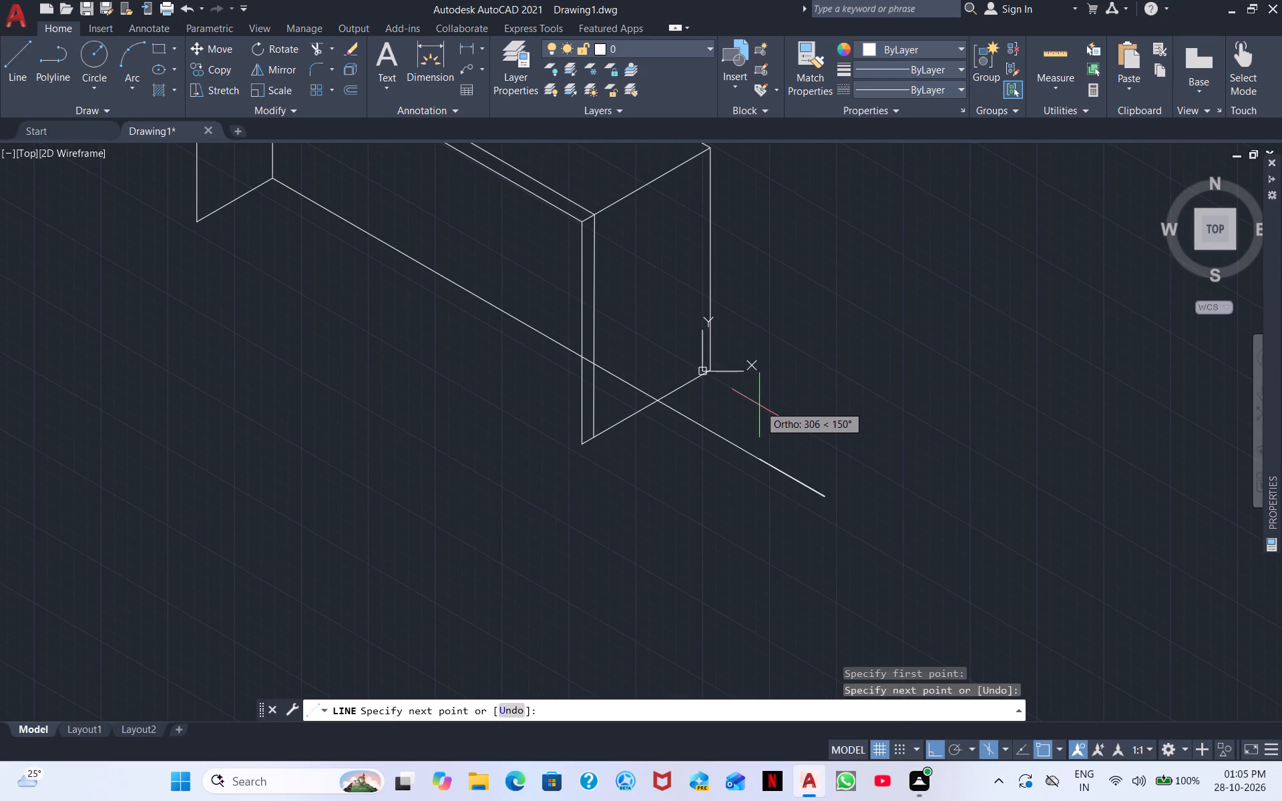
key("Escape")
Trim the new bottom line where it crosses and overshoots the end panel, so it stops at the front vertical edge.
left_click(315, 45)
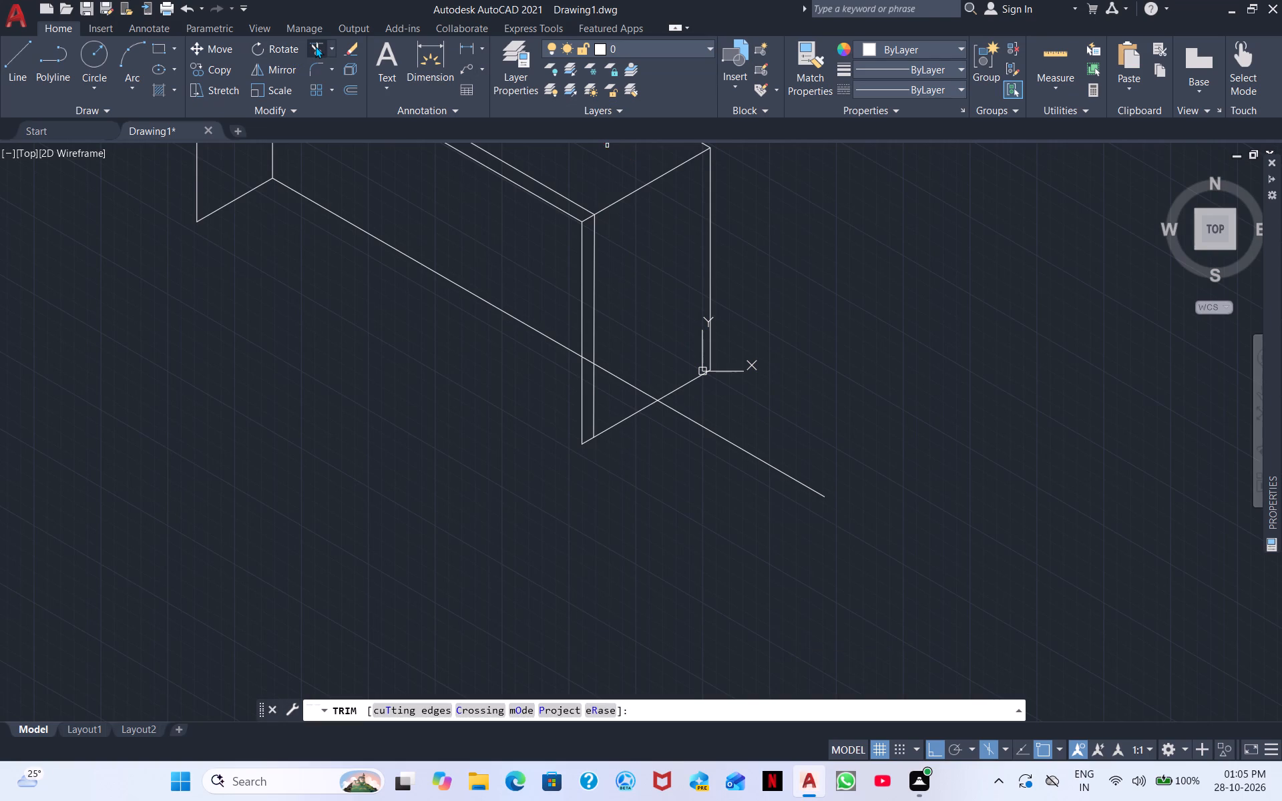
left_click(592, 365)
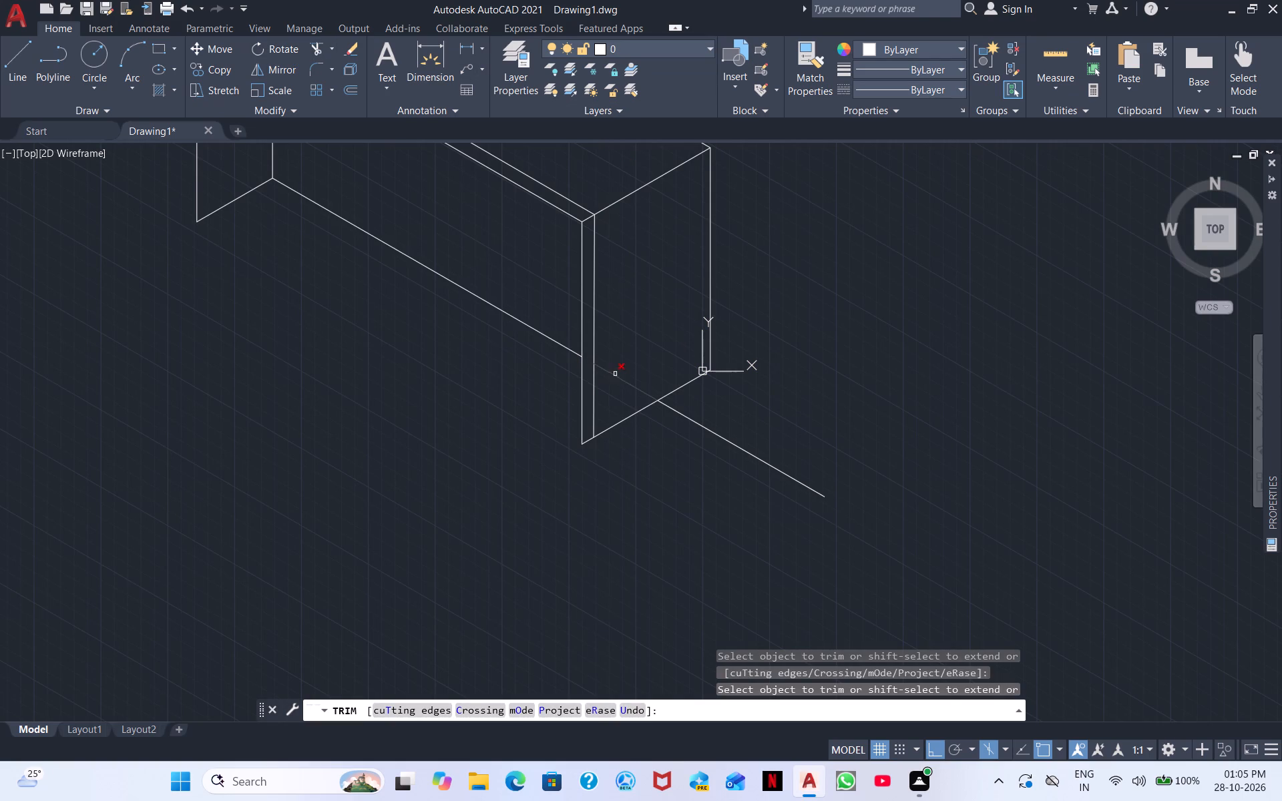
left_click(615, 374)
left_click_drag(707, 410, 671, 473)
middle_click_drag(268, 312, 405, 470)
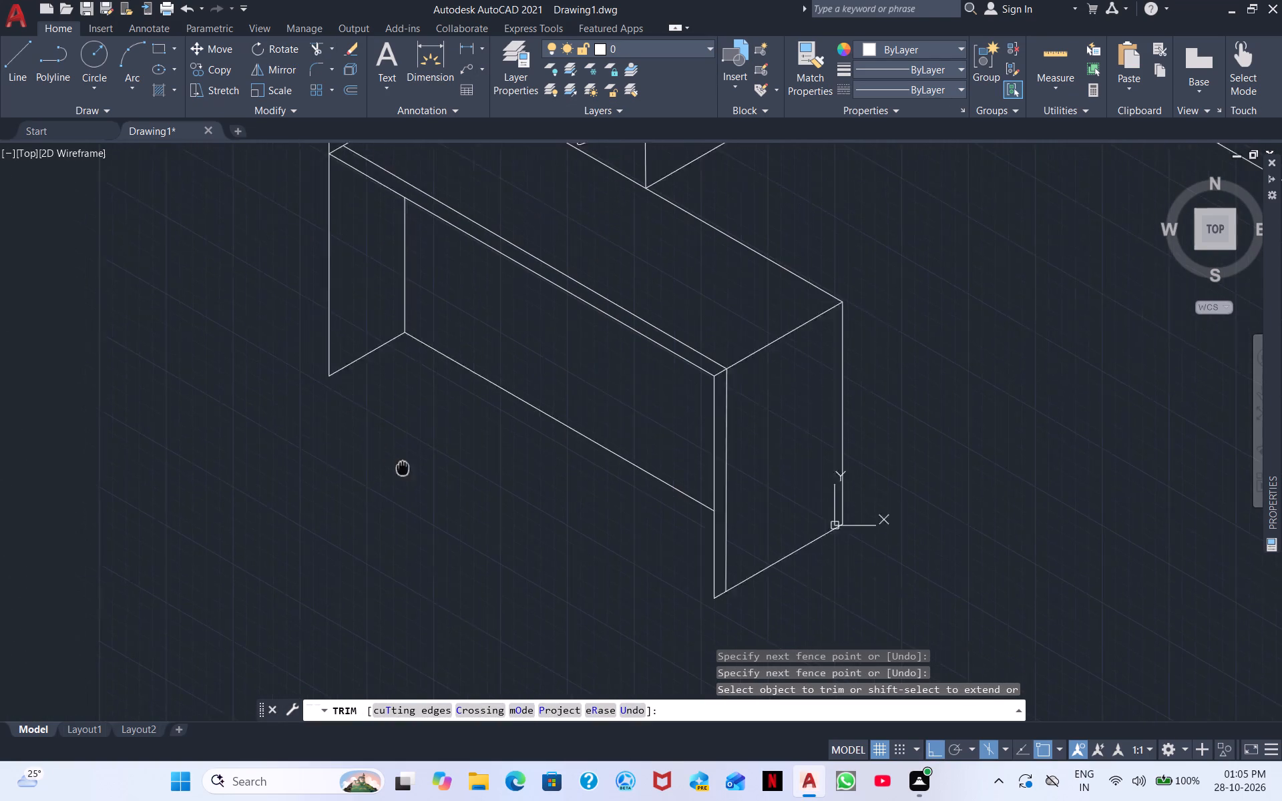
middle_click_drag(405, 470, 478, 514)
right_click(480, 452)
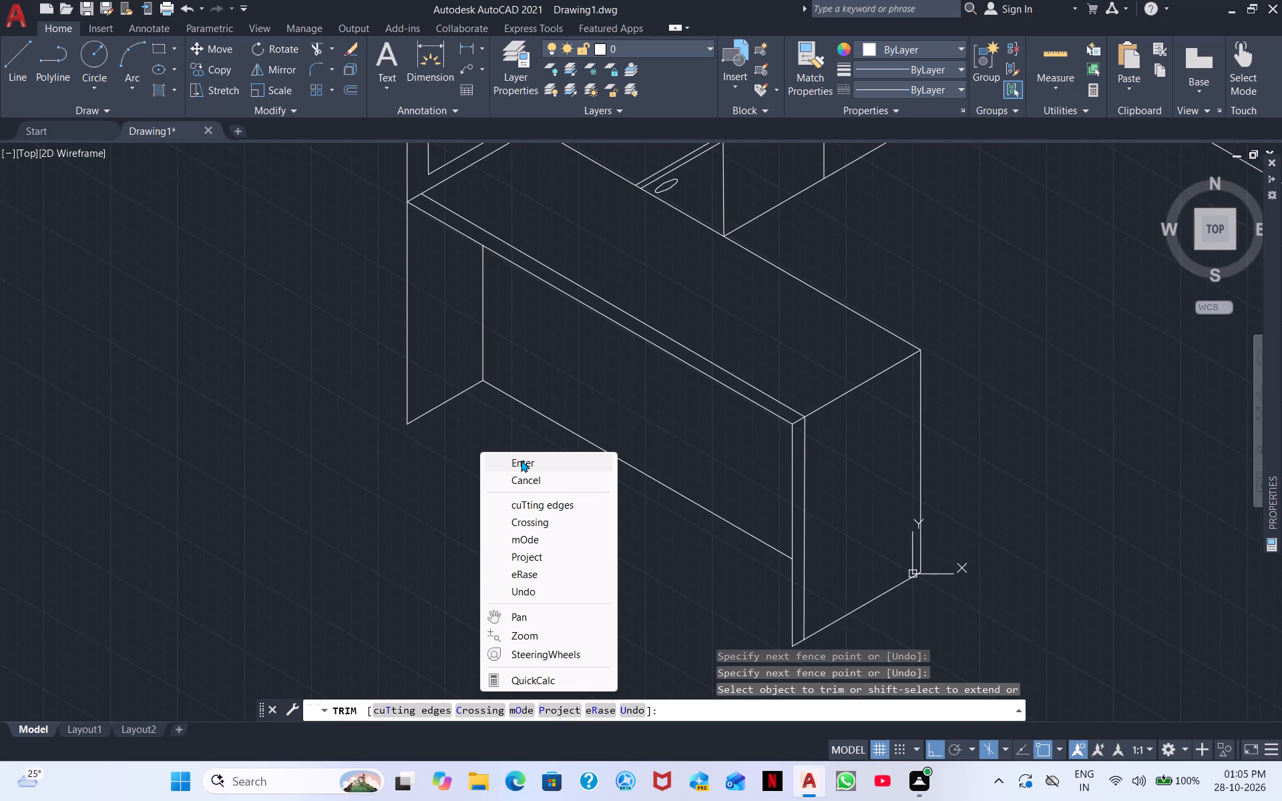
left_click(521, 460)
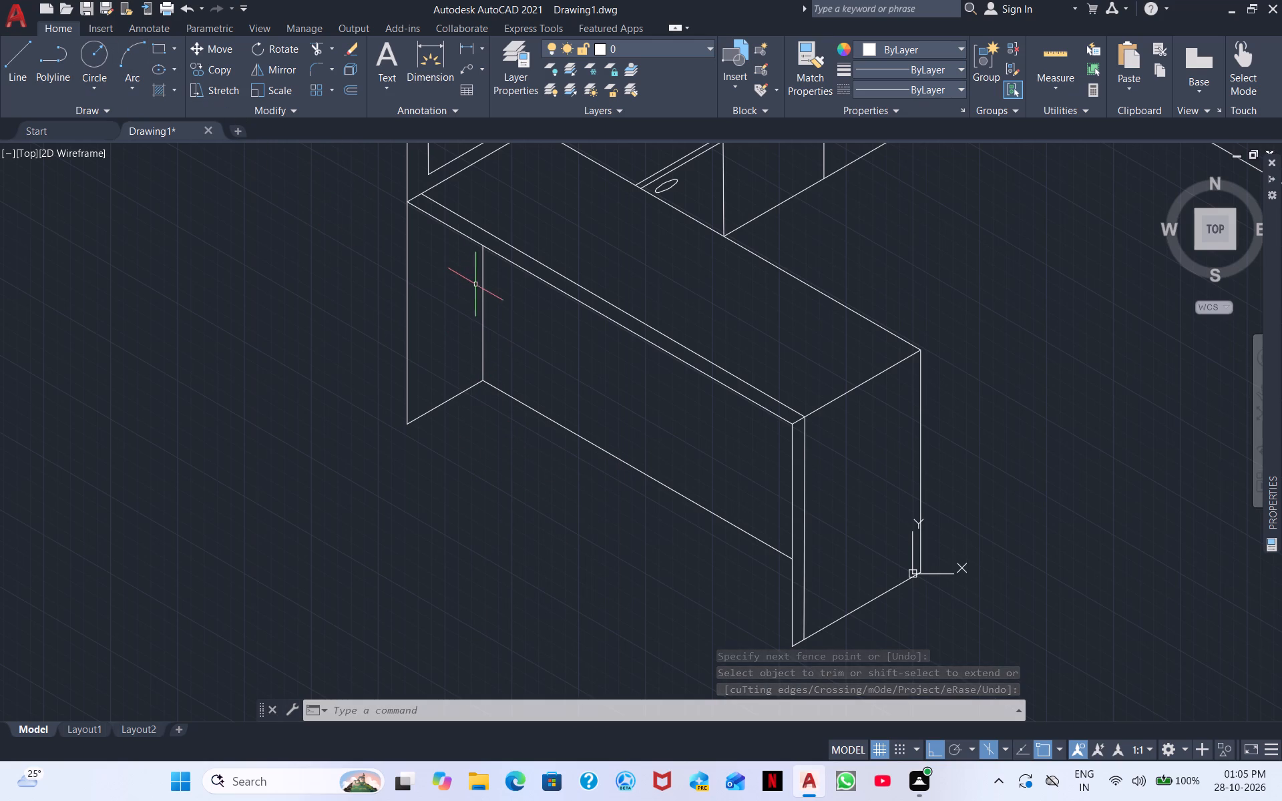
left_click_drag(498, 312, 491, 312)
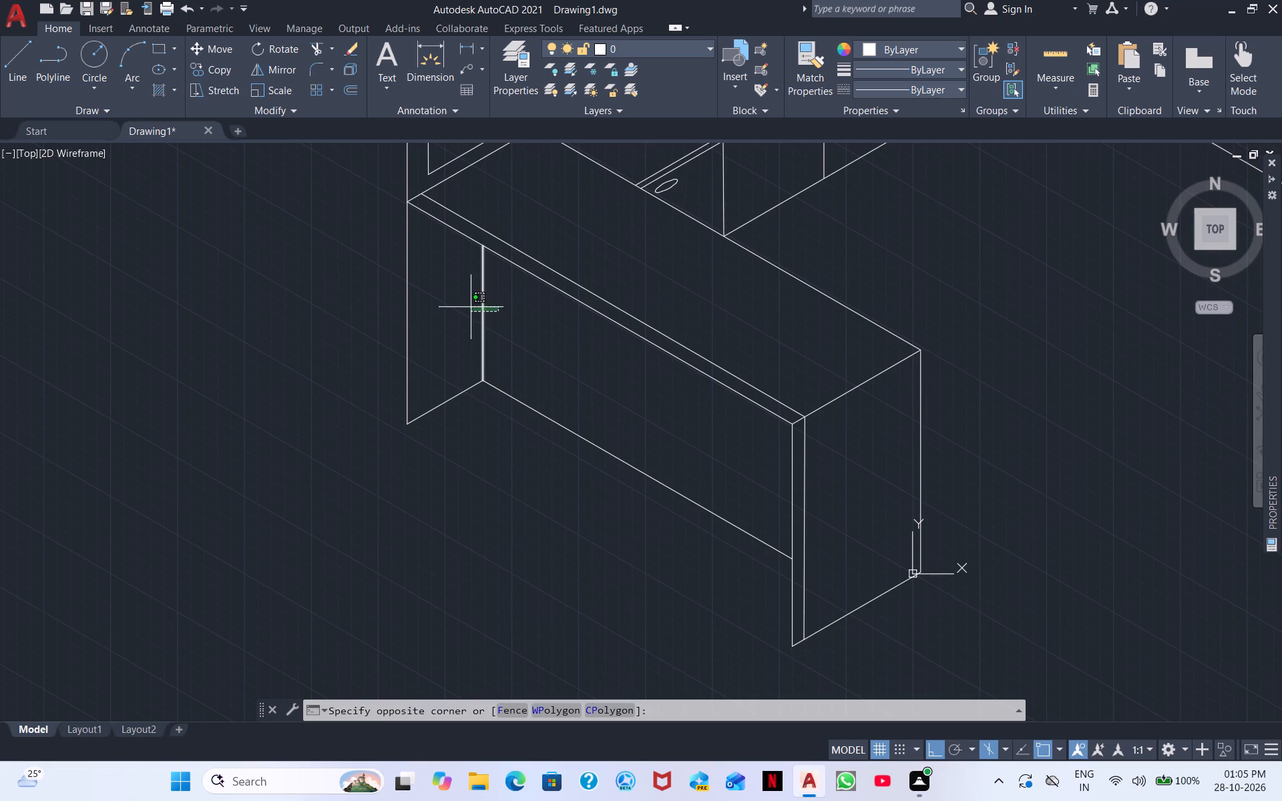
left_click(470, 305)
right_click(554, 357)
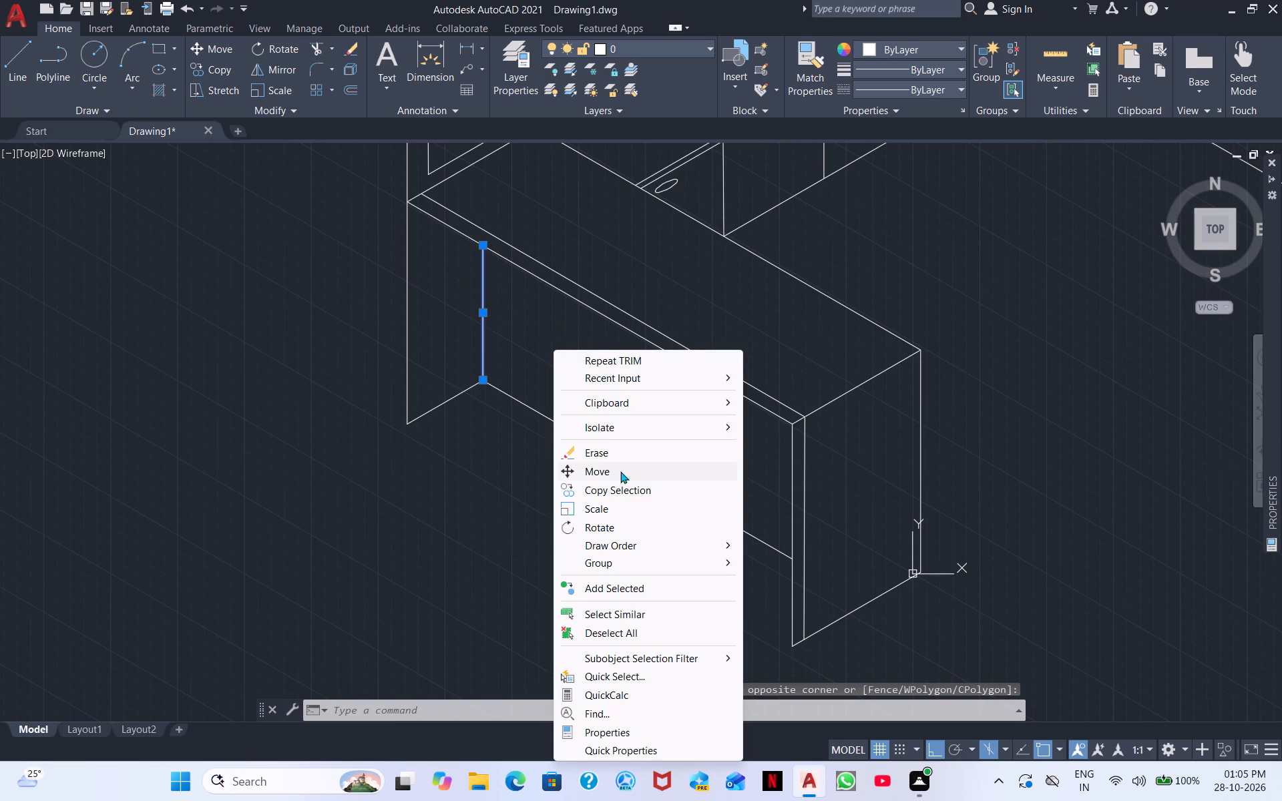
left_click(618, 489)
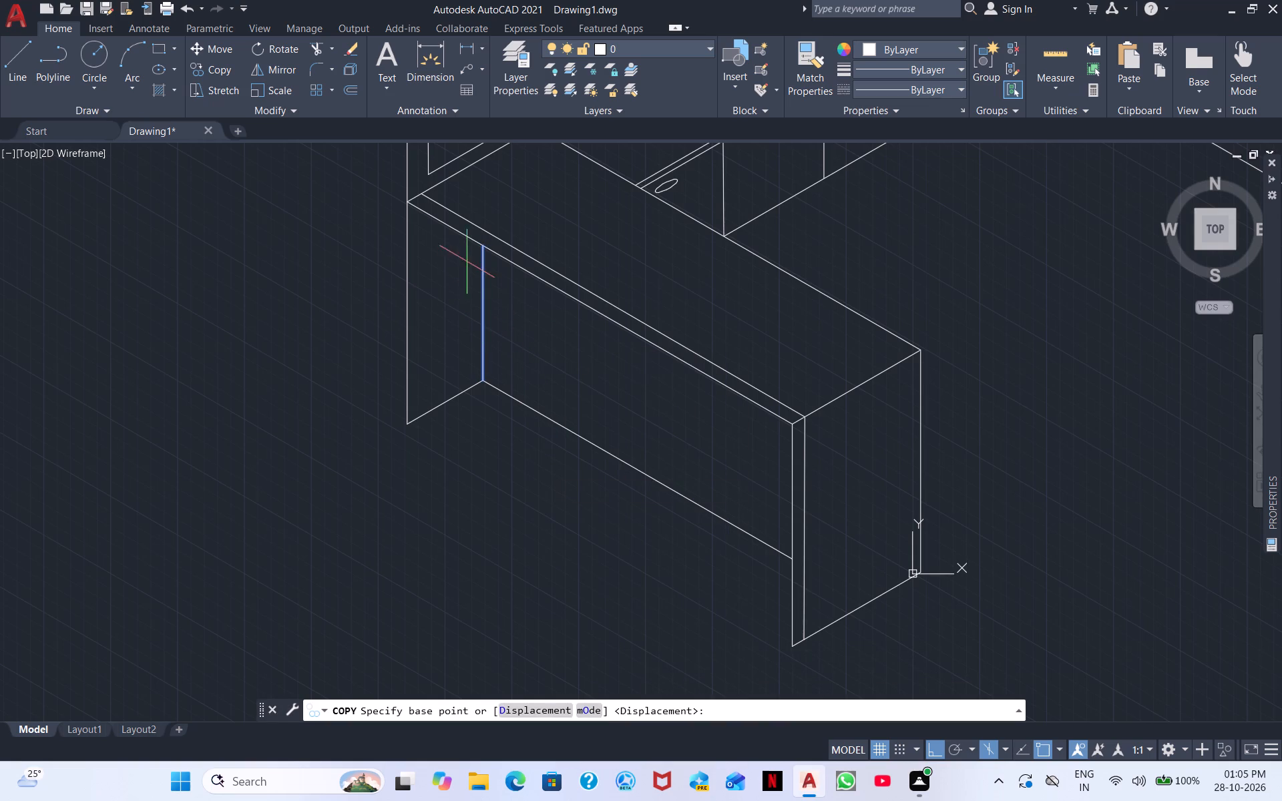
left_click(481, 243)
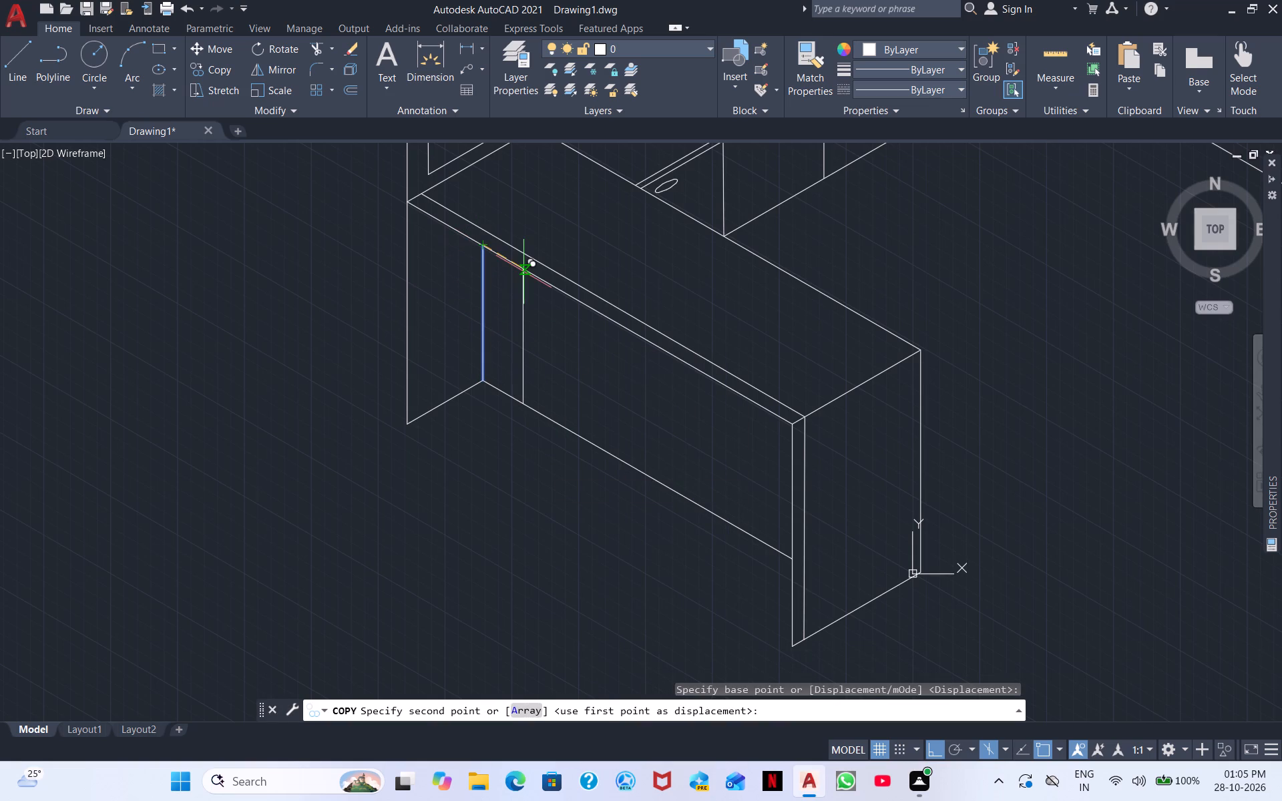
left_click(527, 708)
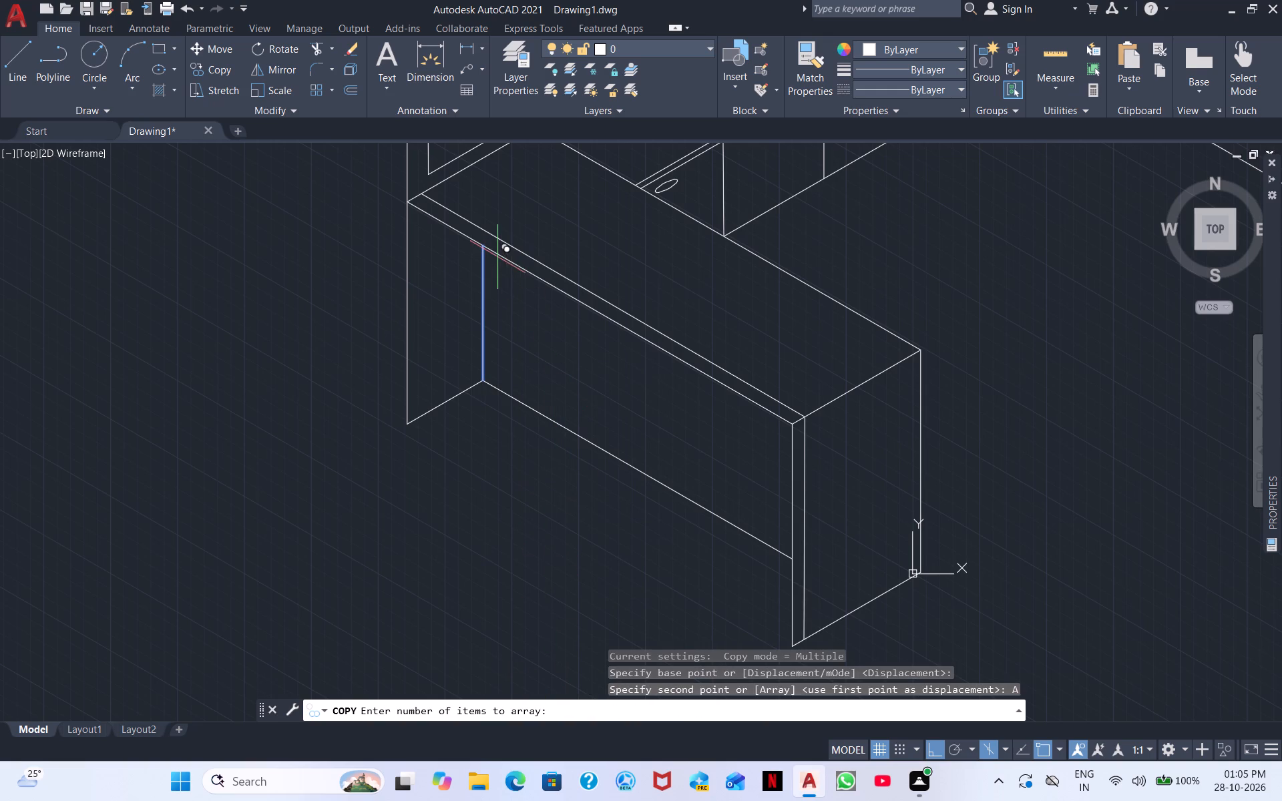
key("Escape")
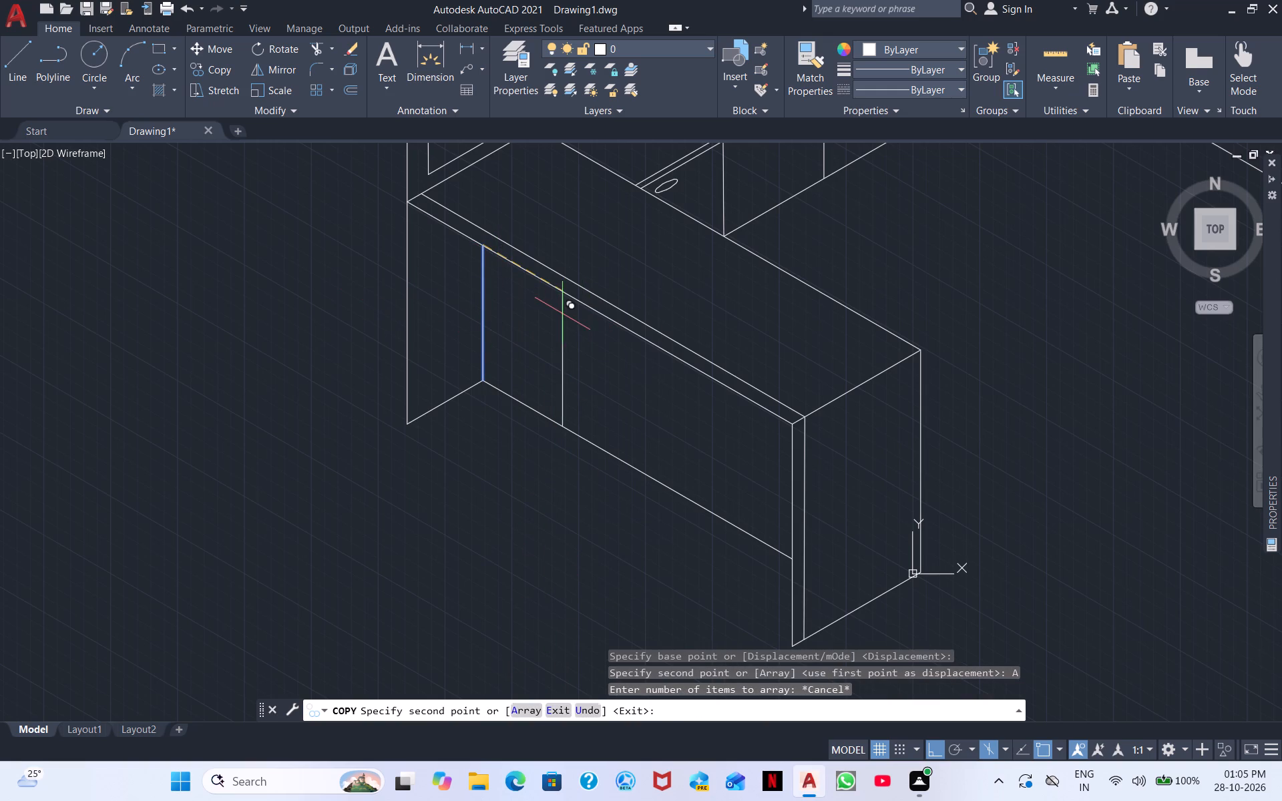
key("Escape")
Copy the inner vertical line a short distance along the counter's front edge to form a narrow strip.
left_click(498, 326)
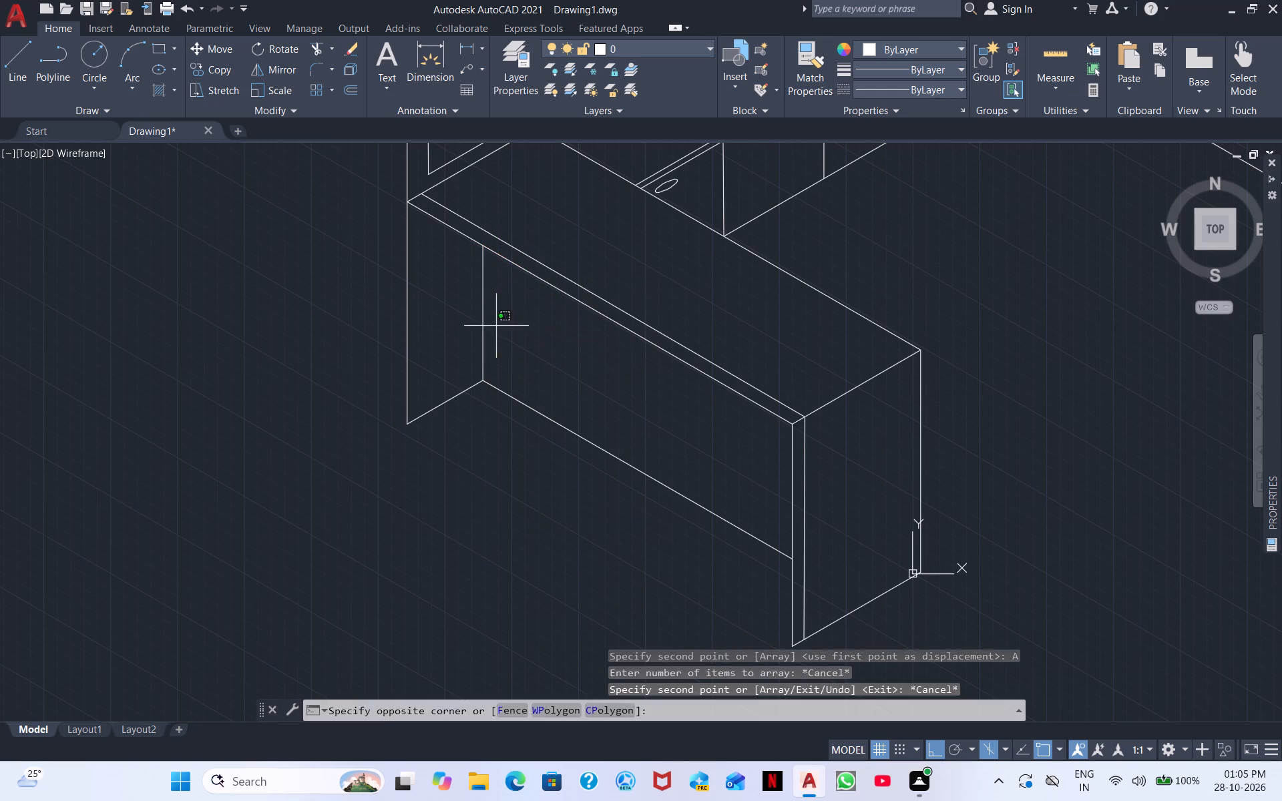
left_click(466, 312)
right_click(572, 337)
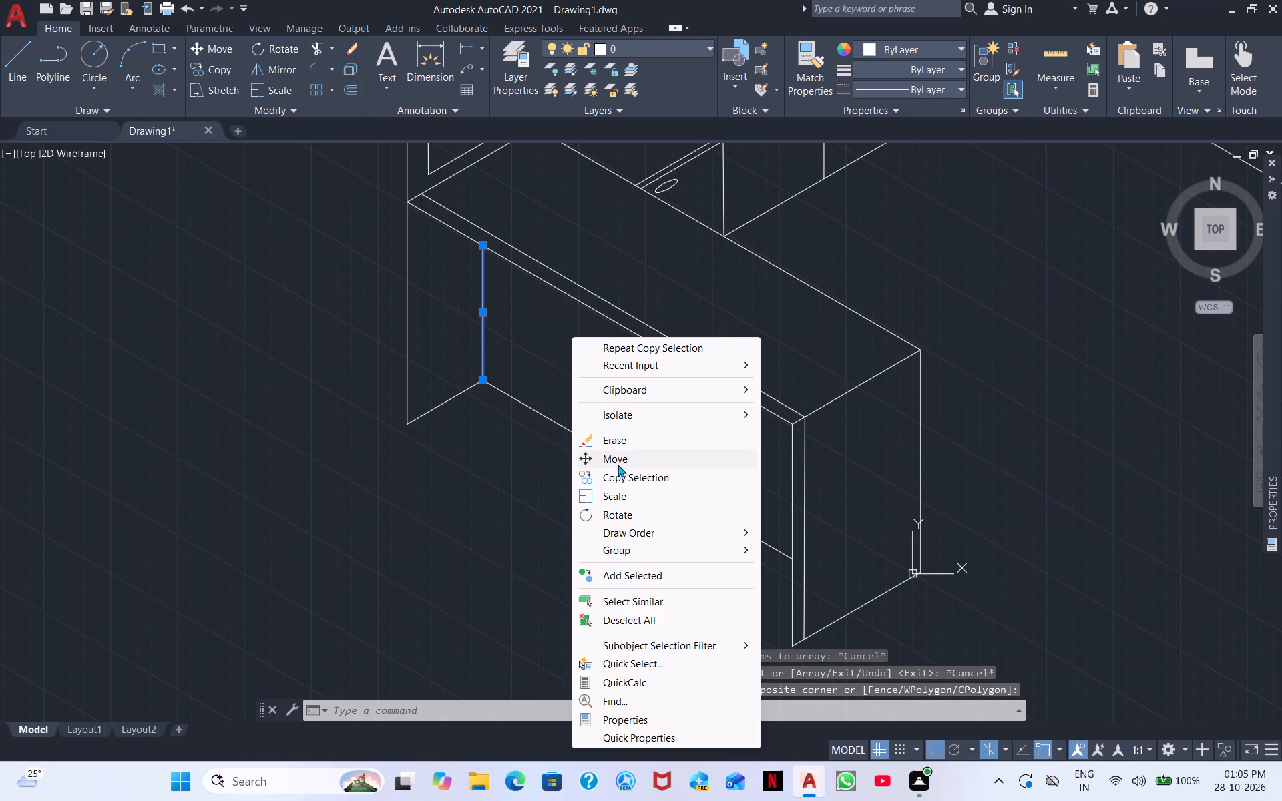
left_click(618, 481)
scroll(495, 299, "up", 2)
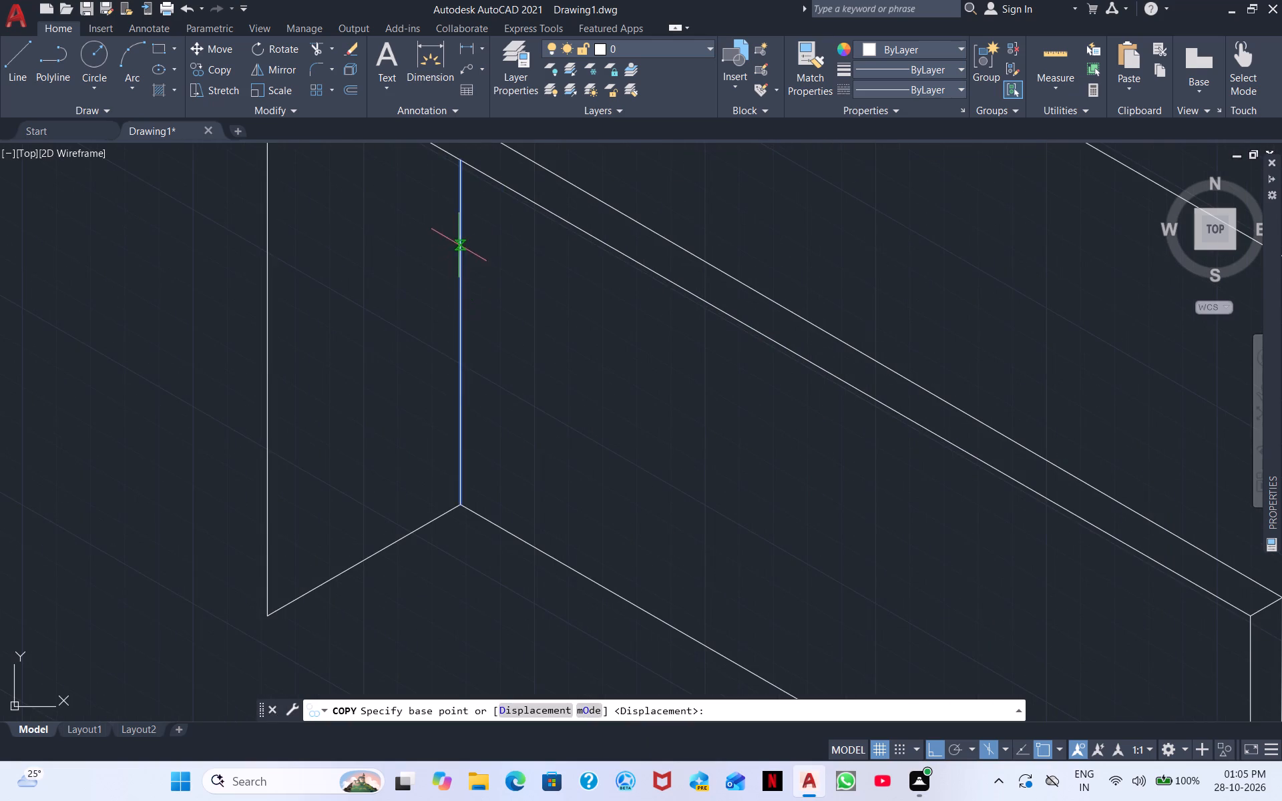
middle_click_drag(459, 259, 490, 561)
scroll(477, 490, "up", 2)
left_click(506, 421)
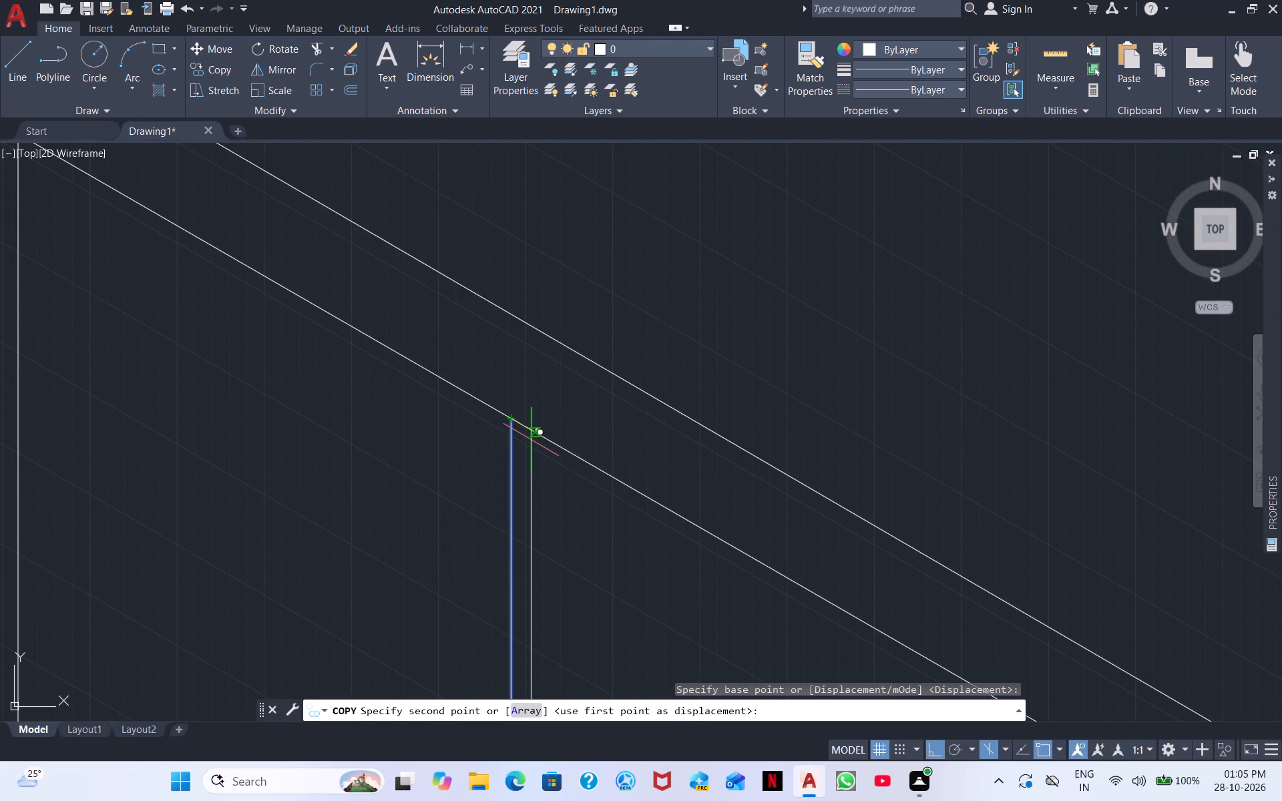
left_click(531, 440)
key("Escape")
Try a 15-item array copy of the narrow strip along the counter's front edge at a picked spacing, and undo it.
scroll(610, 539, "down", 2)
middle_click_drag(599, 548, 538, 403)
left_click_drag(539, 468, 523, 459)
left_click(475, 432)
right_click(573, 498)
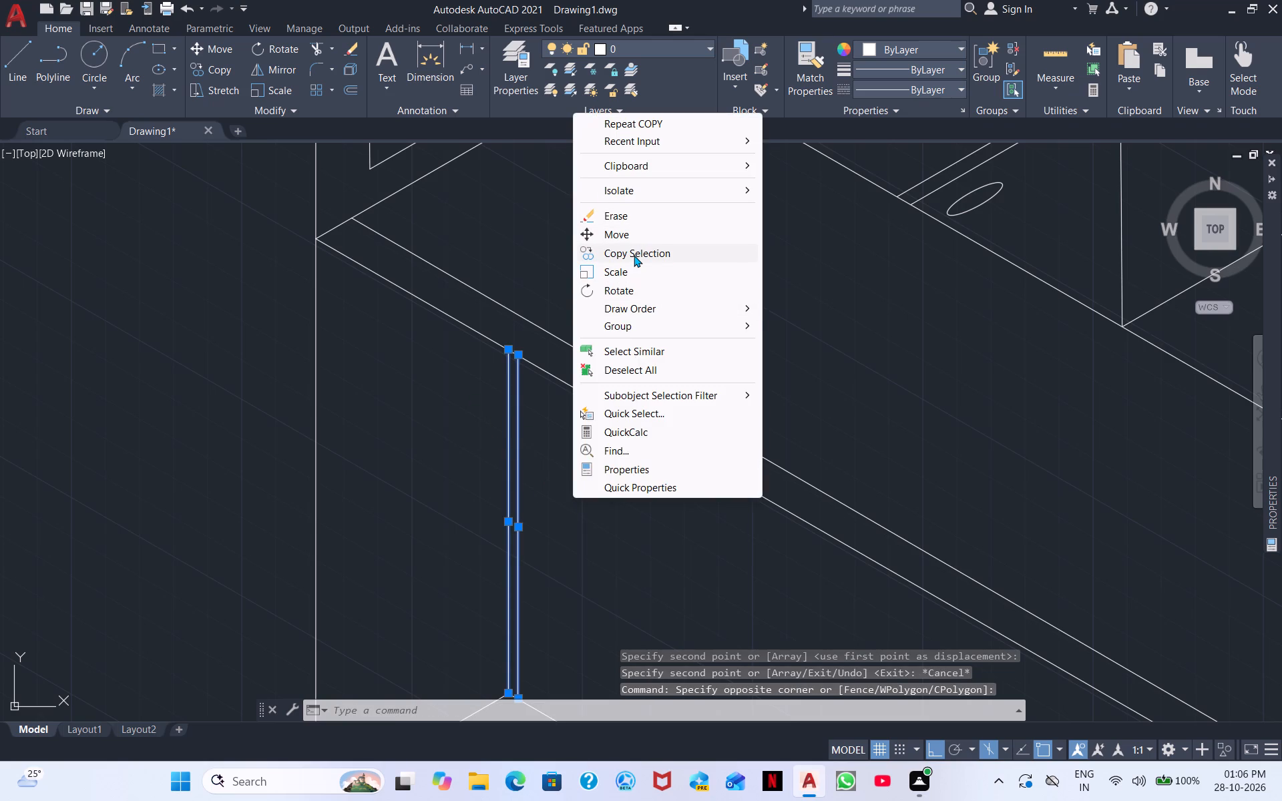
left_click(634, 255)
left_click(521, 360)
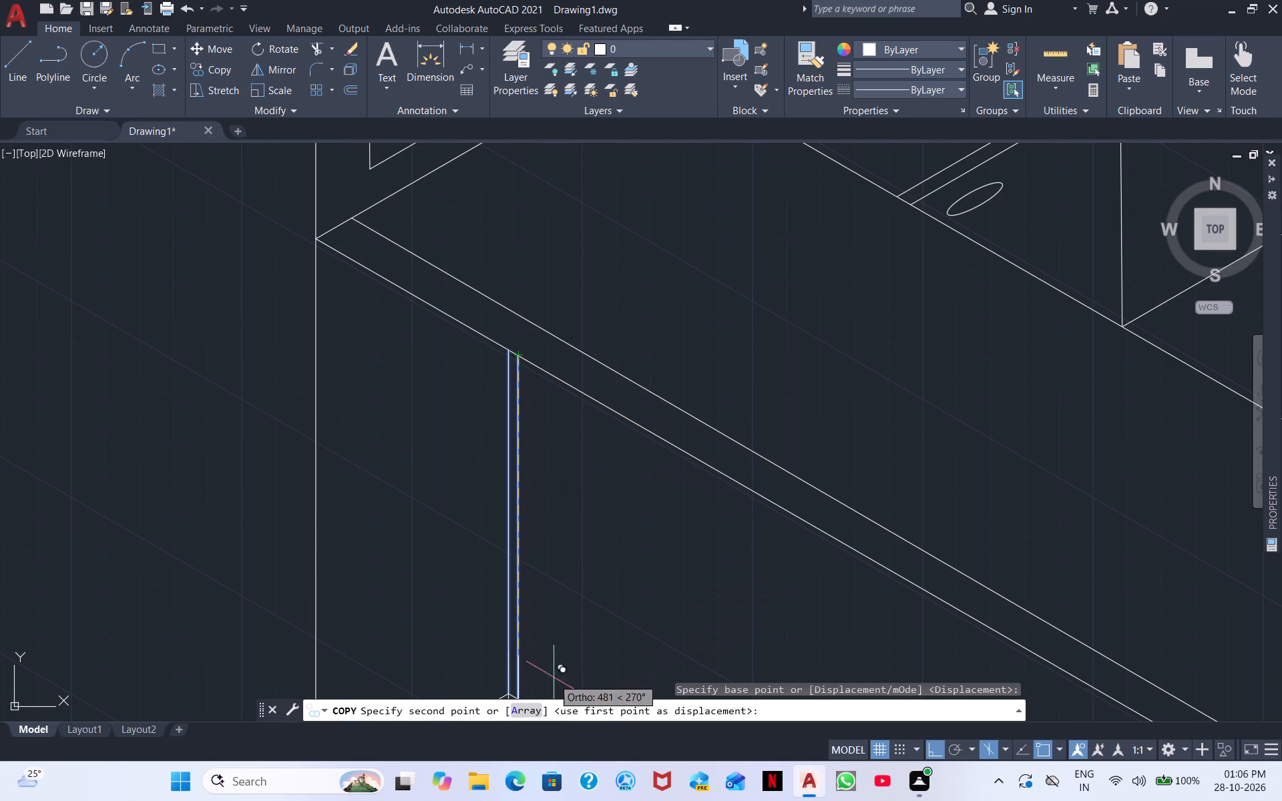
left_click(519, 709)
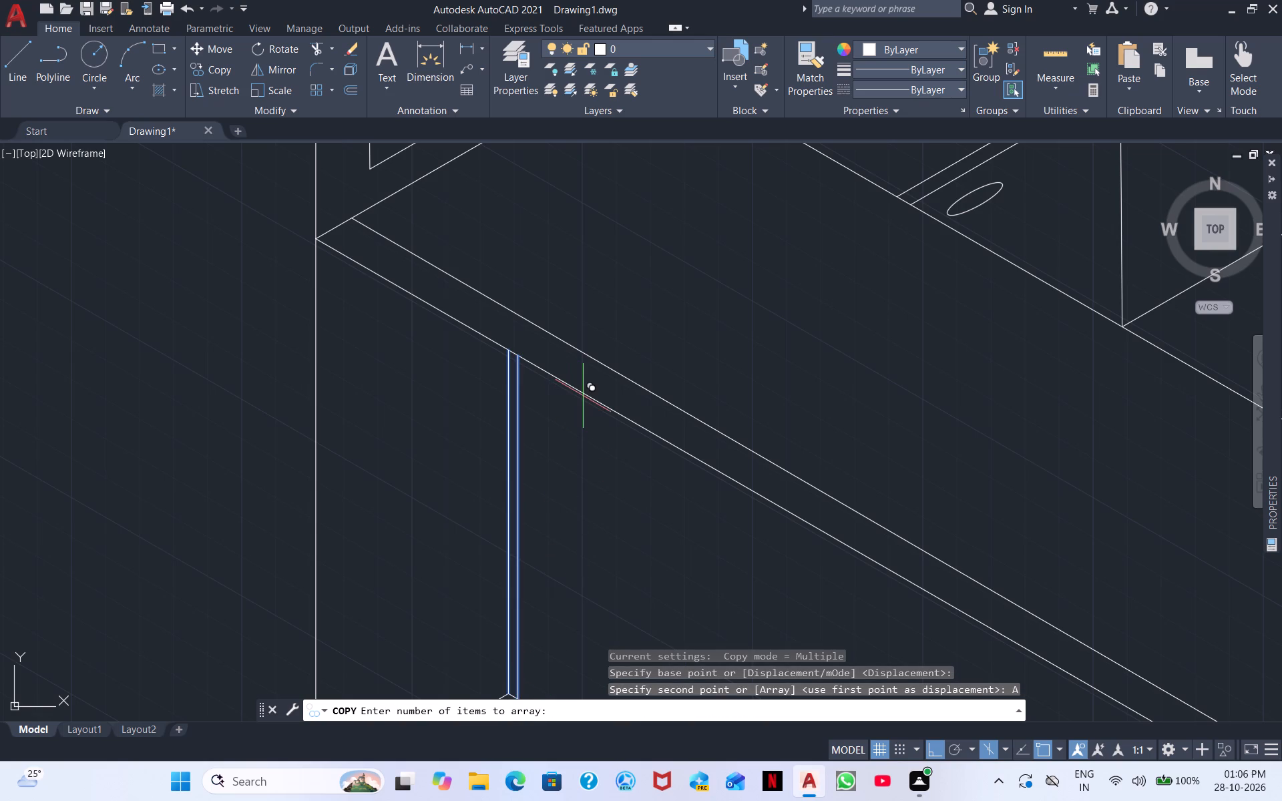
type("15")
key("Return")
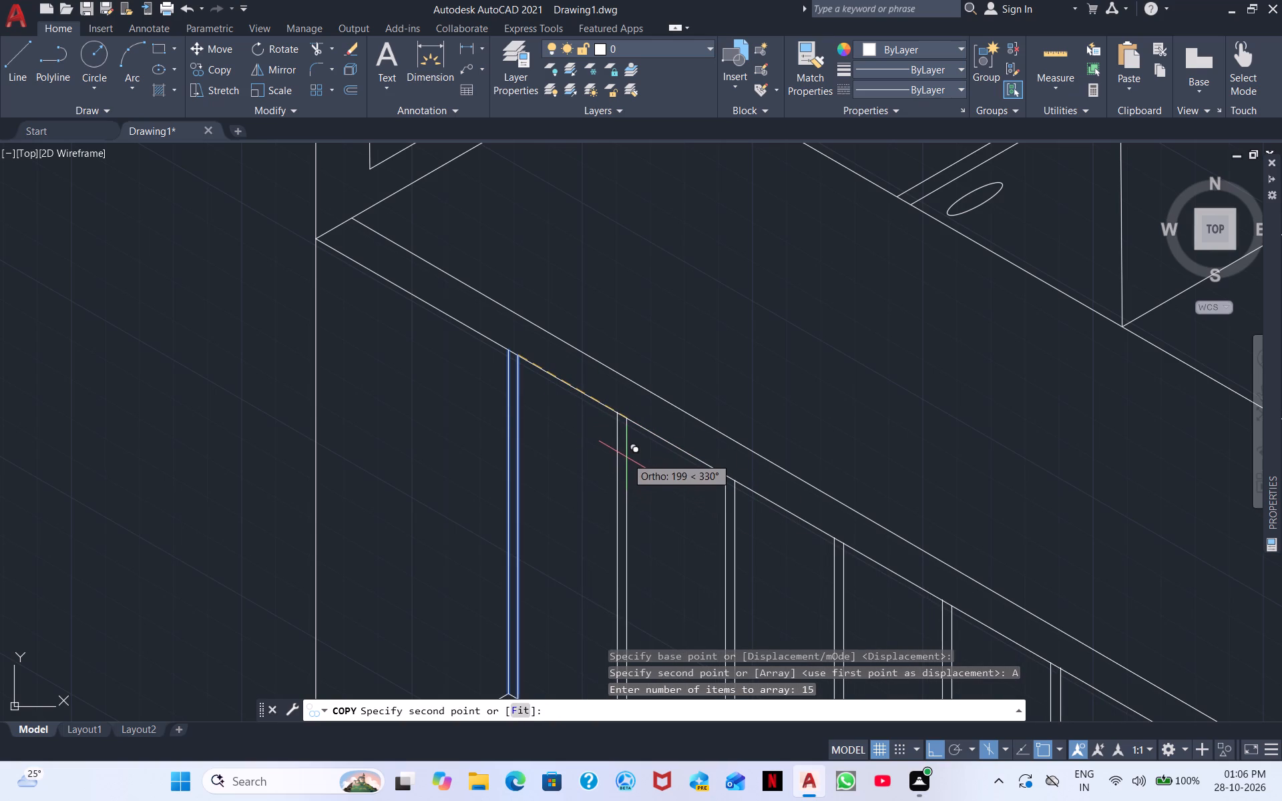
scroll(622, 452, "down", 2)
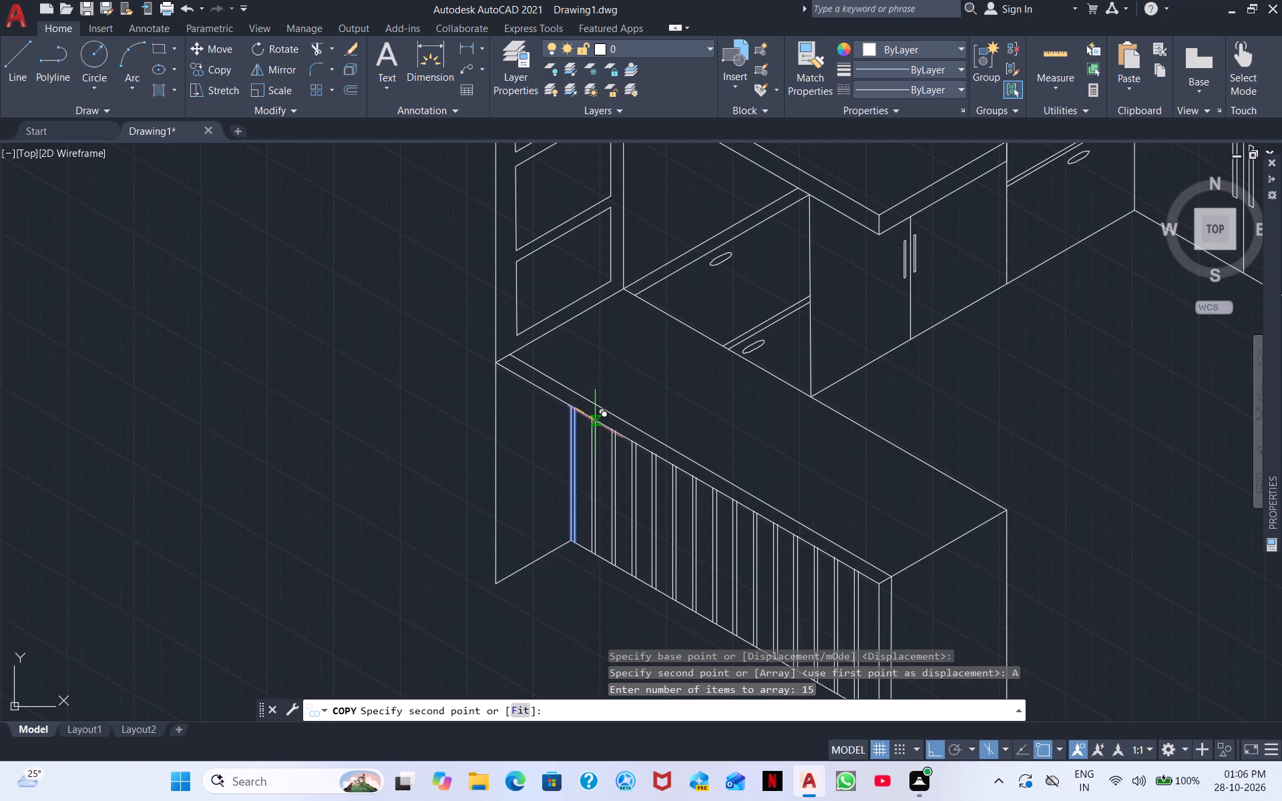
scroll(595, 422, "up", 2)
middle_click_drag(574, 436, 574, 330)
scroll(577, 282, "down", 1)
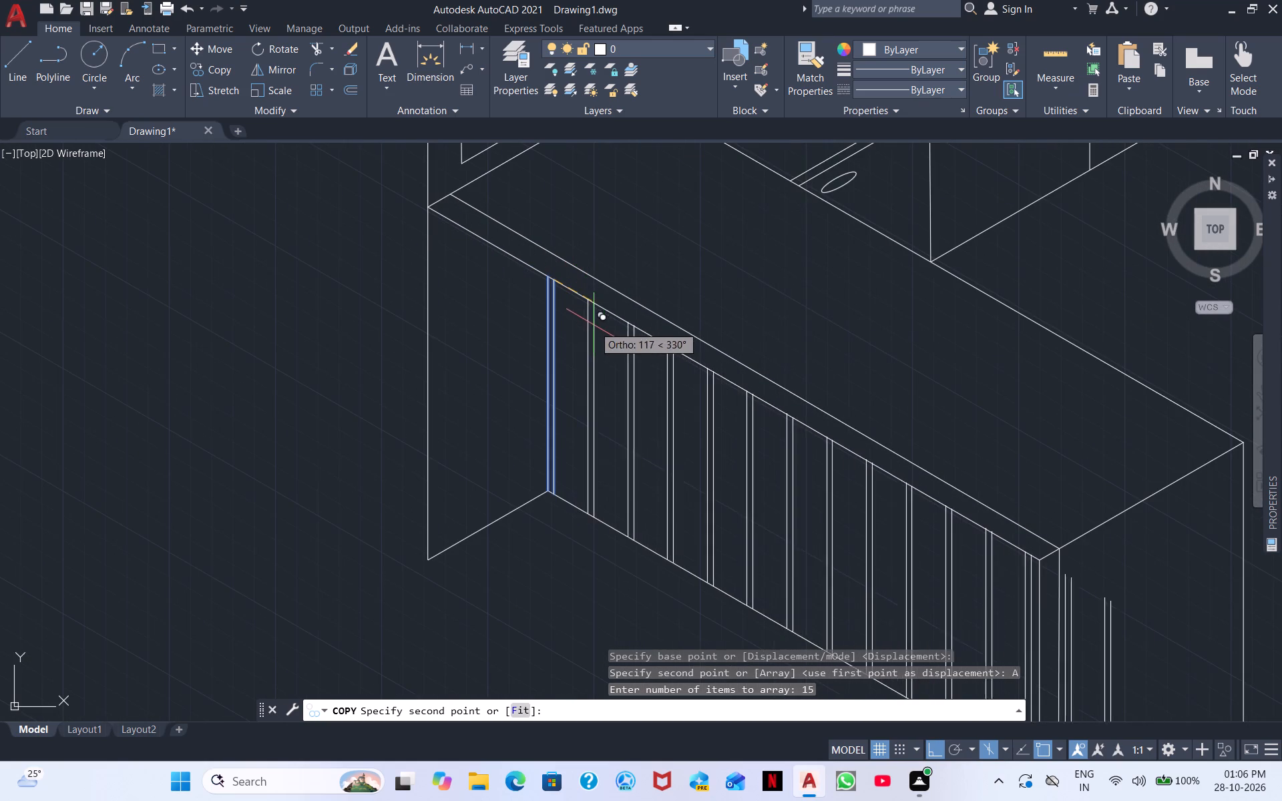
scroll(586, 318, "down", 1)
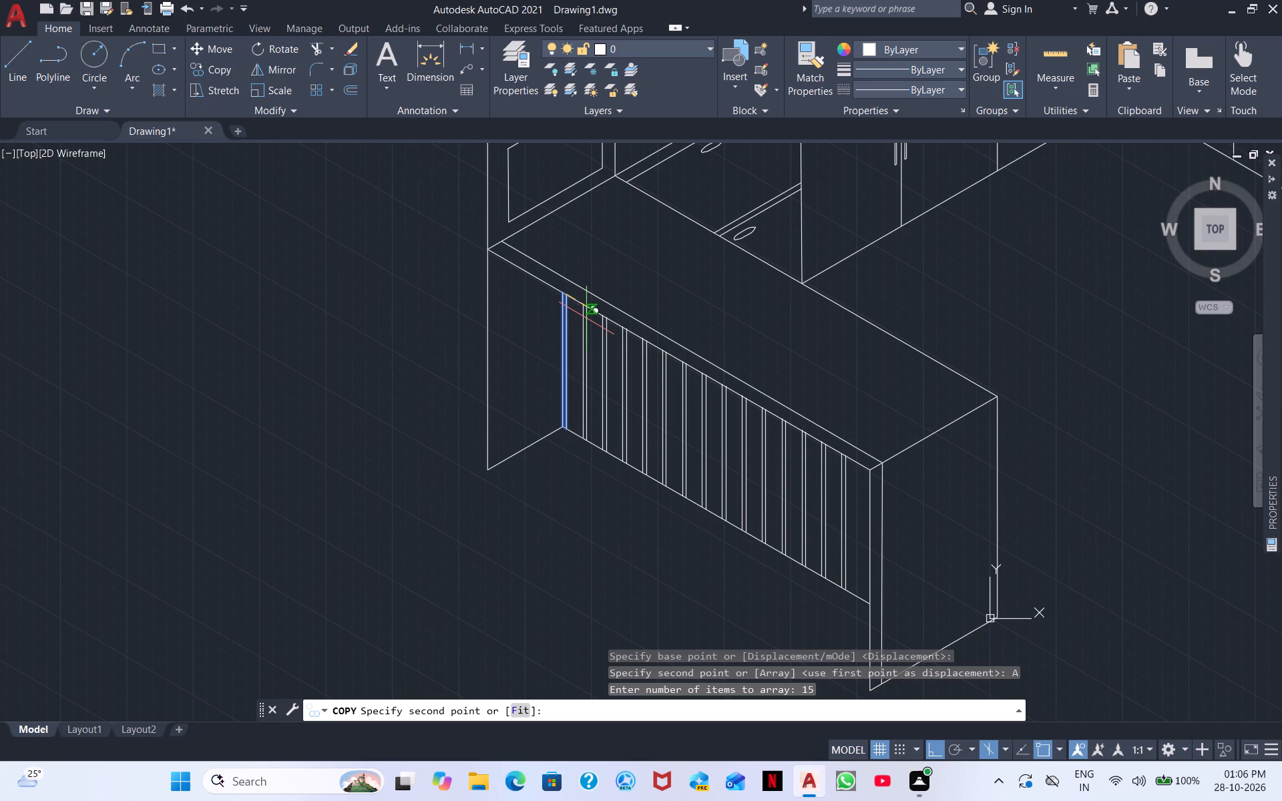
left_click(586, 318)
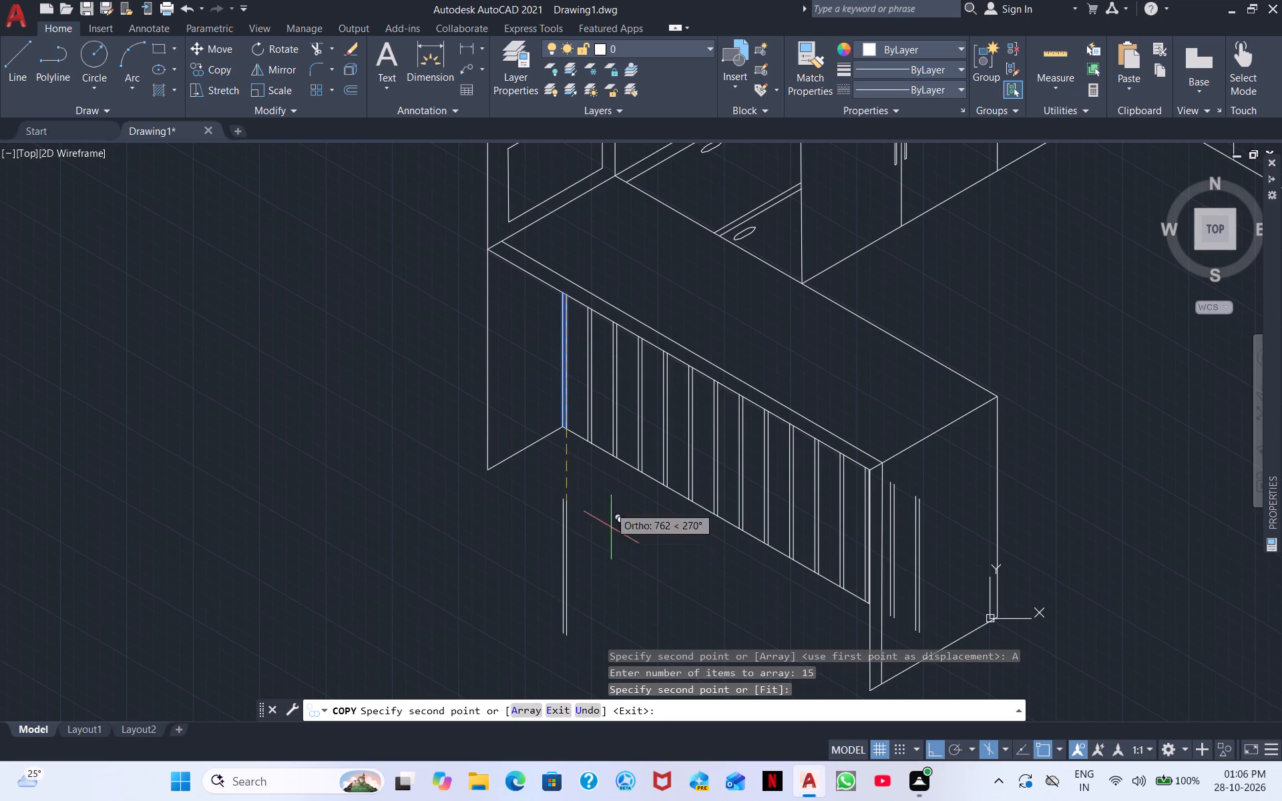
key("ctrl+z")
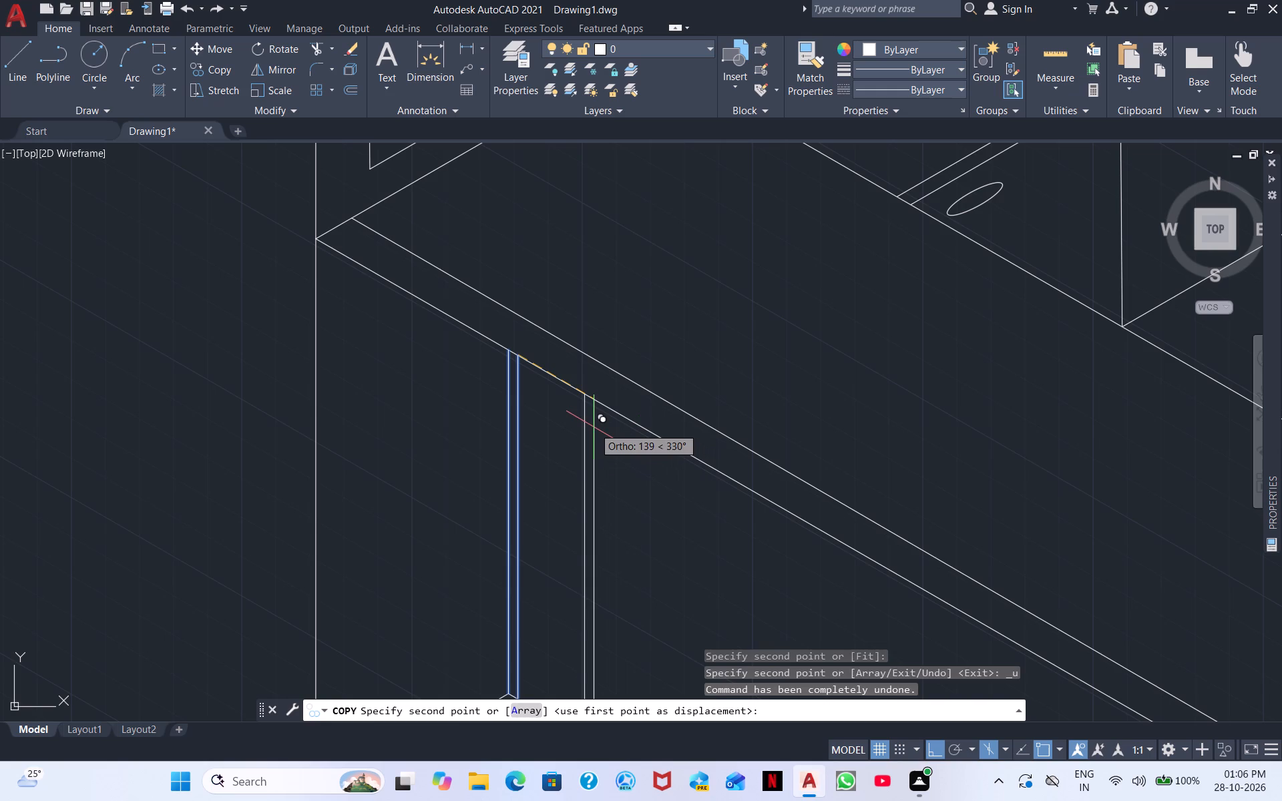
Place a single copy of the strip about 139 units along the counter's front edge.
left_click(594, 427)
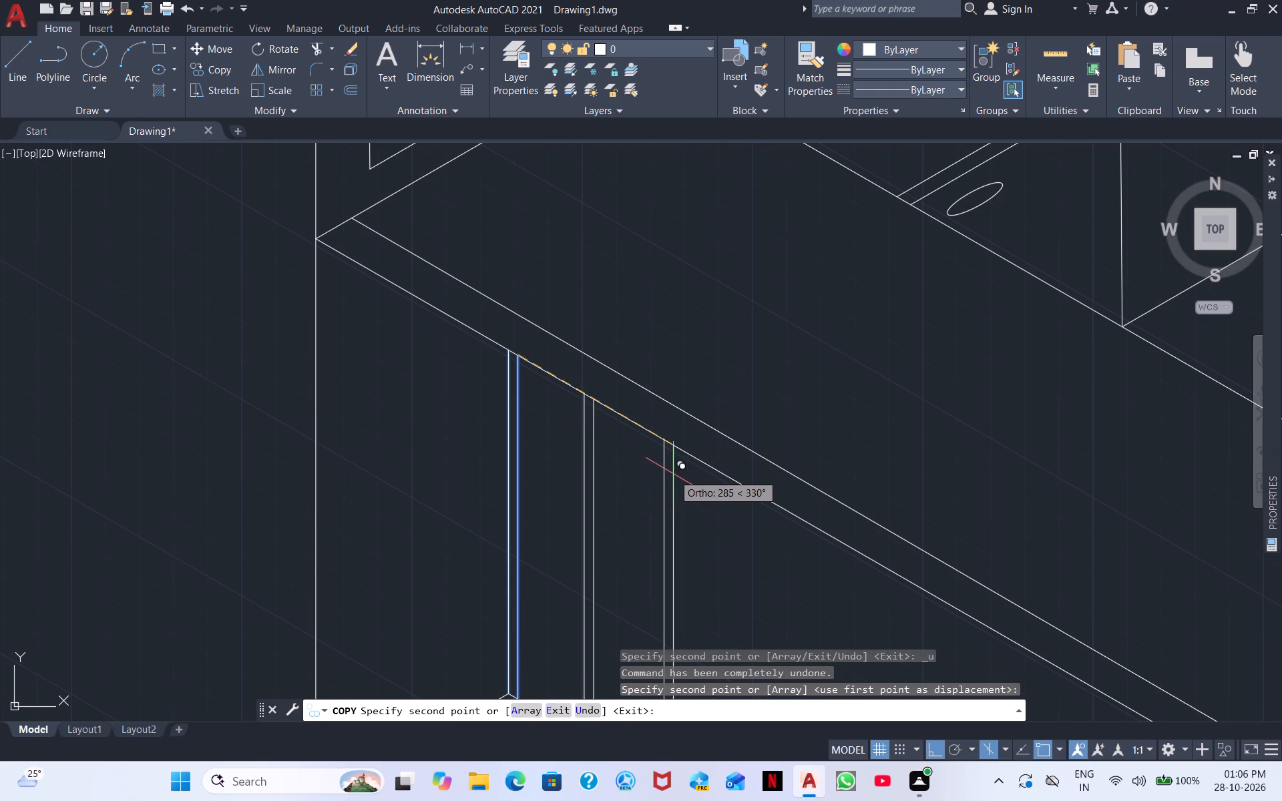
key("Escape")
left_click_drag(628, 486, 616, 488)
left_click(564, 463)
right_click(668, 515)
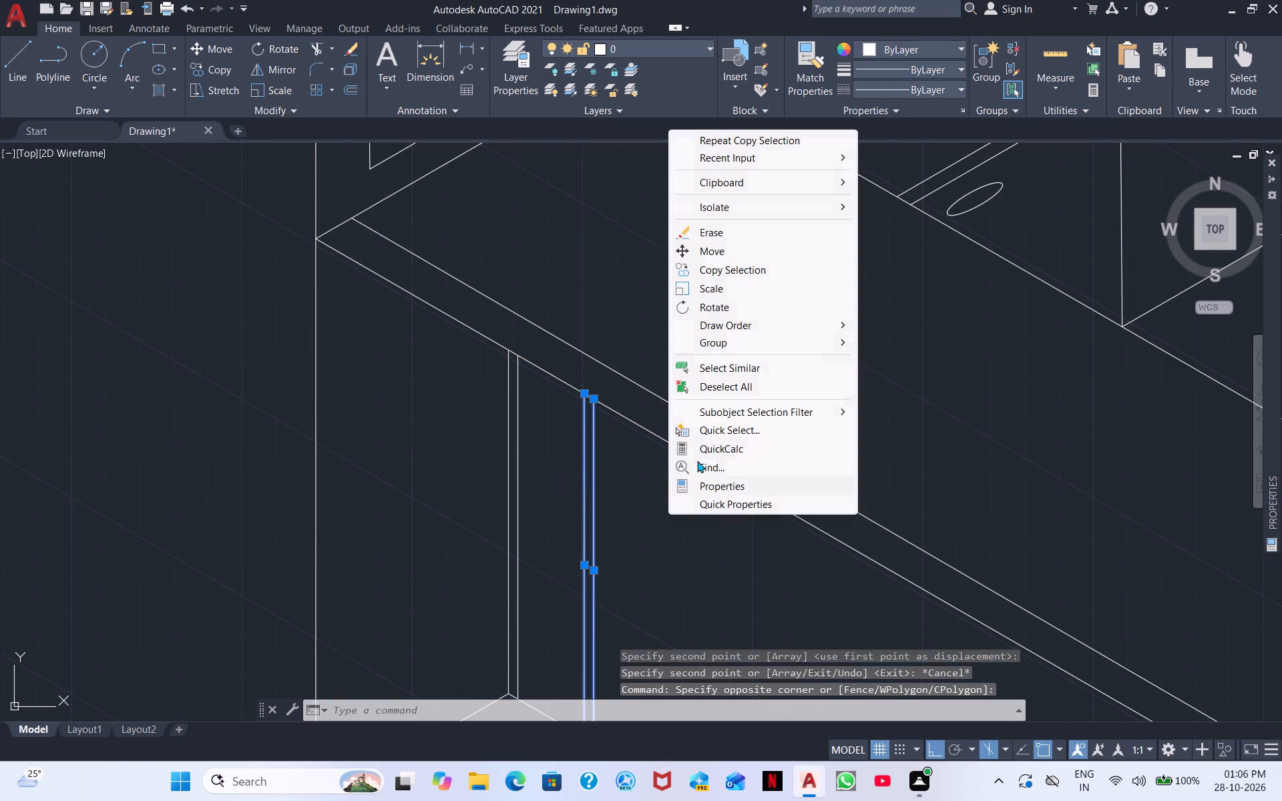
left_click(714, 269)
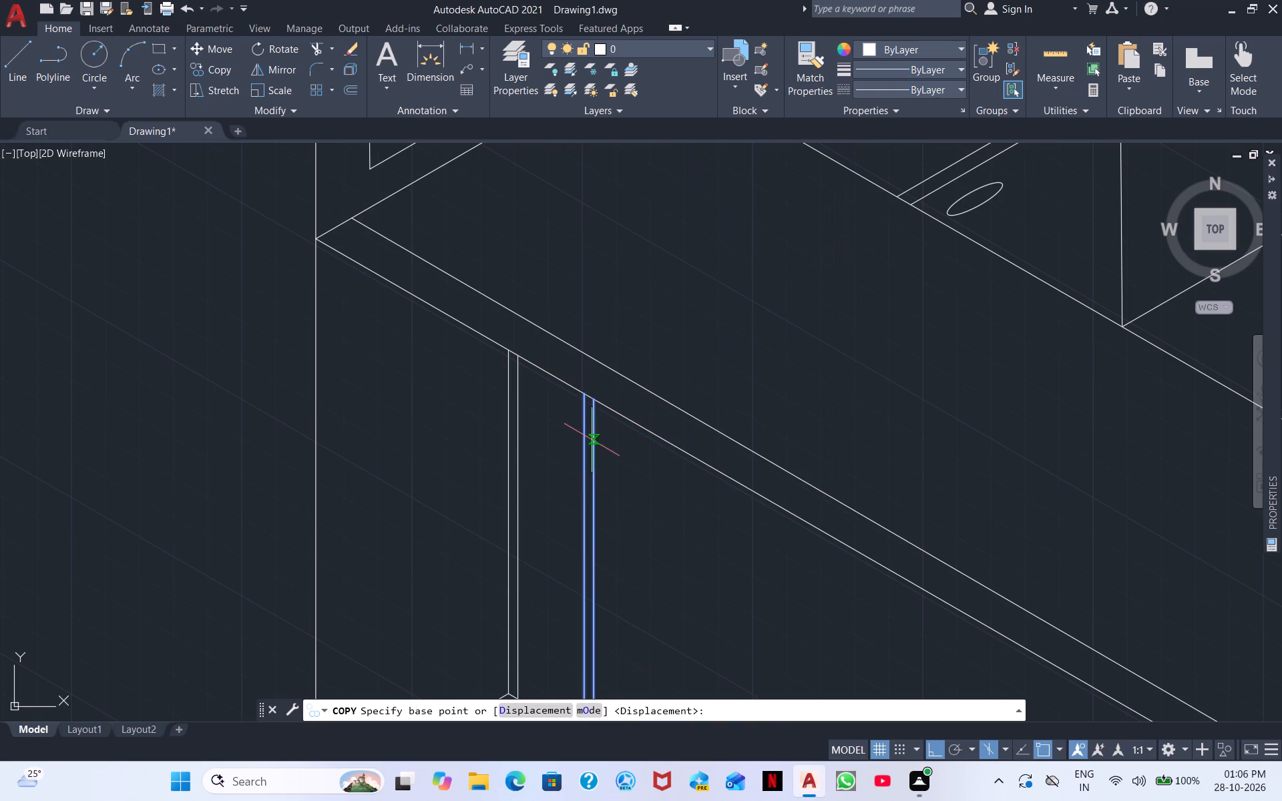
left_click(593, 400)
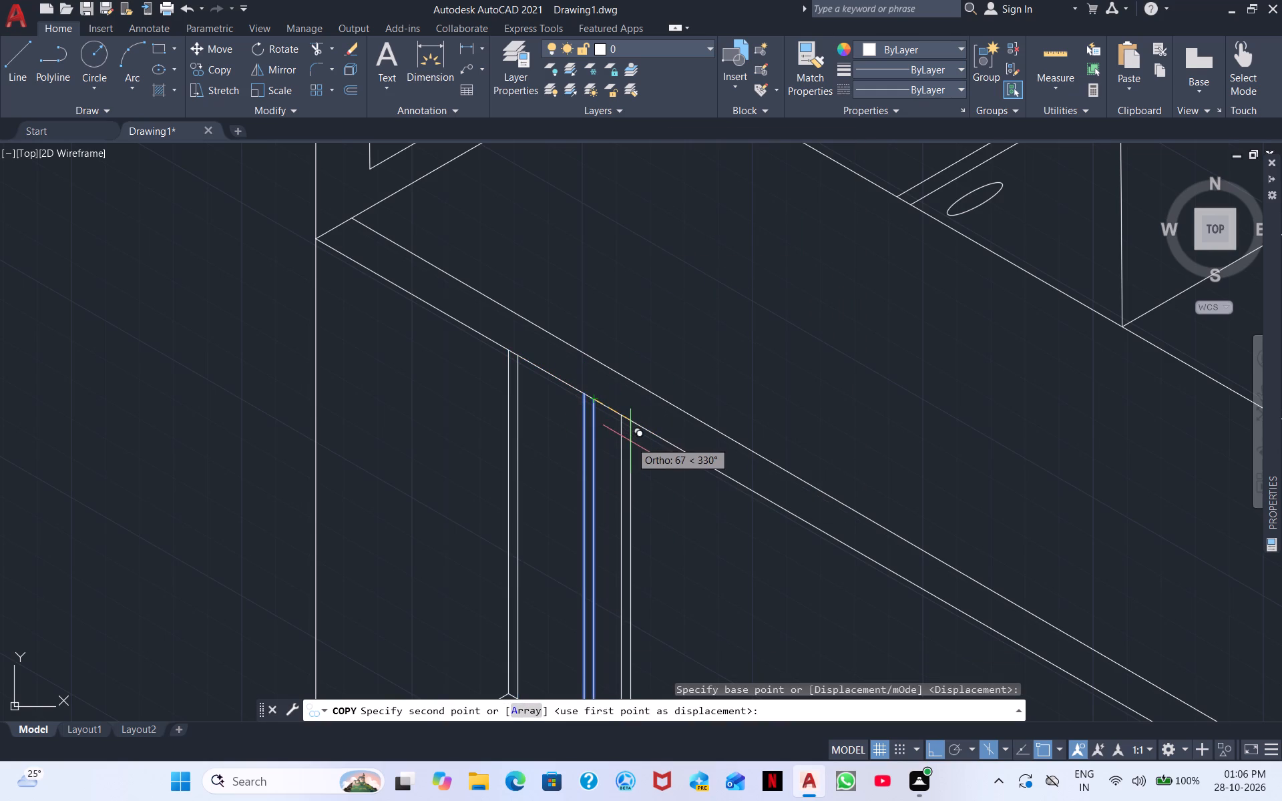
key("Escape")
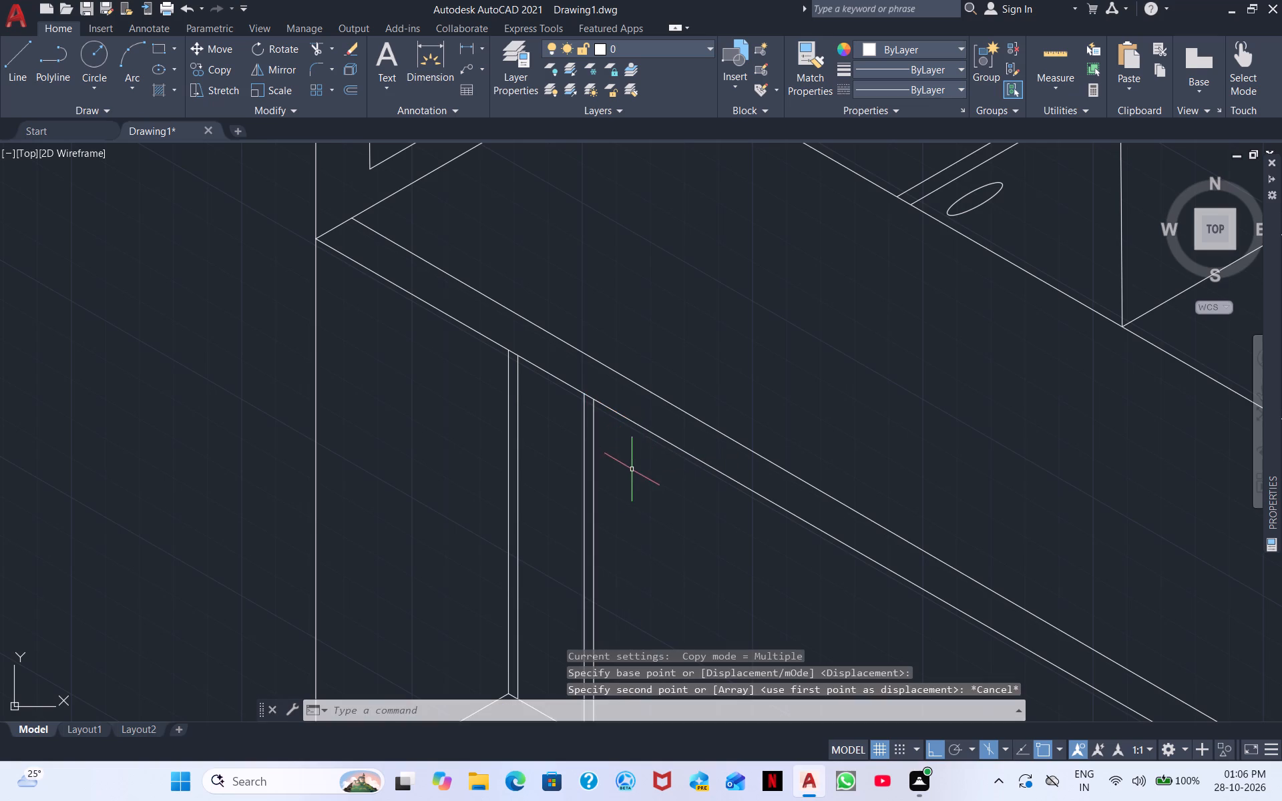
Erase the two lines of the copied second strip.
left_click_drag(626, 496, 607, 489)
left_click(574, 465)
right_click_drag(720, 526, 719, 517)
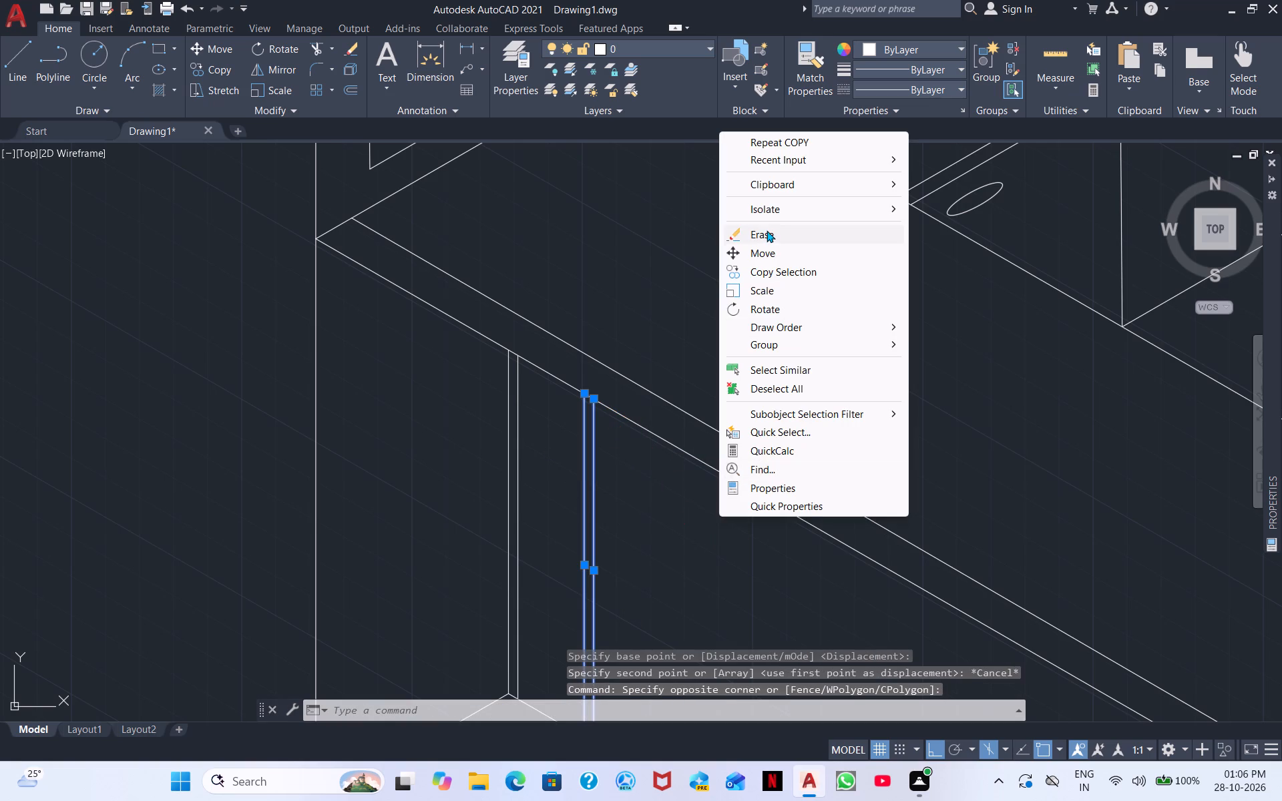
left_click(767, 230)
Copy the strip beside the inner corner as a 15-item array, fitted along the counter's front edge up to its far front corner.
left_click_drag(537, 429, 508, 418)
left_click(479, 409)
right_click(544, 446)
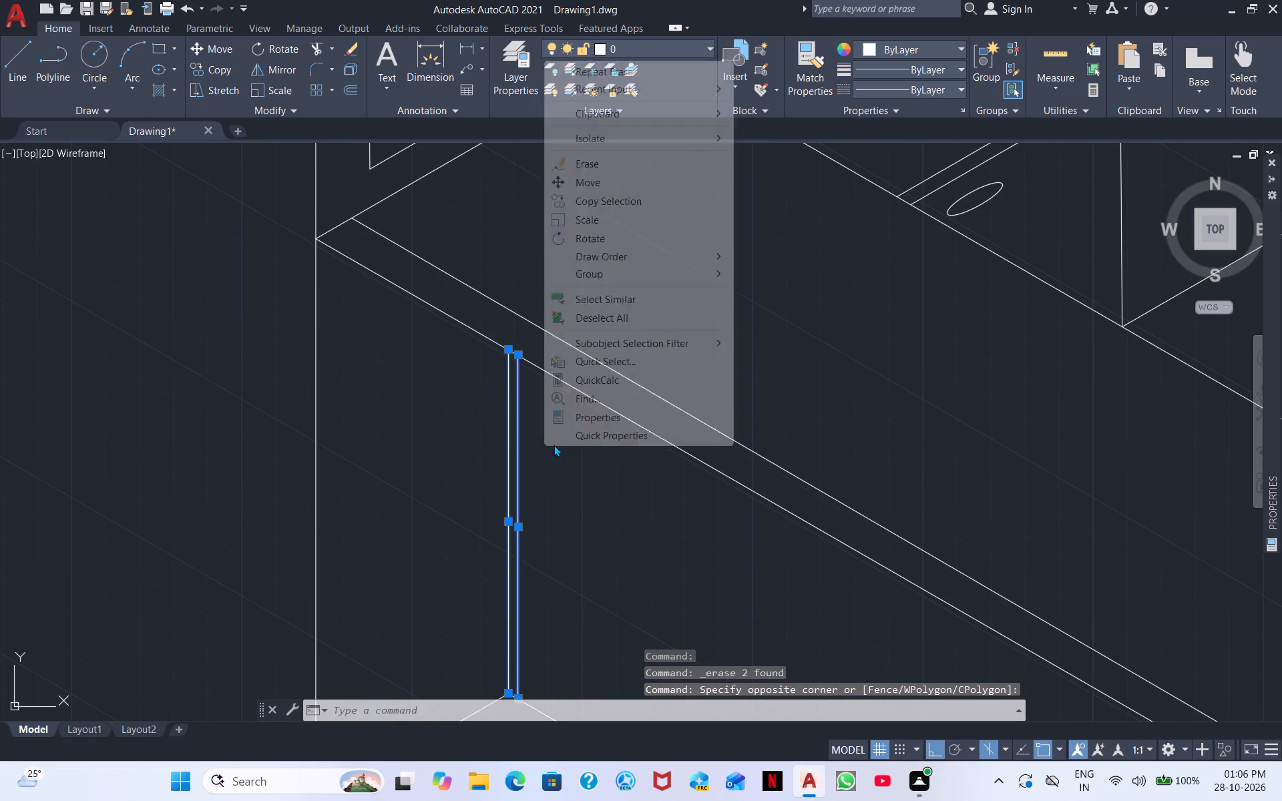
left_click(595, 199)
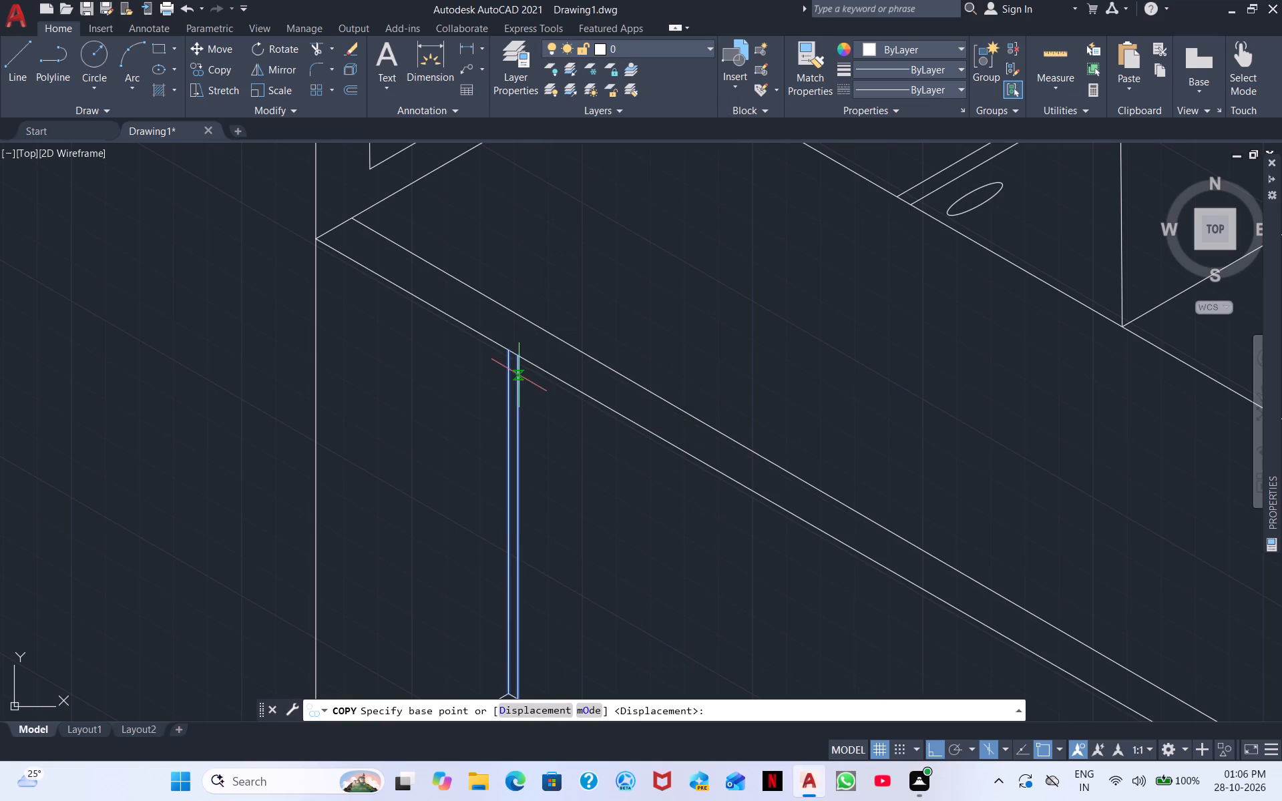
left_click(517, 358)
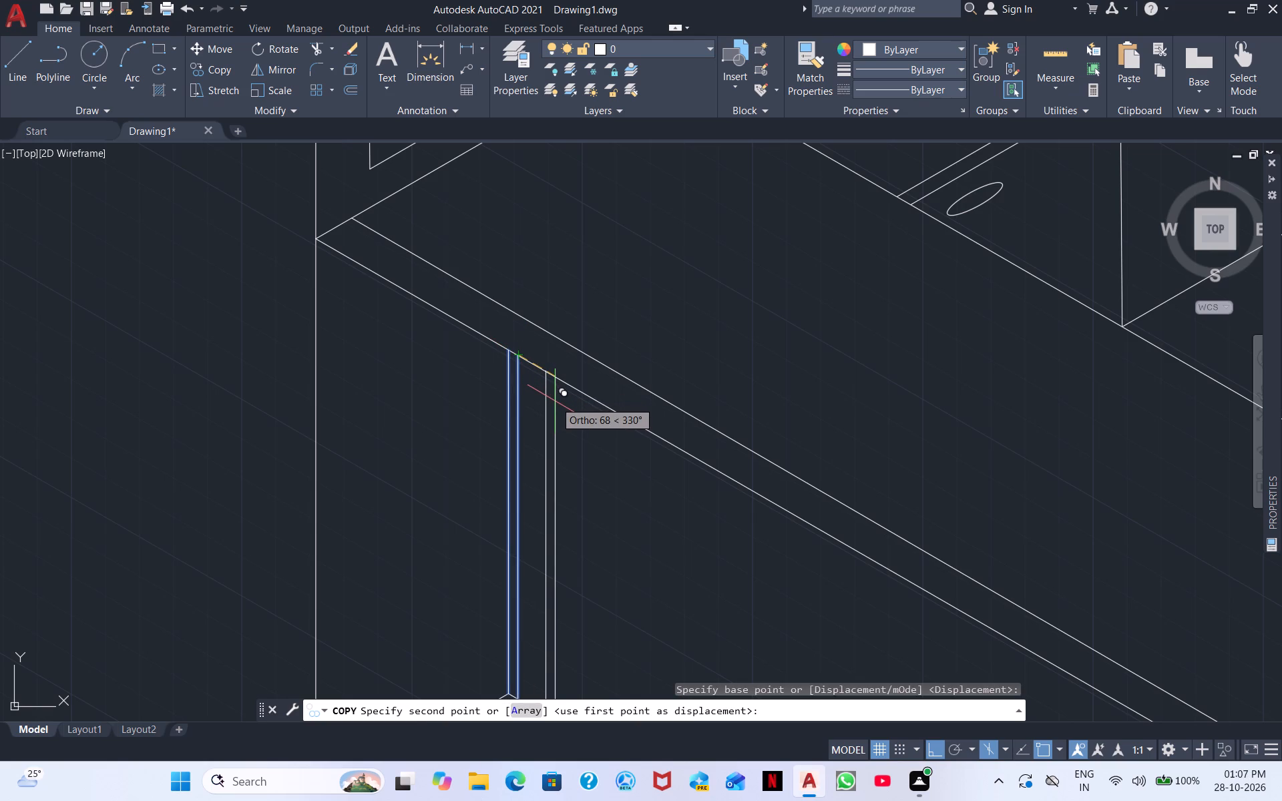
left_click(527, 712)
key("1")
key("5")
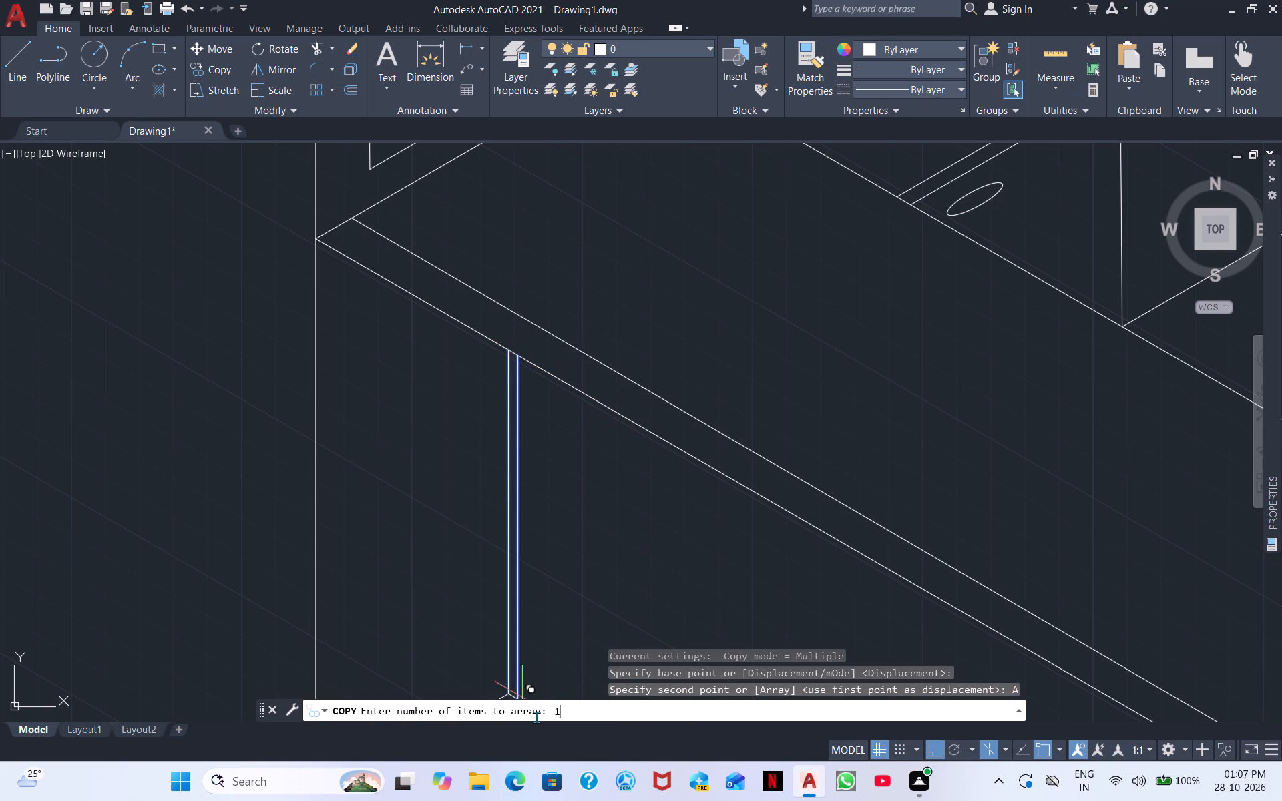
key("Return")
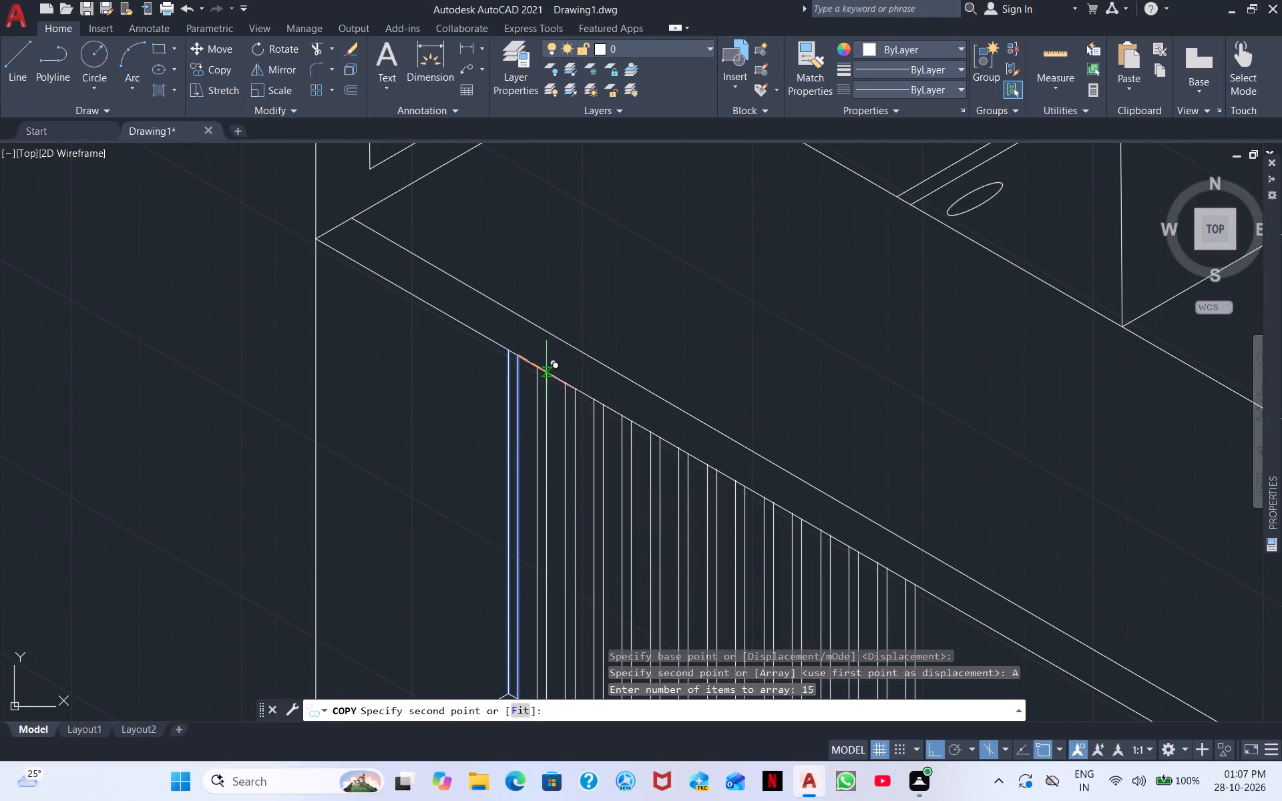
left_click(513, 707)
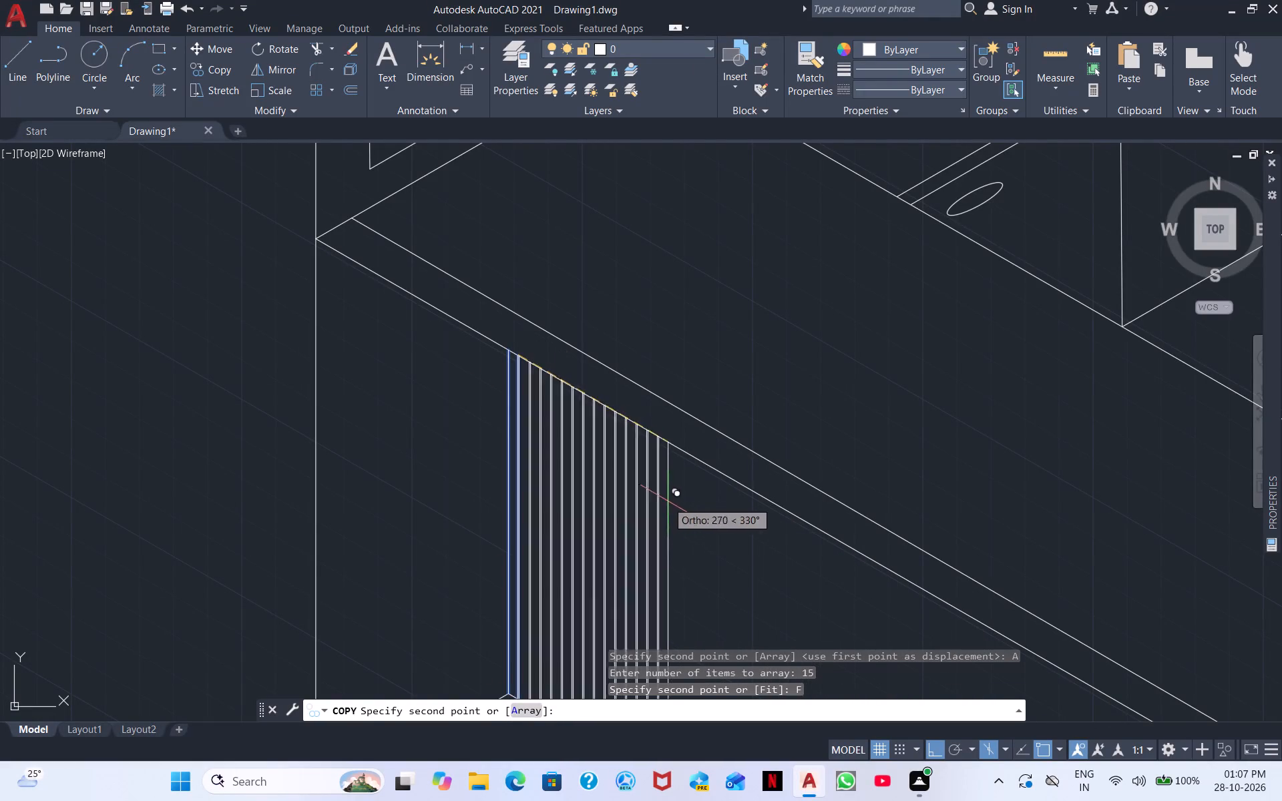
scroll(741, 529, "down", 1)
middle_click_drag(833, 529, 643, 356)
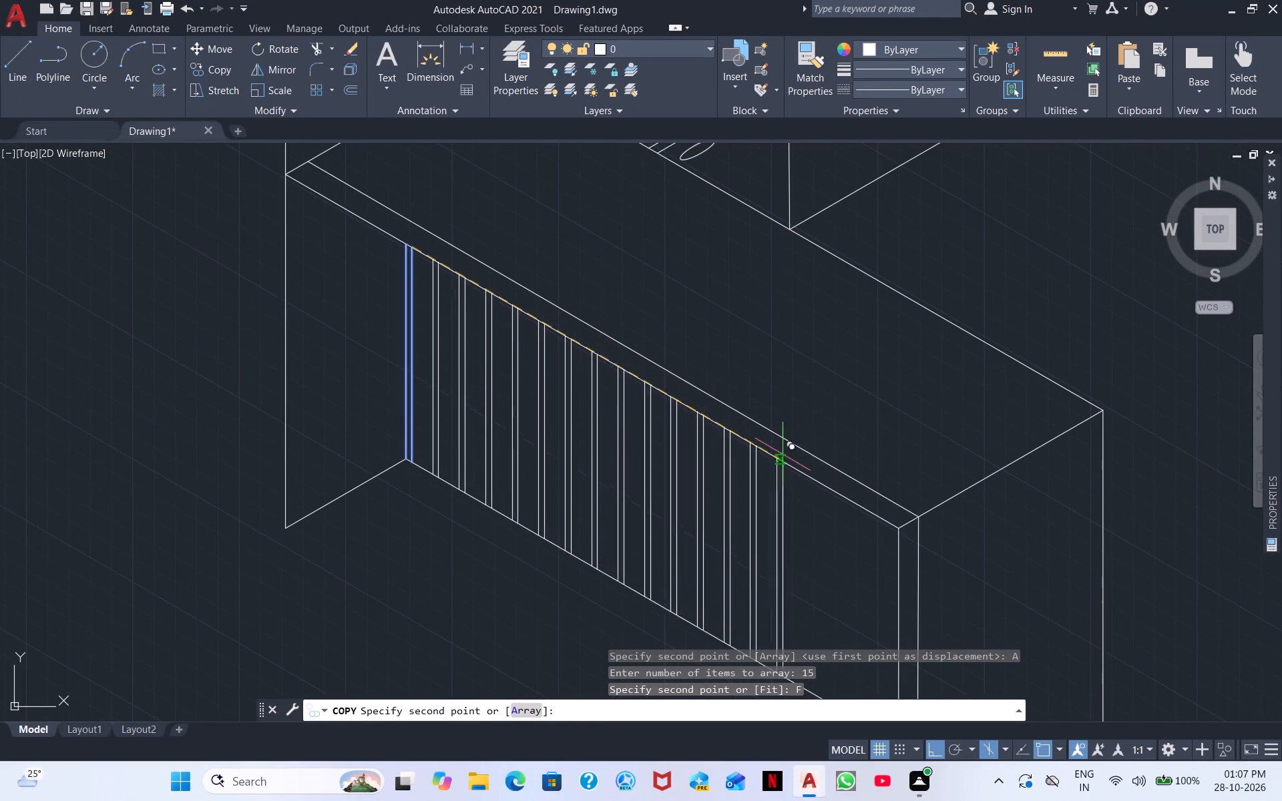
left_click(898, 529)
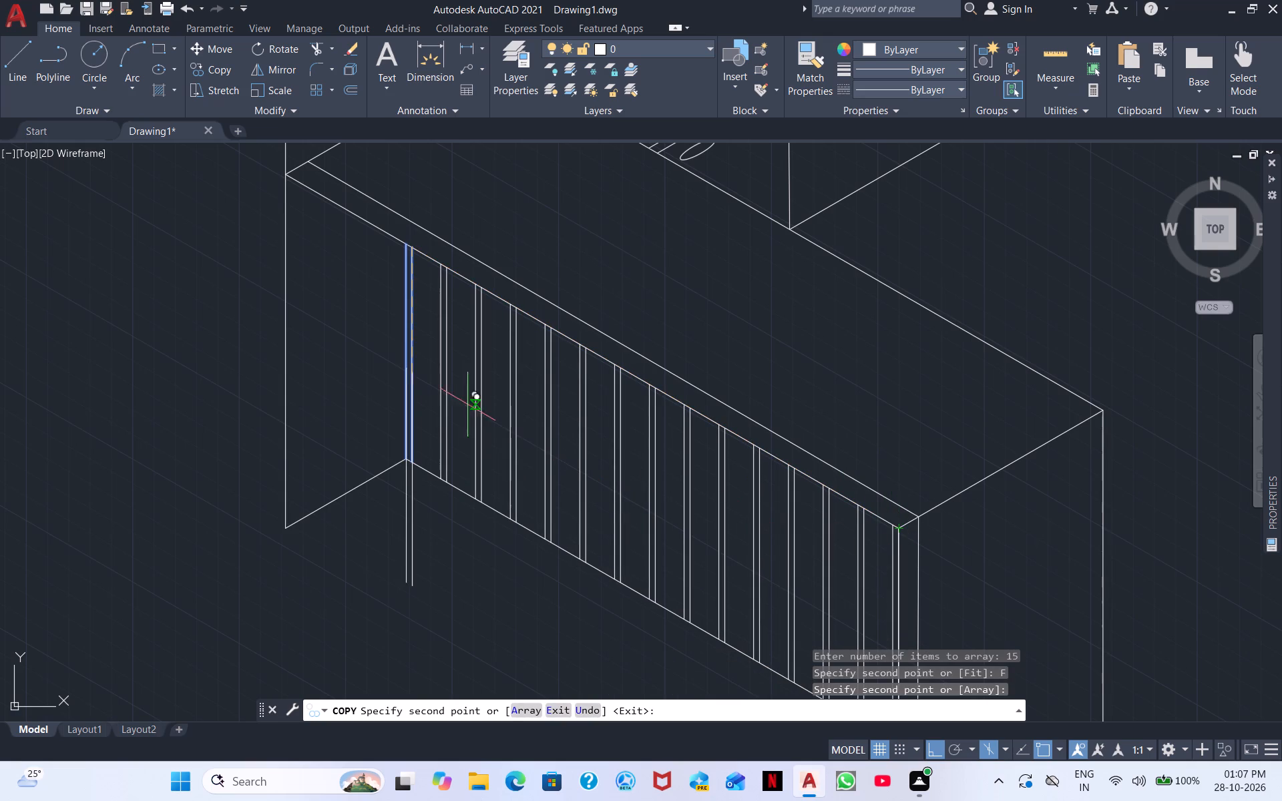
key("Escape")
Examine the spacing and ends of the vertical strips along the counter front.
scroll(497, 439, "down", 2)
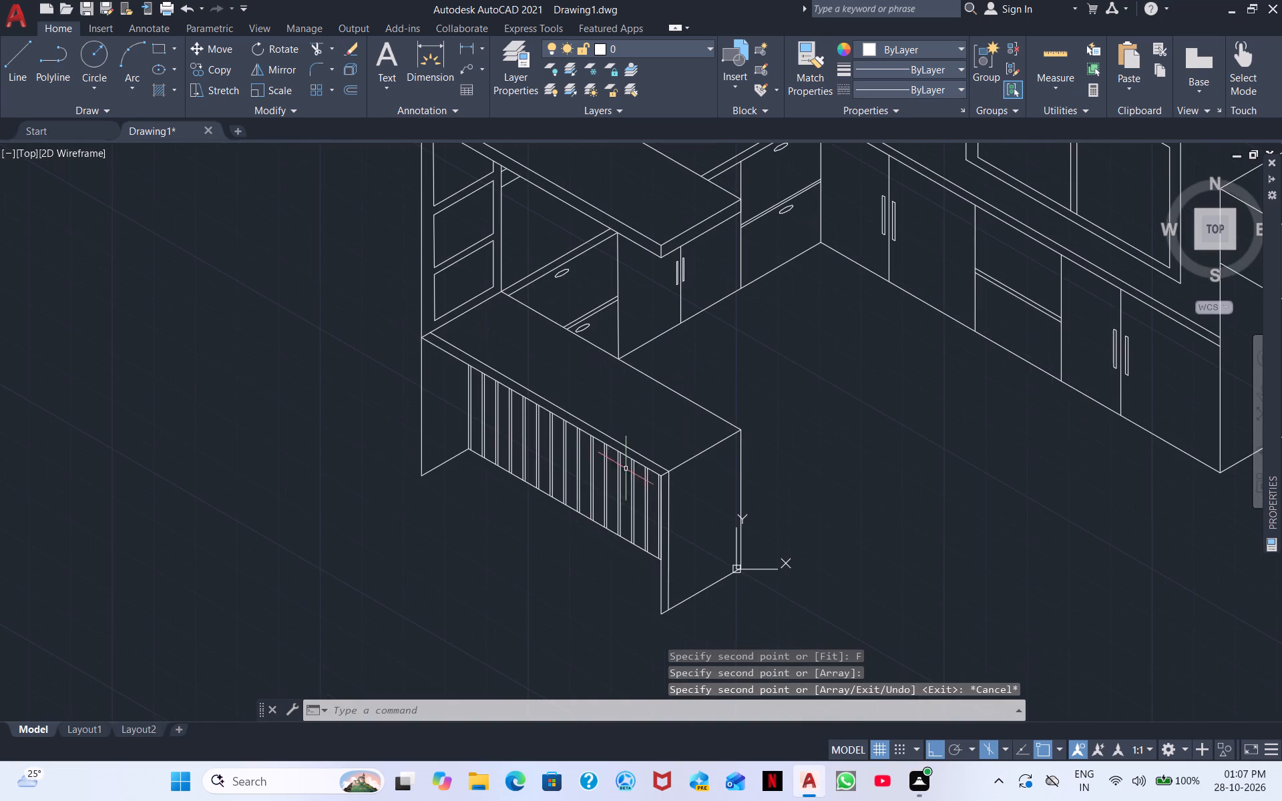
scroll(569, 491, "up", 2)
scroll(507, 400, "up", 2)
scroll(462, 400, "down", 1)
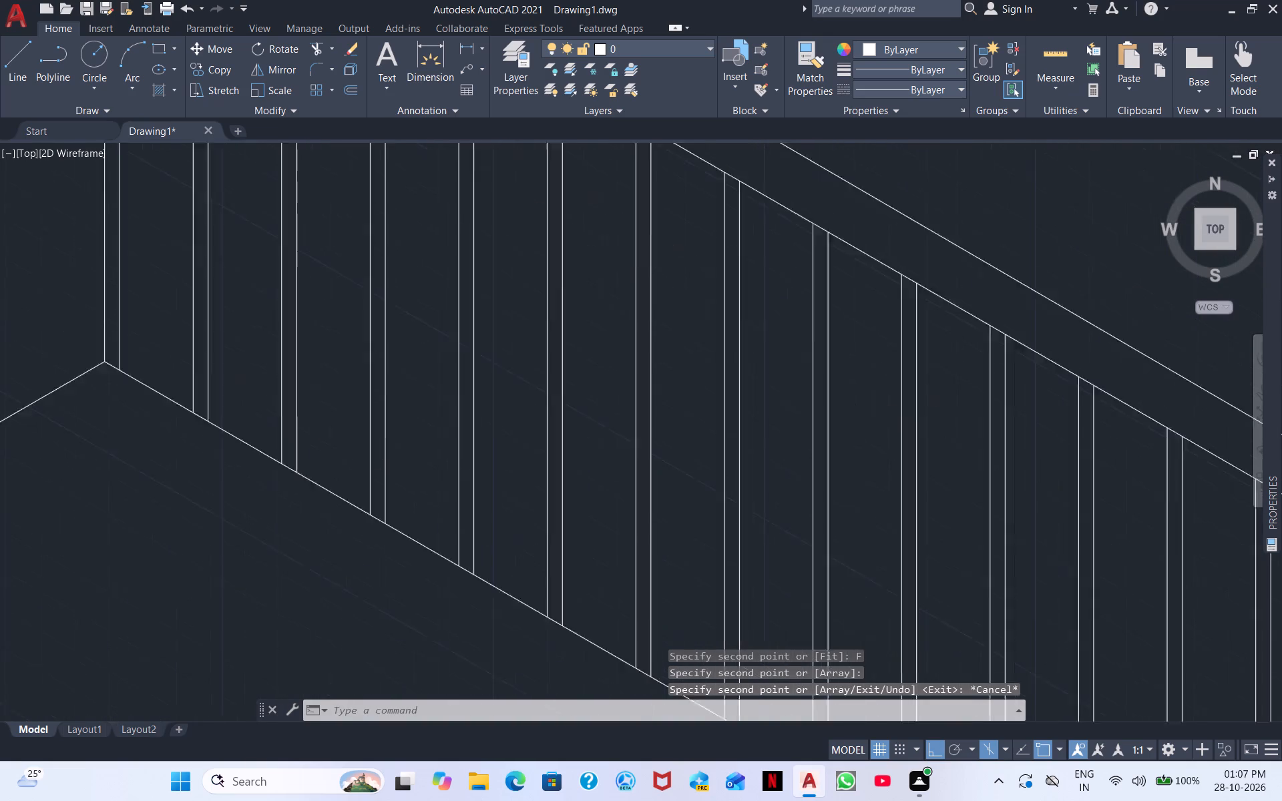
scroll(462, 400, "down", 1)
scroll(558, 505, "down", 3)
scroll(616, 521, "up", 2)
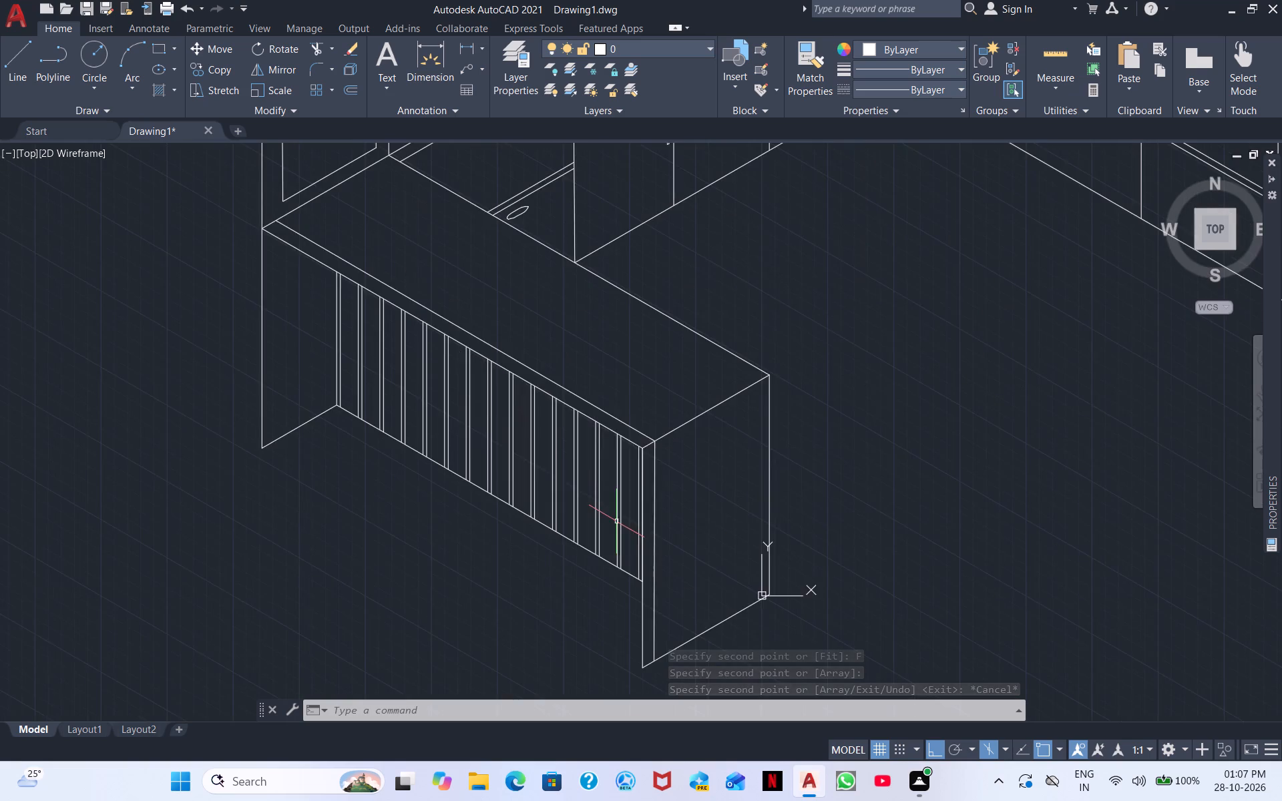
scroll(622, 523, "down", 1)
scroll(646, 487, "up", 1)
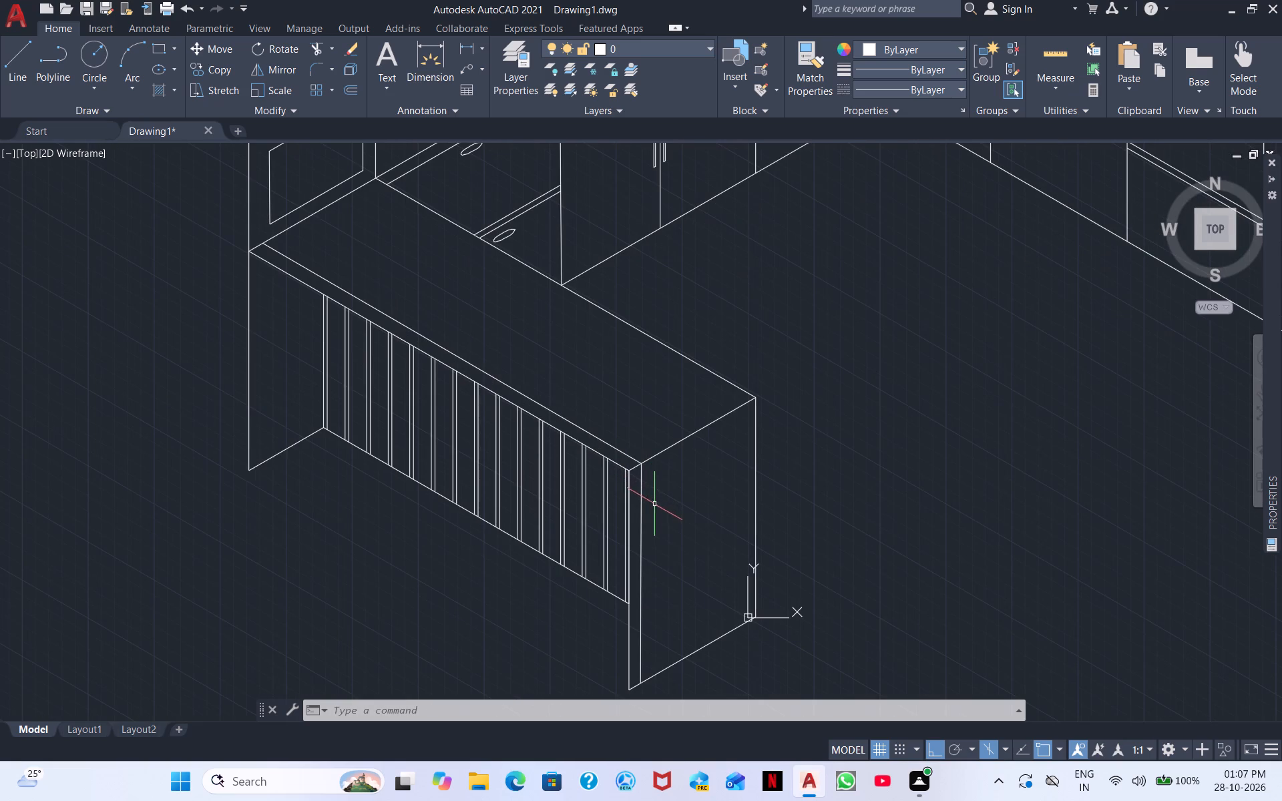
scroll(622, 505, "up", 3)
scroll(594, 499, "down", 1)
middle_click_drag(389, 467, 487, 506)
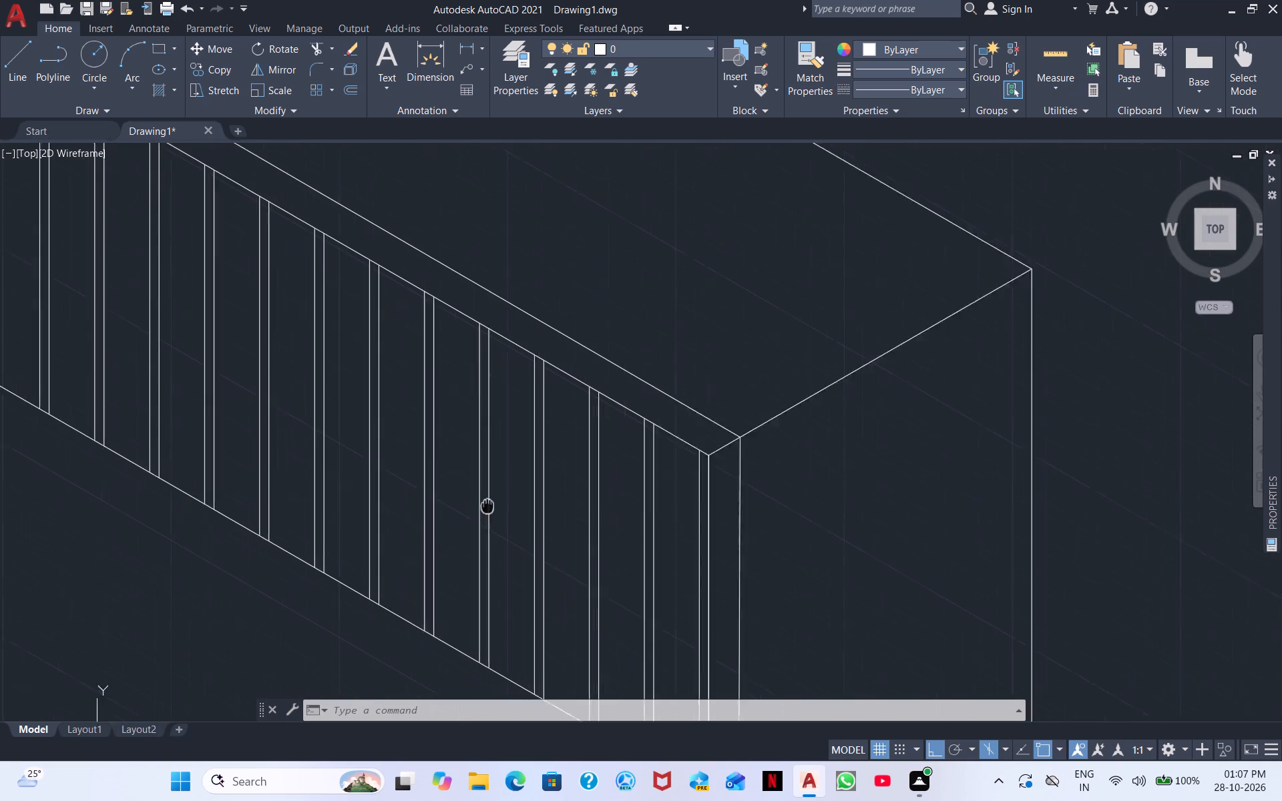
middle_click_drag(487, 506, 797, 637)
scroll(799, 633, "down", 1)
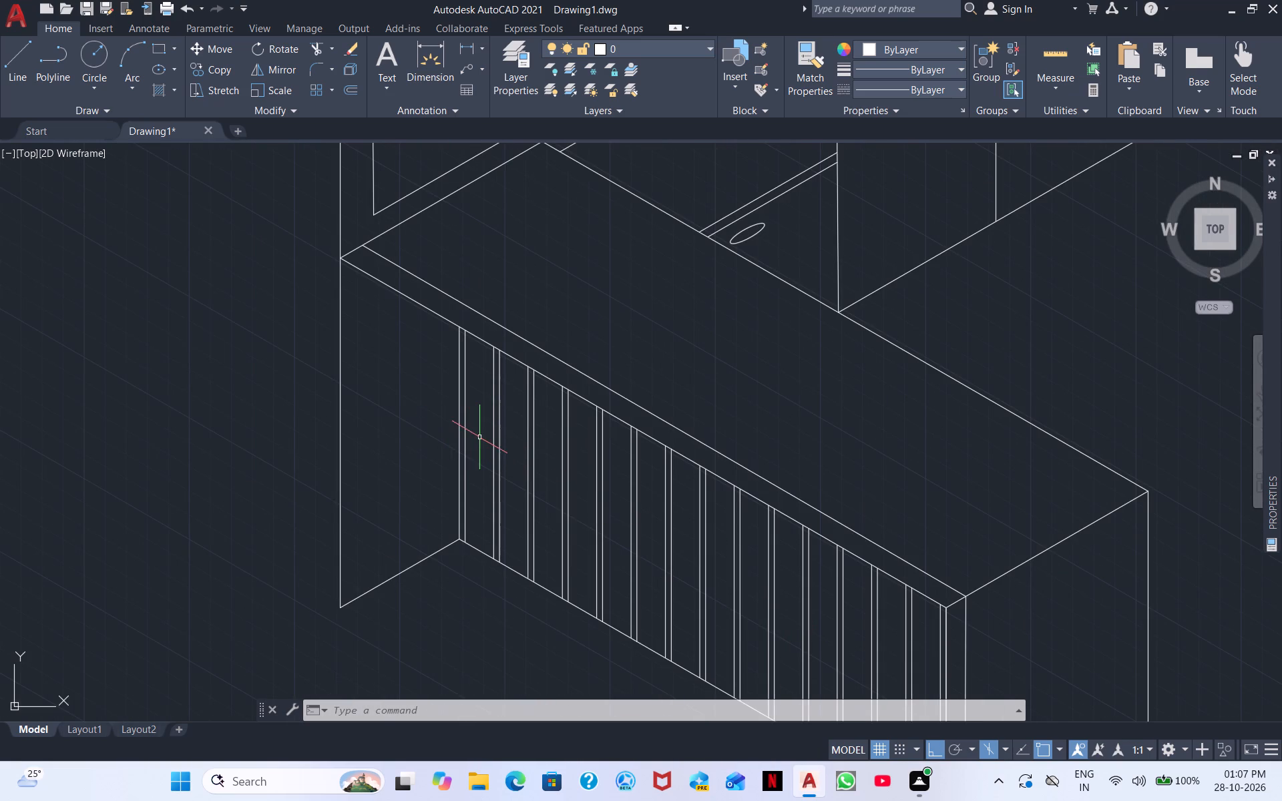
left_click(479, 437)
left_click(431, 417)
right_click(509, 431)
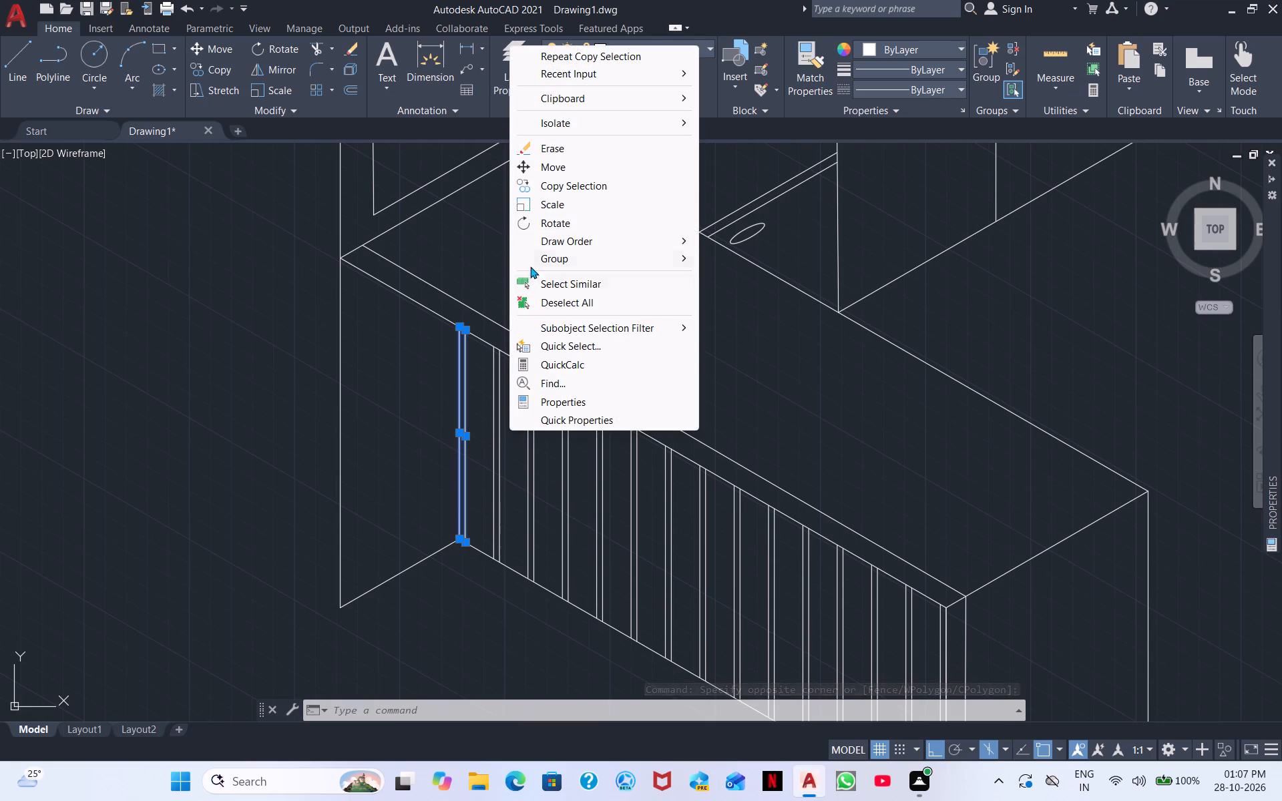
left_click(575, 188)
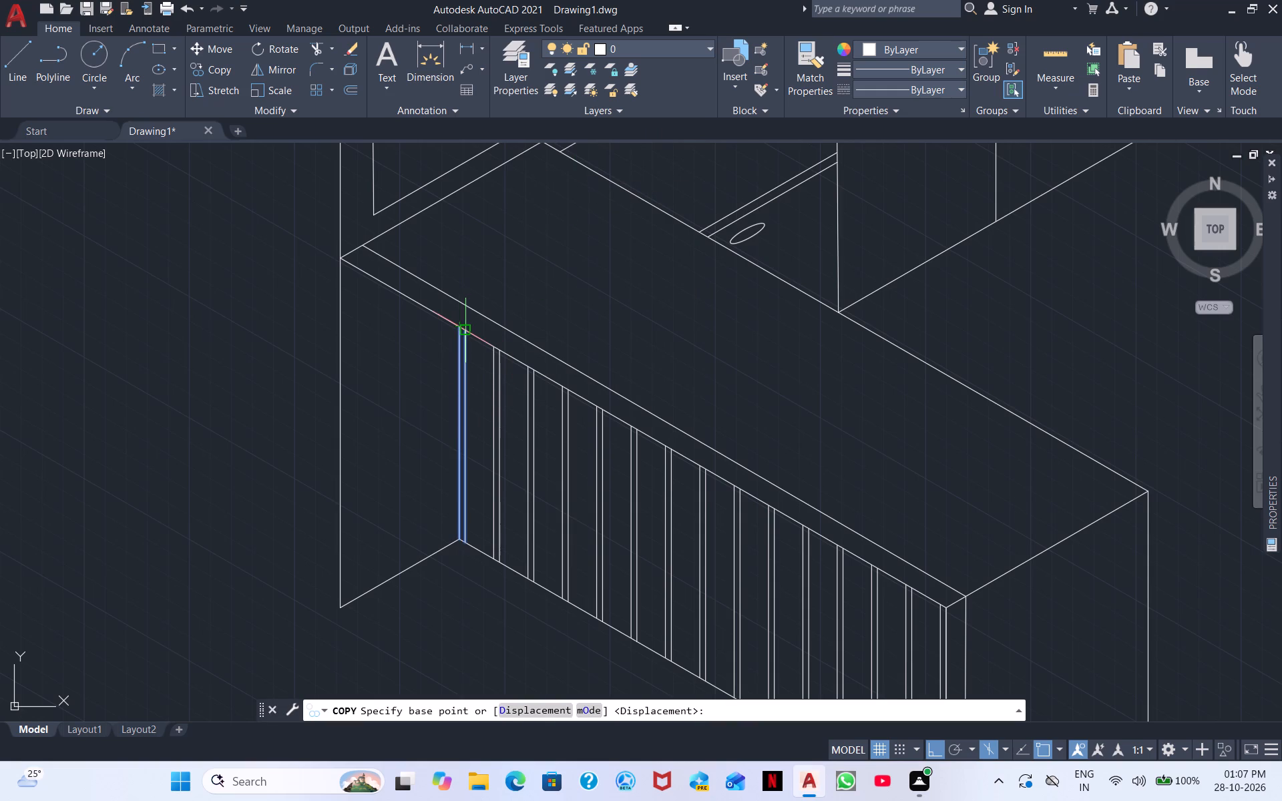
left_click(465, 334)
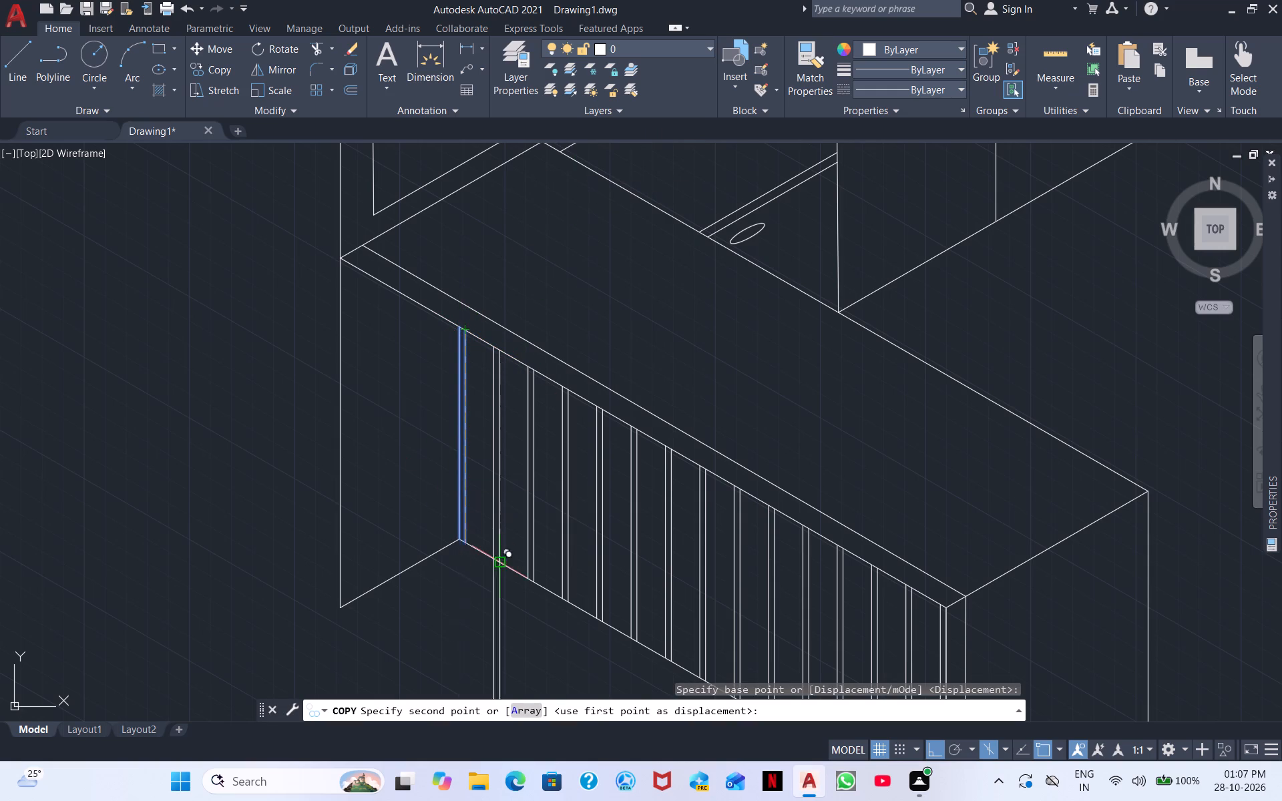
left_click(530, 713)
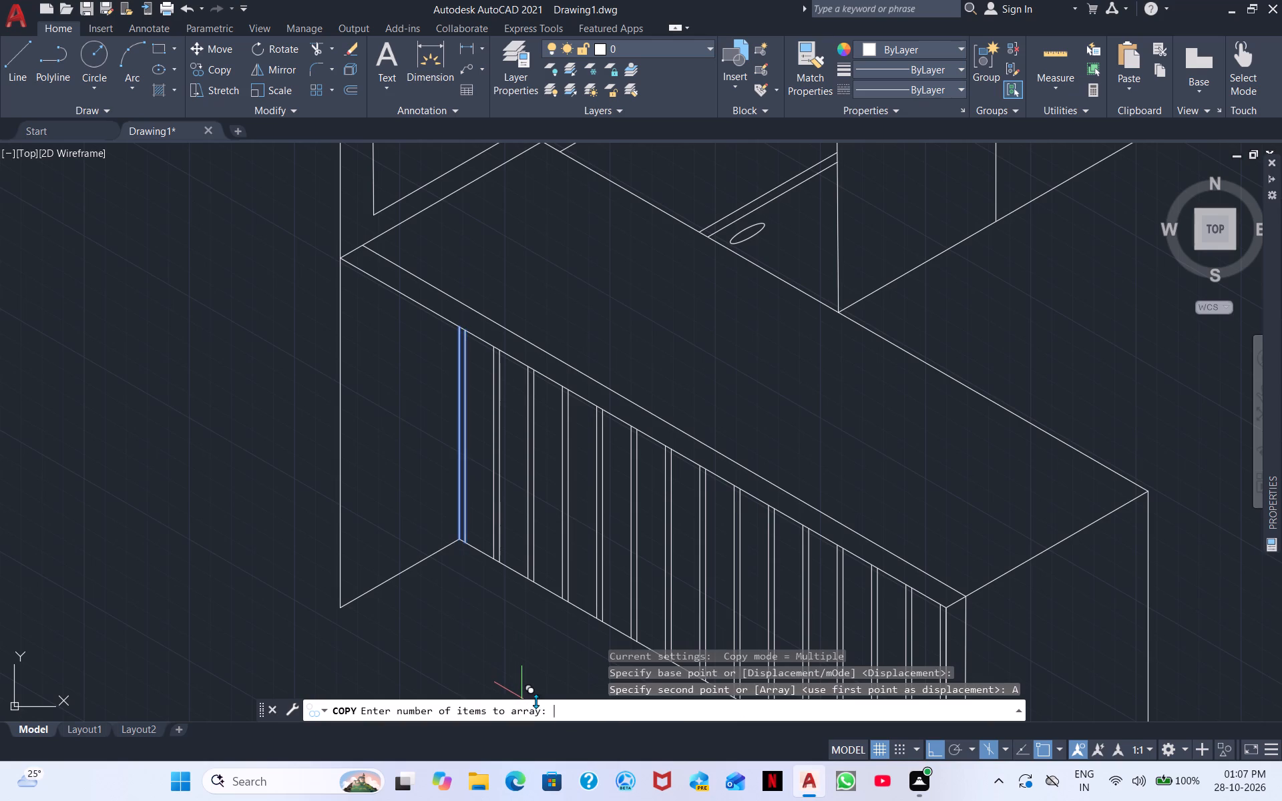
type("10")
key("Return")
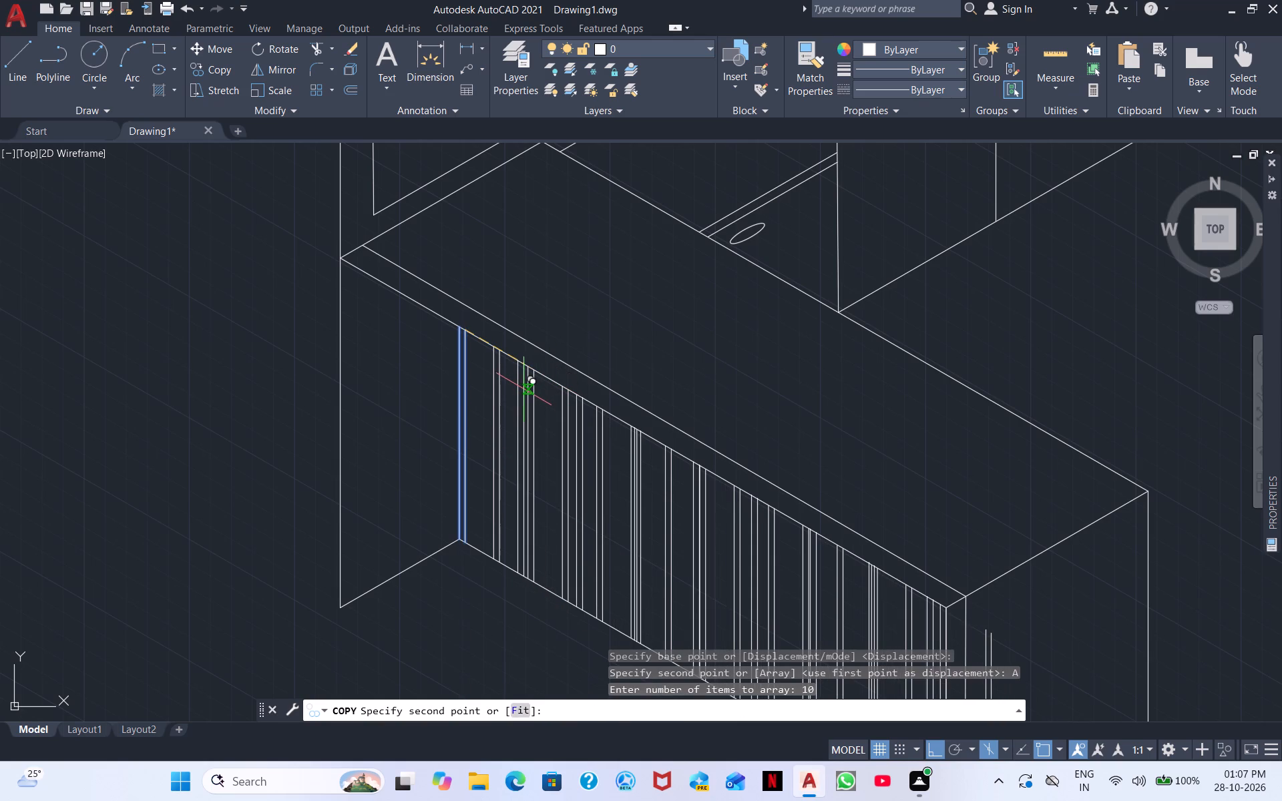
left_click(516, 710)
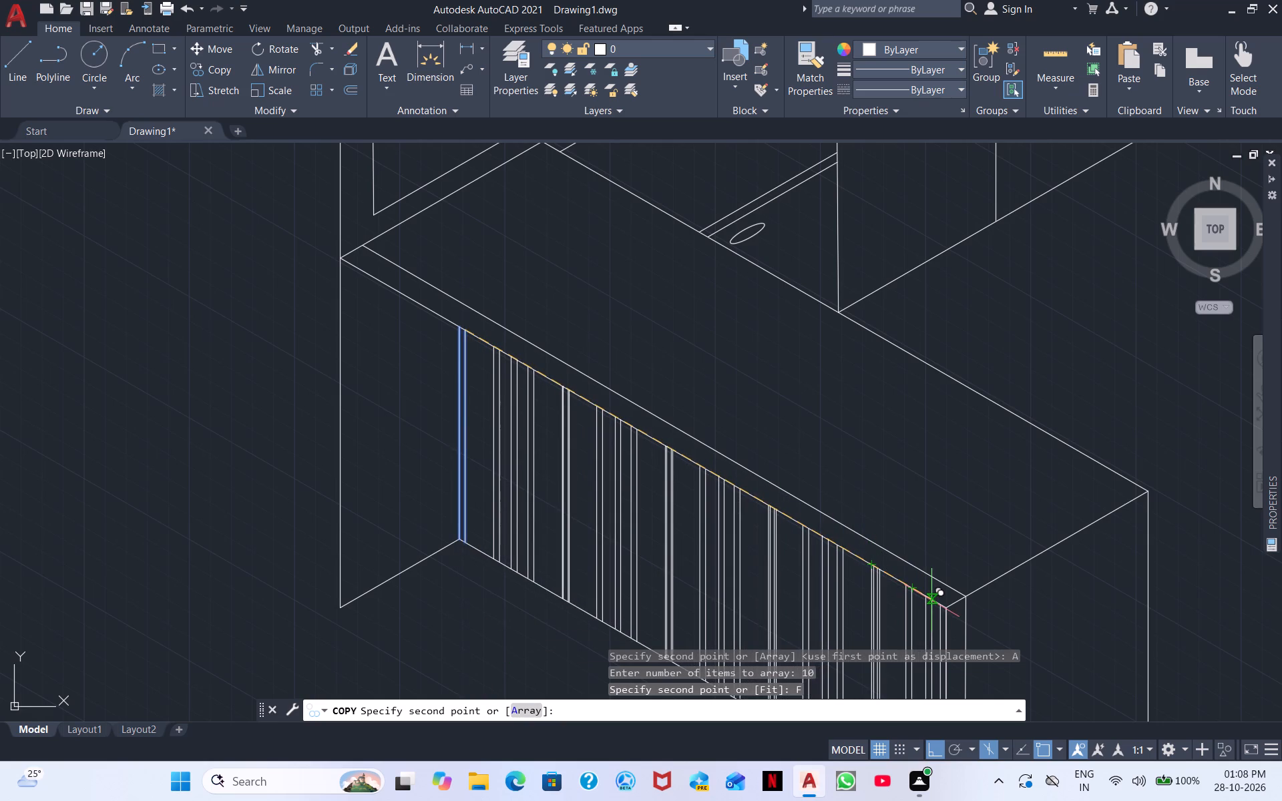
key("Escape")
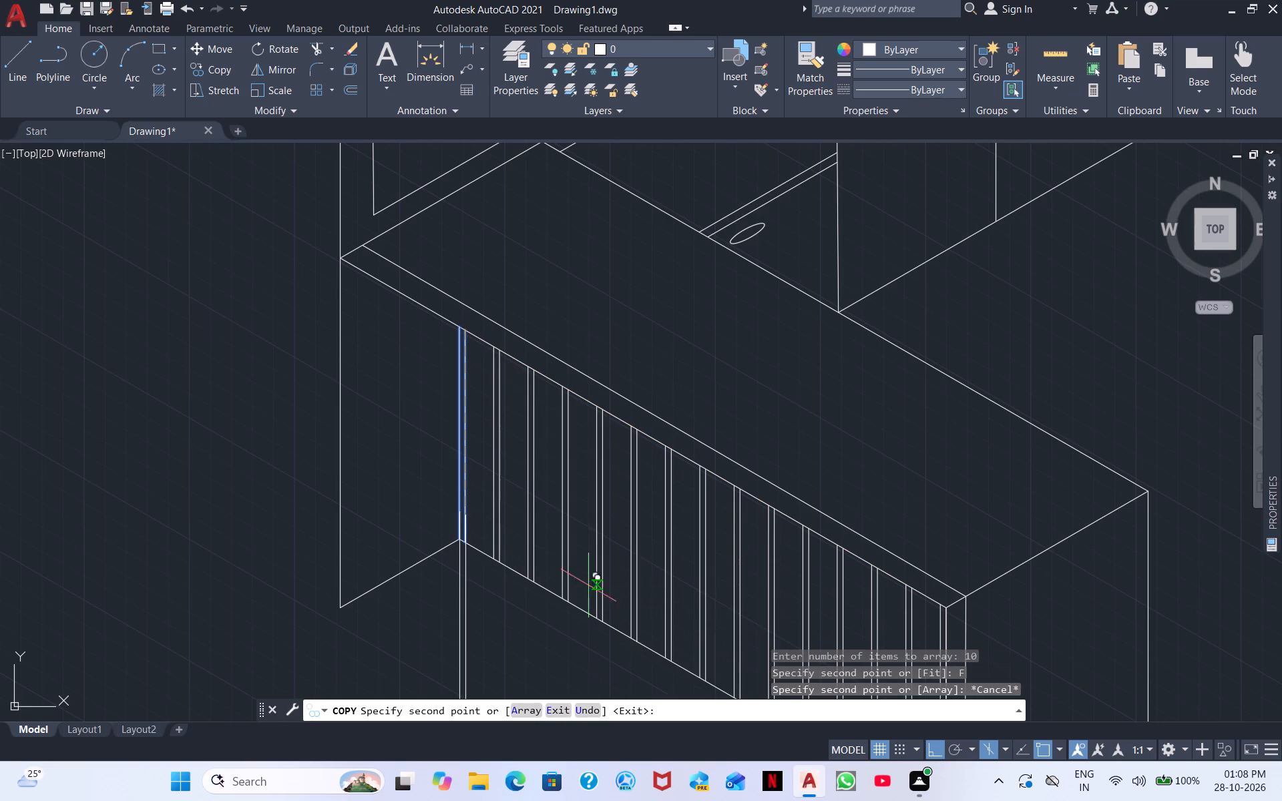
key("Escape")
Examine the vertical strips along the counter front and the open area in front of the counter.
scroll(479, 602, "down", 2)
middle_click_drag(550, 604, 421, 478)
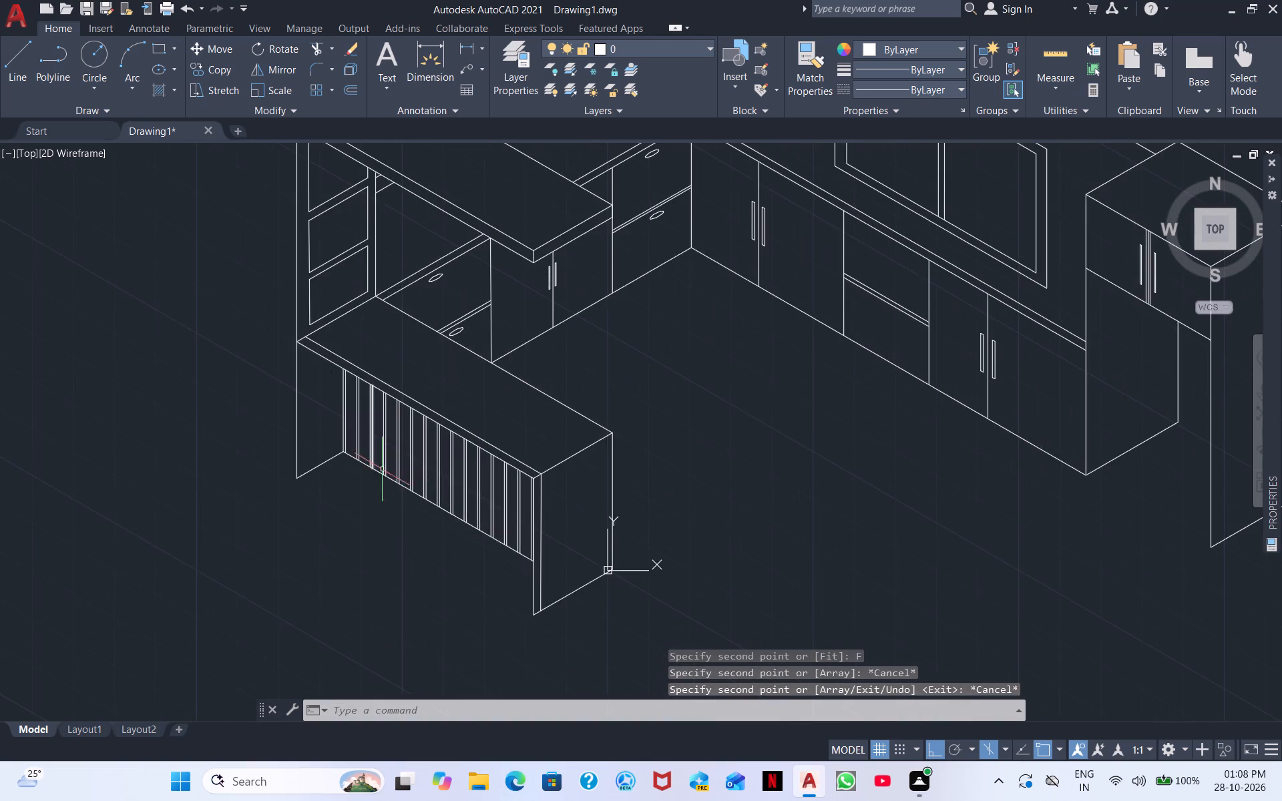
scroll(403, 484, "up", 2)
scroll(523, 520, "up", 2)
scroll(578, 526, "down", 2)
middle_click_drag(831, 633, 801, 625)
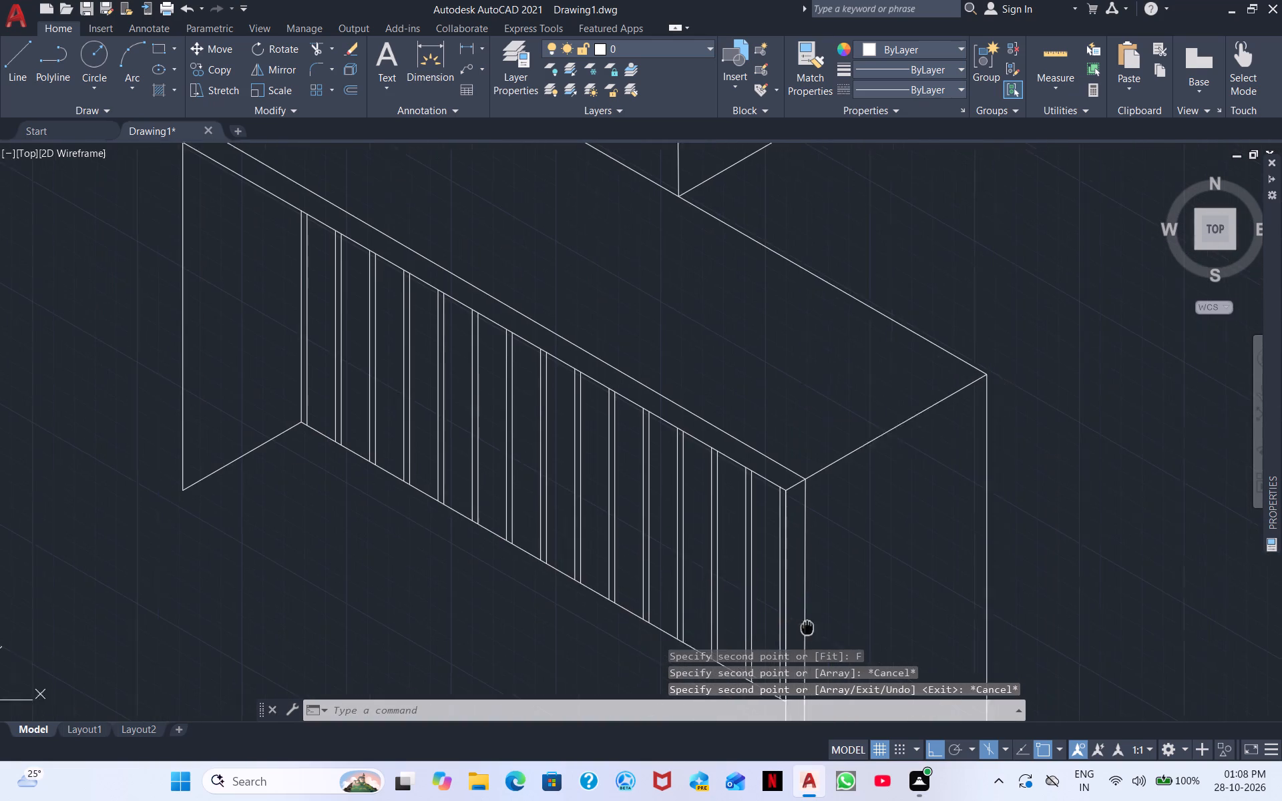
middle_click_drag(801, 625, 534, 574)
scroll(571, 562, "down", 1)
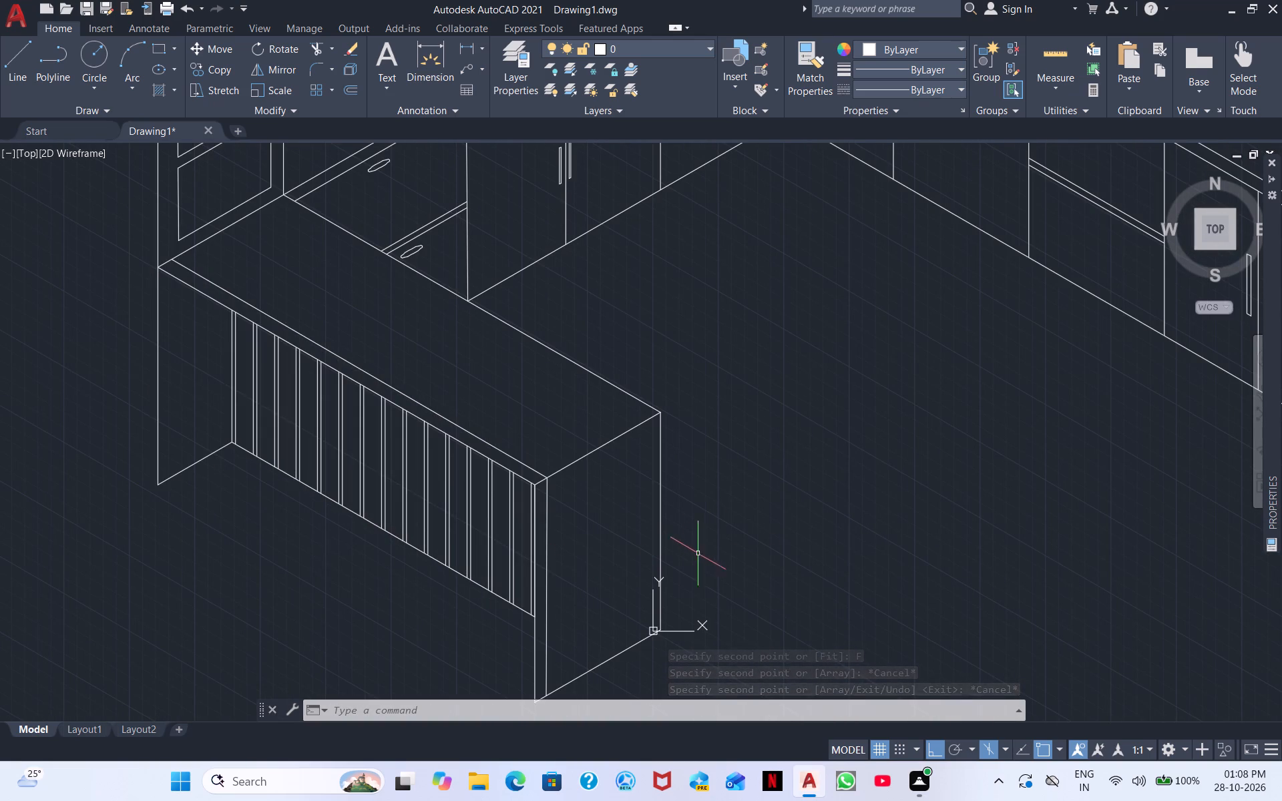
middle_click_drag(723, 499, 861, 309)
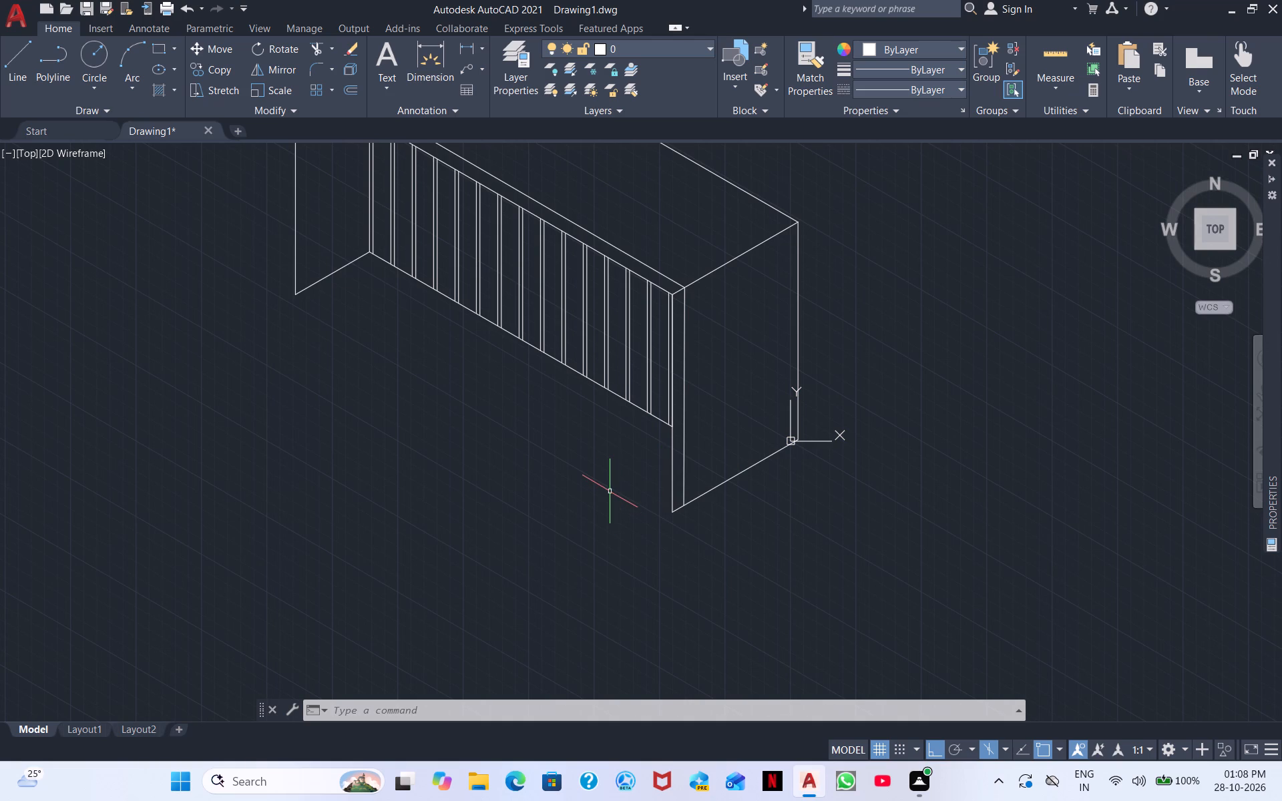
middle_click_drag(558, 581, 150, 276)
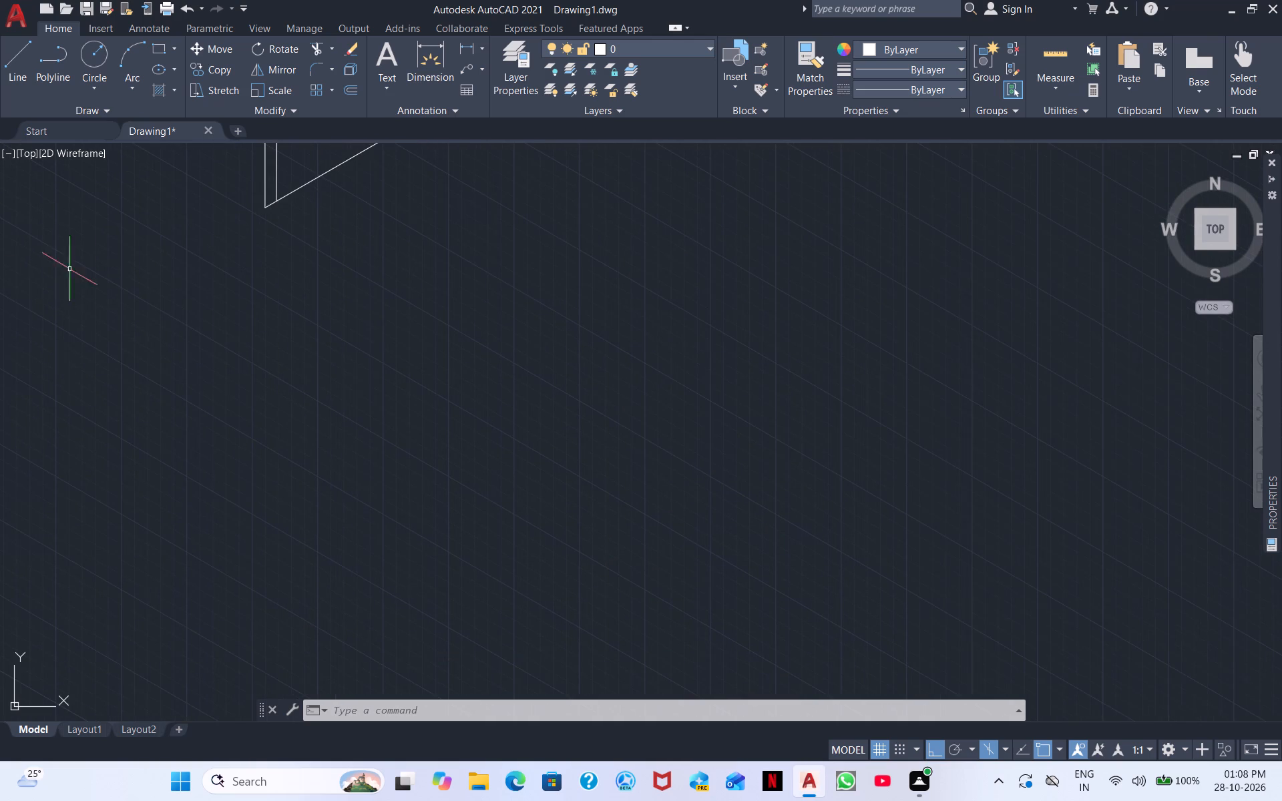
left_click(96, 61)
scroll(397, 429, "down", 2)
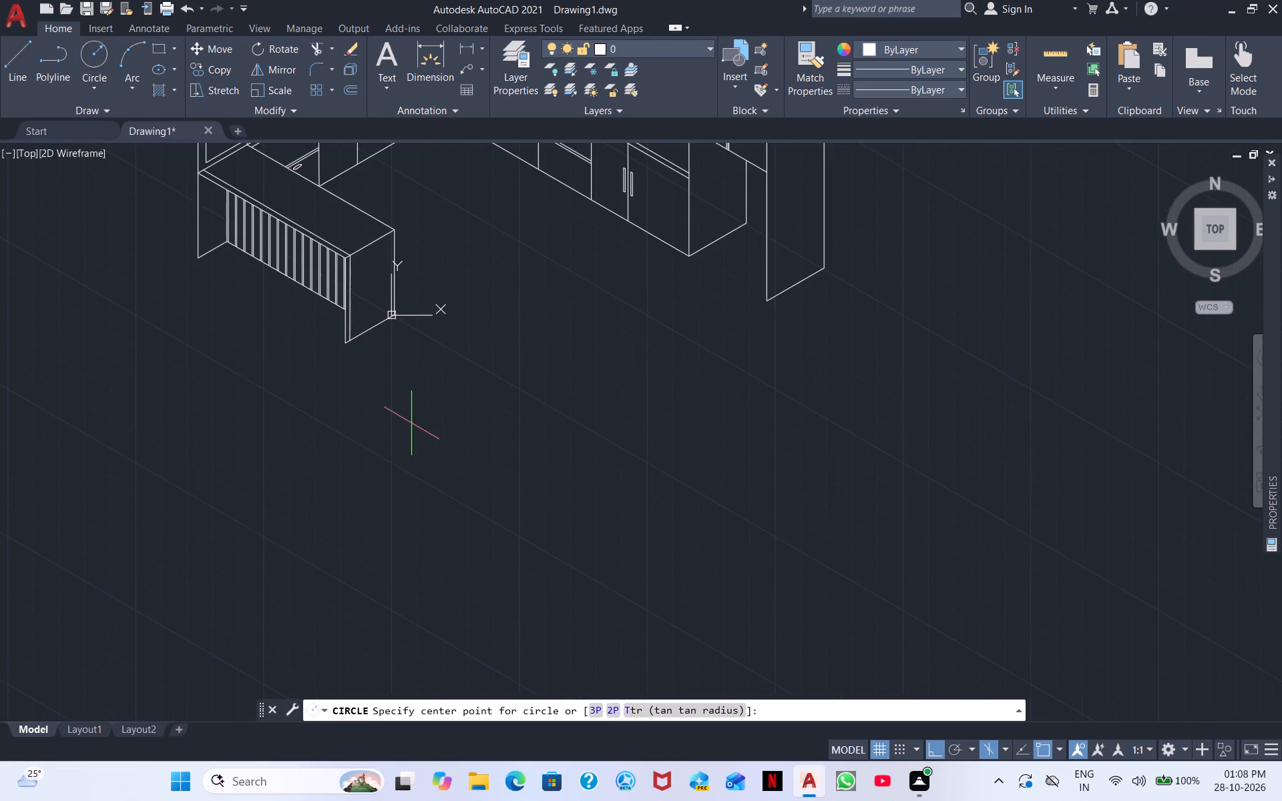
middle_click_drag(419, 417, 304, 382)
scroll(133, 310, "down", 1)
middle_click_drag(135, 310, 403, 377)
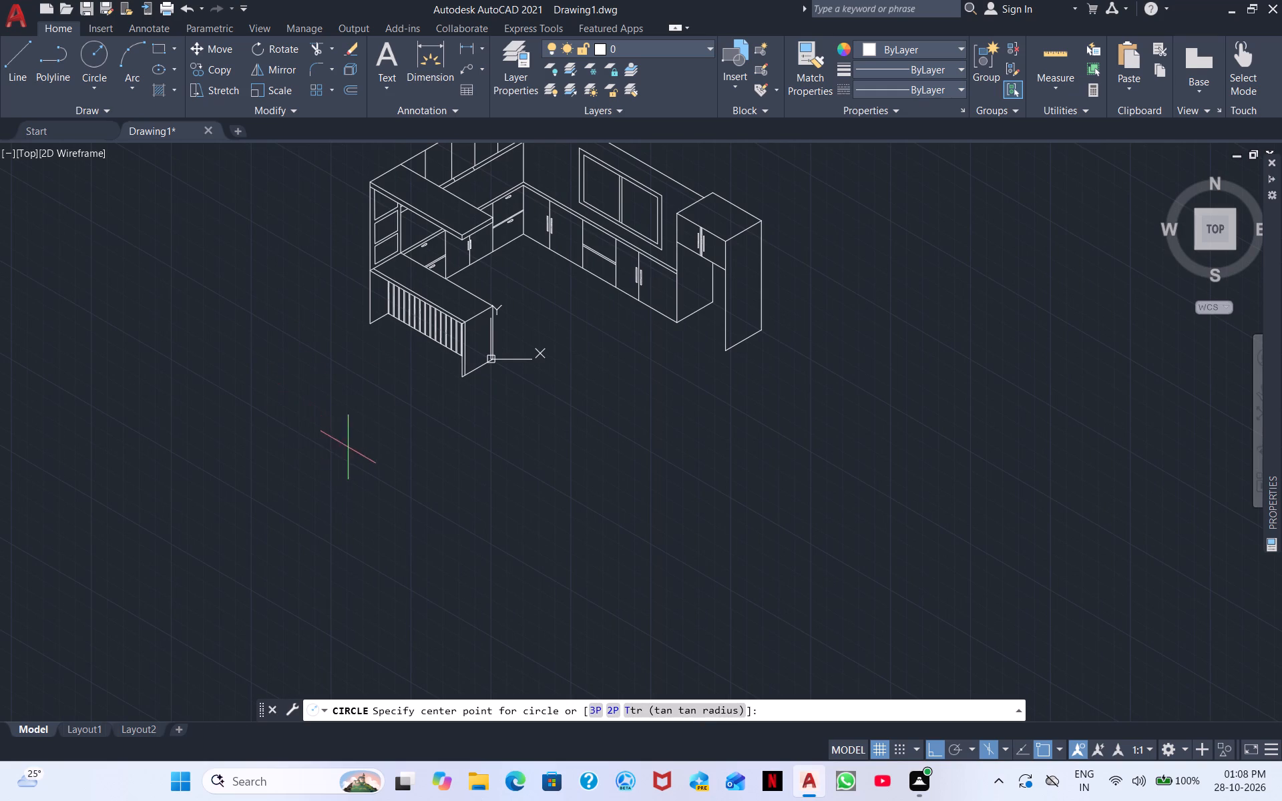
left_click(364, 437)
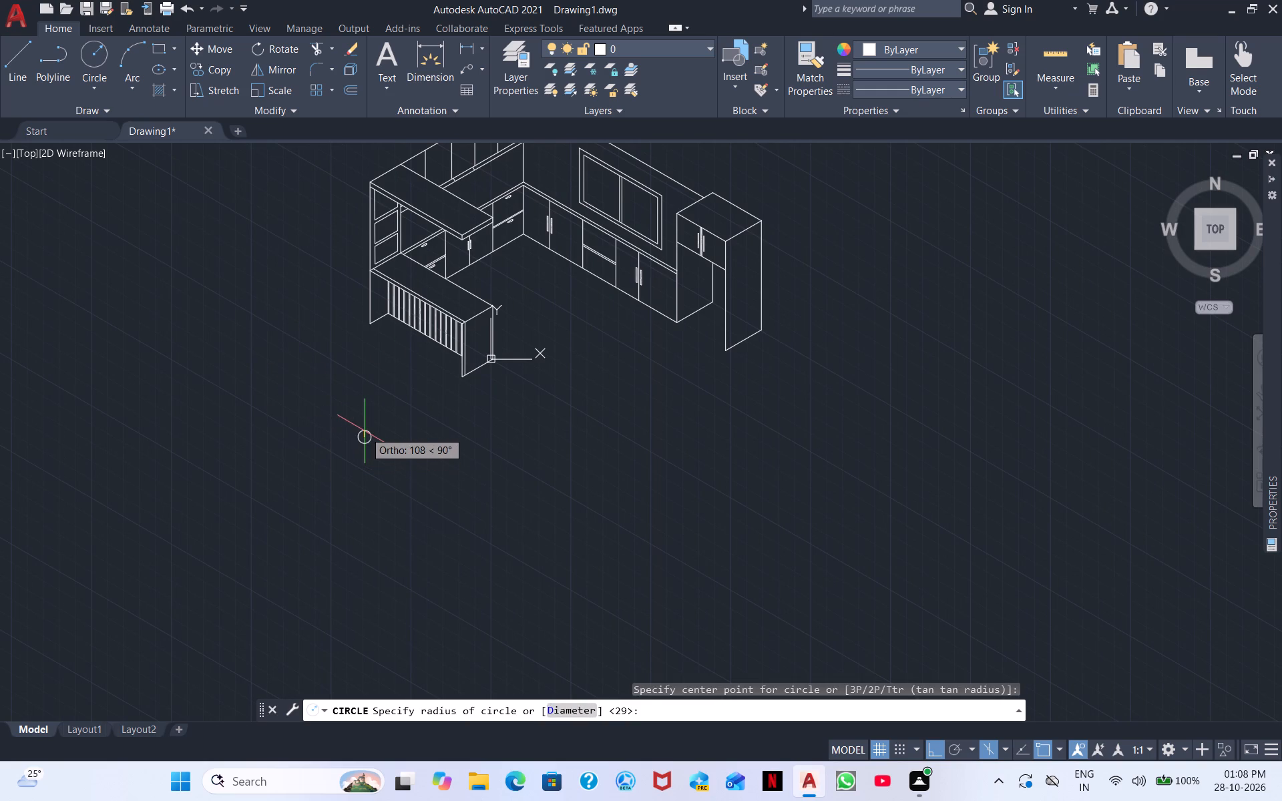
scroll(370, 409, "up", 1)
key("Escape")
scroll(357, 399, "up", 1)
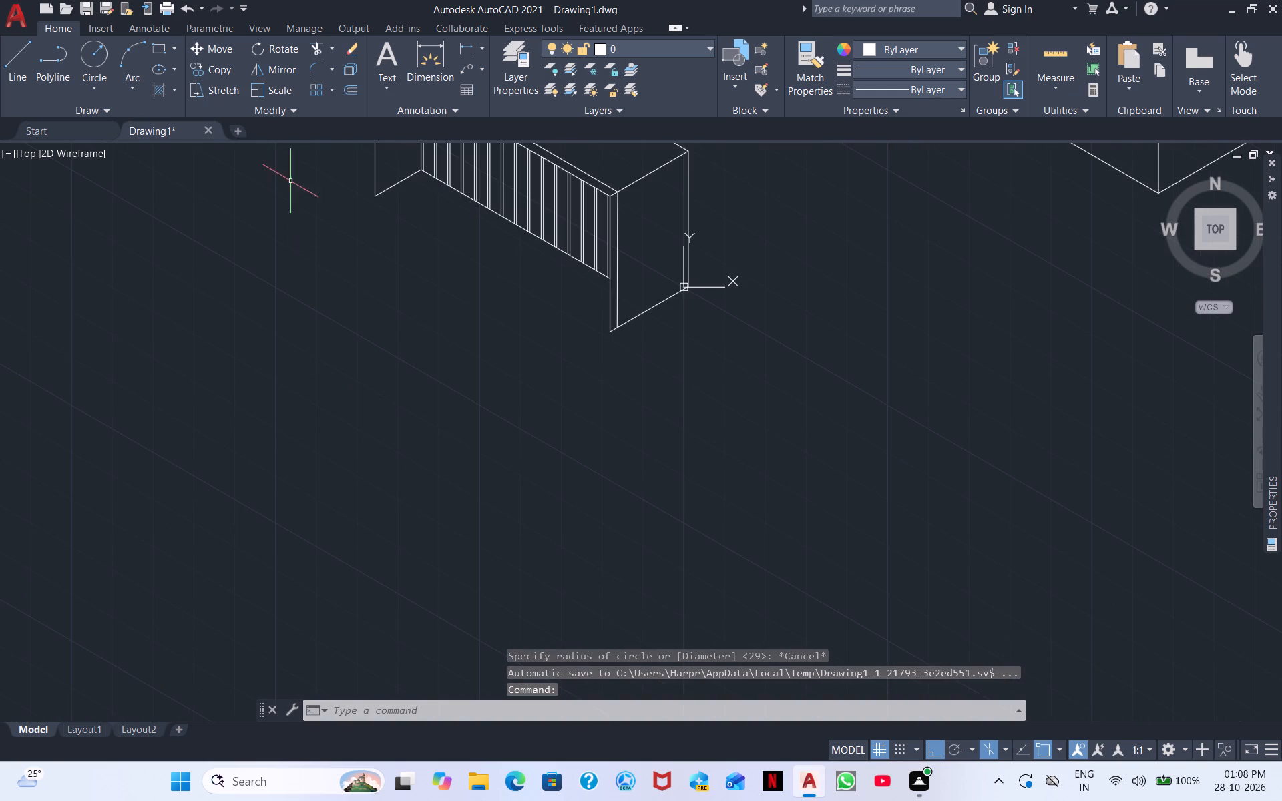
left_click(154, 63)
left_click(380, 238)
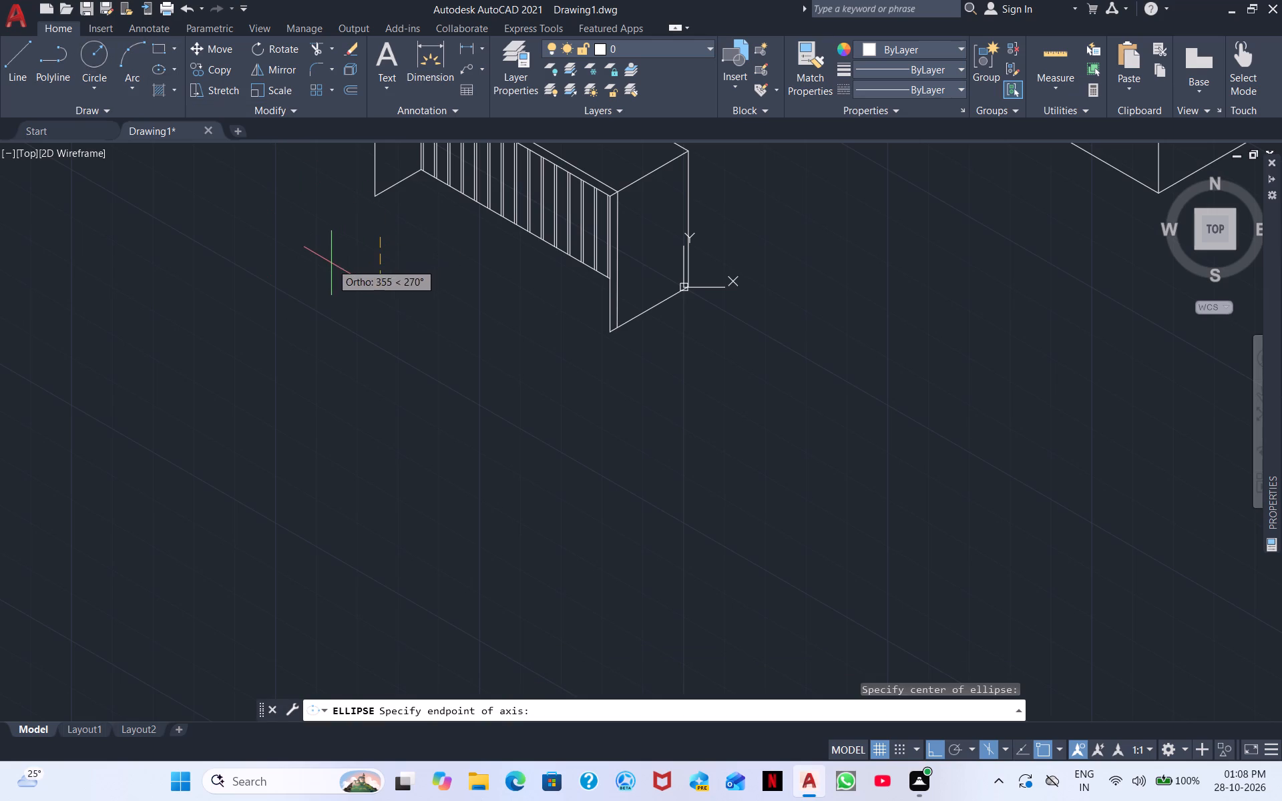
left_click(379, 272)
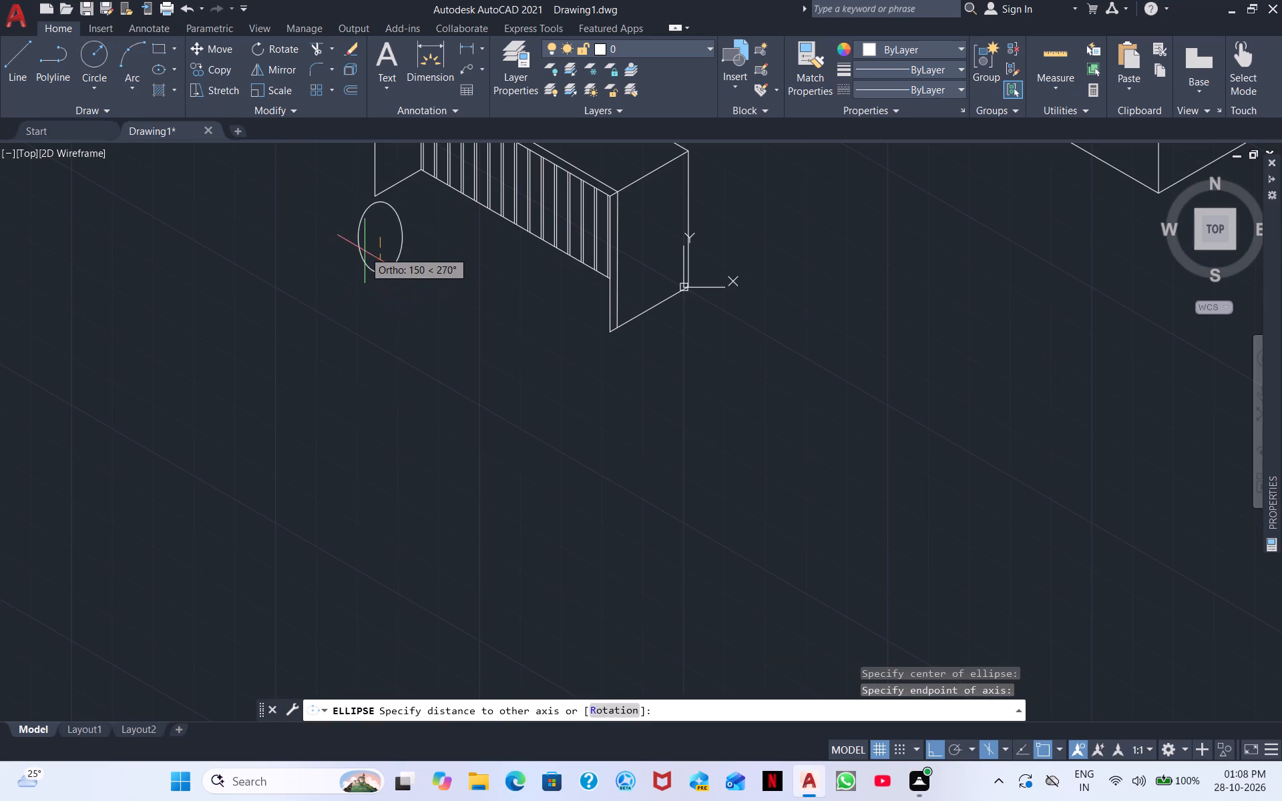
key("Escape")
Draw a centre-based upright ellipse just below the counter front's inner bottom corner, with semi-axes about 90 and 42 units.
scroll(382, 257, "up", 2)
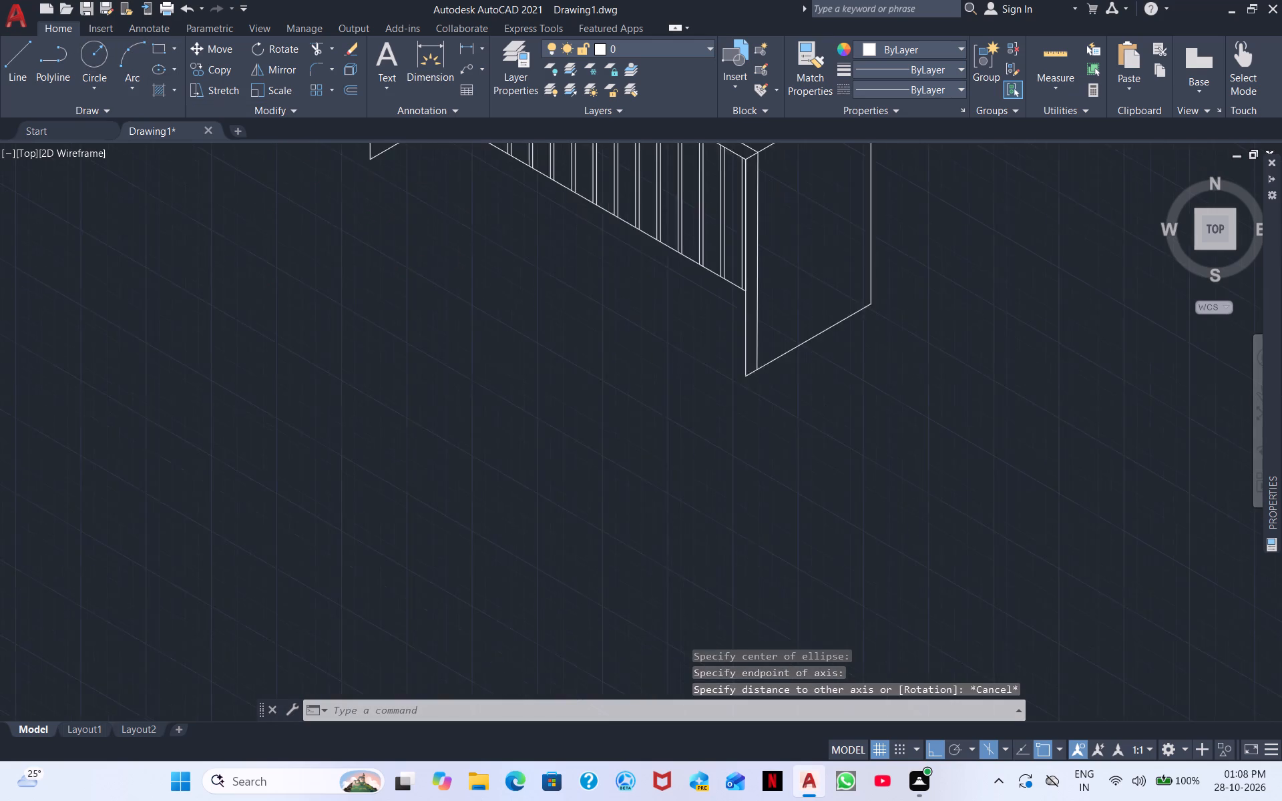
middle_click_drag(421, 254, 185, 488)
scroll(254, 366, "up", 1)
middle_click_drag(254, 369, 172, 497)
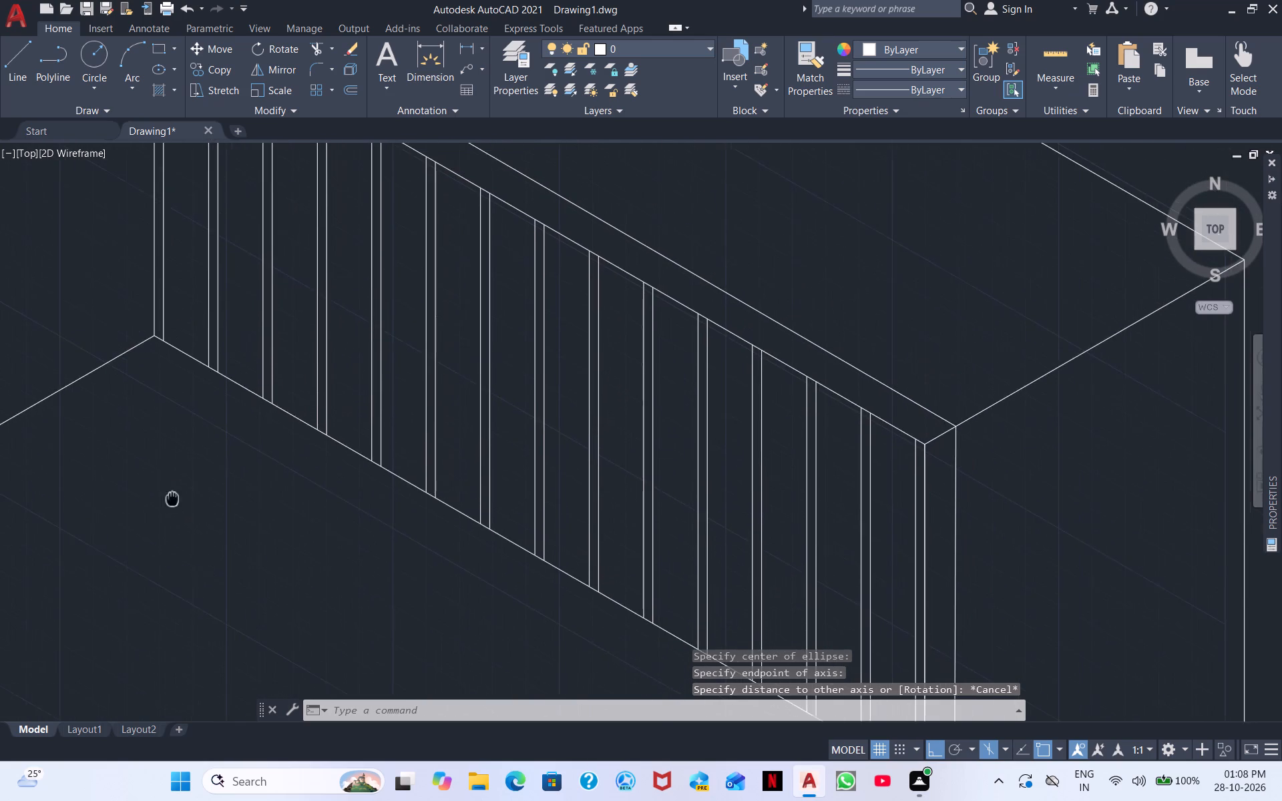
middle_click_drag(172, 497, 172, 498)
scroll(172, 498, "down", 1)
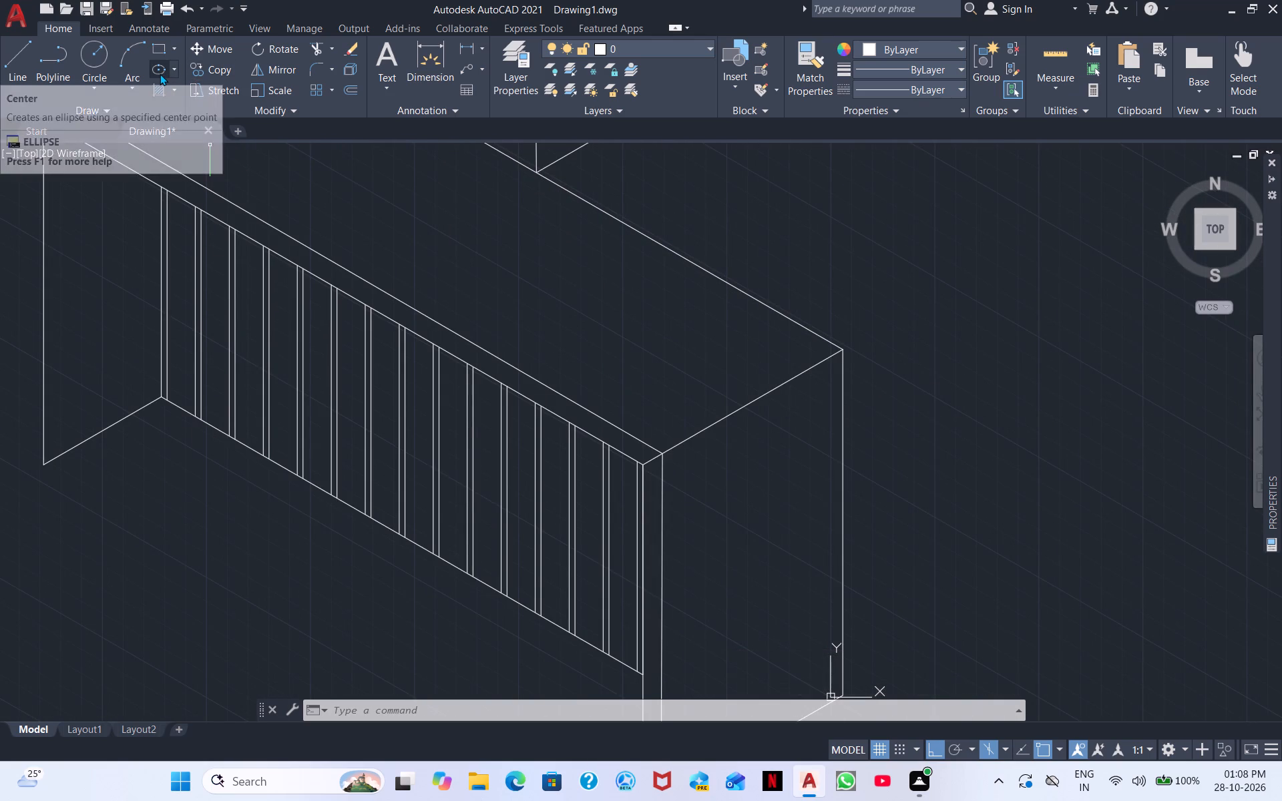
left_click(172, 67)
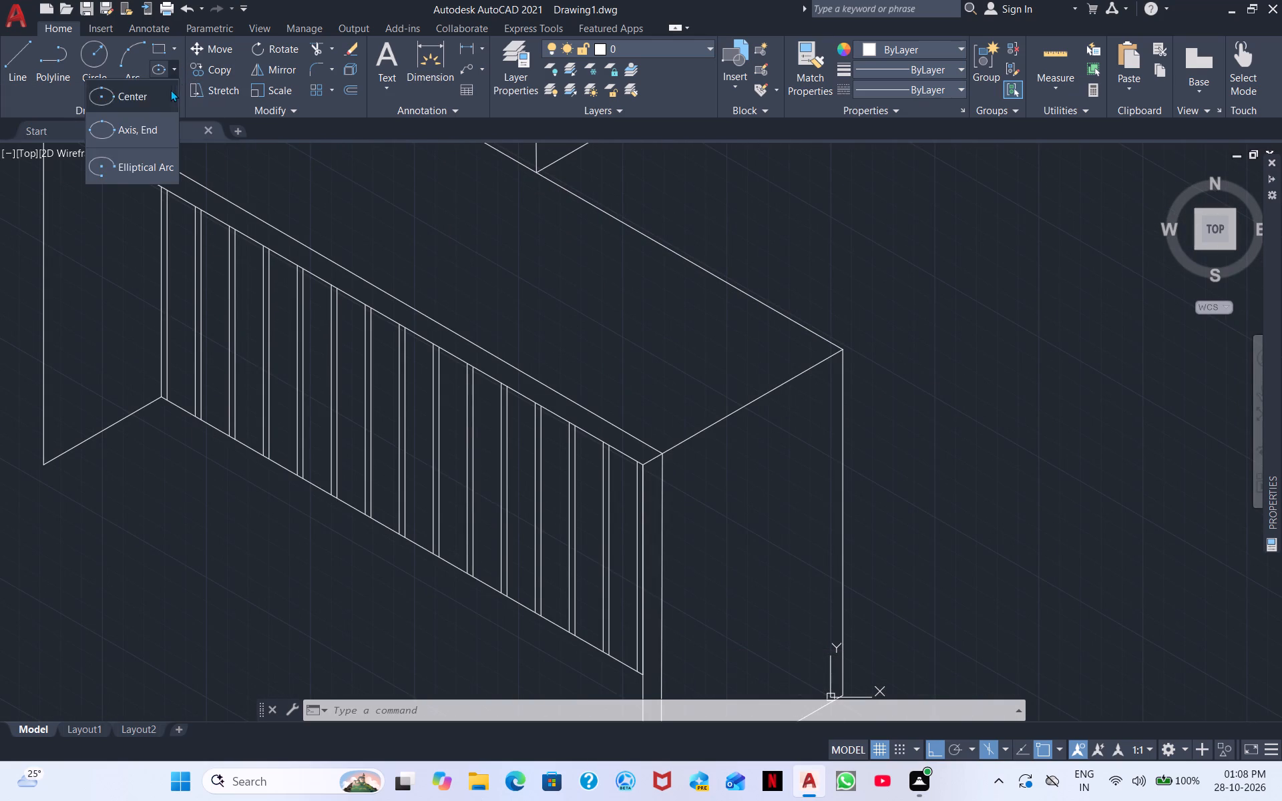
left_click(124, 97)
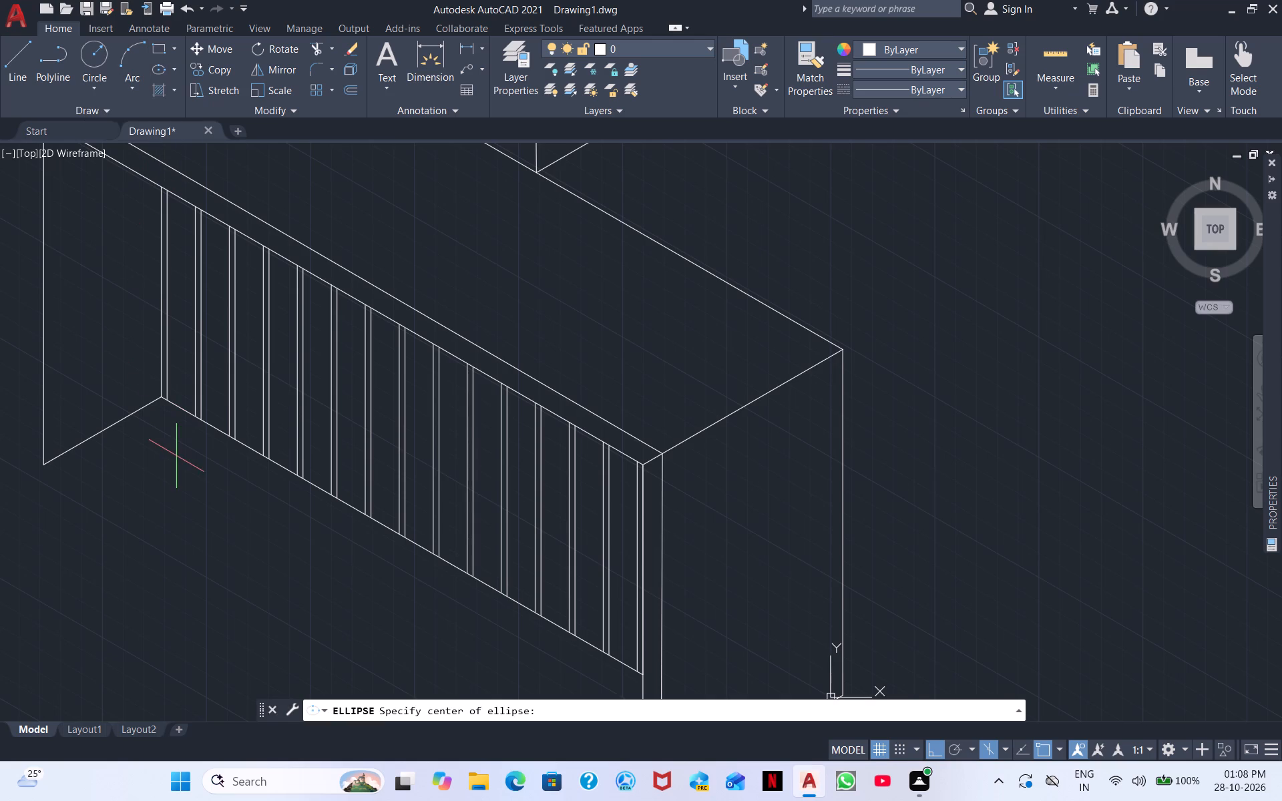
left_click(172, 458)
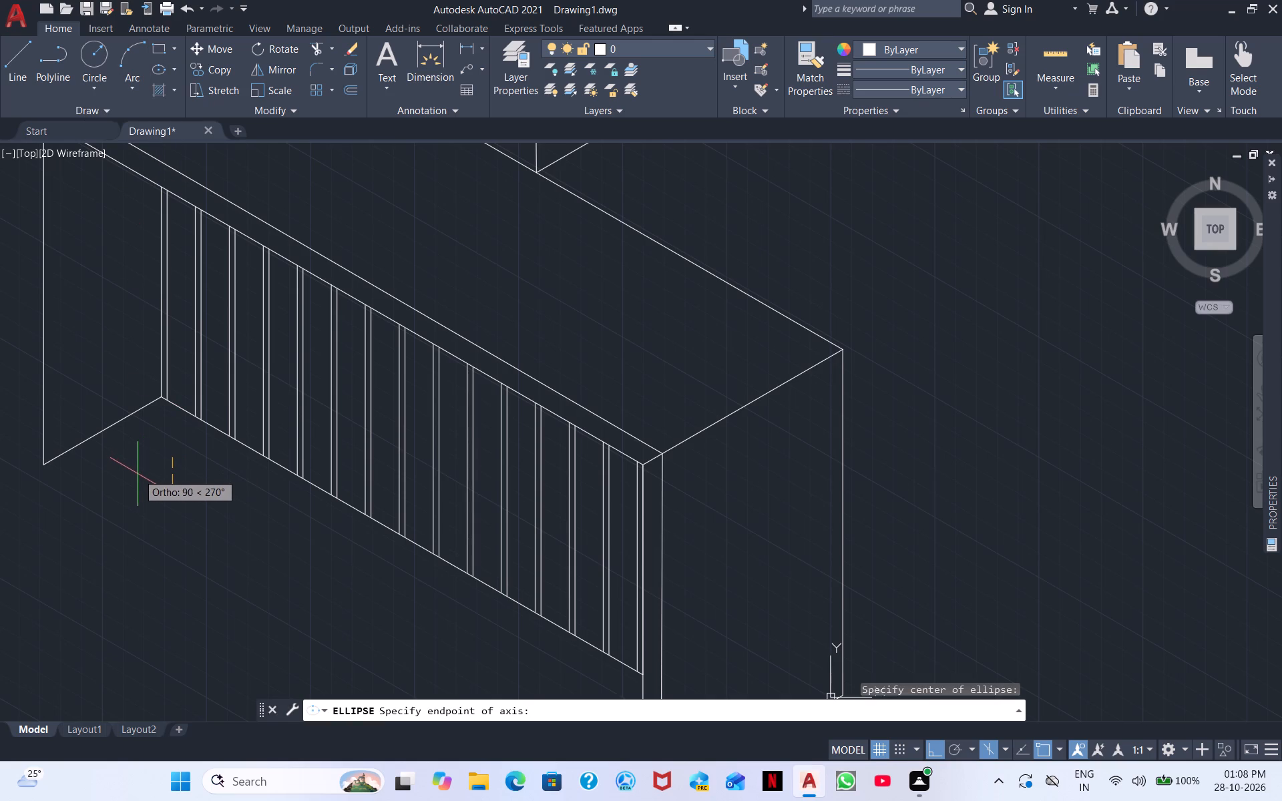
left_click(136, 476)
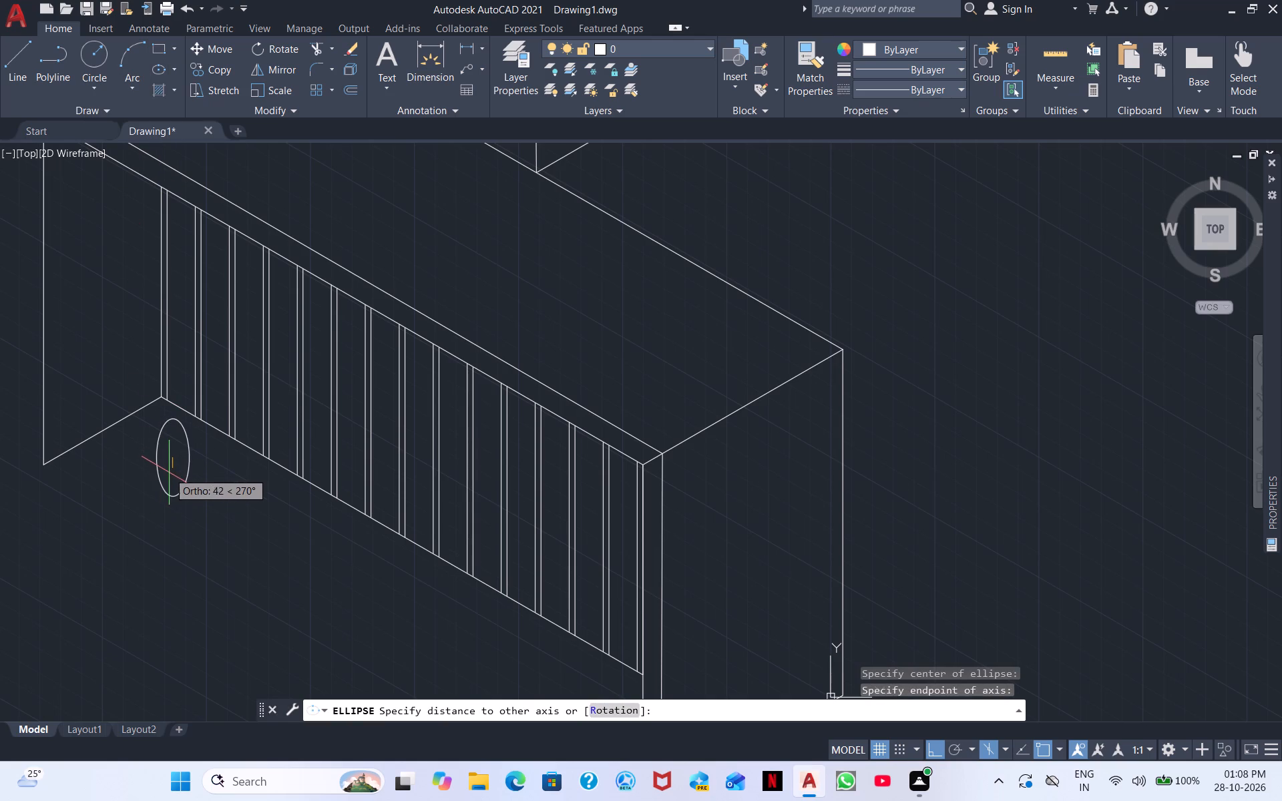
left_click(170, 474)
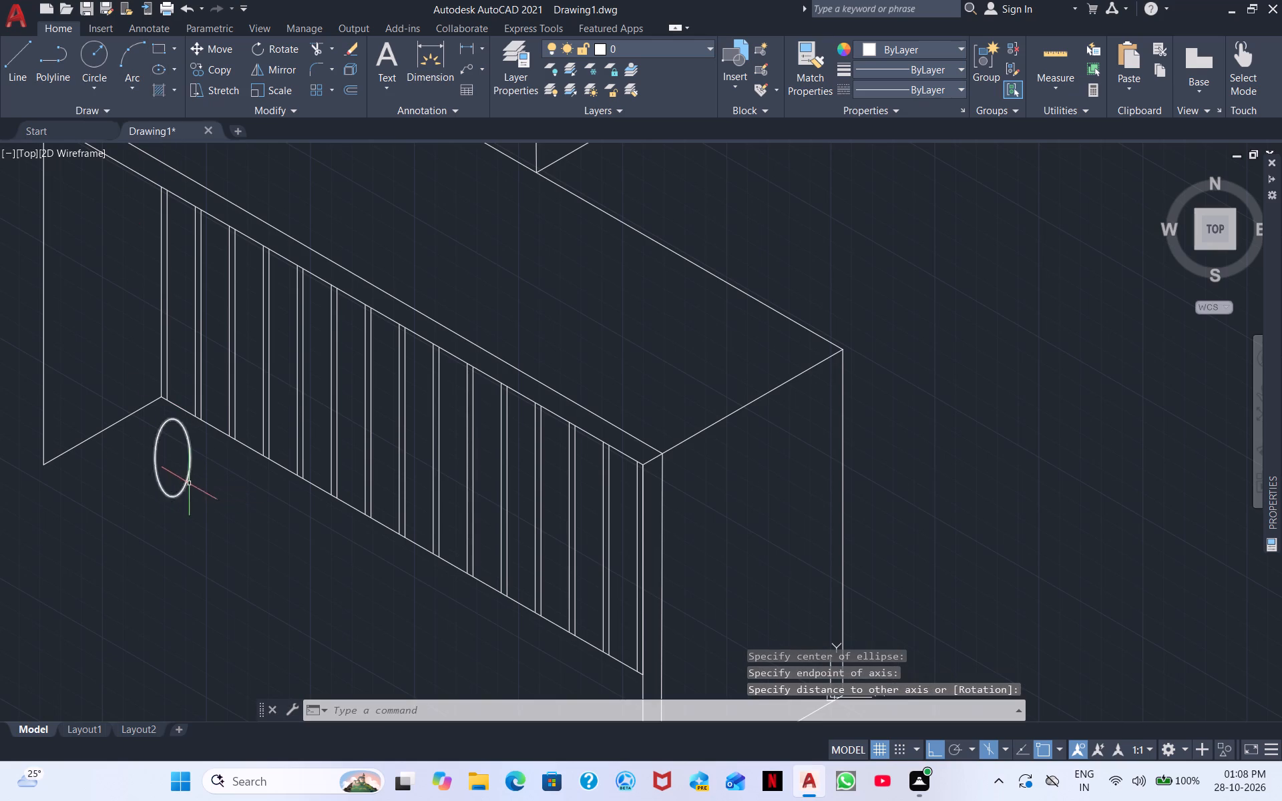
Turn Ortho off and rotate the ellipse counterclockwise about its lower end into a slanted position.
left_click(934, 748)
left_click(198, 524)
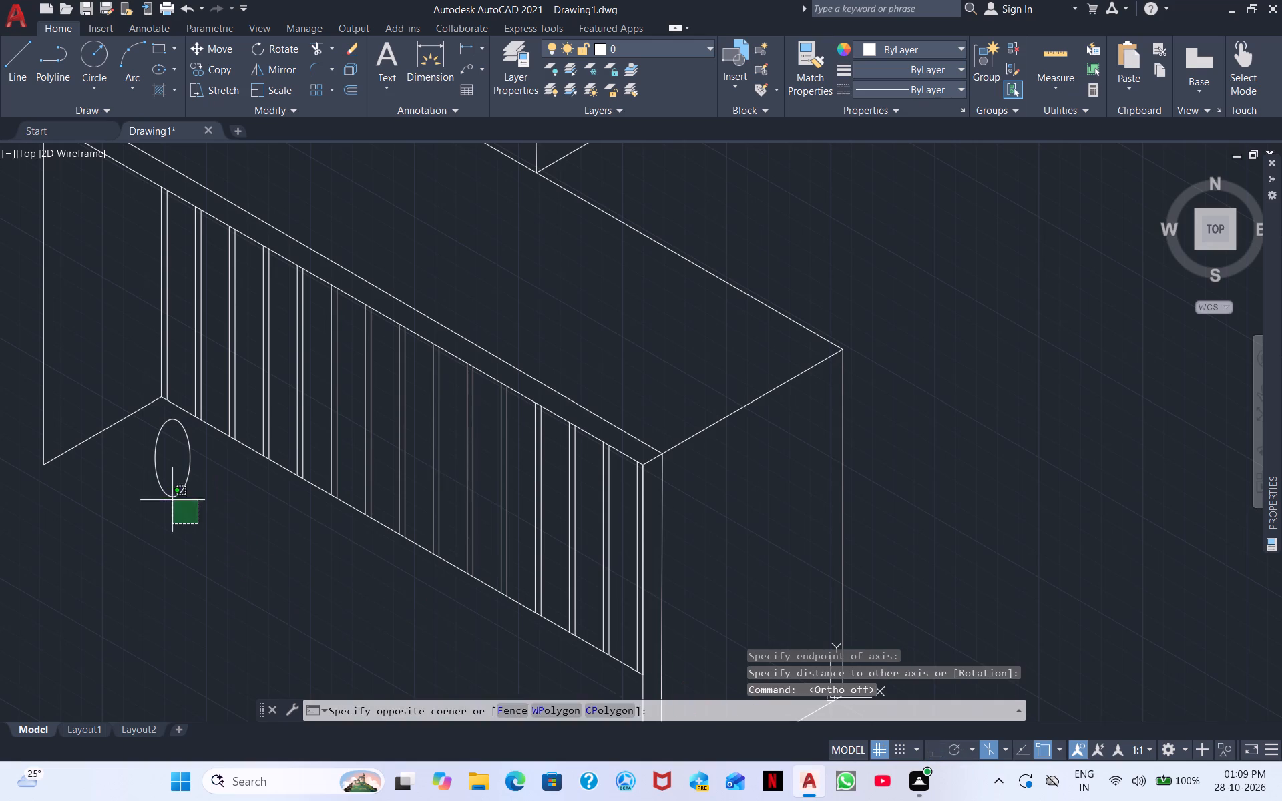
left_click(140, 479)
right_click(220, 529)
left_click(295, 297)
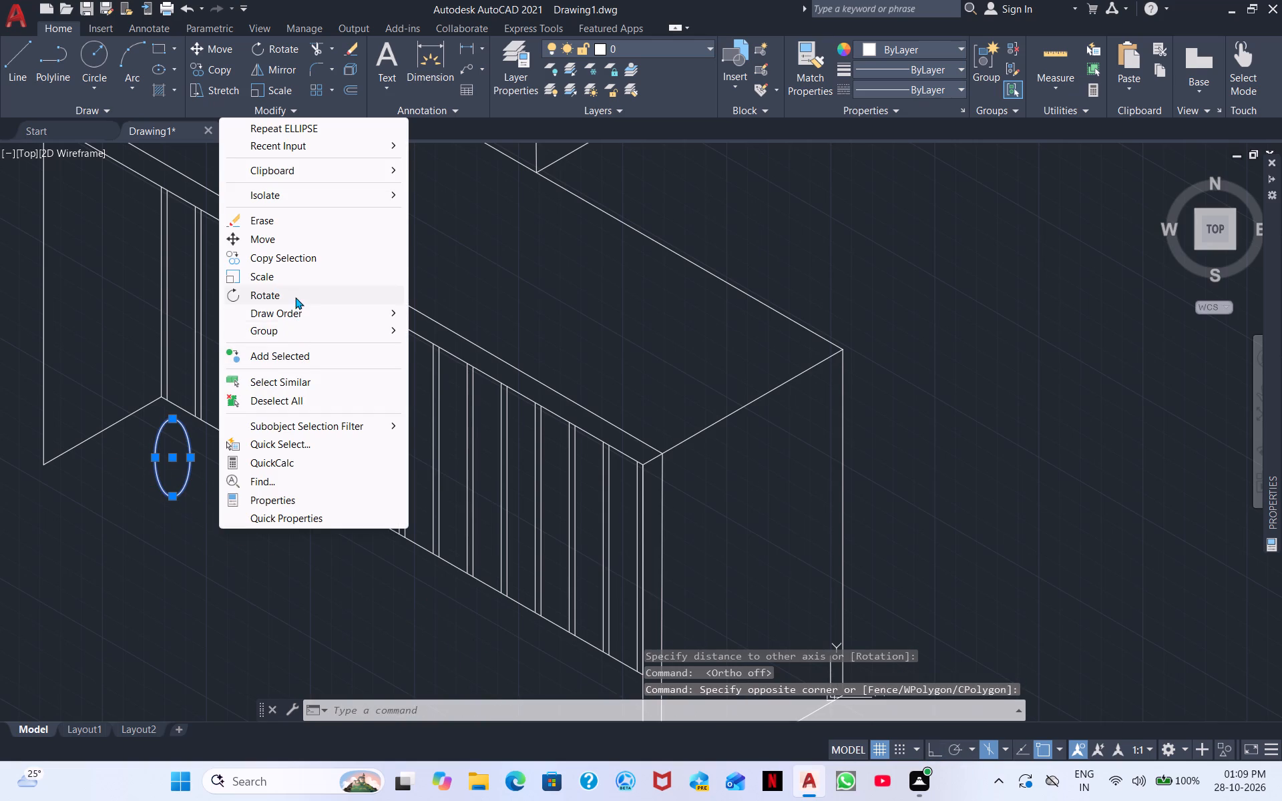
left_click(175, 502)
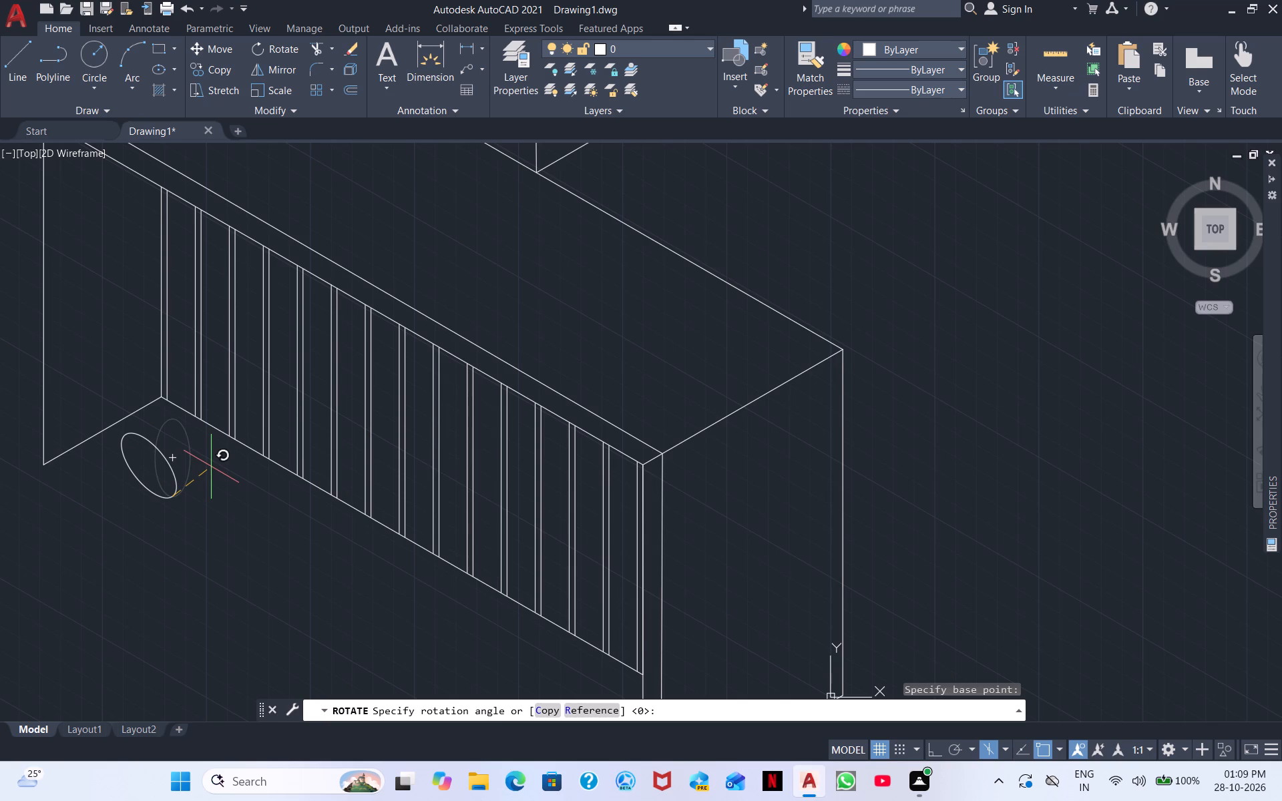
left_click(211, 467)
Move the slanted ellipse by its centre a short distance down, further clear of the counter's bottom edge.
left_click(196, 518)
left_click(140, 452)
right_click(218, 497)
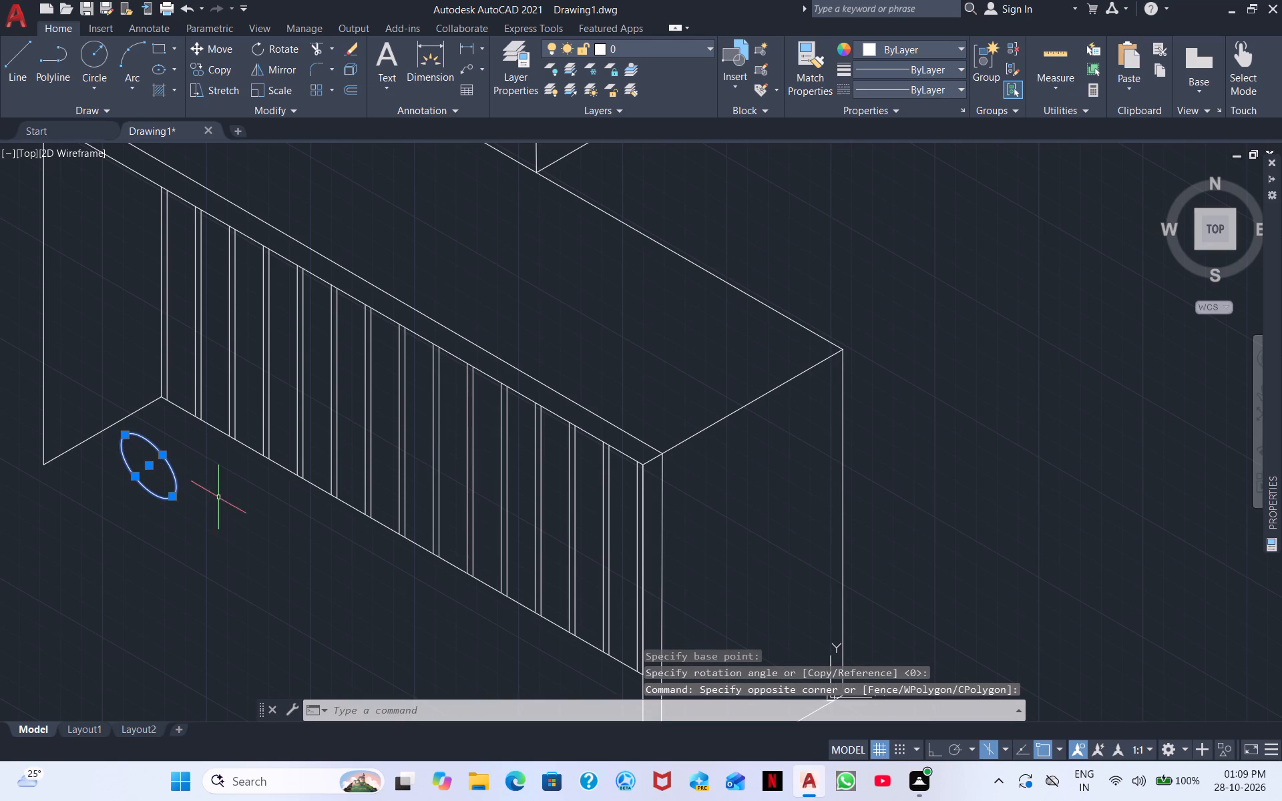
left_click(289, 210)
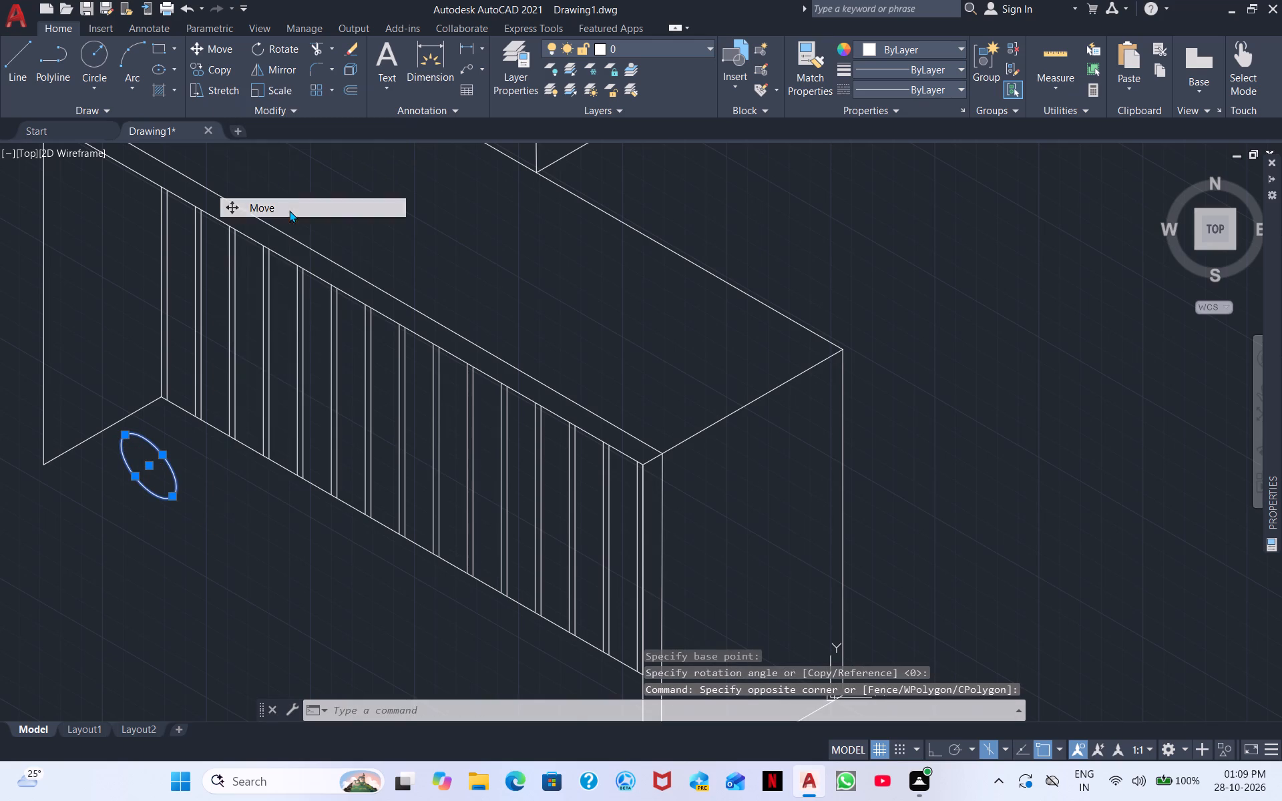
left_click(150, 467)
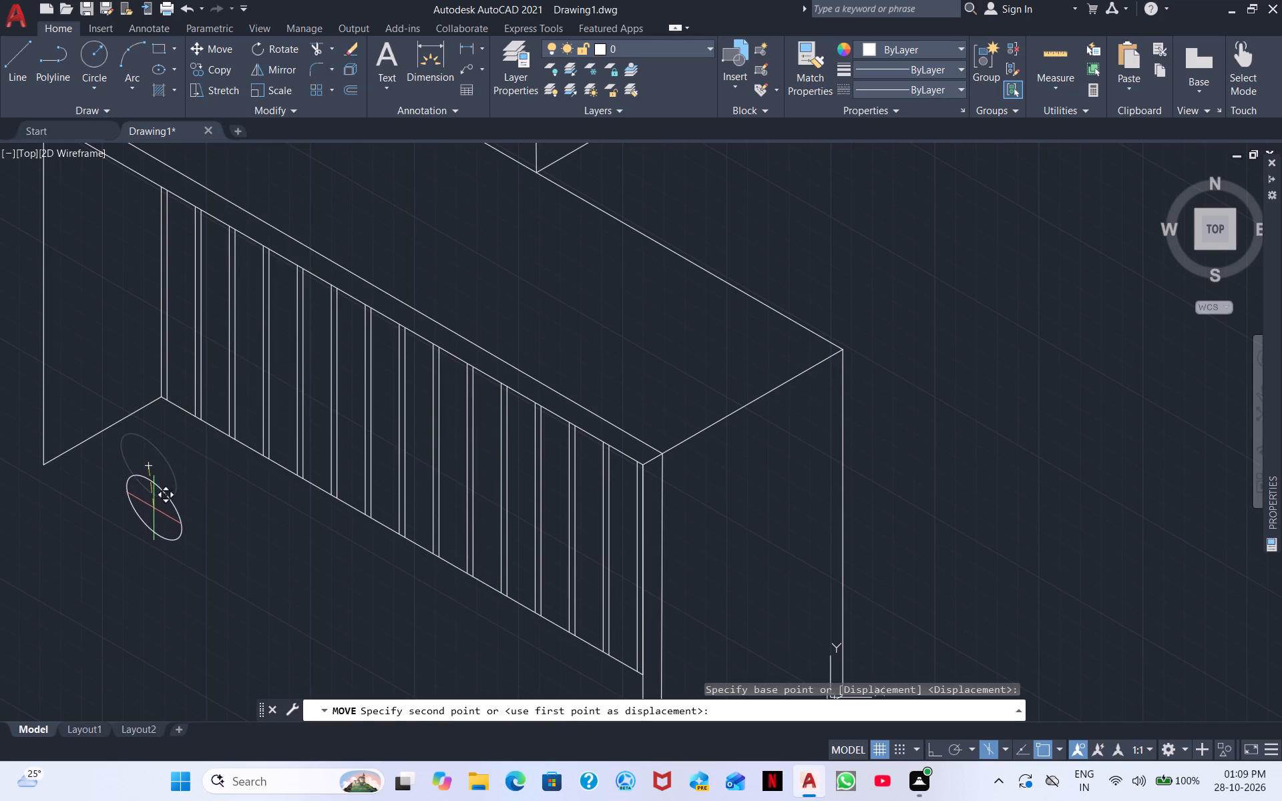
left_click(156, 507)
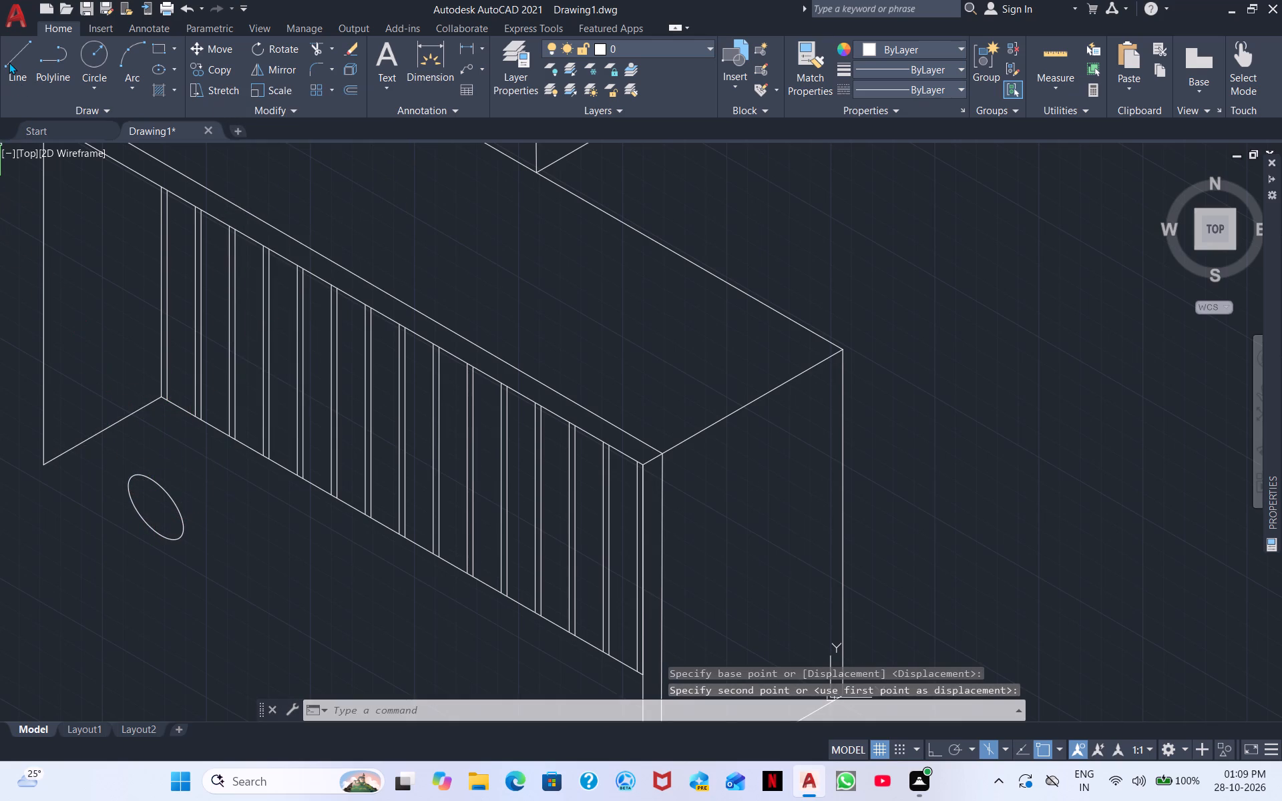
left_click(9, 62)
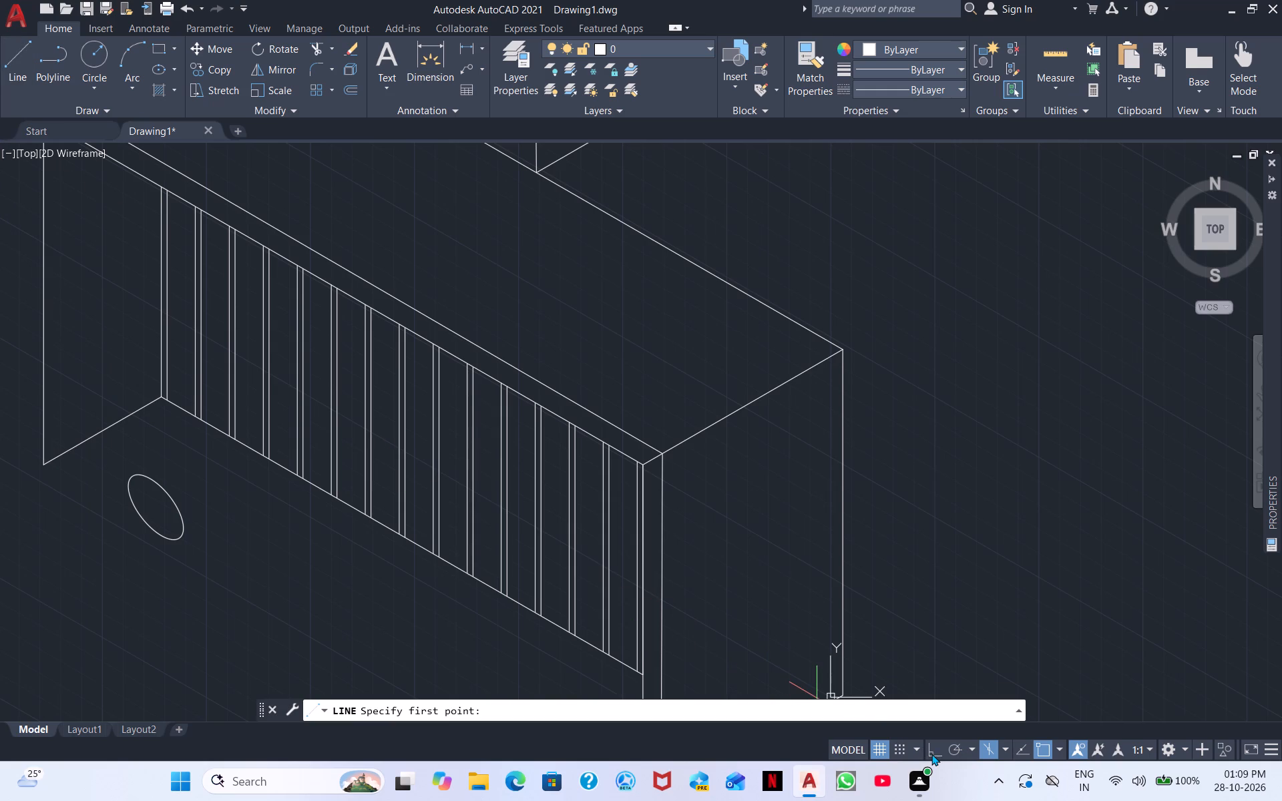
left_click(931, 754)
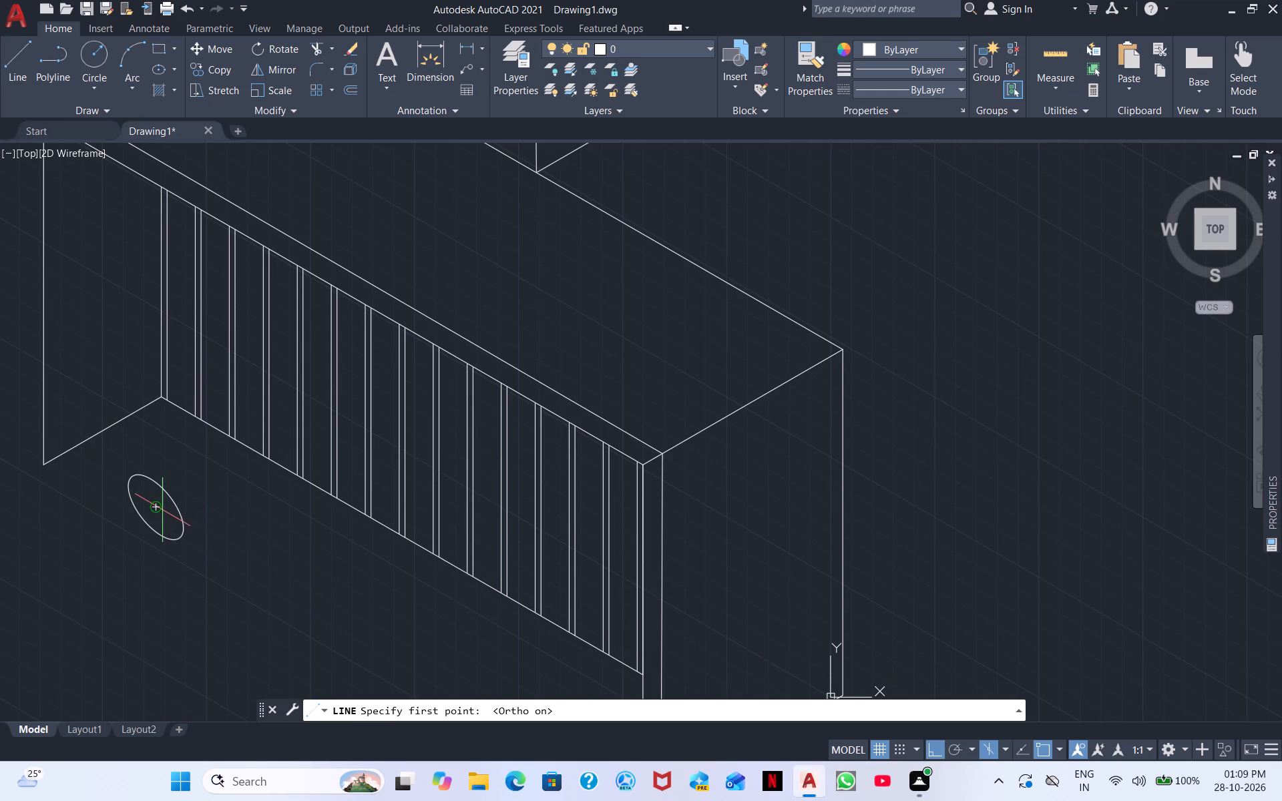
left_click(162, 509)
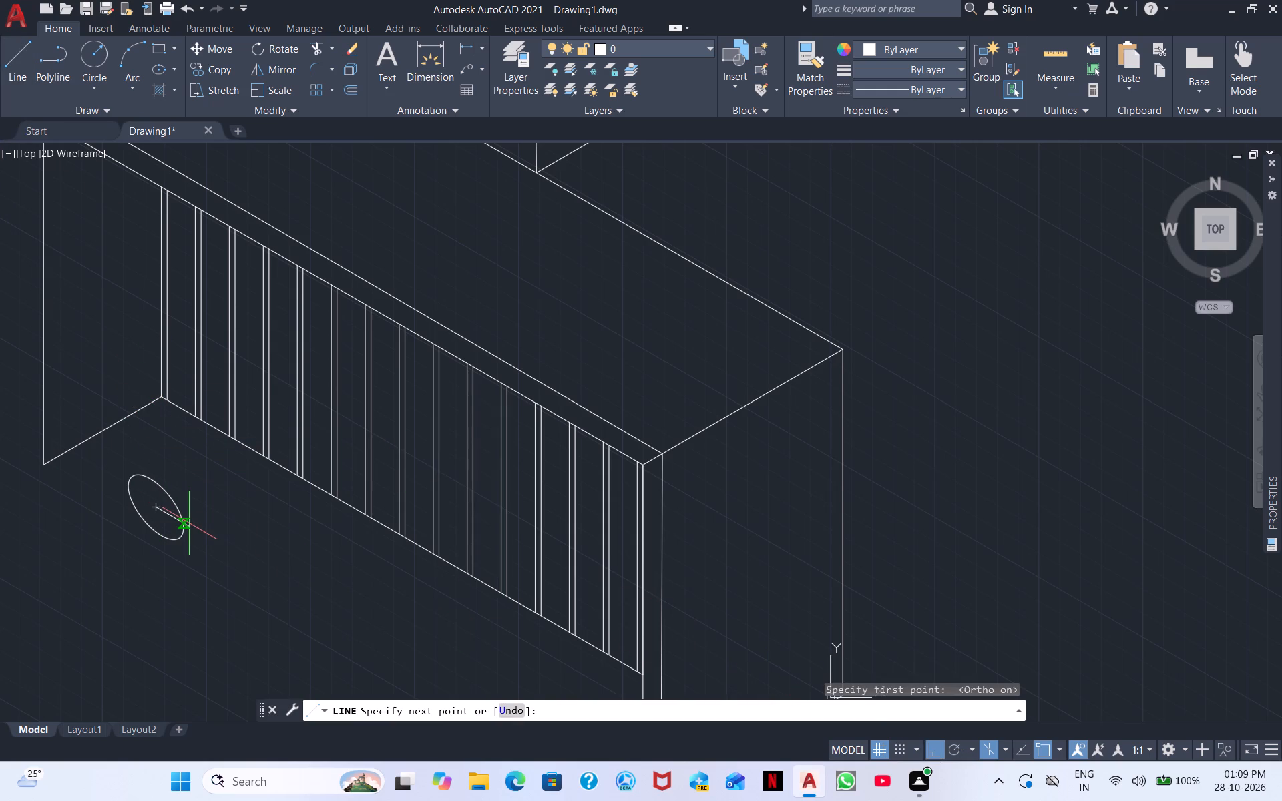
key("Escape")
Move the slanted ellipse diagonally down and away from the counter front, with Ortho off.
left_click_drag(229, 592, 162, 543)
left_click(120, 493)
right_click(194, 563)
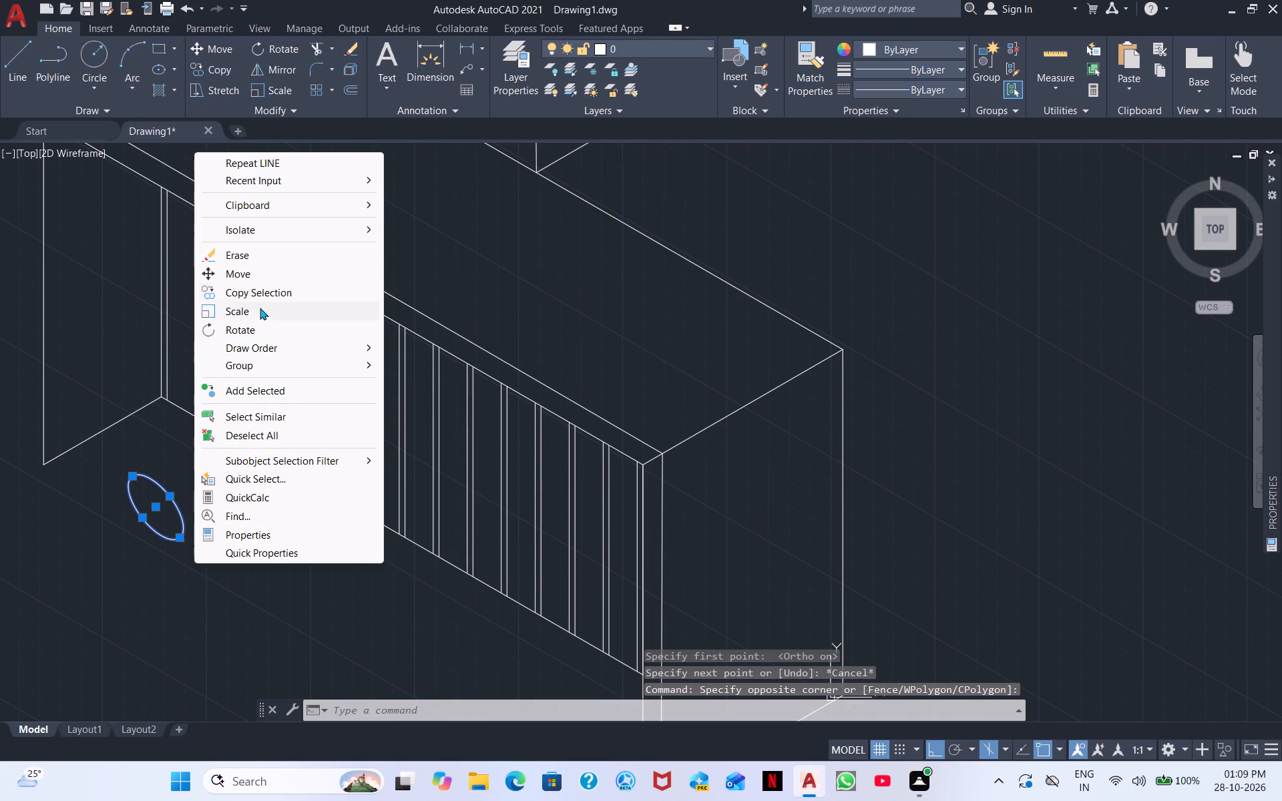
left_click(256, 278)
left_click(166, 502)
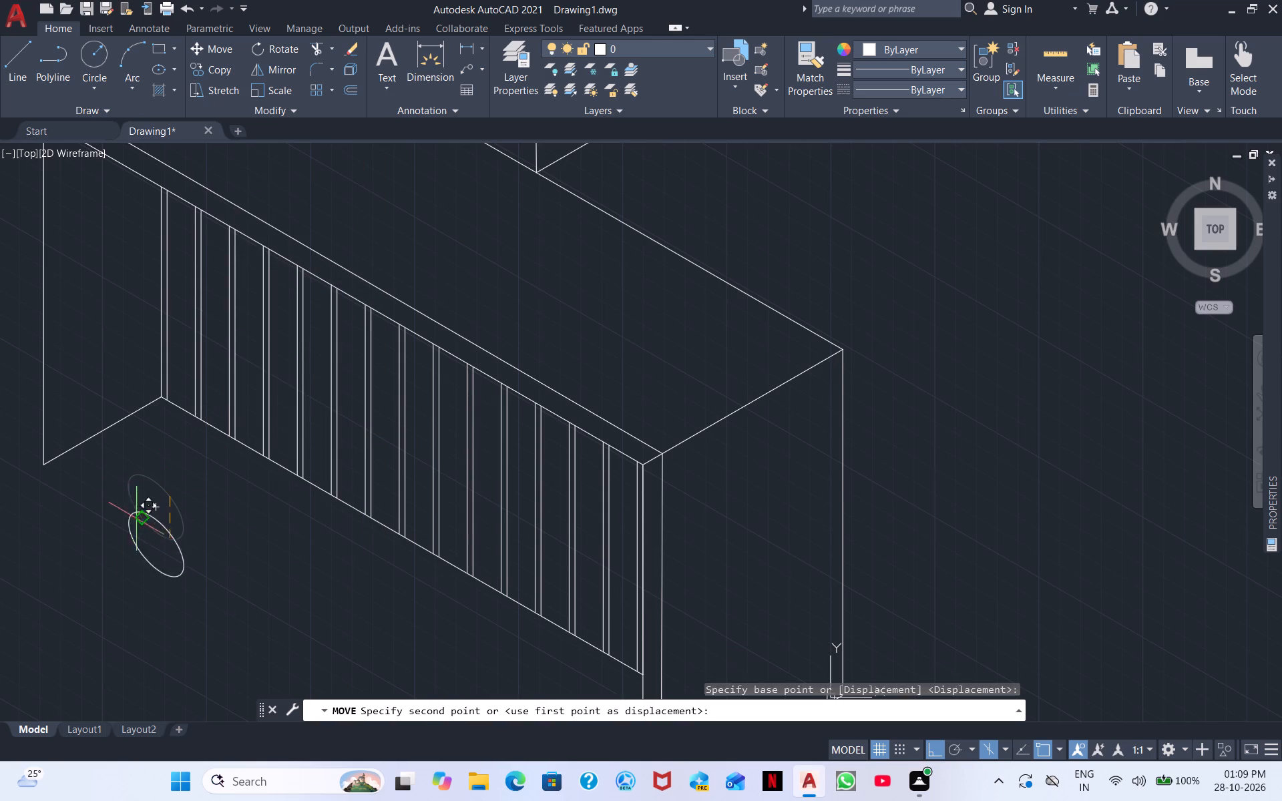
left_click(925, 742)
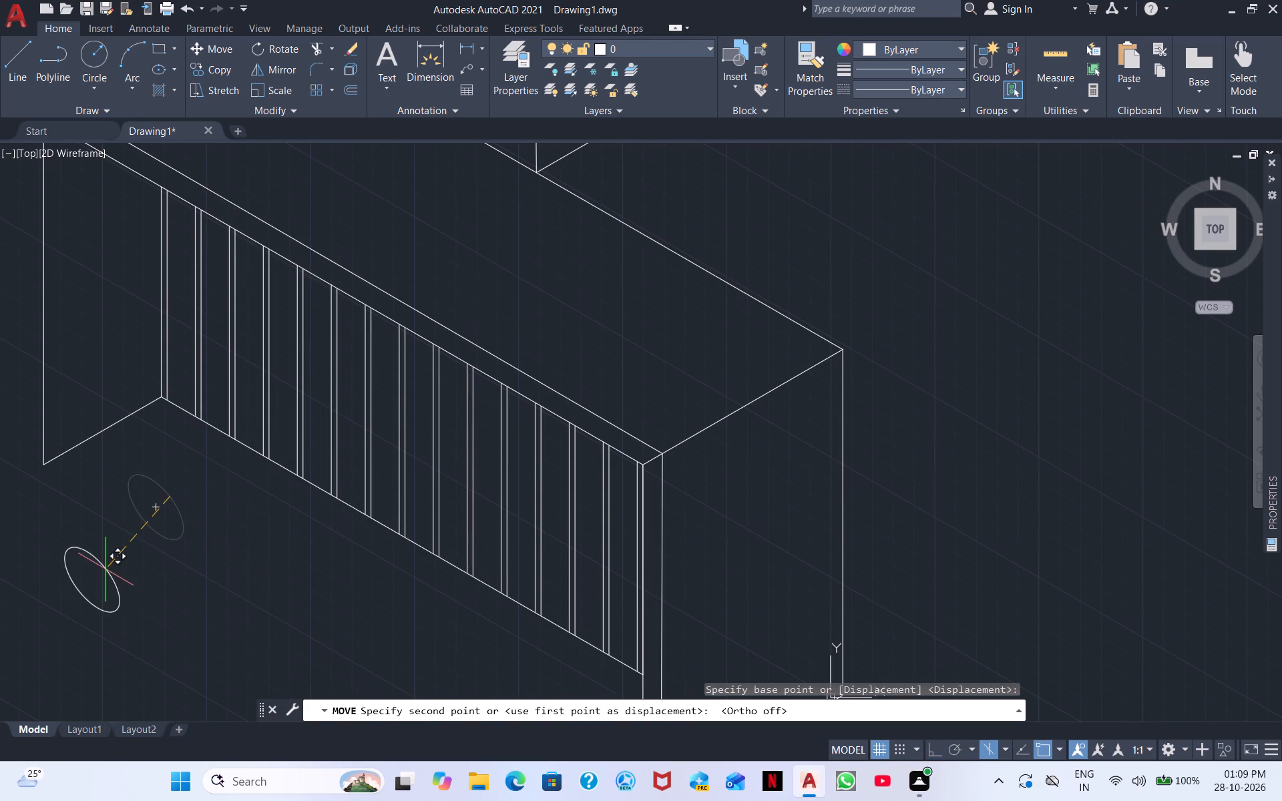
left_click(108, 562)
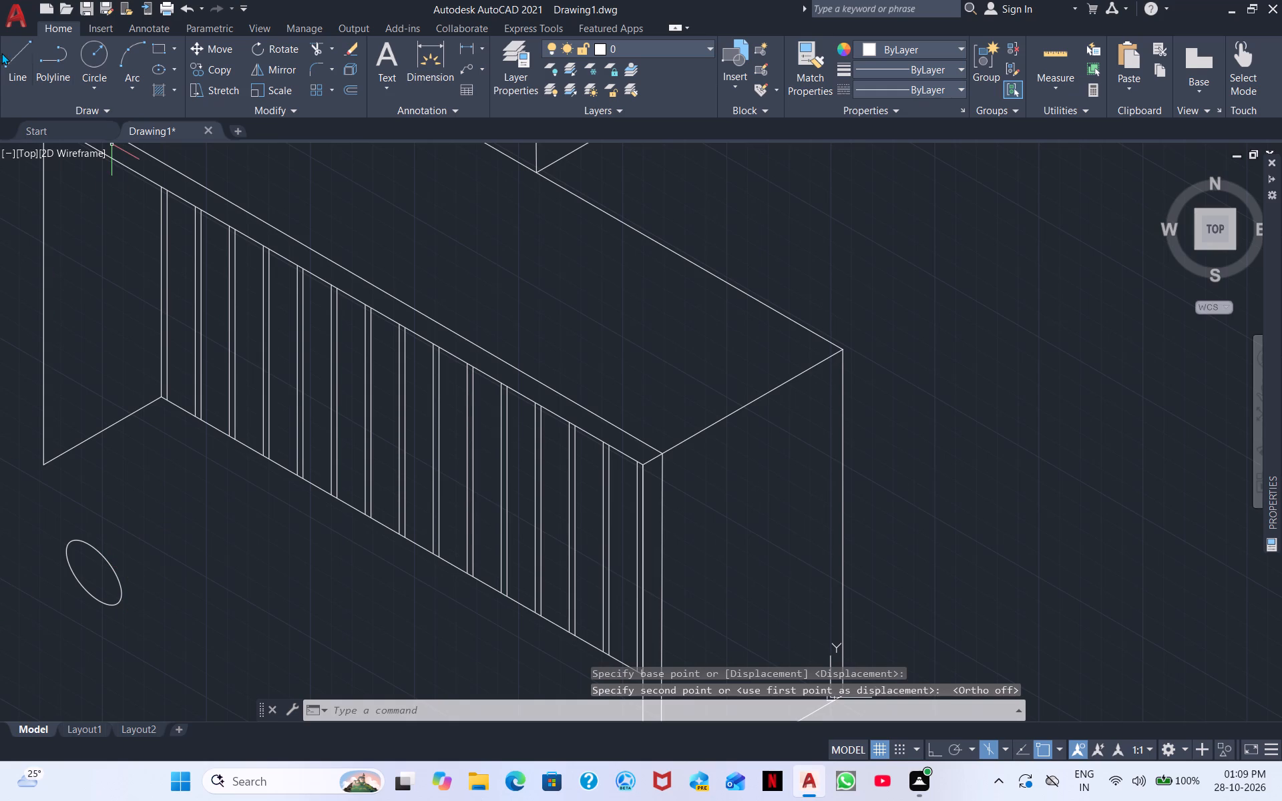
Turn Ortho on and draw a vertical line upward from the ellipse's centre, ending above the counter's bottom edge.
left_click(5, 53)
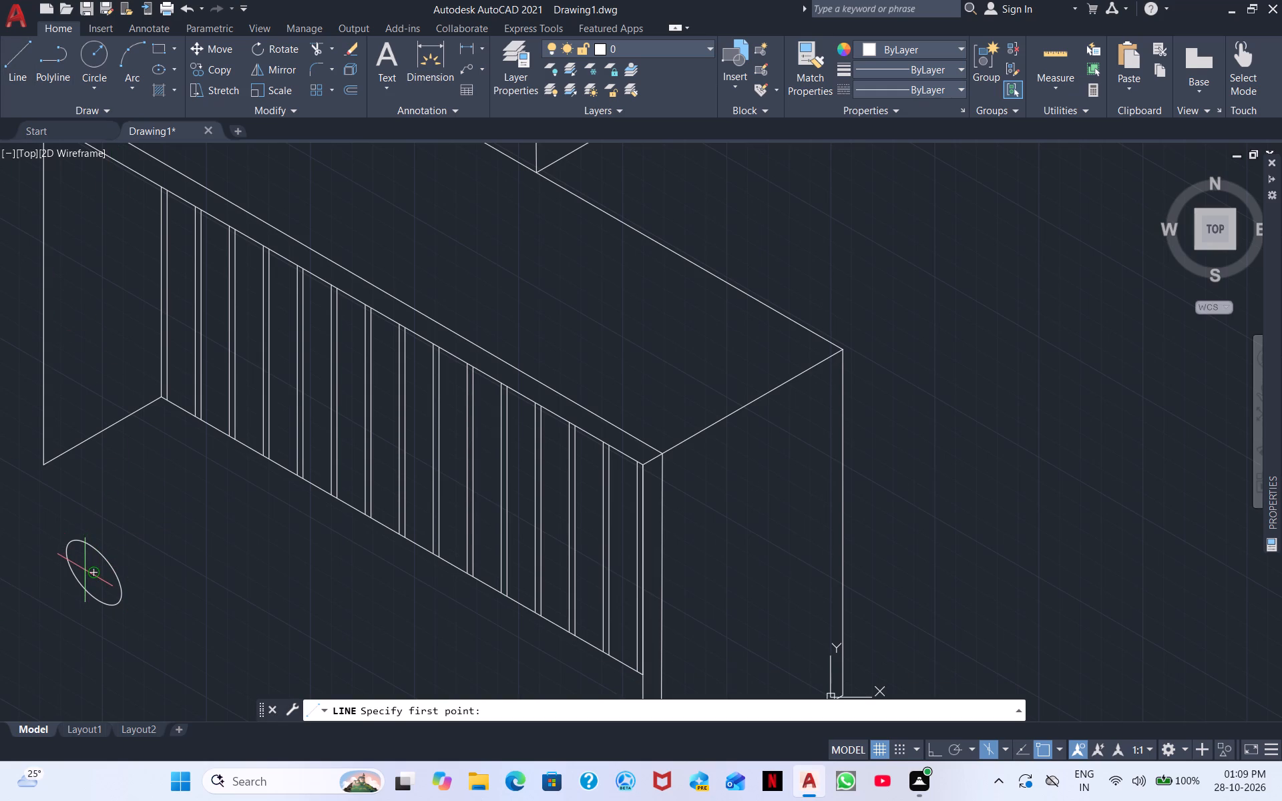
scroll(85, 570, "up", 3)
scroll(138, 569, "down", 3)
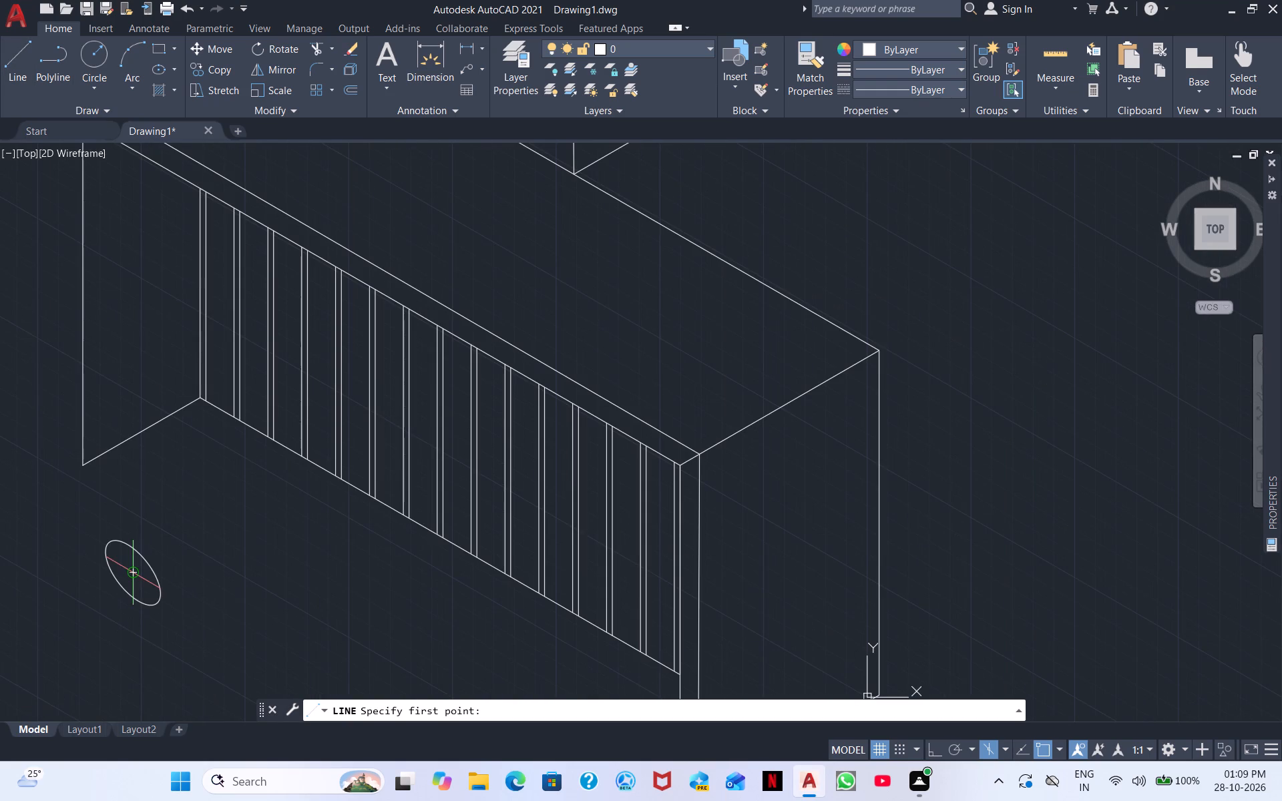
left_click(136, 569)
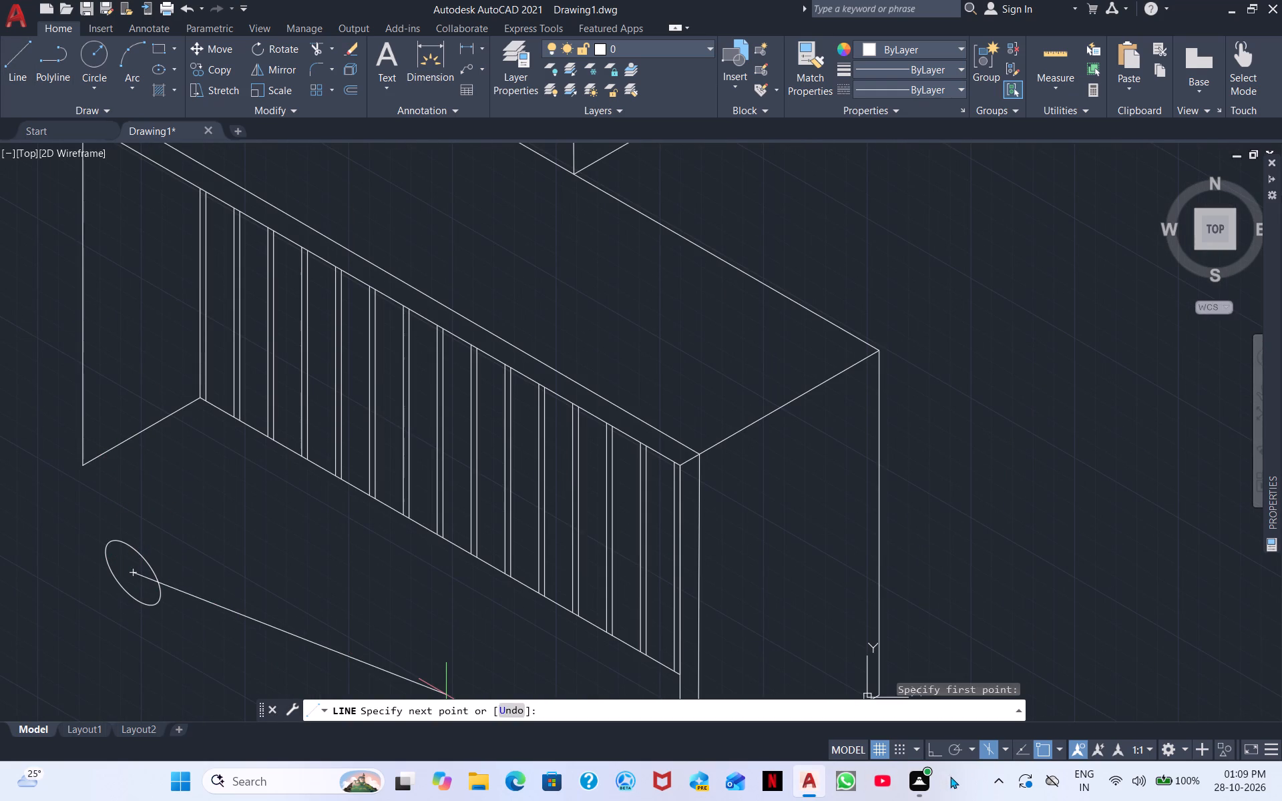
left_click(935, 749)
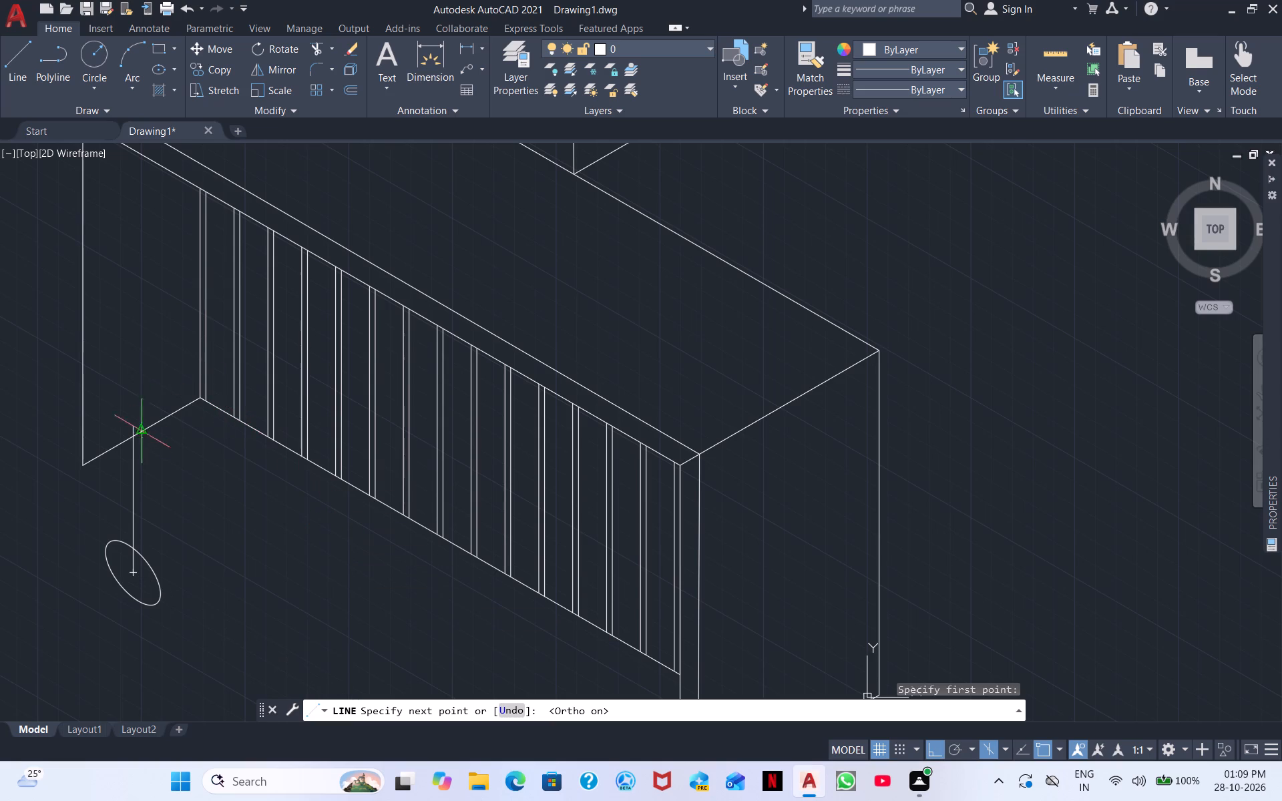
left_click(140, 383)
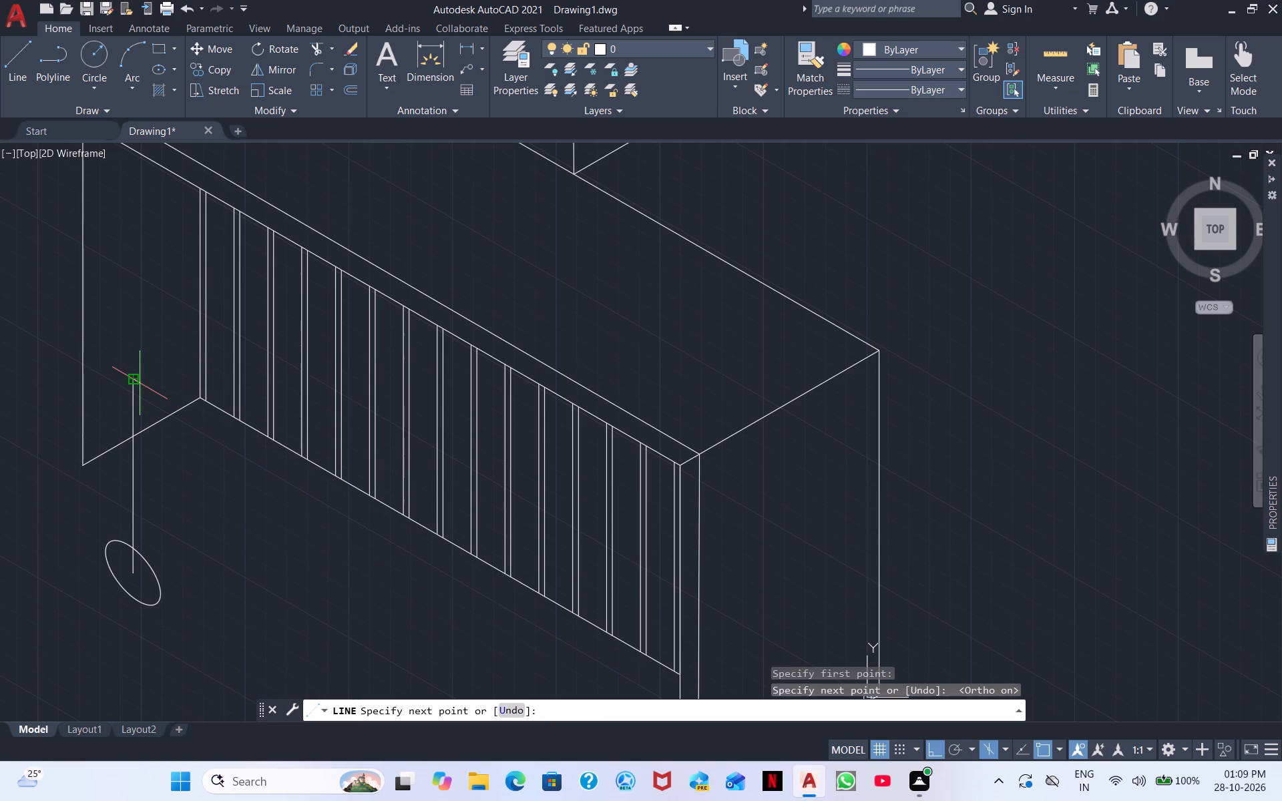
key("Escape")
Move the ellipse and its vertical line together along the isometric axis parallel to the counter front, into the open space beyond the counter's end.
left_click_drag(198, 623, 177, 599)
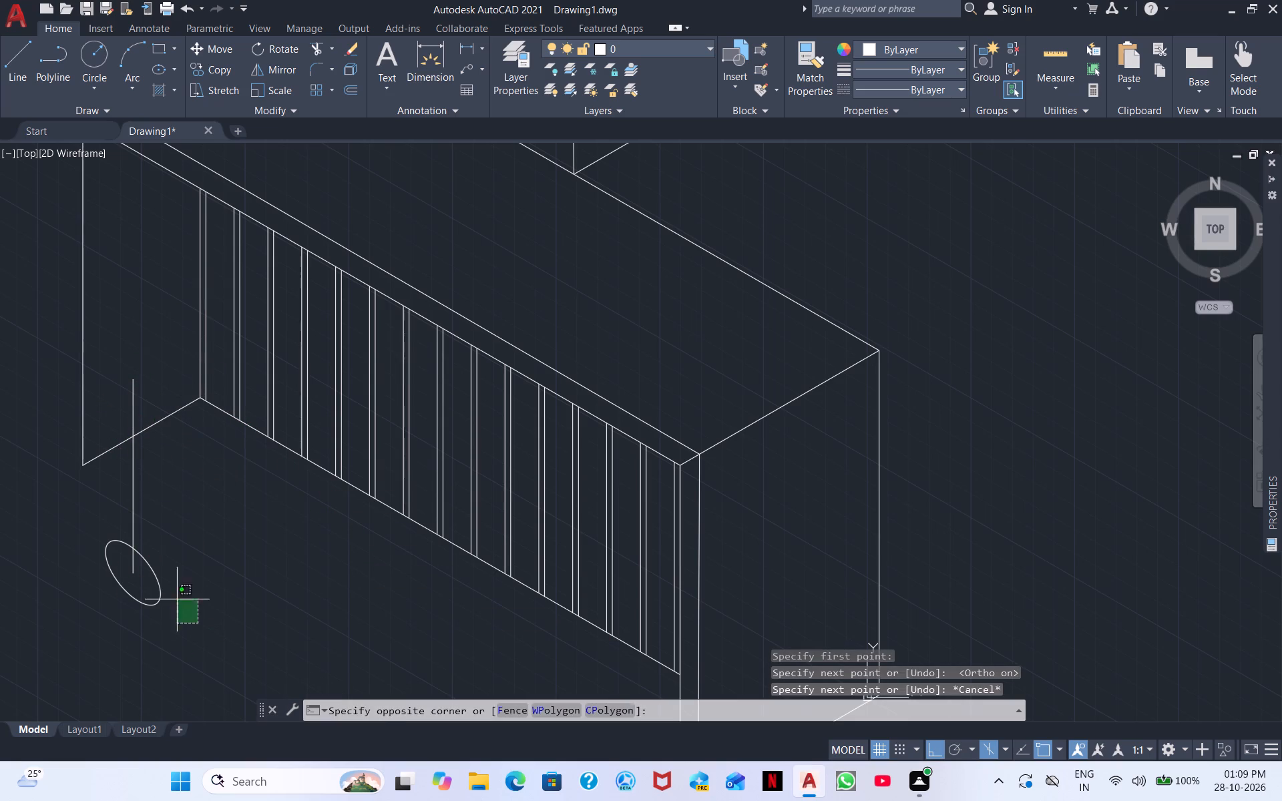
left_click_drag(177, 599, 171, 593)
left_click(93, 494)
right_click(179, 518)
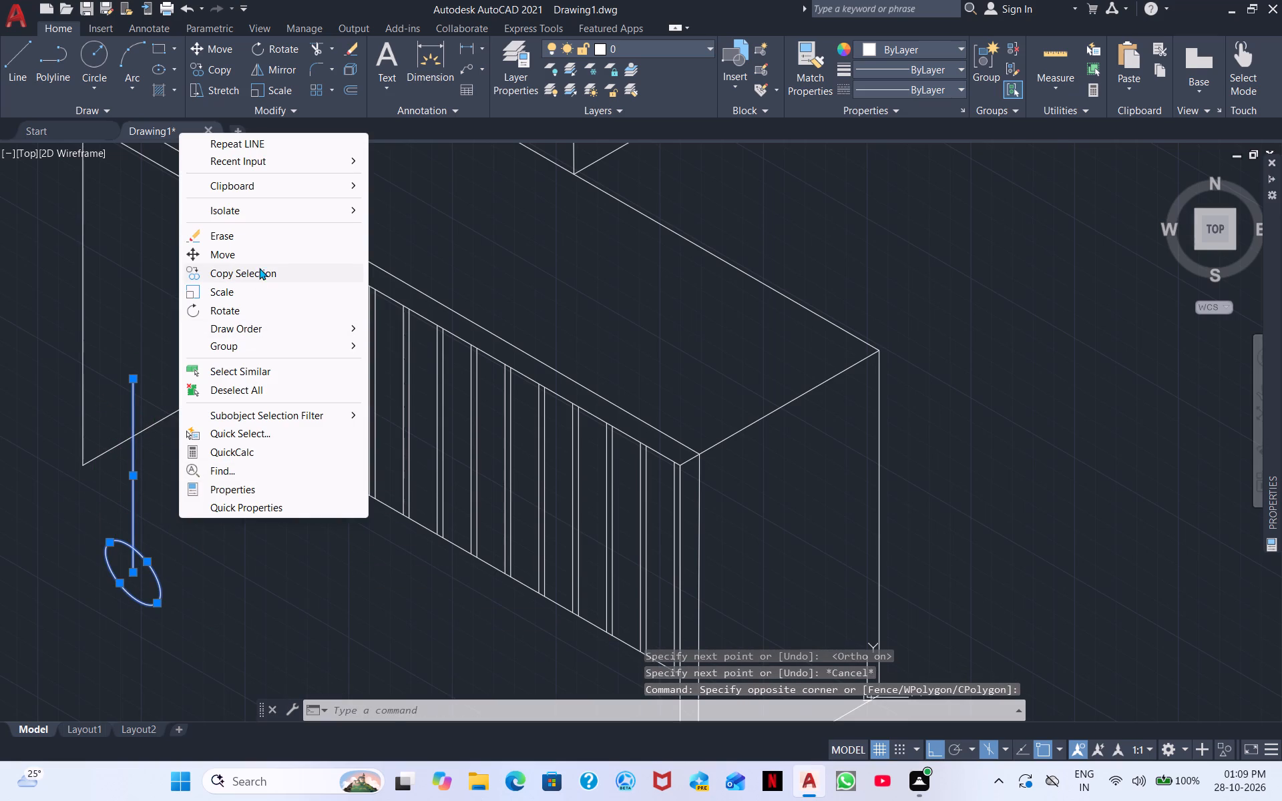
left_click(266, 258)
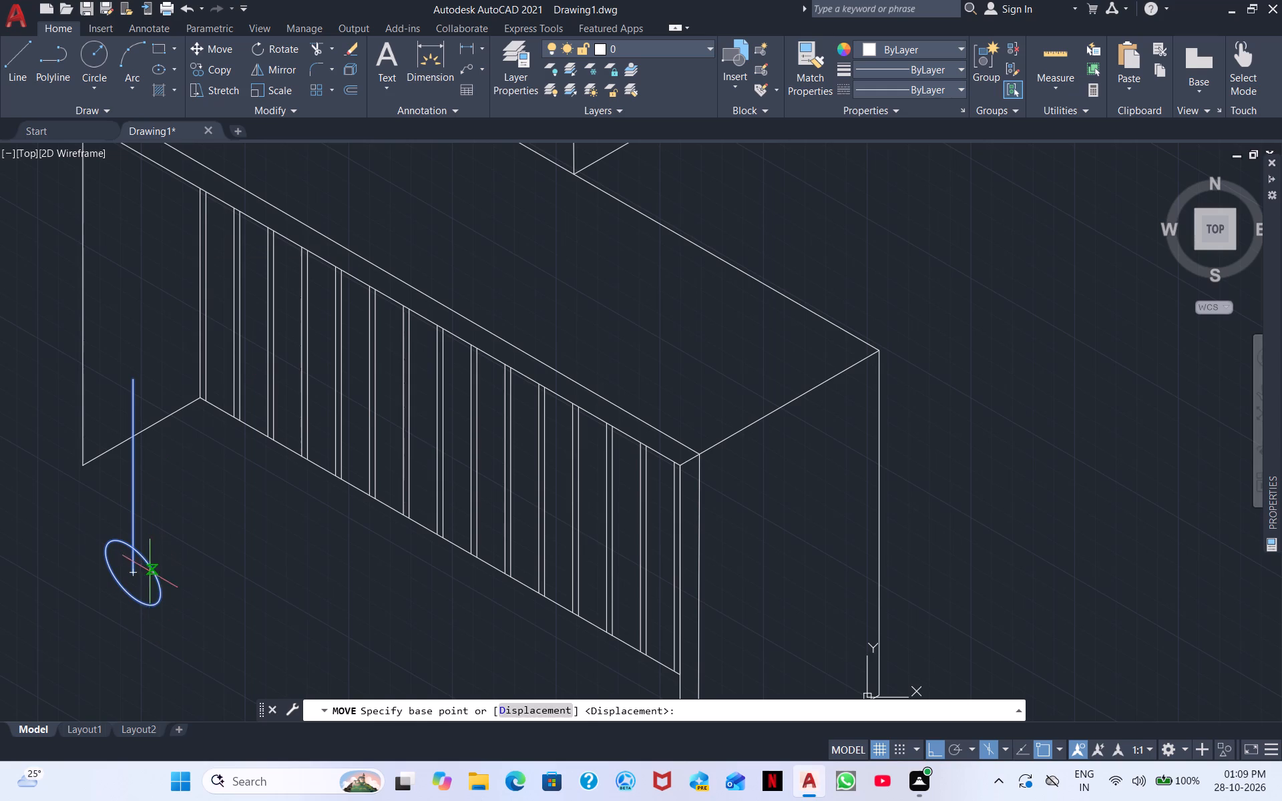
left_click(150, 571)
middle_click_drag(35, 595, 407, 647)
left_click(310, 603)
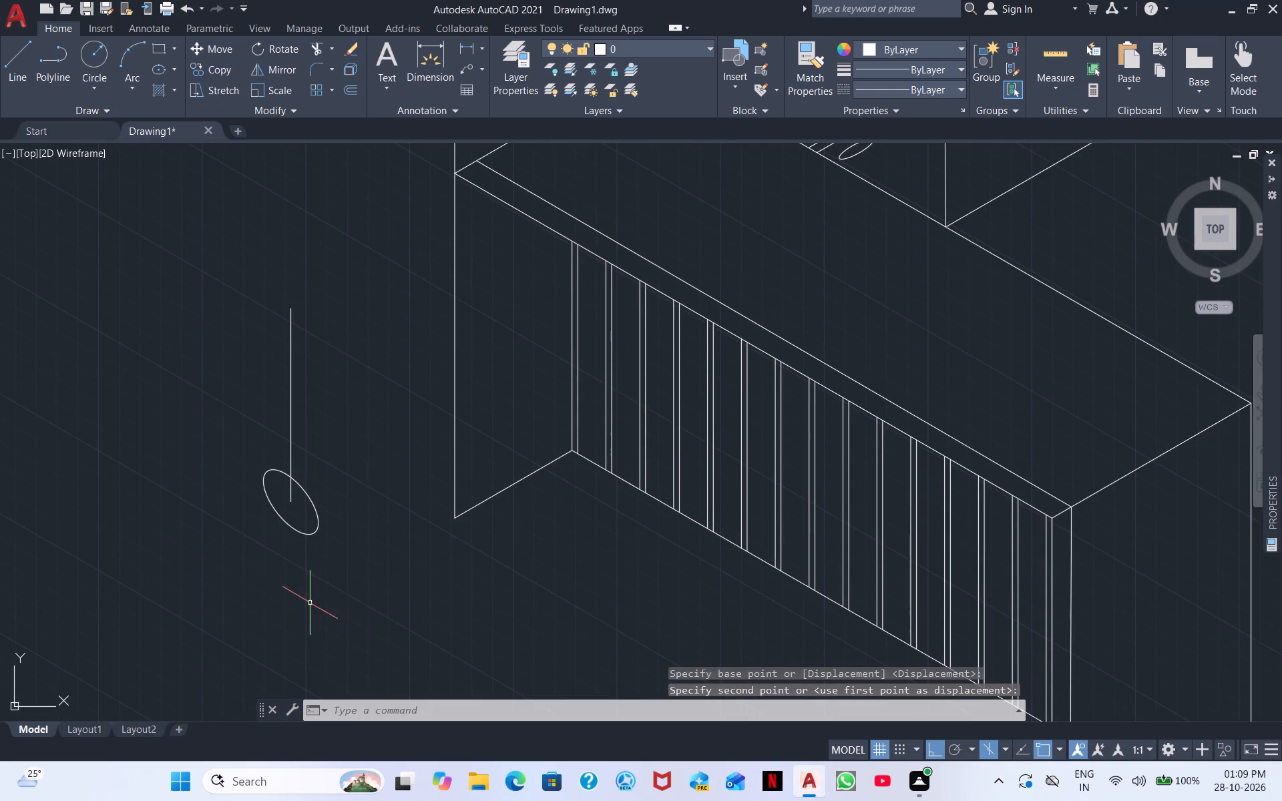
key("Escape")
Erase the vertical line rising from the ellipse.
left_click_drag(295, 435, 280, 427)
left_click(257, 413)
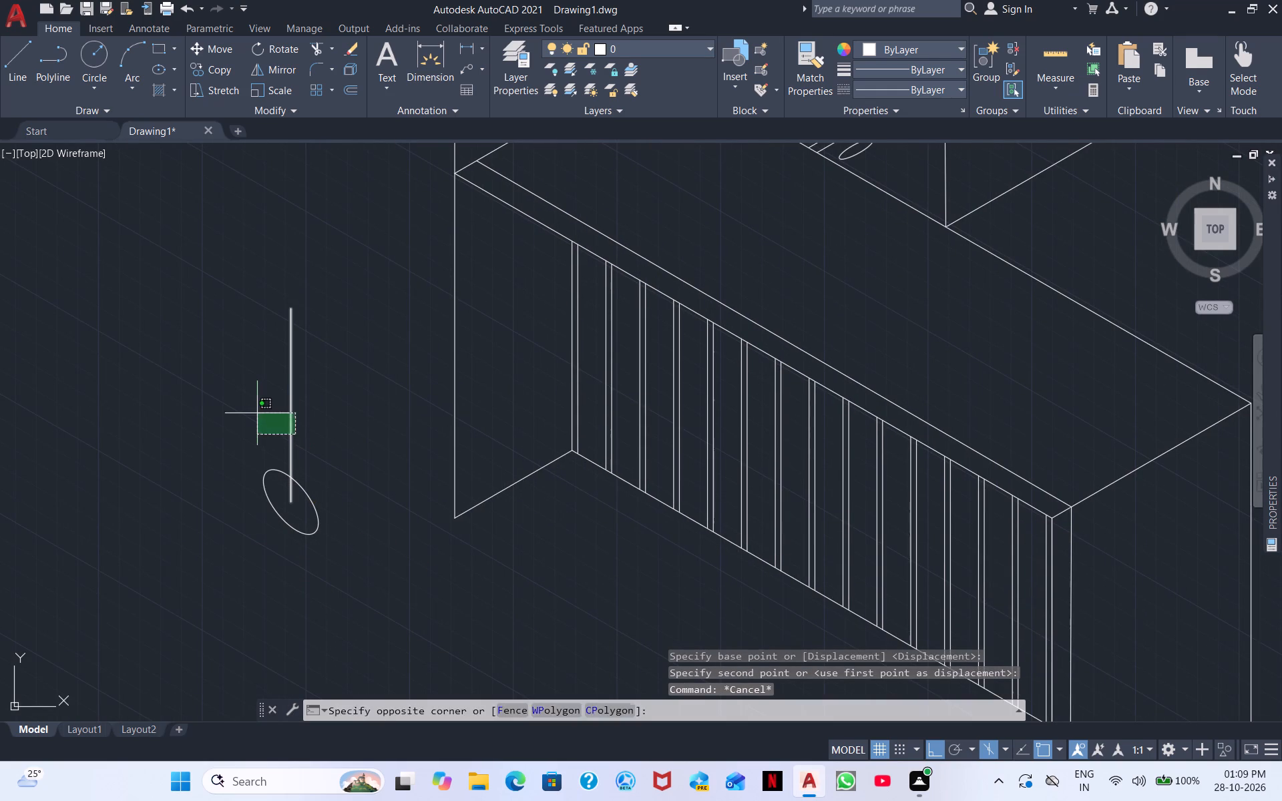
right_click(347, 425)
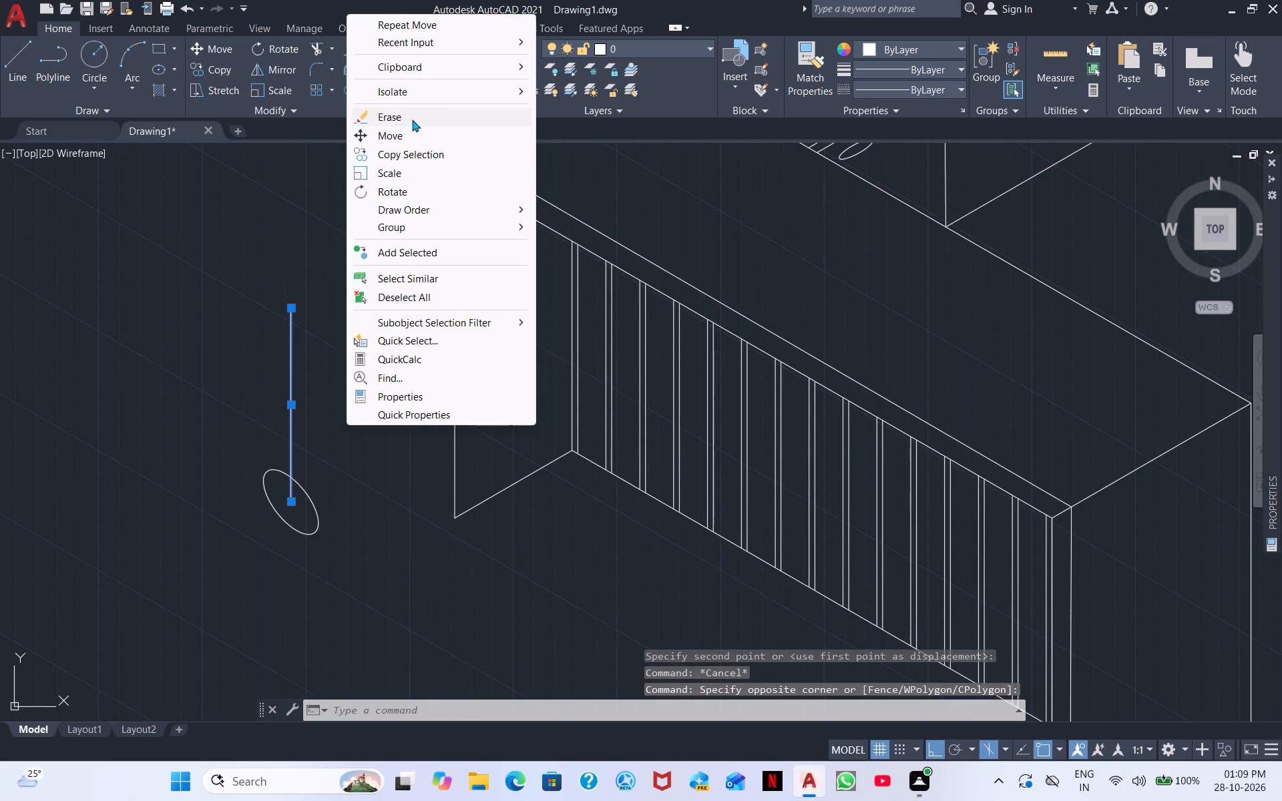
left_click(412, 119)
Draw a narrow post from the ellipse's centre: a vertical line about 330 units up, a short 330° top segment, and a parallel line down inside the ellipse.
left_click(9, 61)
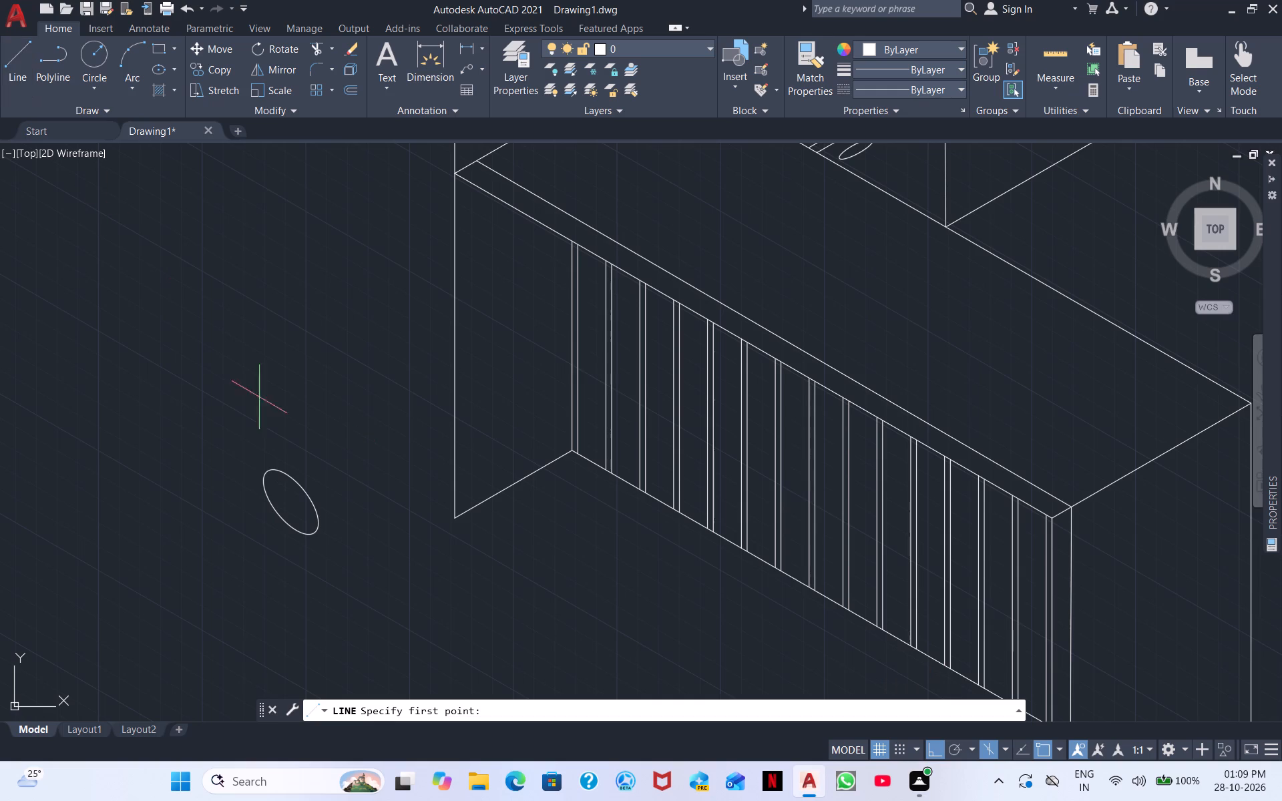
scroll(291, 502, "up", 3)
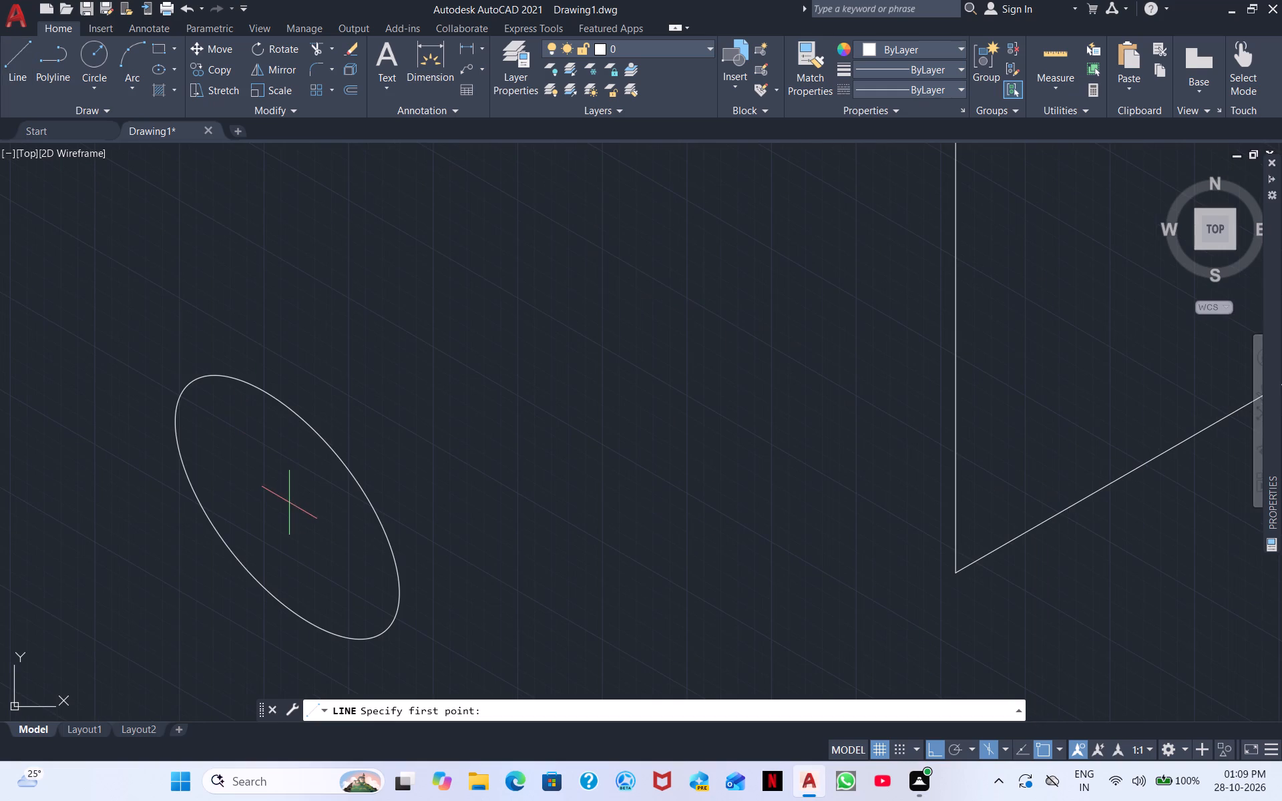
scroll(294, 512, "down", 5)
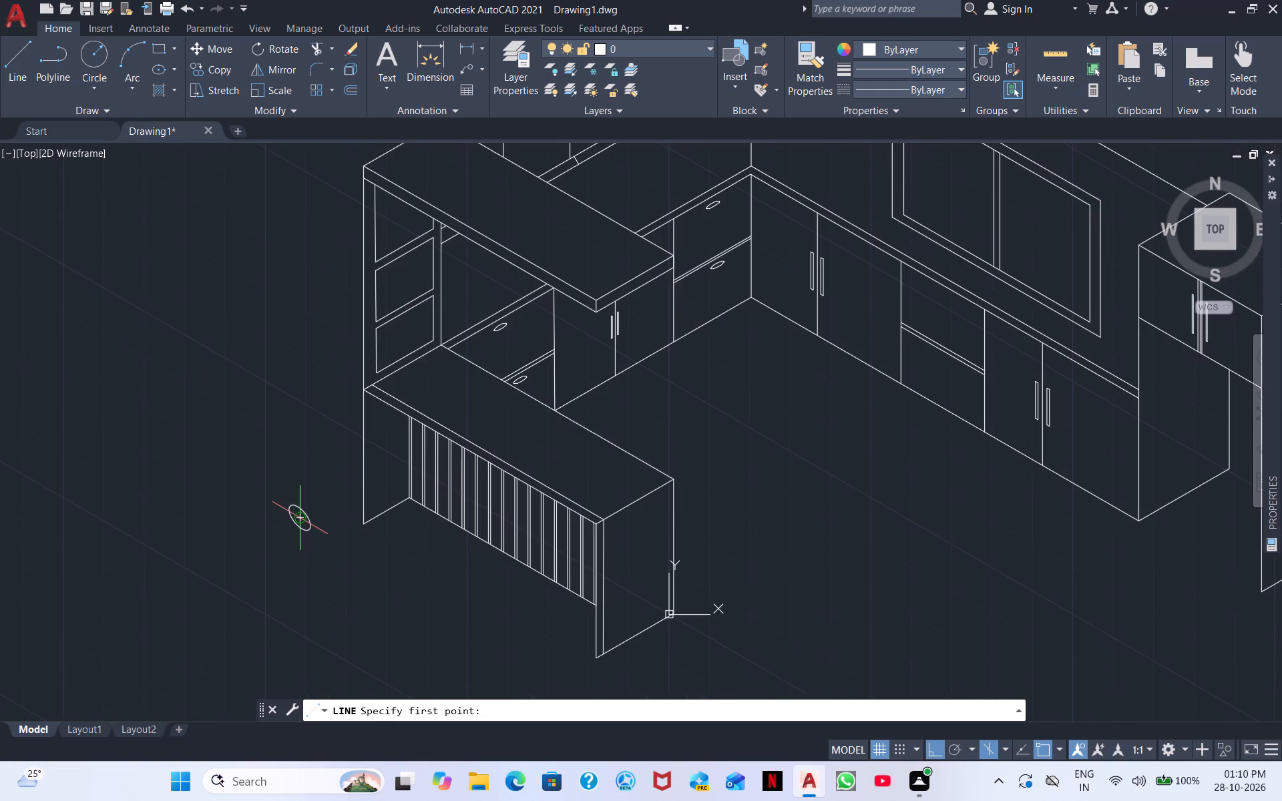
scroll(301, 520, "up", 2)
left_click(293, 513)
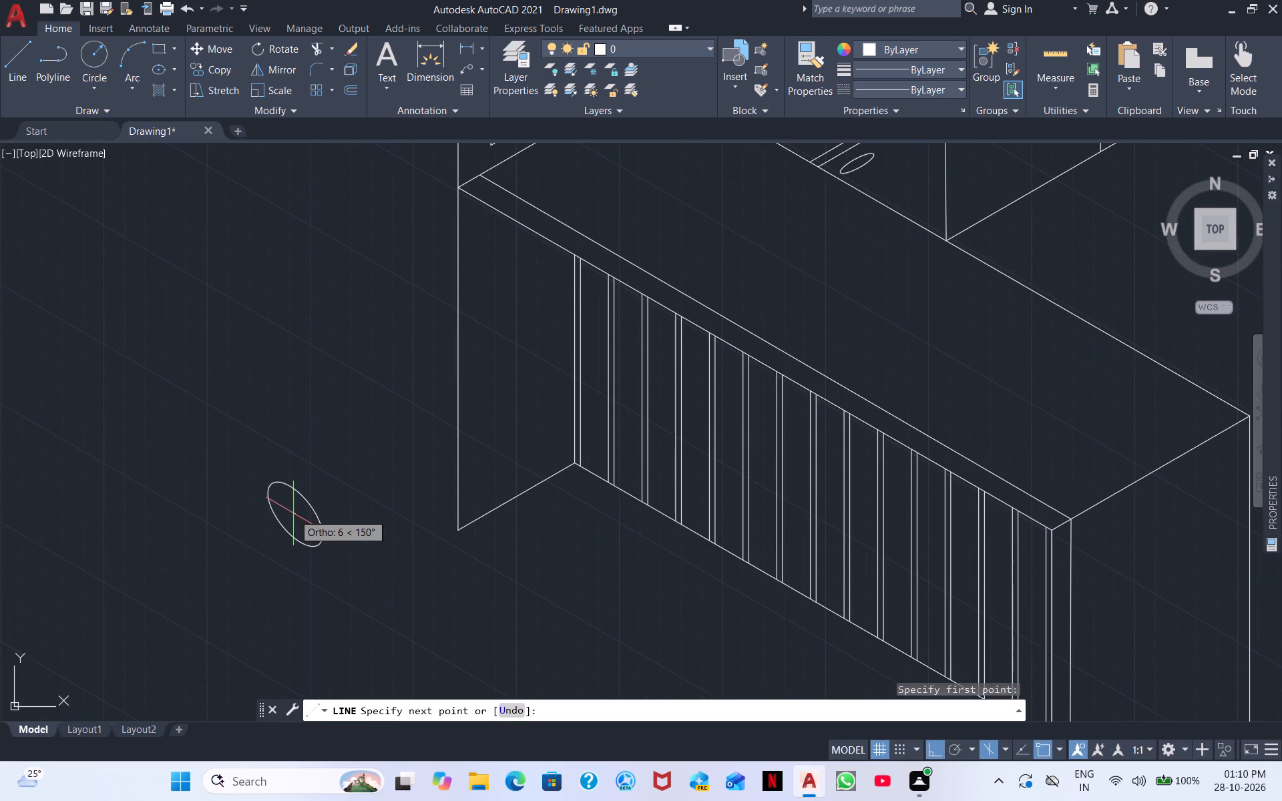
left_click(295, 386)
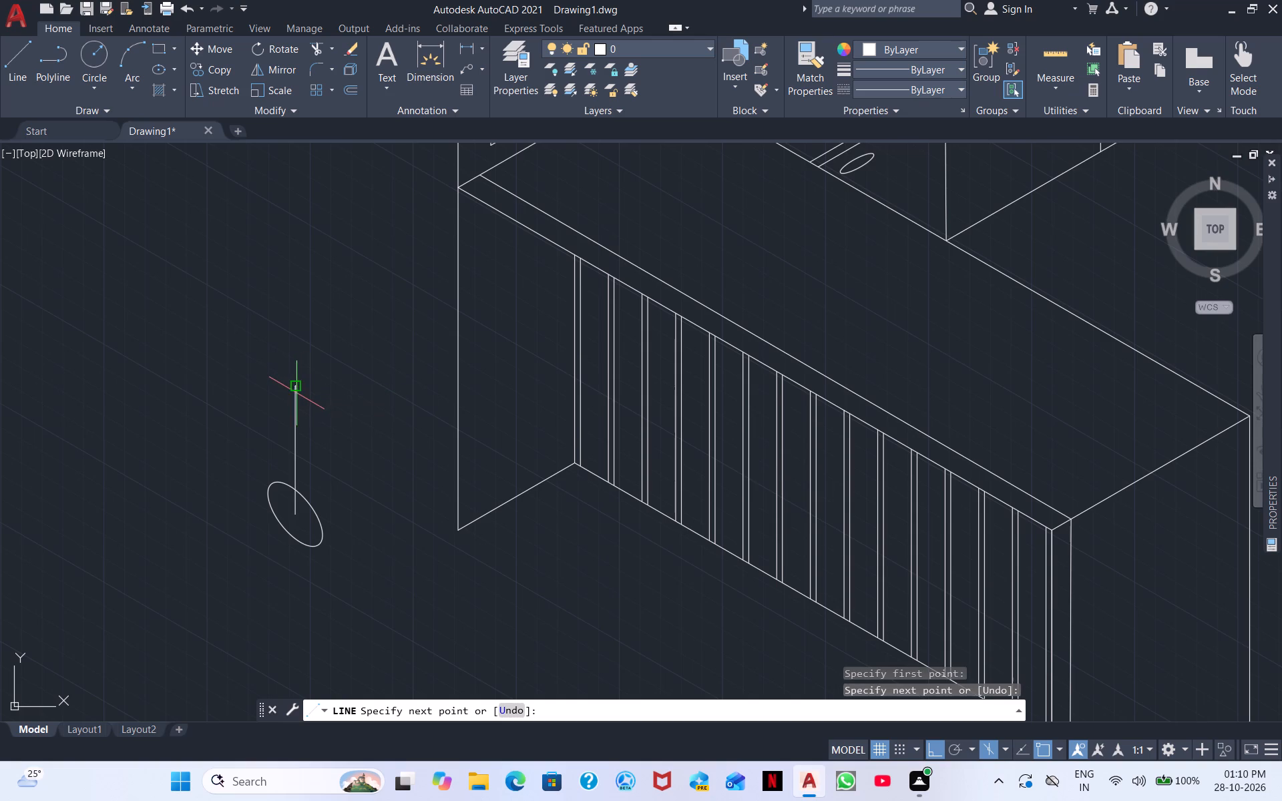
scroll(296, 393, "up", 2)
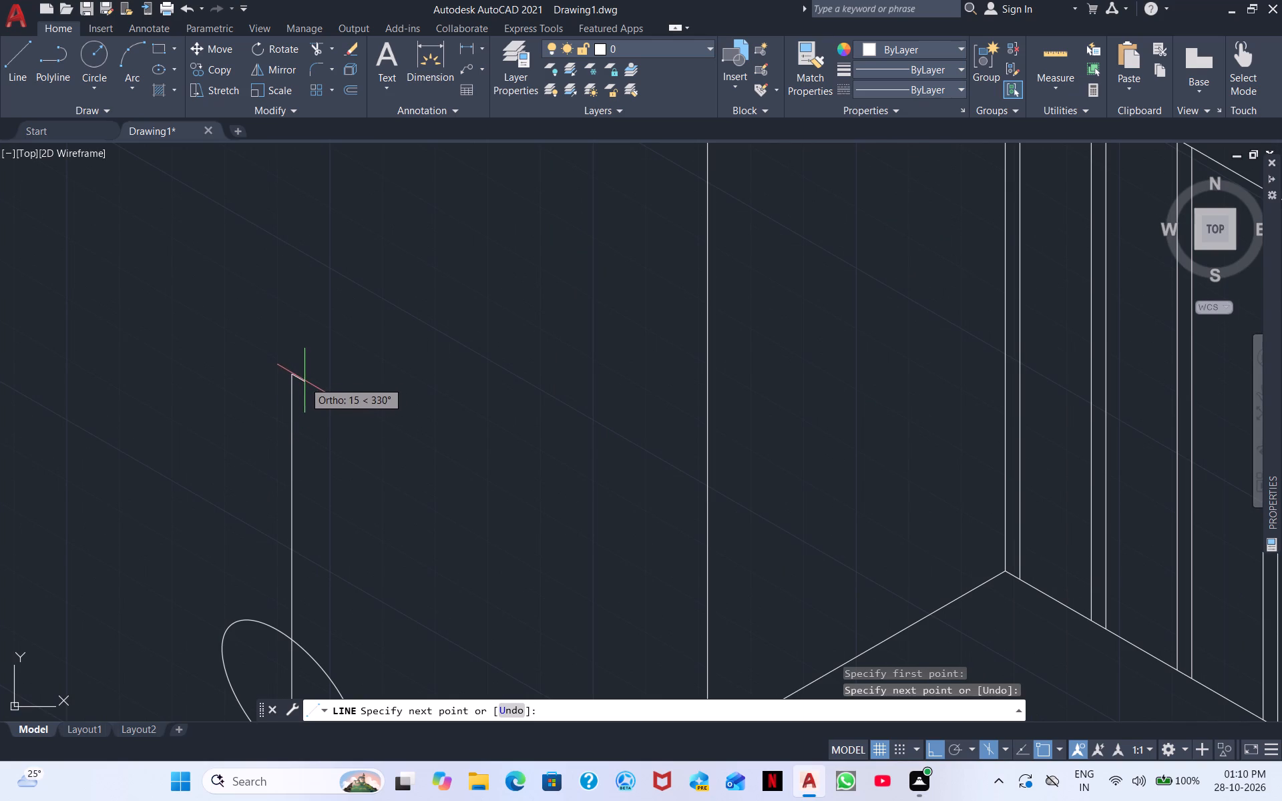
left_click(314, 381)
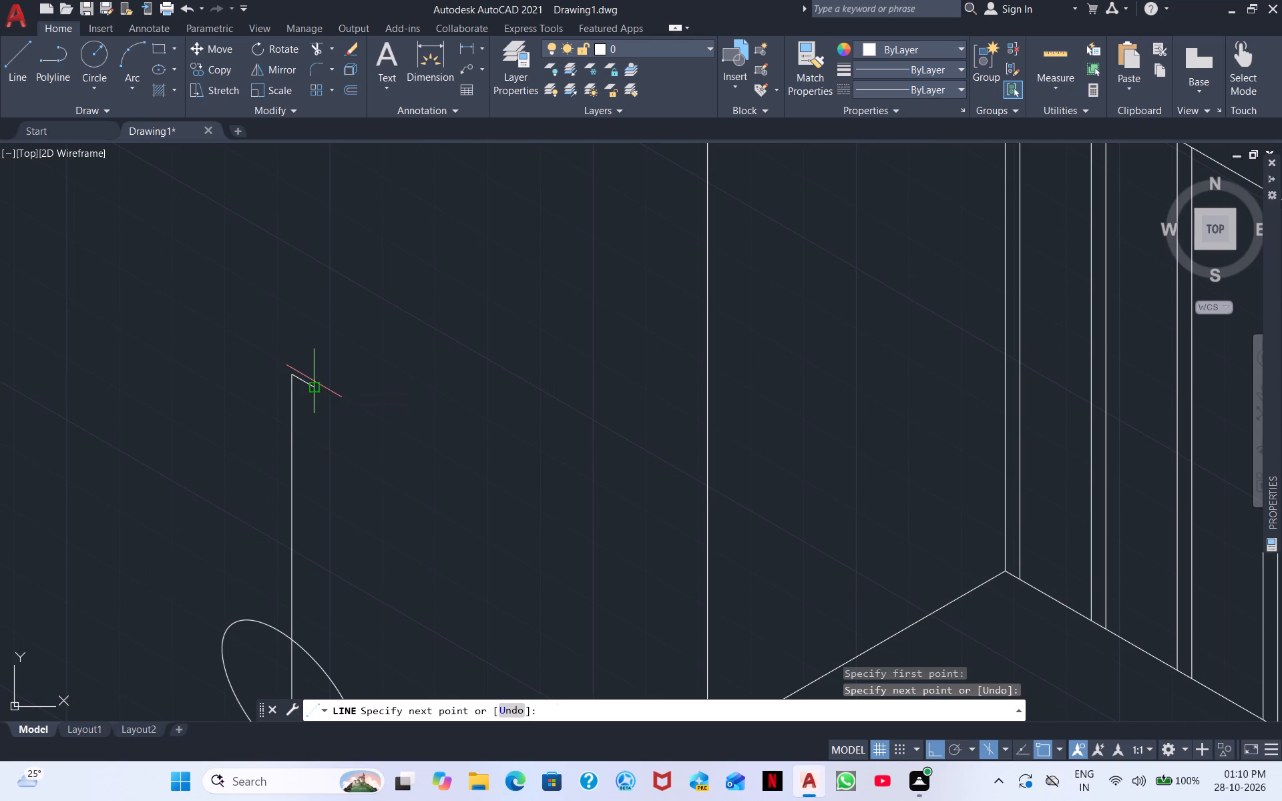
middle_click_drag(299, 686, 274, 541)
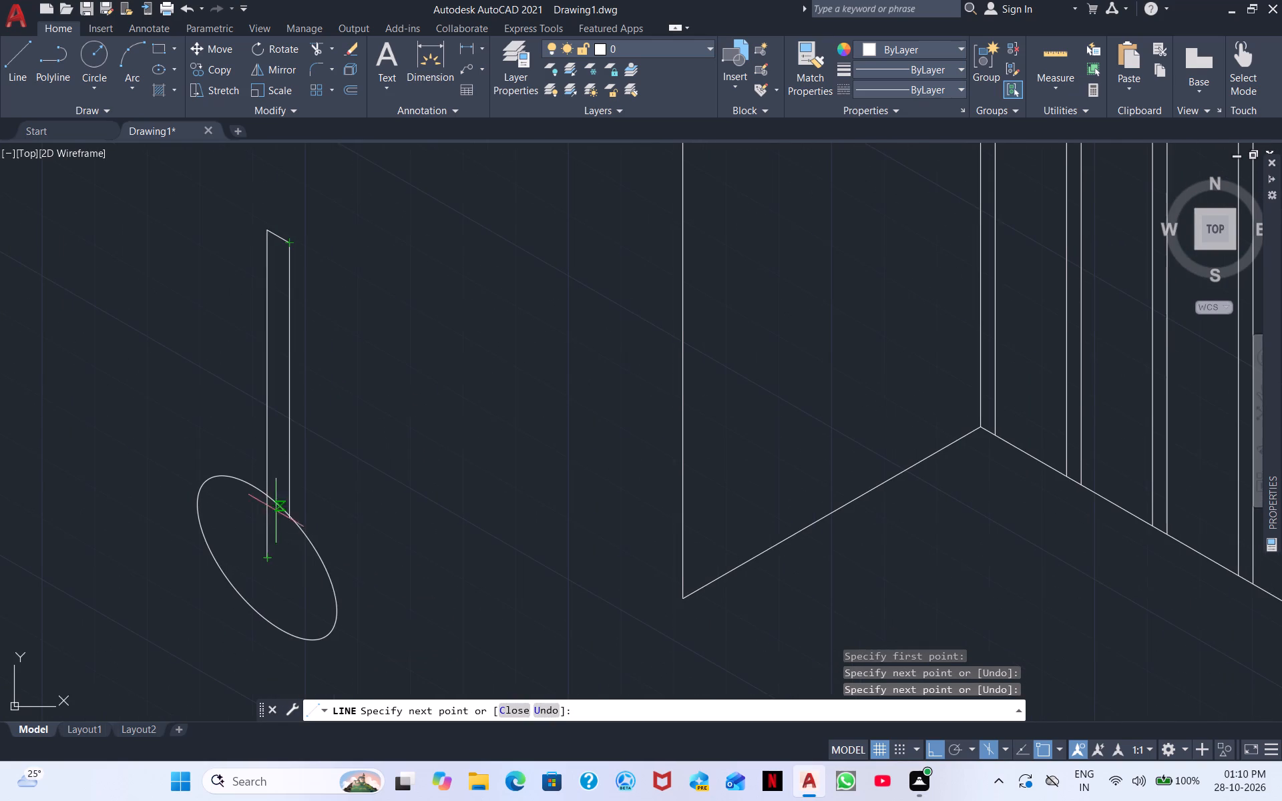
left_click(281, 569)
key("Escape")
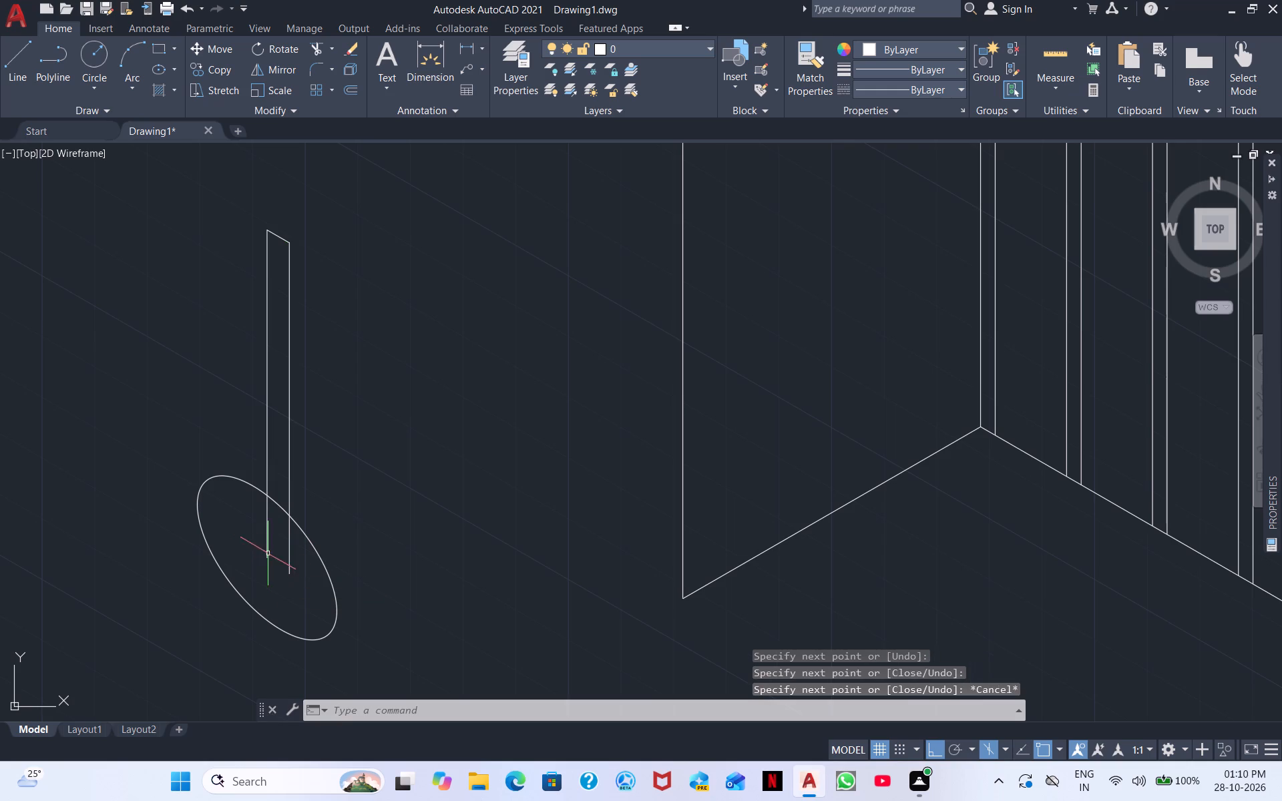
Rotate the ellipse 90° counterclockwise about its lower end.
scroll(325, 493, "down", 1)
left_click(353, 609)
left_click(314, 564)
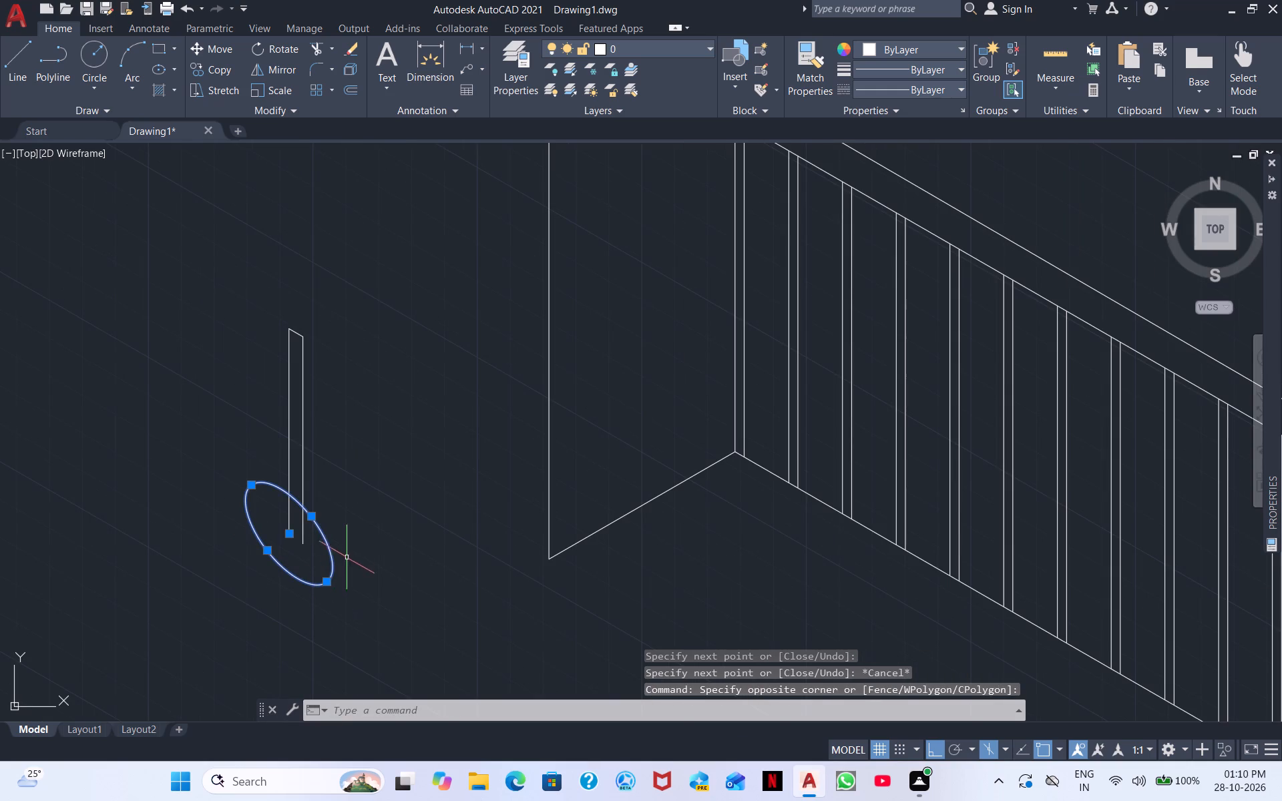
right_click(350, 546)
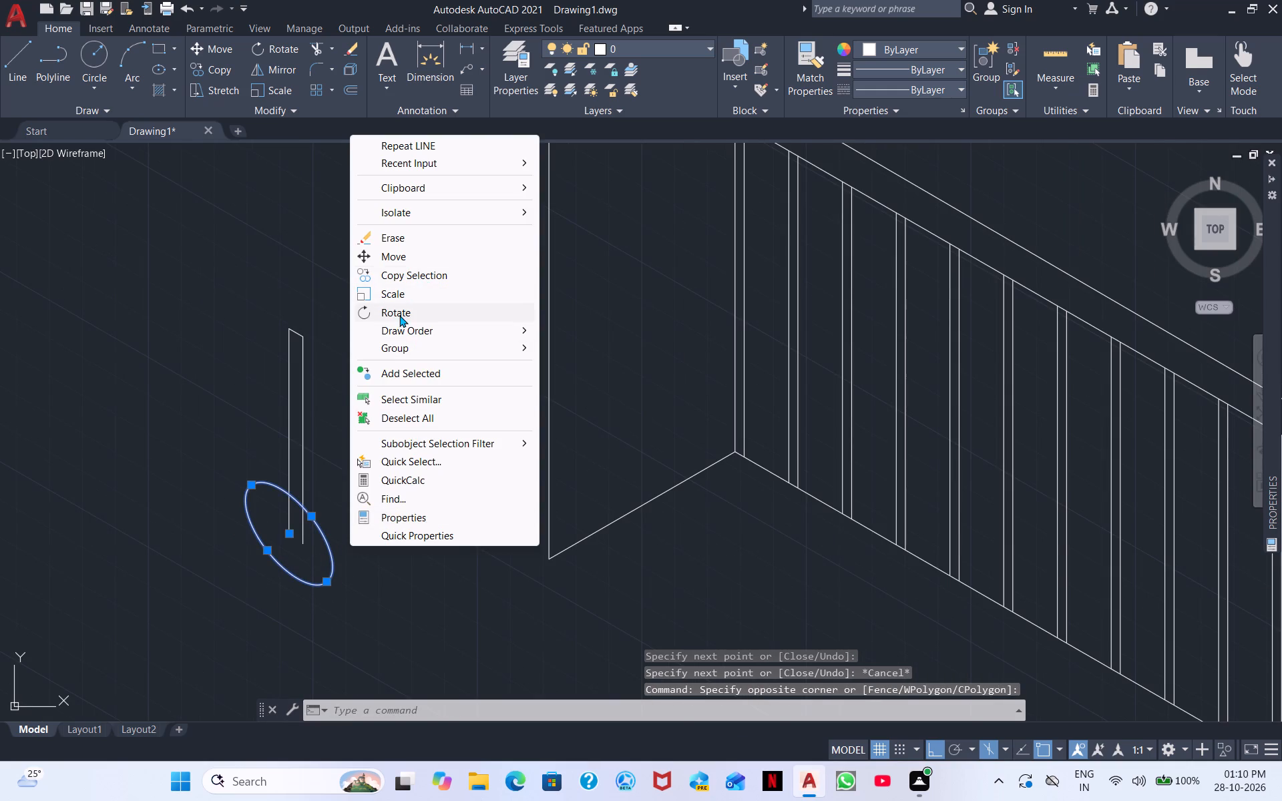
left_click(399, 315)
left_click(331, 585)
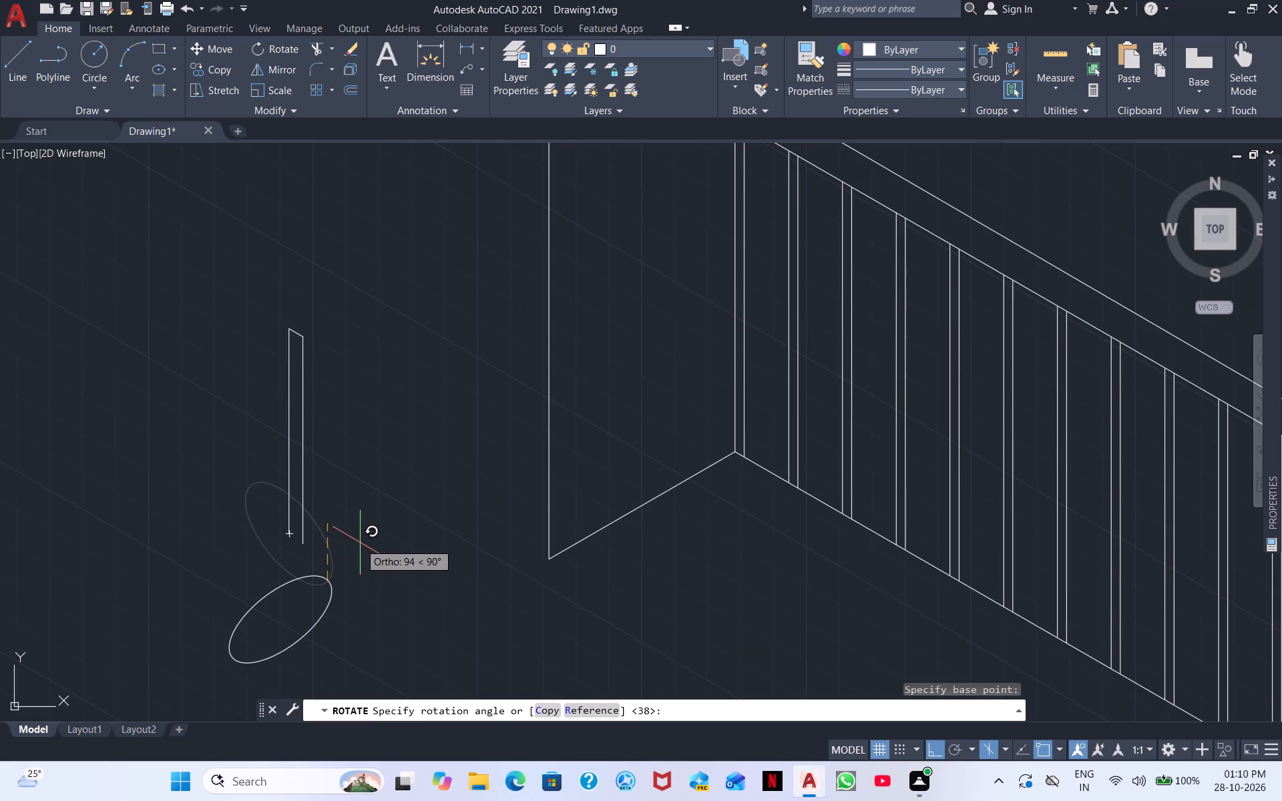
left_click(376, 482)
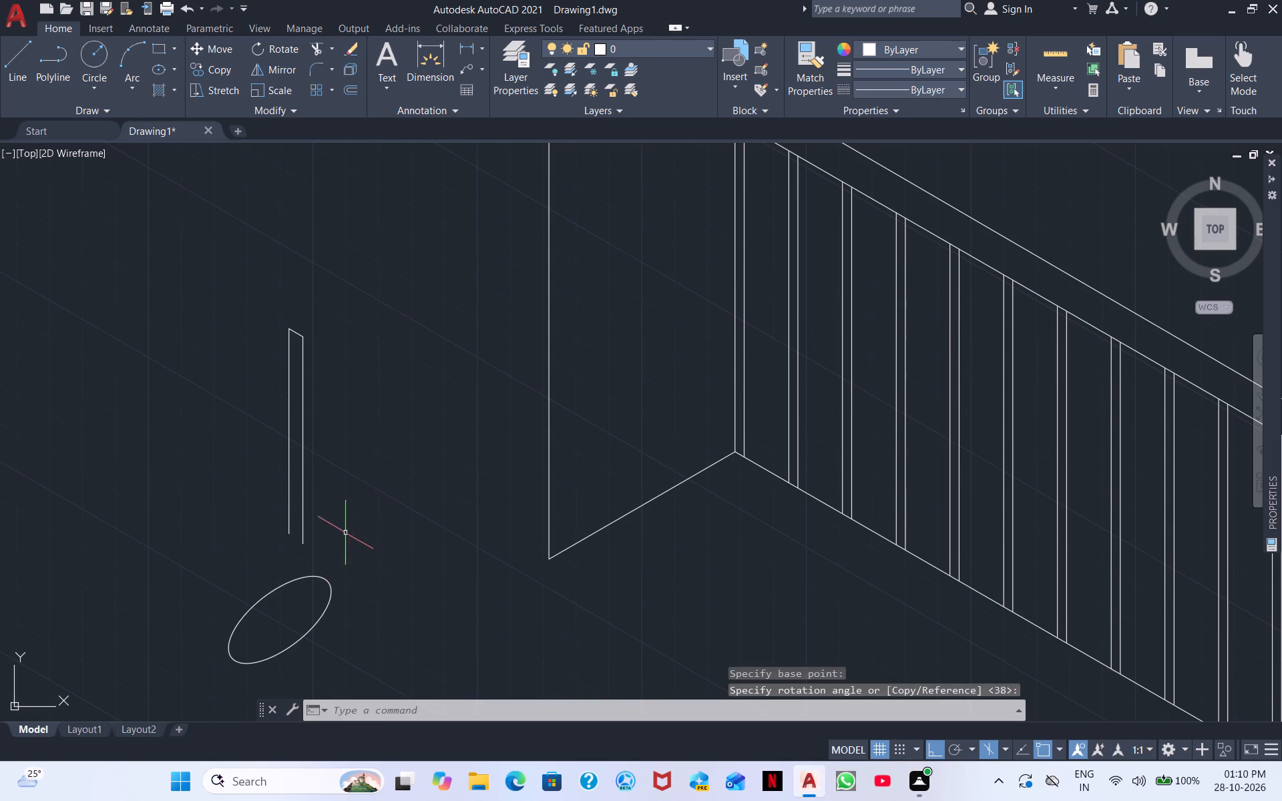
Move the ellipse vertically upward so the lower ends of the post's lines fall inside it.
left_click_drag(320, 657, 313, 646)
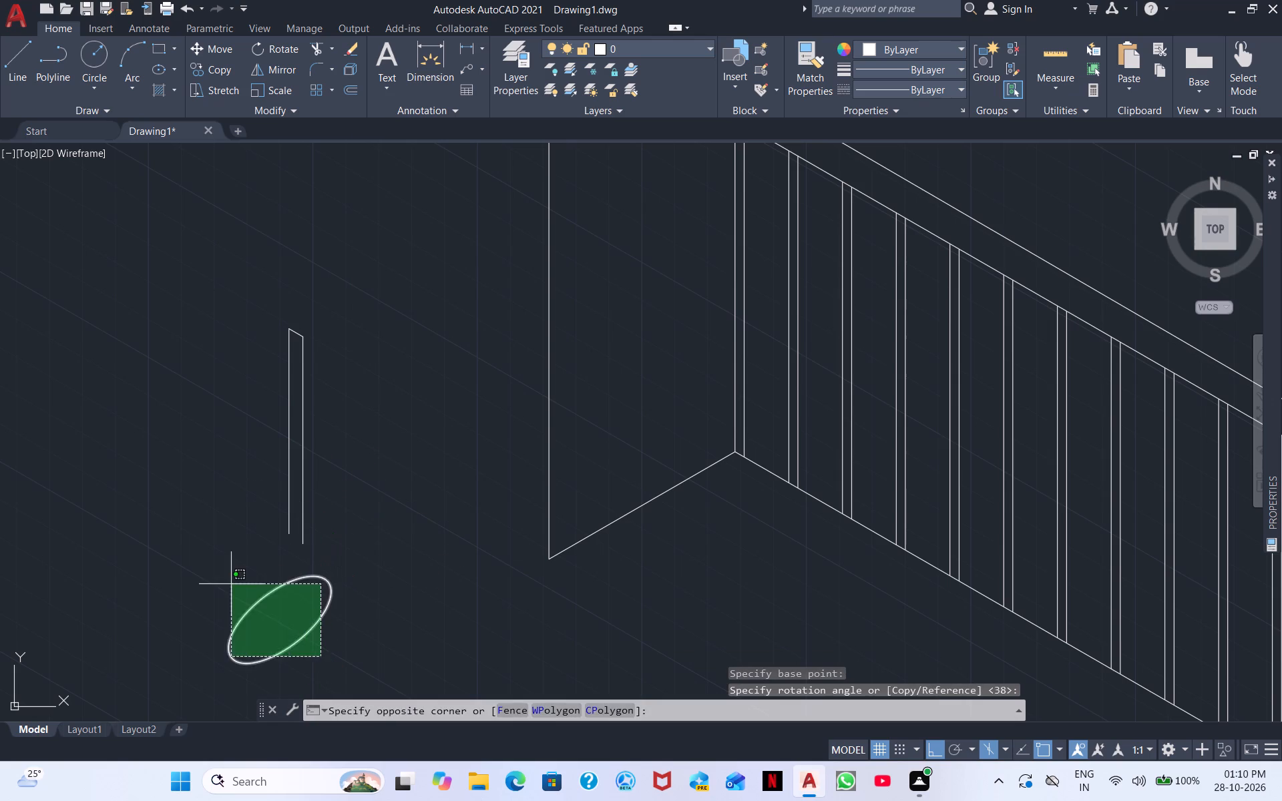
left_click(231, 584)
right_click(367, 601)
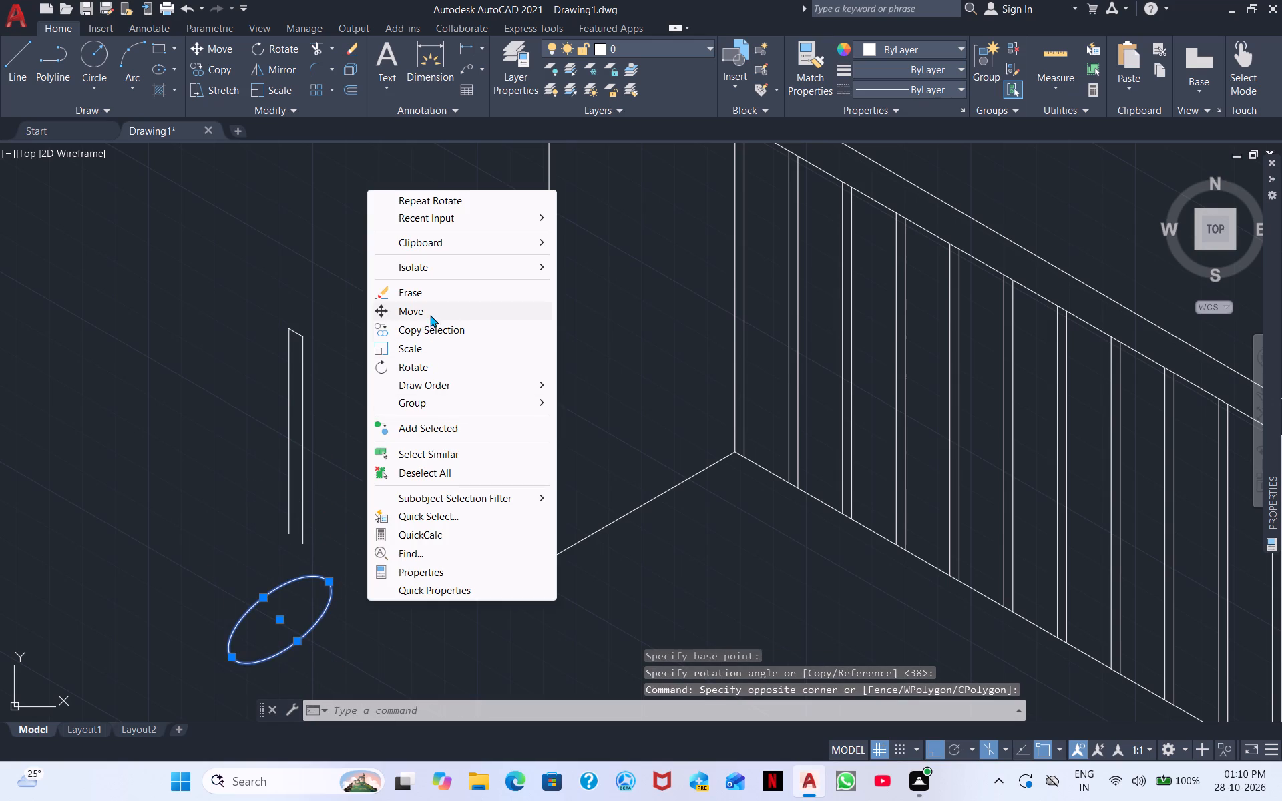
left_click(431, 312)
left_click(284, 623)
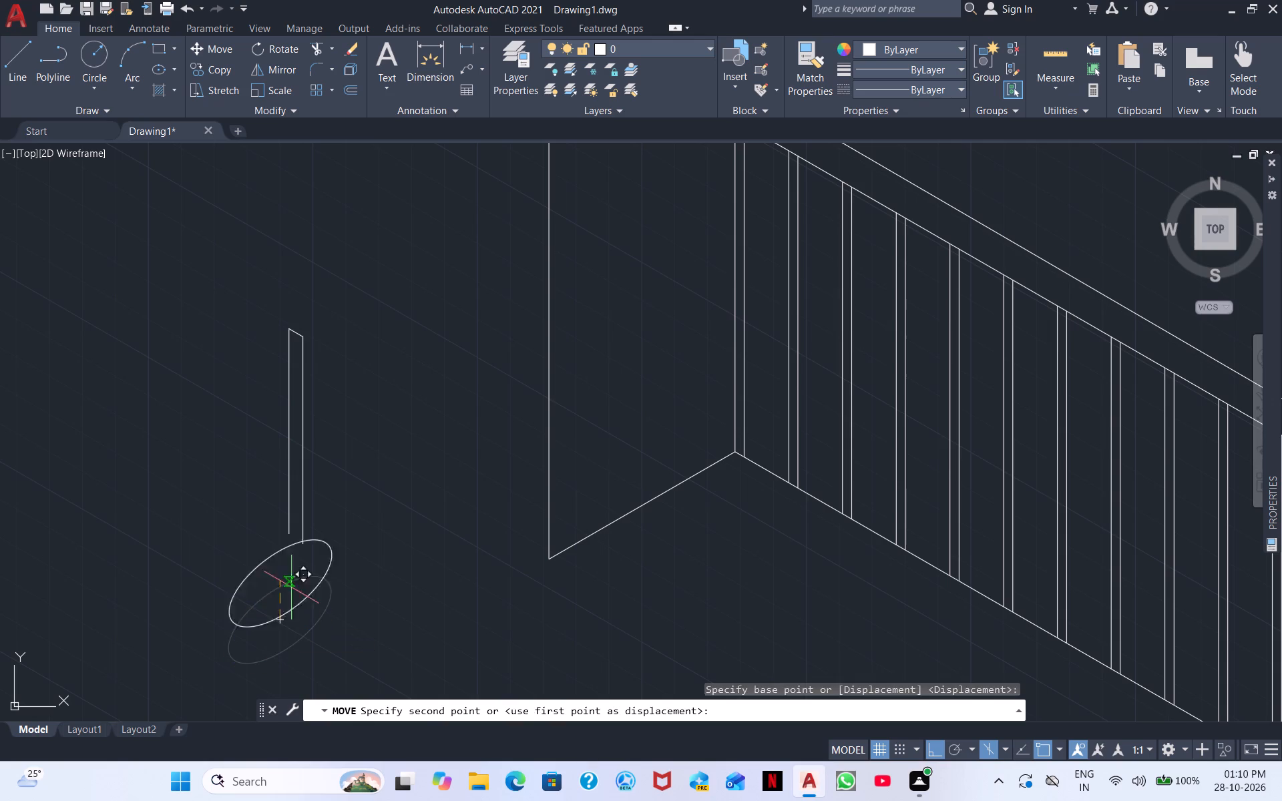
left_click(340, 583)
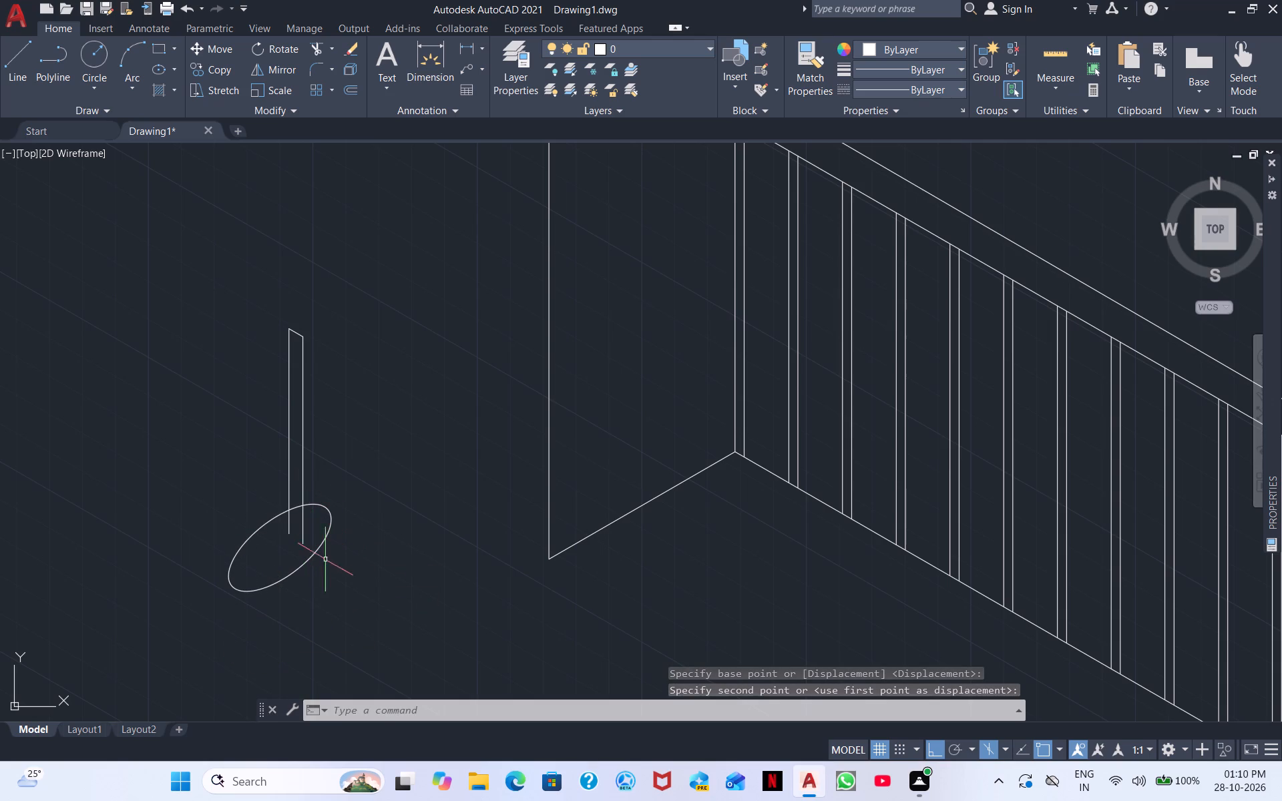
Erase the ellipse around the base of the narrow post.
left_click(335, 579)
double_click(288, 565)
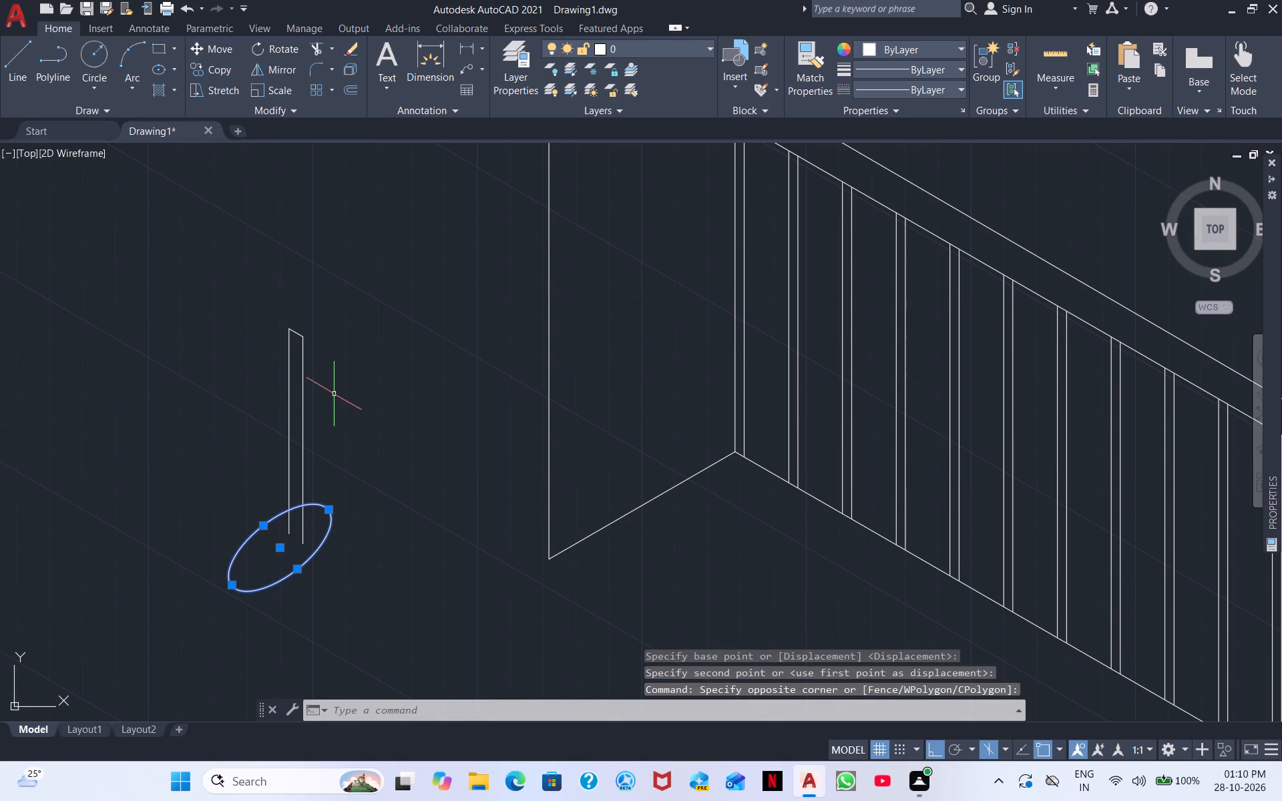
key("Escape")
left_click(337, 545)
left_click(317, 525)
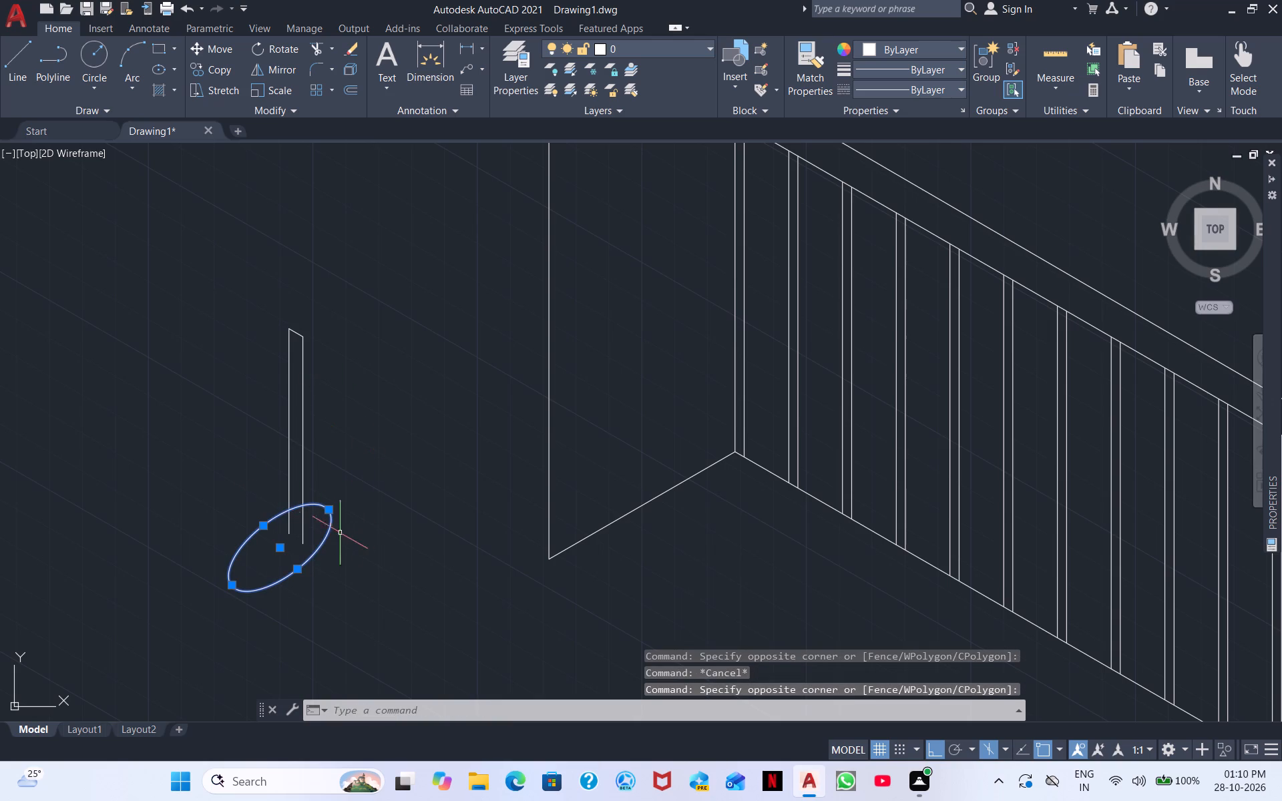
right_click(387, 517)
left_click(479, 212)
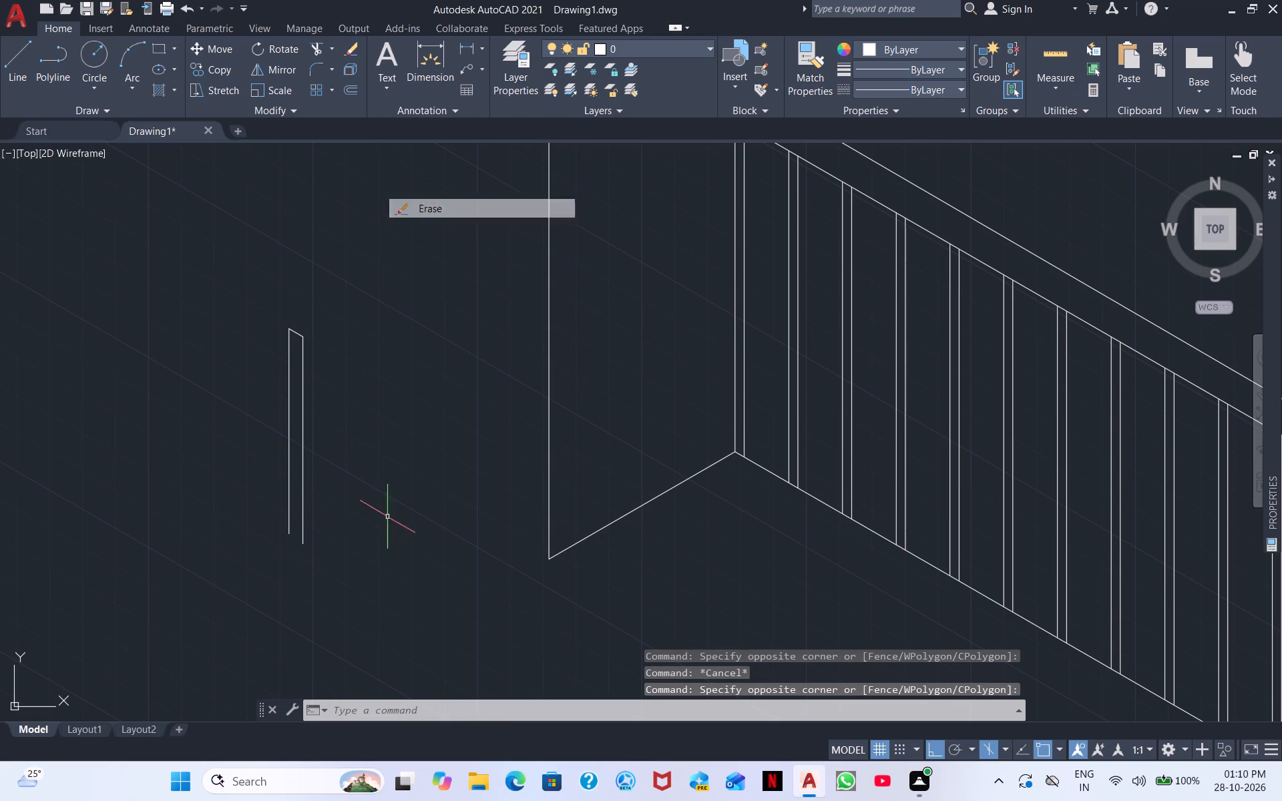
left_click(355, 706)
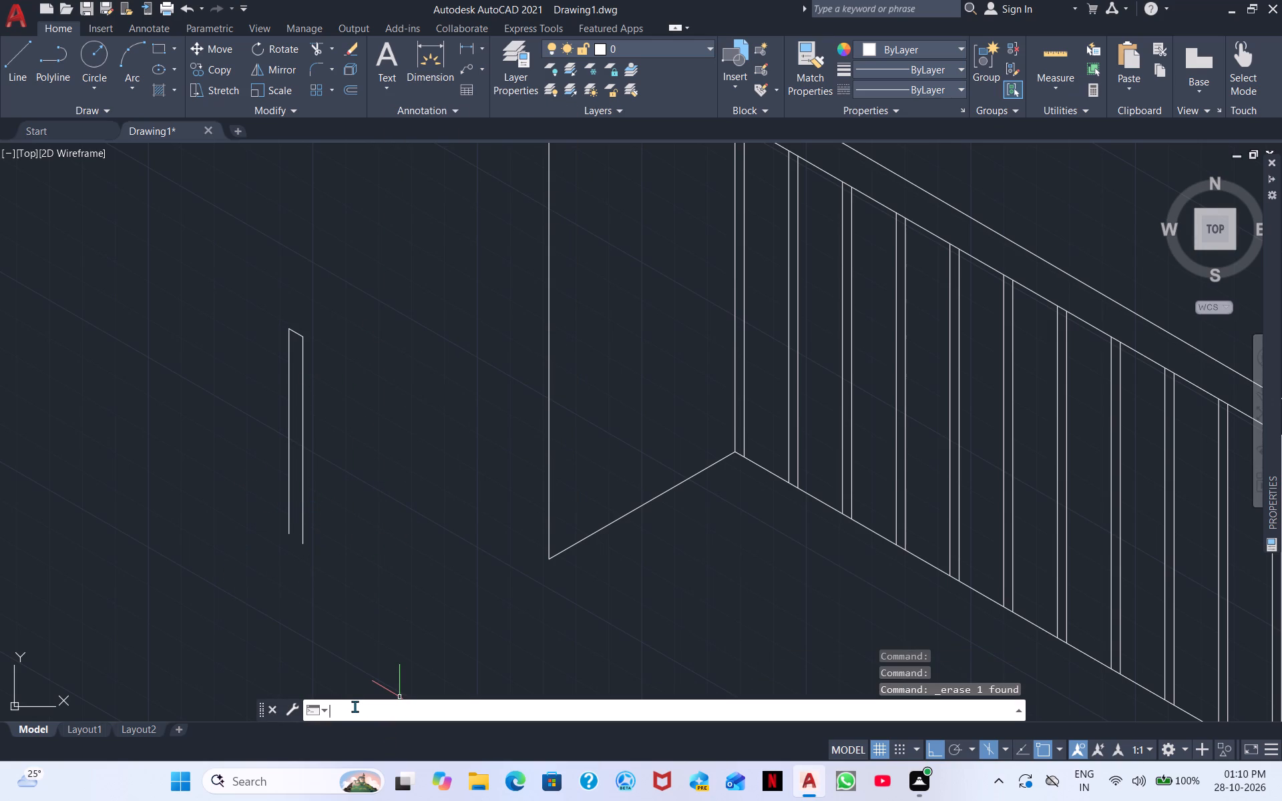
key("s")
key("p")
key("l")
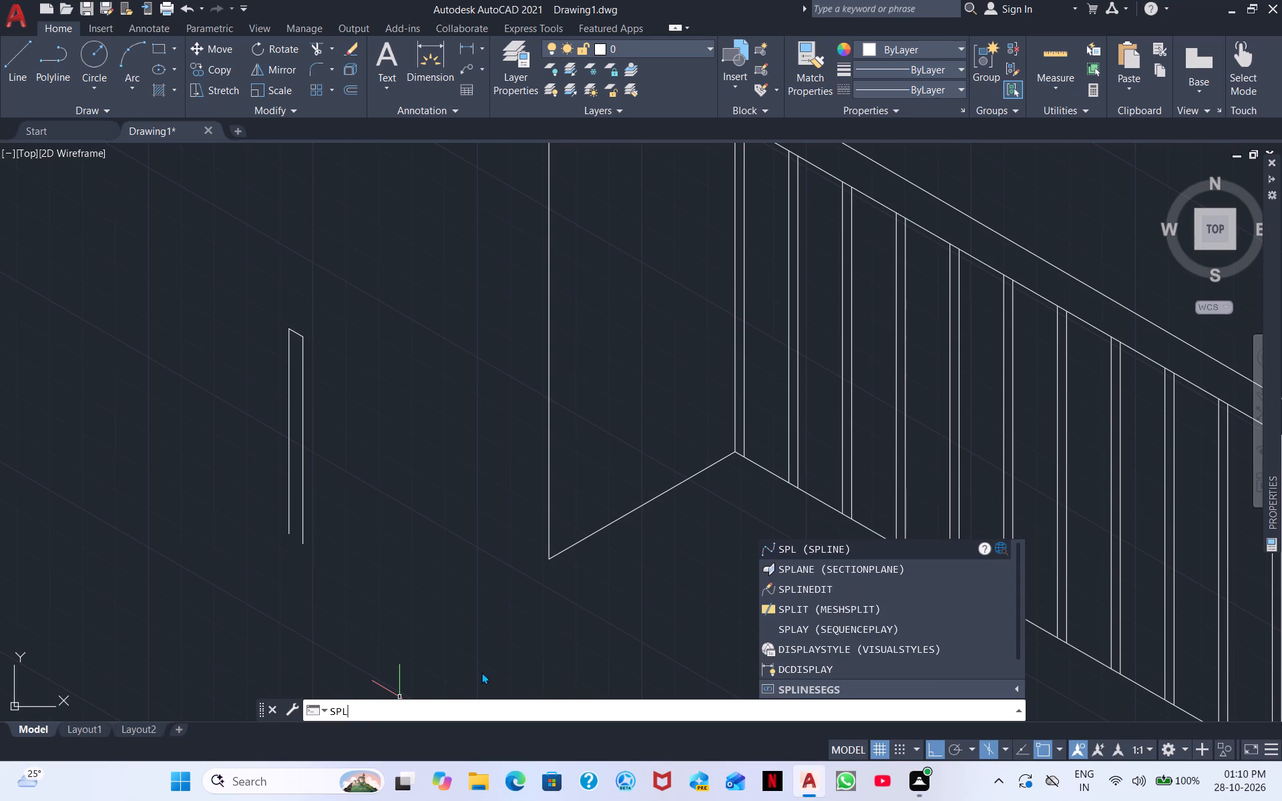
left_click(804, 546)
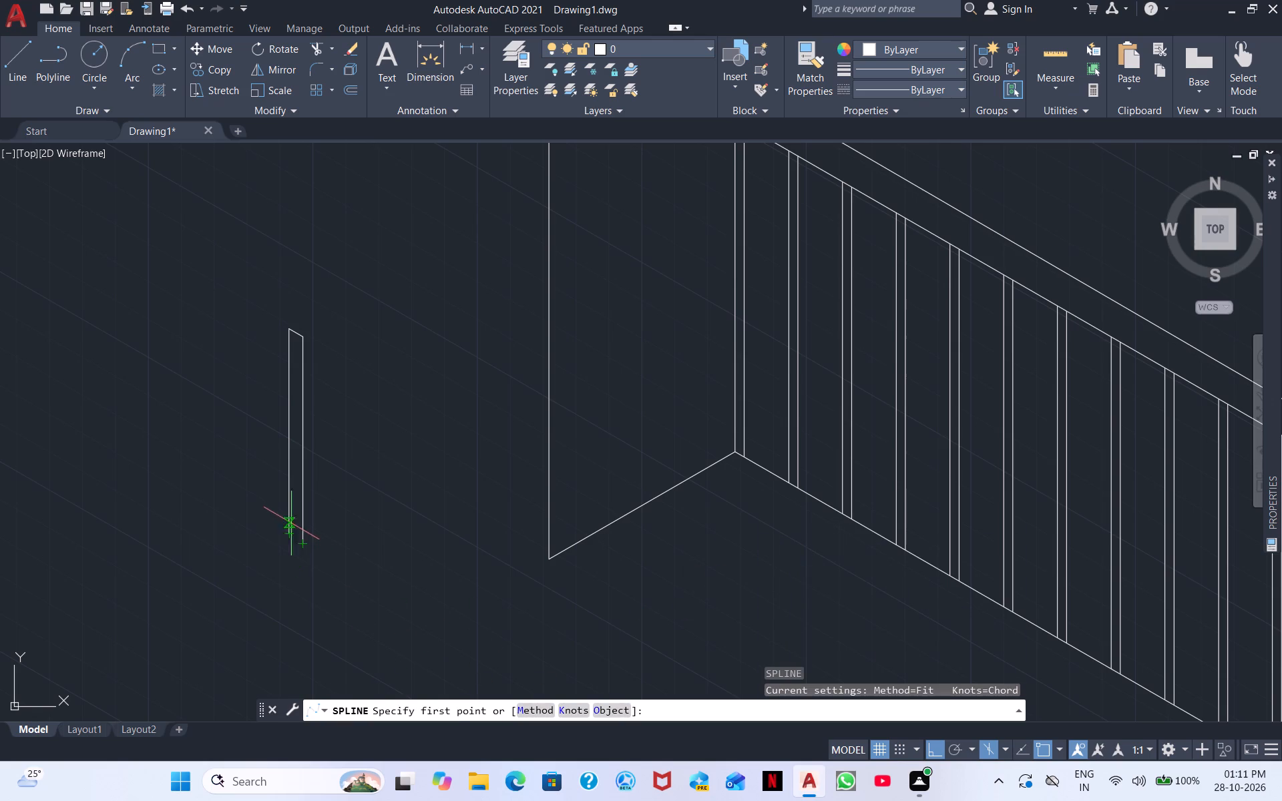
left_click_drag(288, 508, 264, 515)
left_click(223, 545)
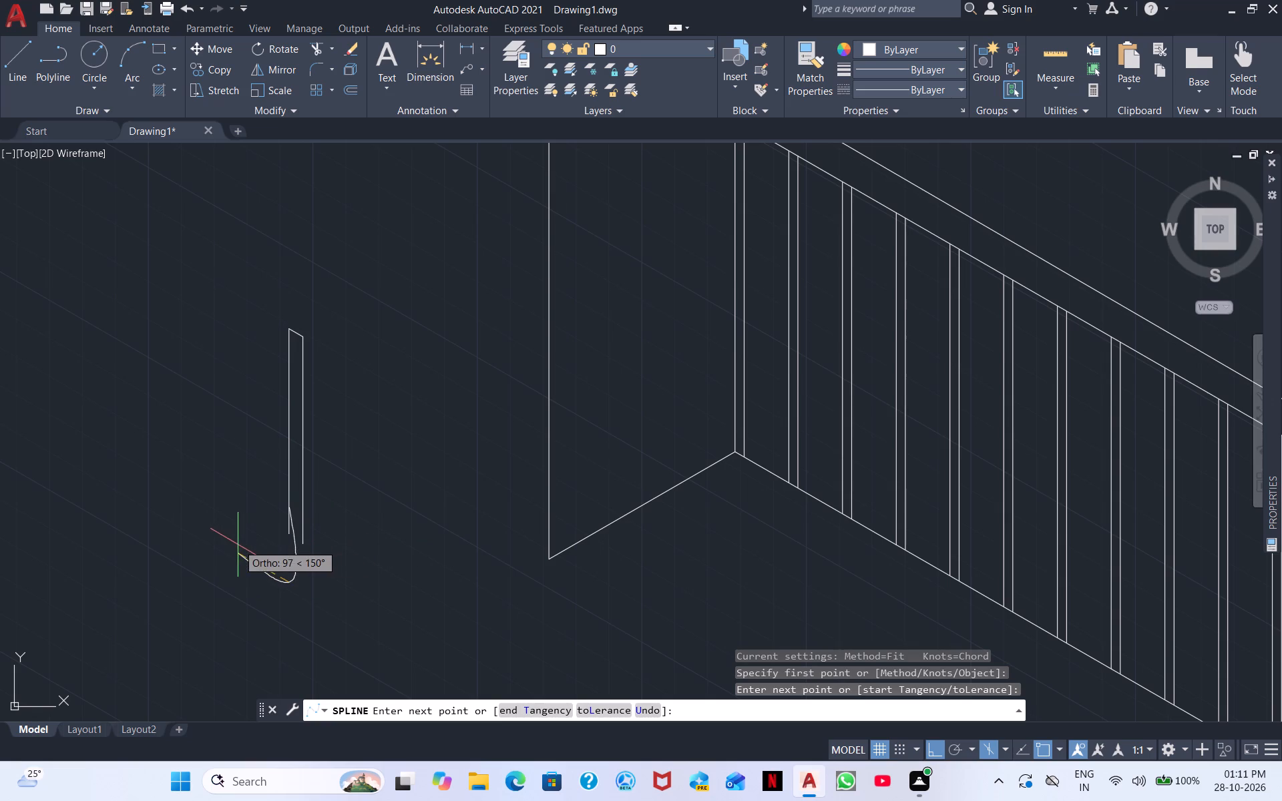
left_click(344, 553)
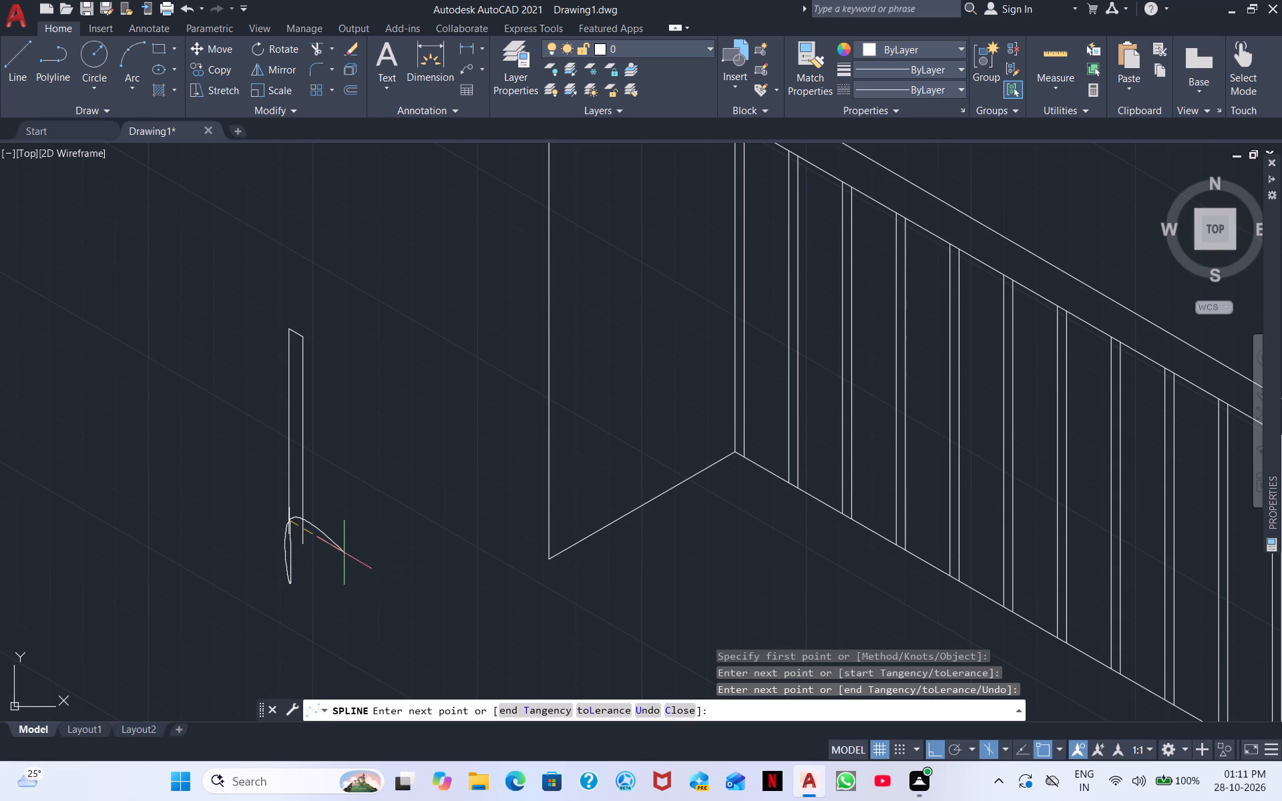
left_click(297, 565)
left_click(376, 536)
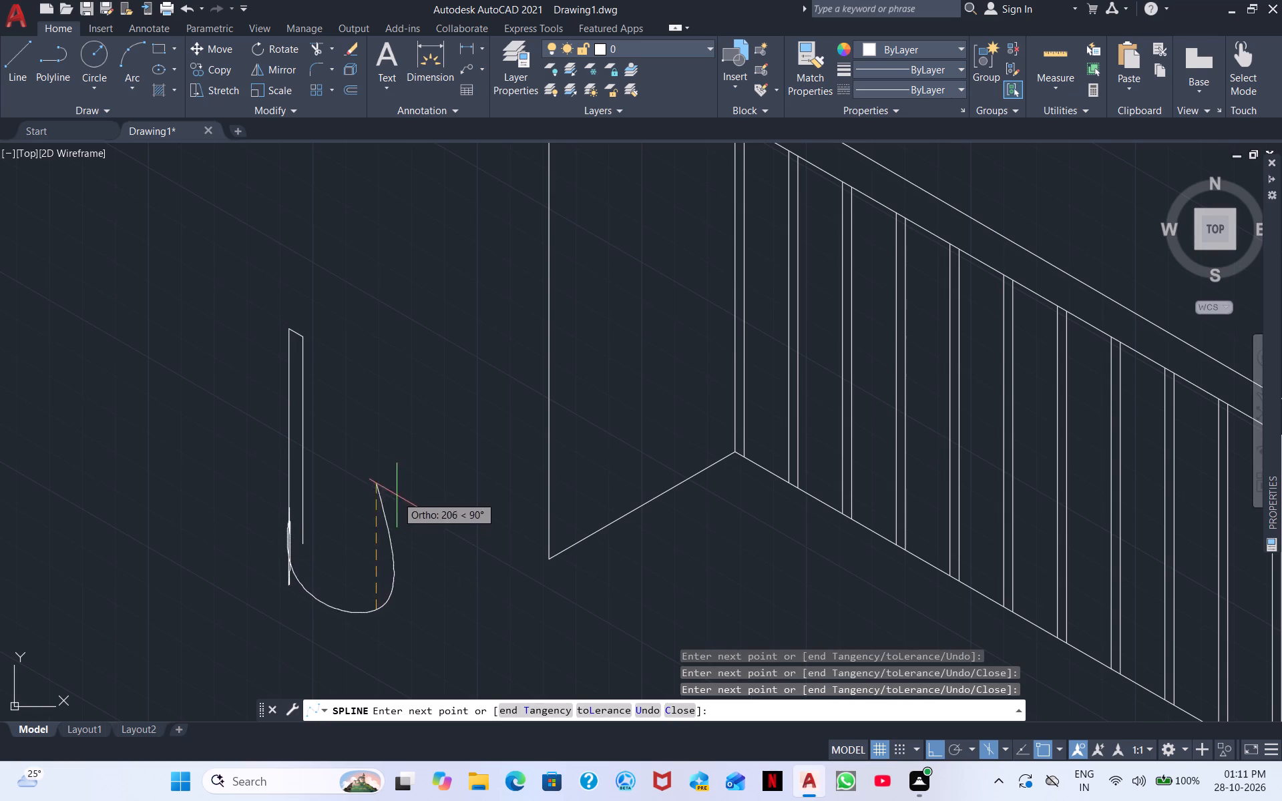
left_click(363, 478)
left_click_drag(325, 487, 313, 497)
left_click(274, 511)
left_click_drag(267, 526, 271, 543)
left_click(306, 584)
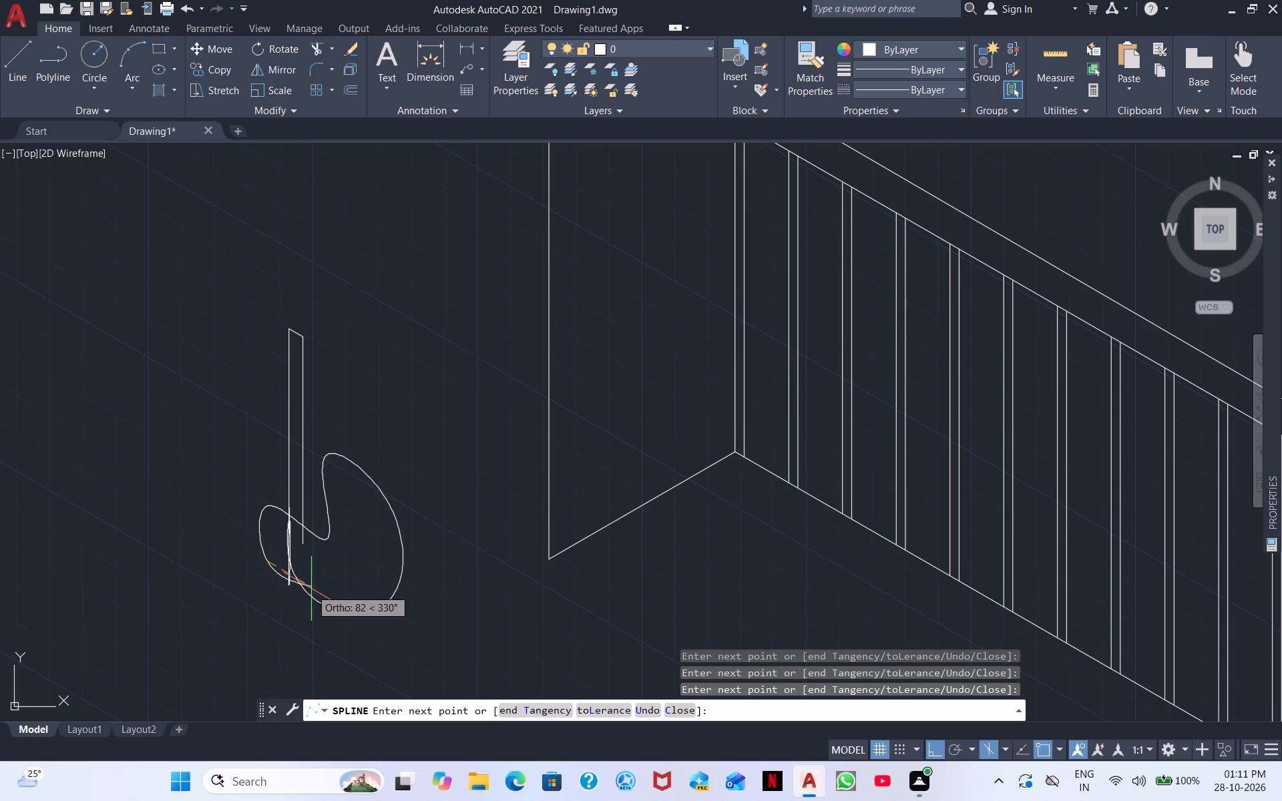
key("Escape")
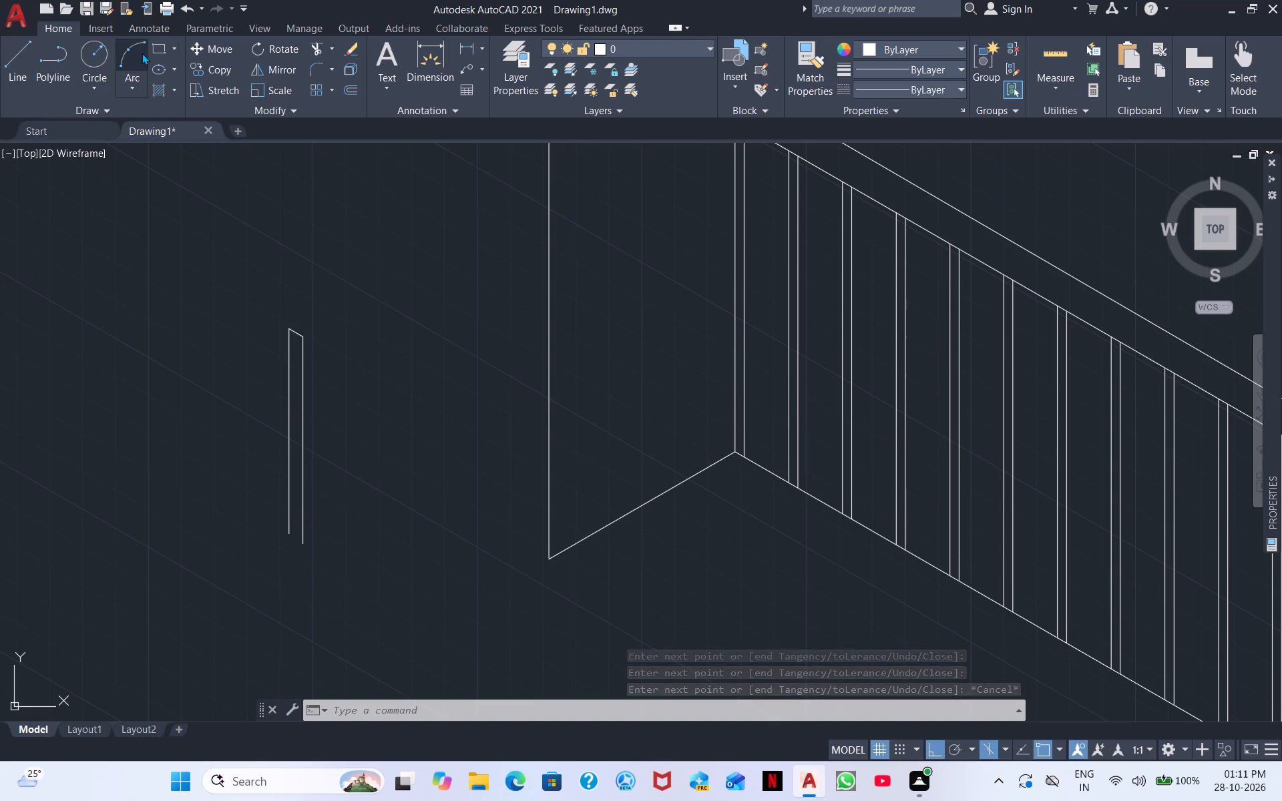
Draw a slanted ellipse centred on the lower end of the post's longer-side line, passing through the other line's lower end.
left_click(158, 63)
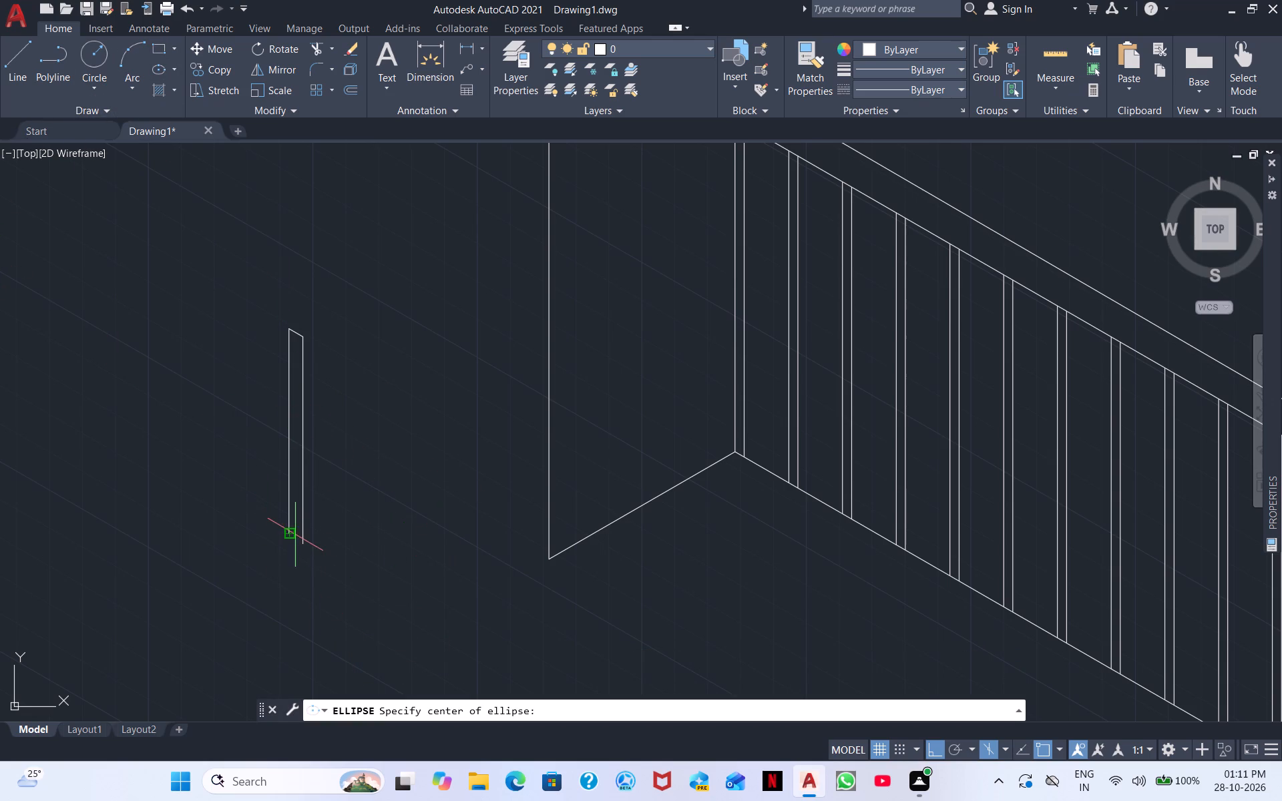
left_click(290, 534)
left_click(296, 547)
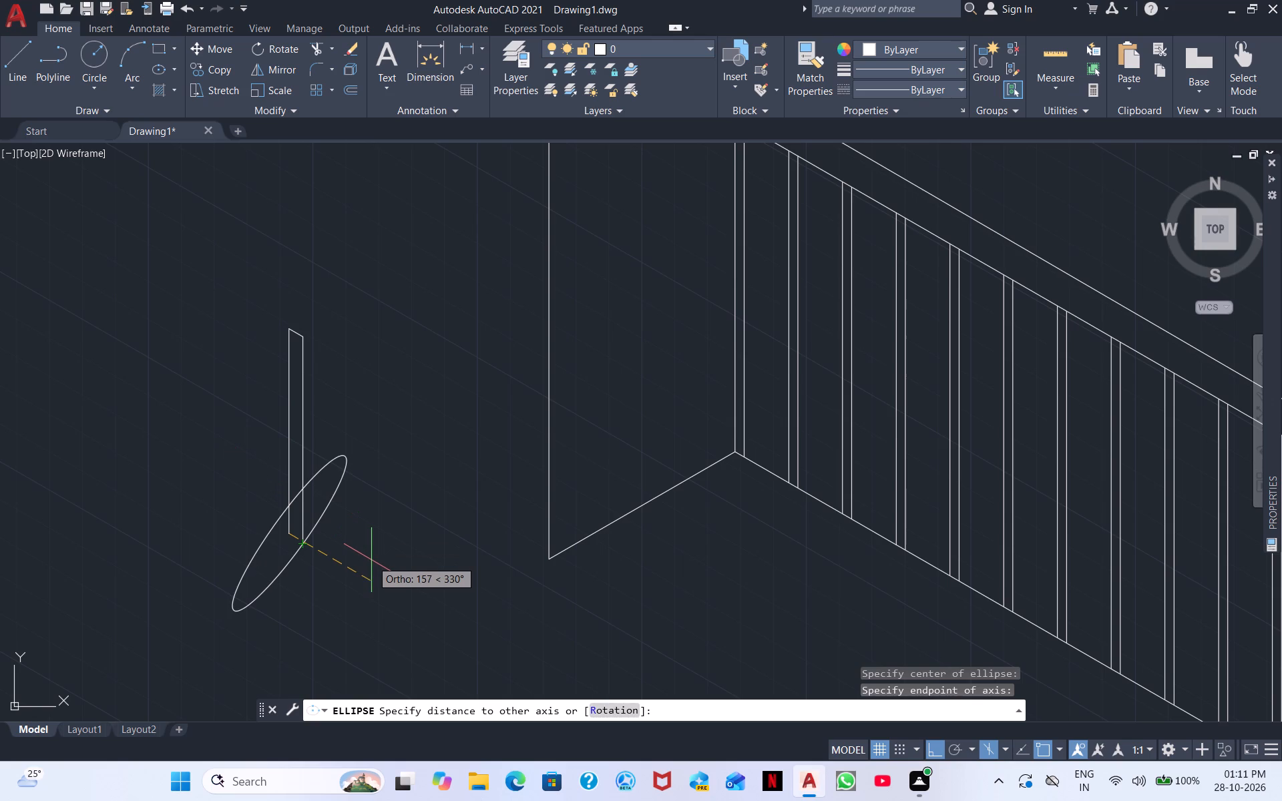
left_click(348, 554)
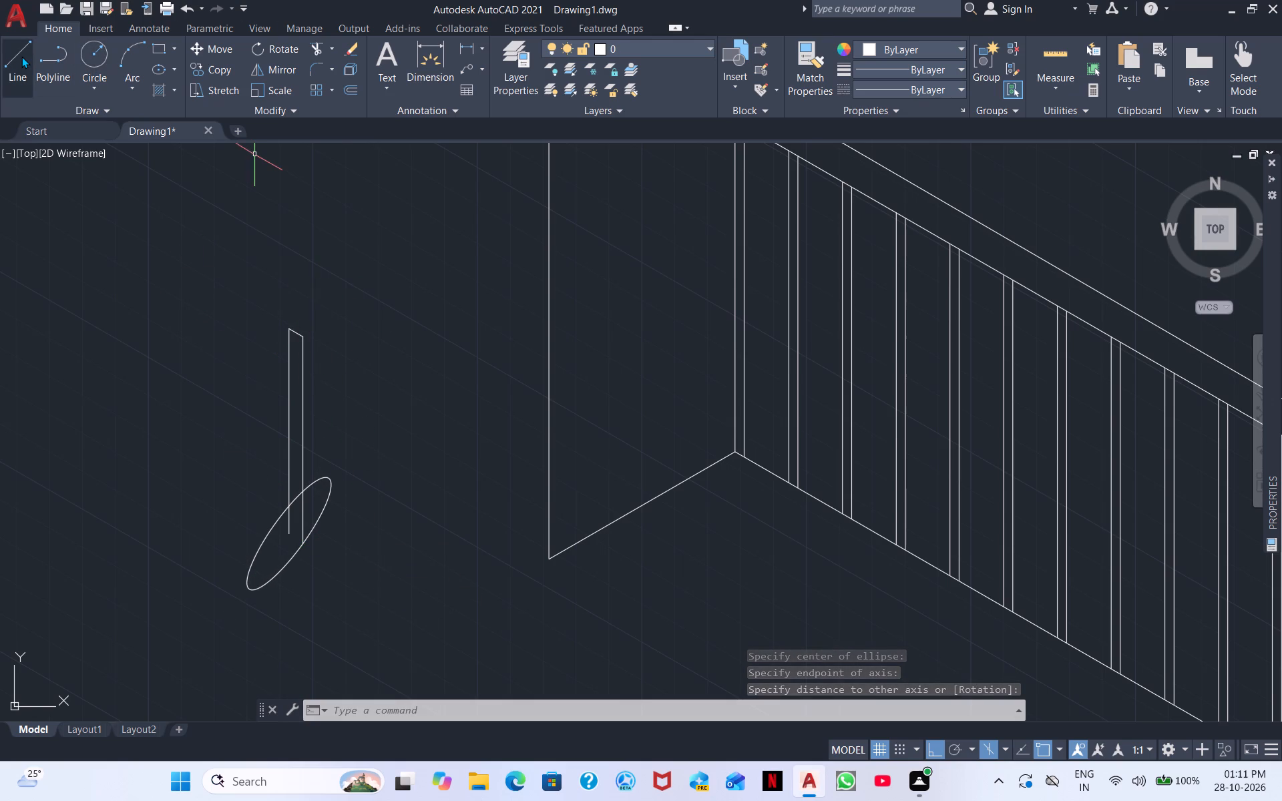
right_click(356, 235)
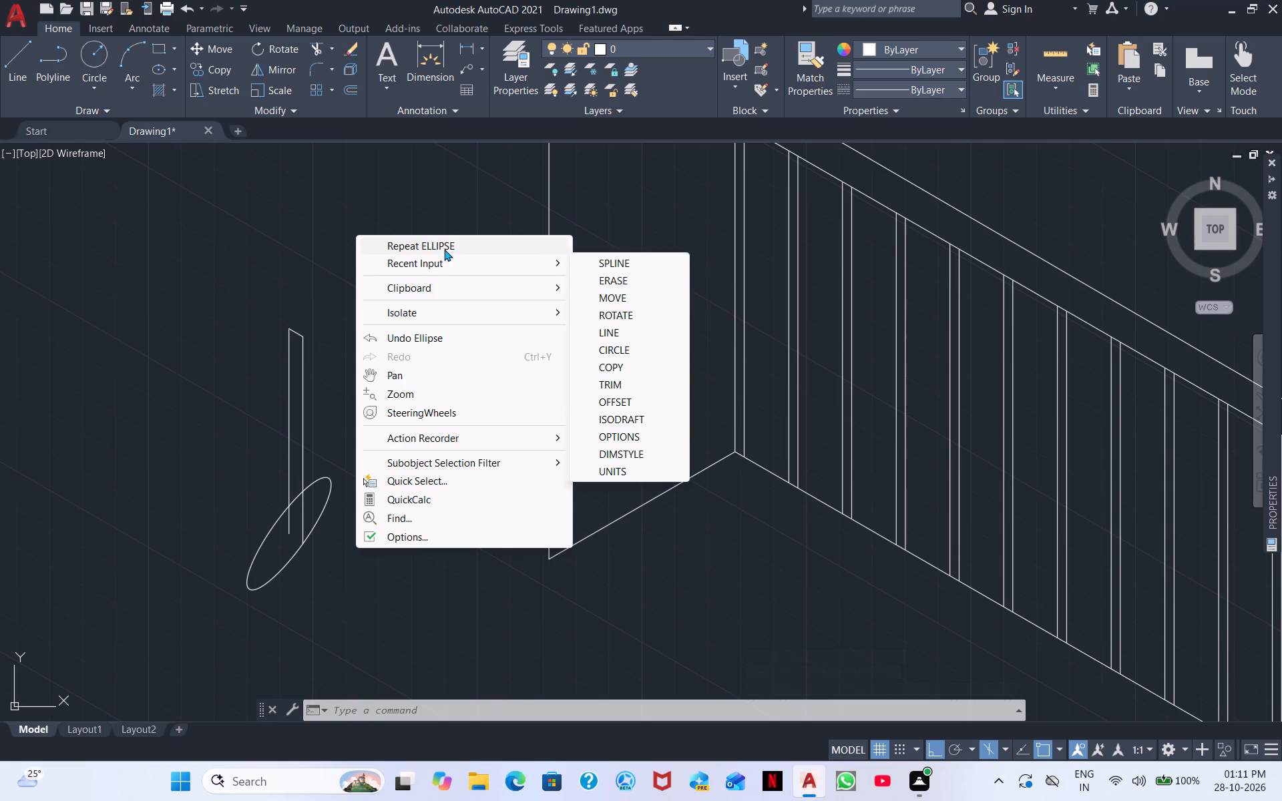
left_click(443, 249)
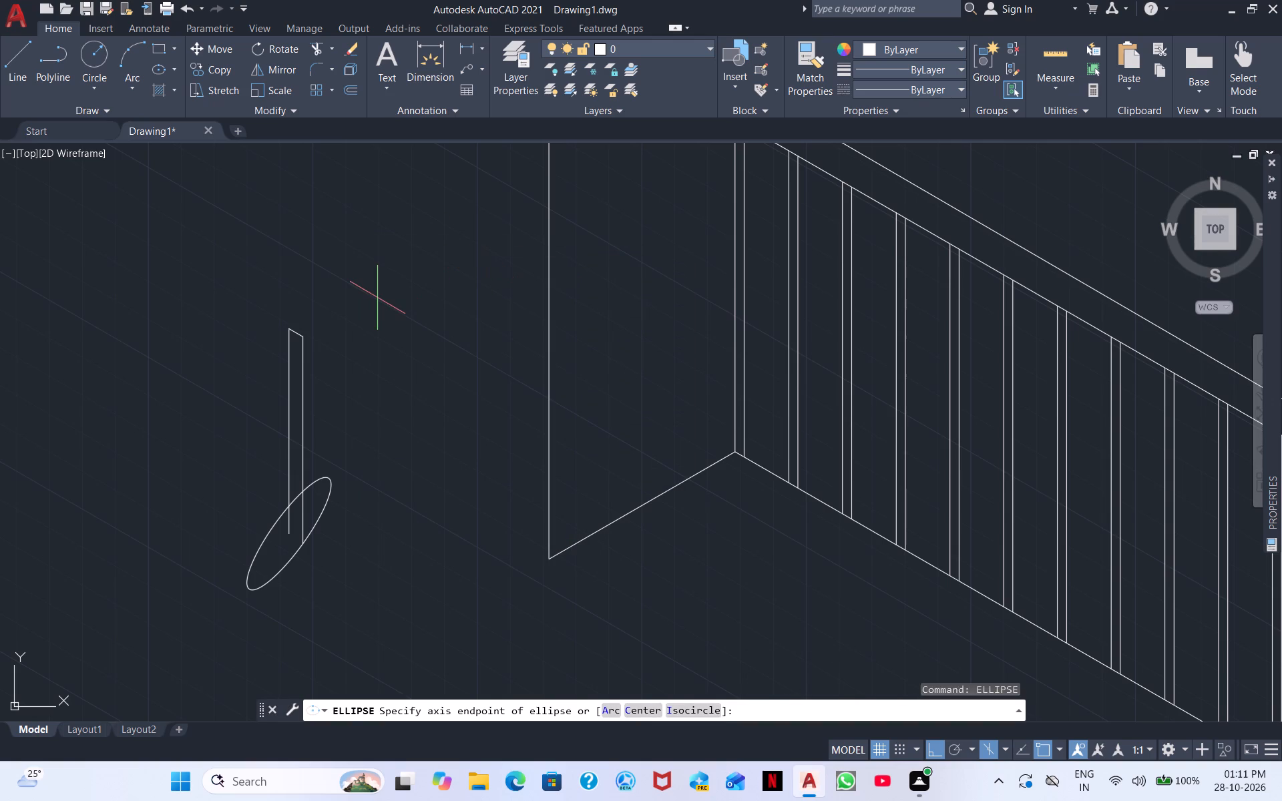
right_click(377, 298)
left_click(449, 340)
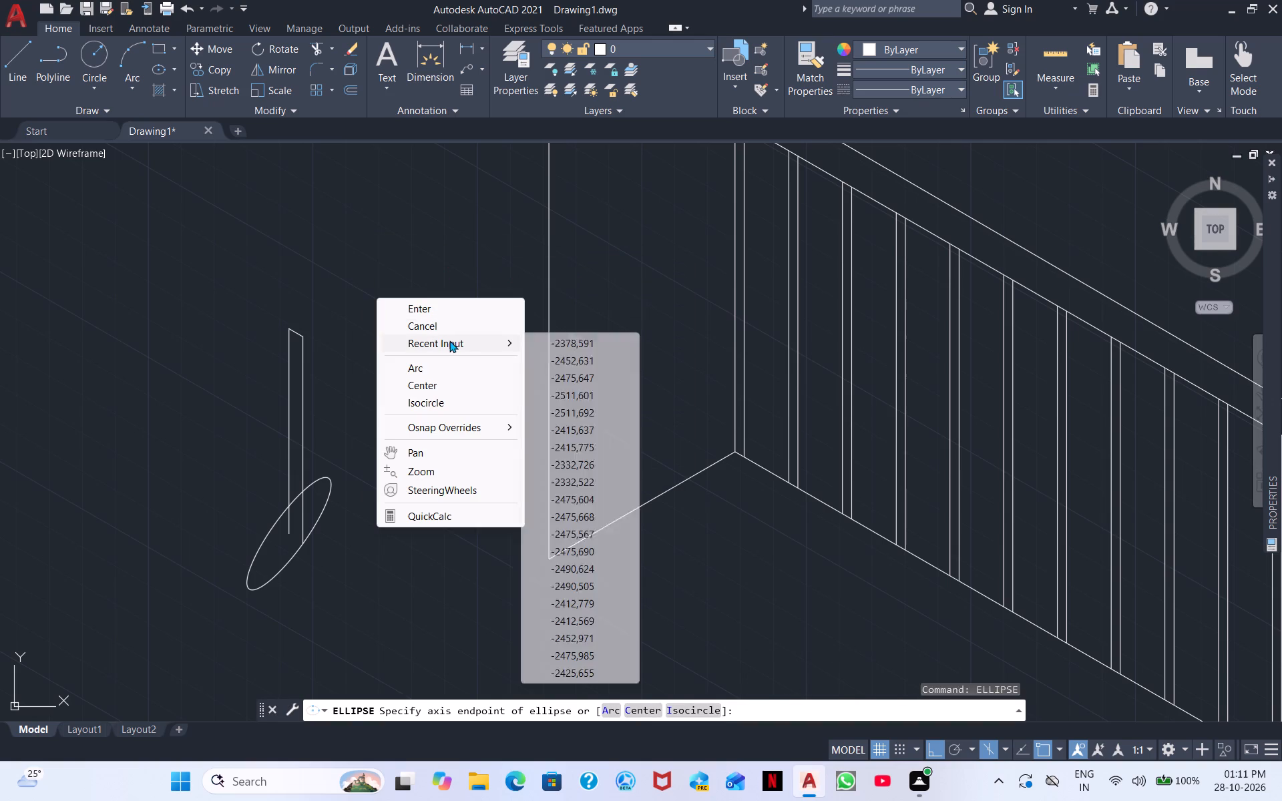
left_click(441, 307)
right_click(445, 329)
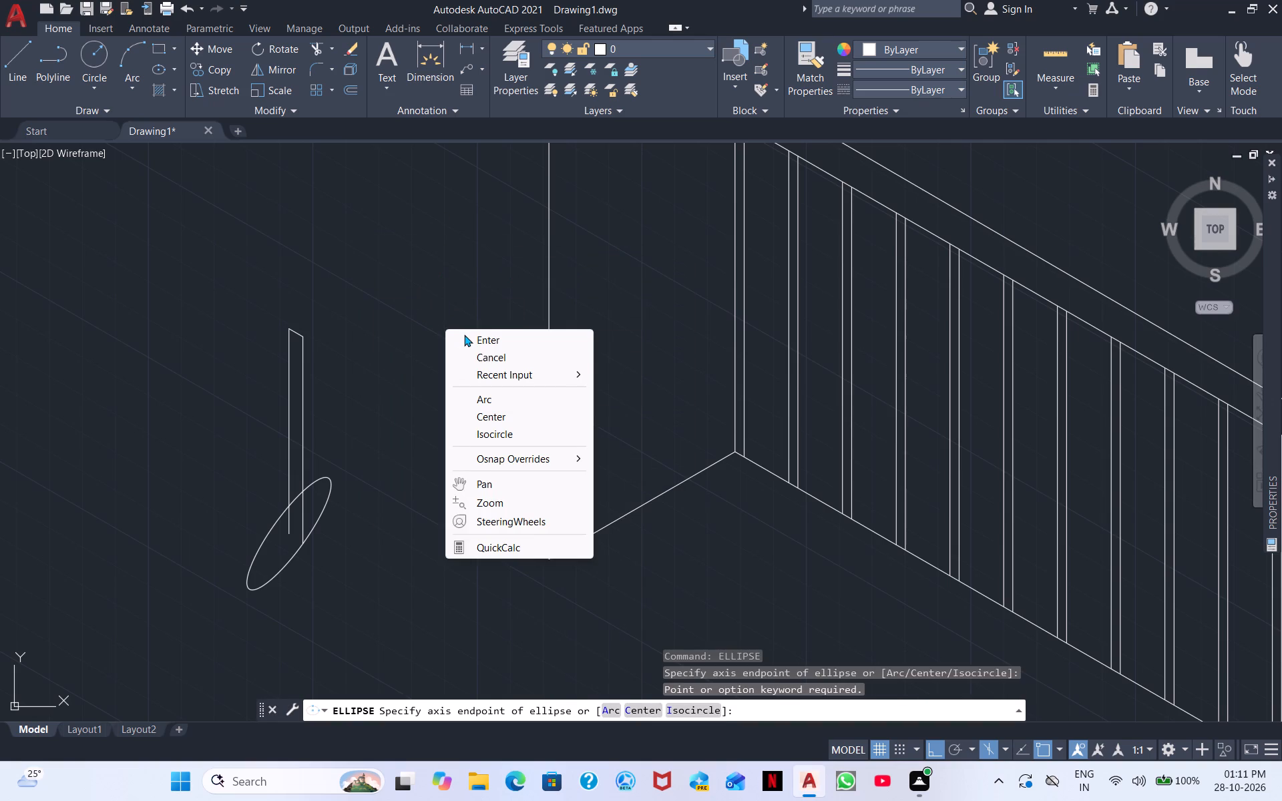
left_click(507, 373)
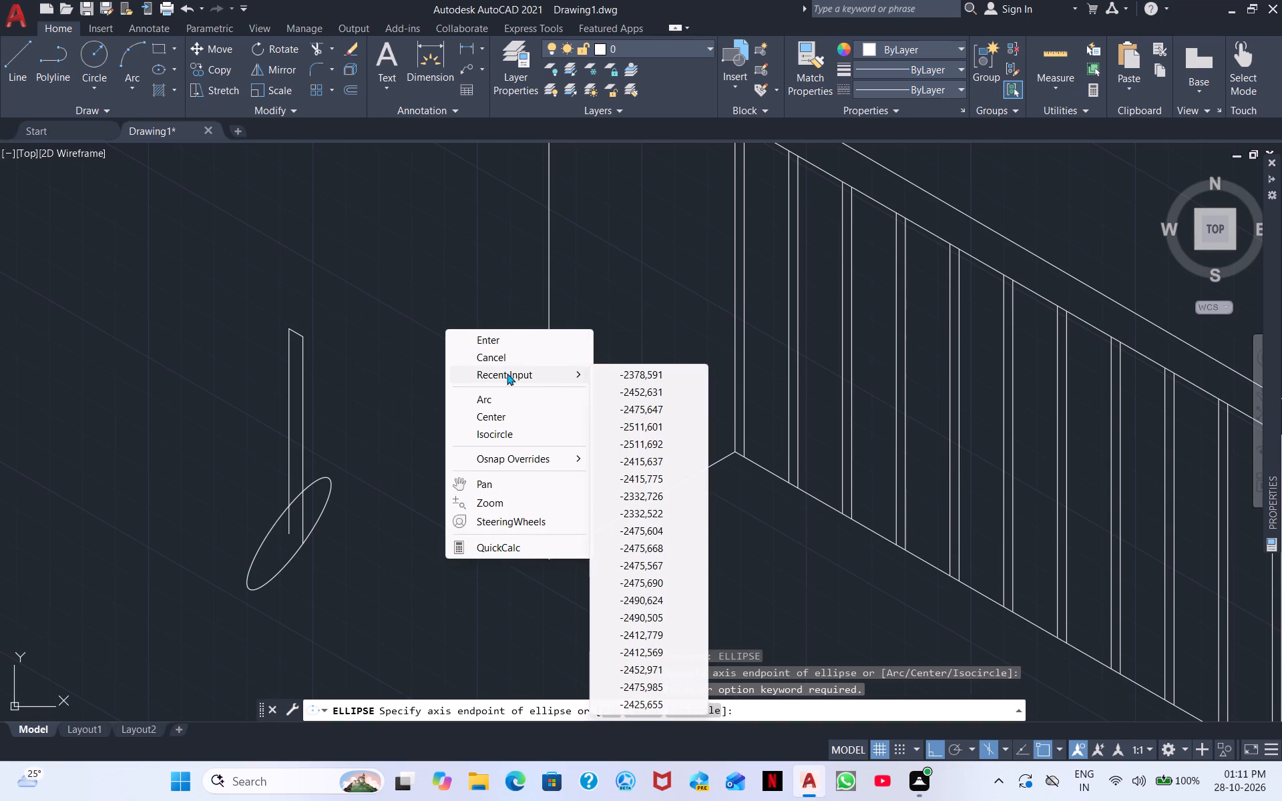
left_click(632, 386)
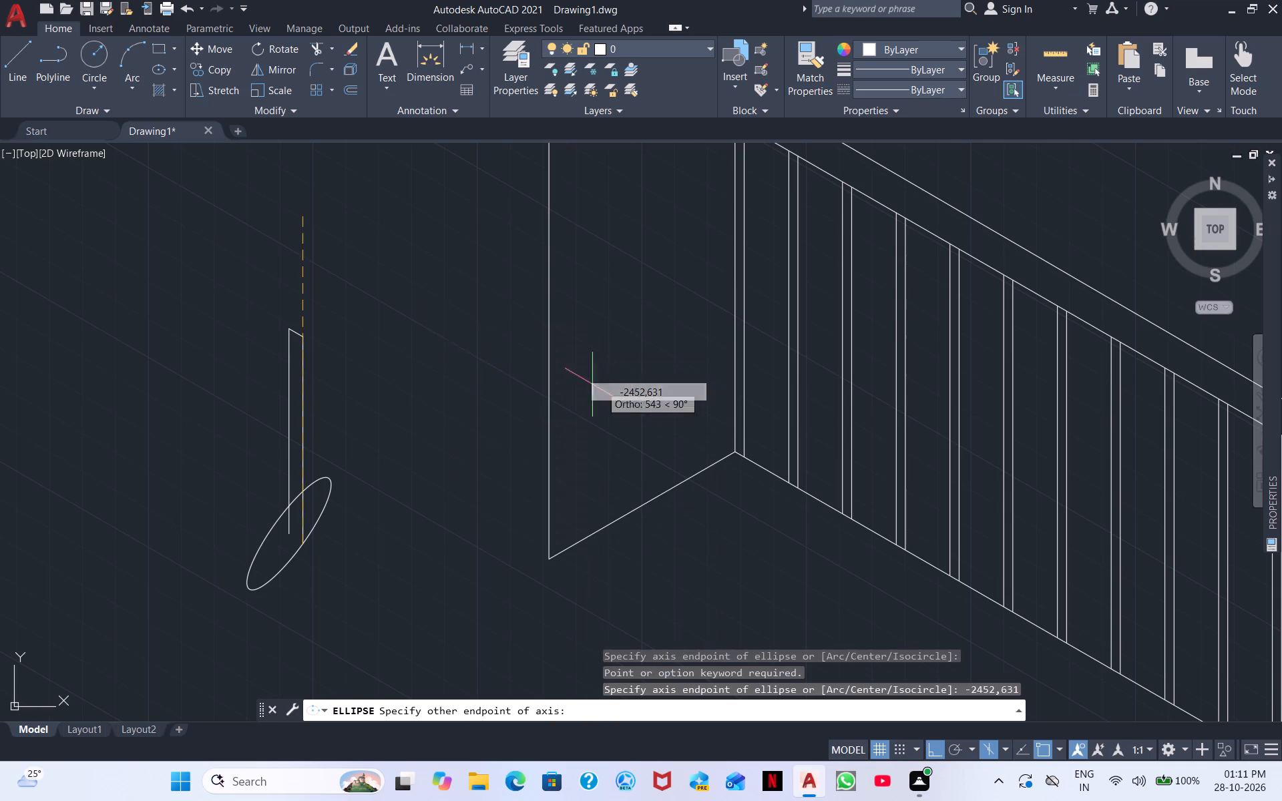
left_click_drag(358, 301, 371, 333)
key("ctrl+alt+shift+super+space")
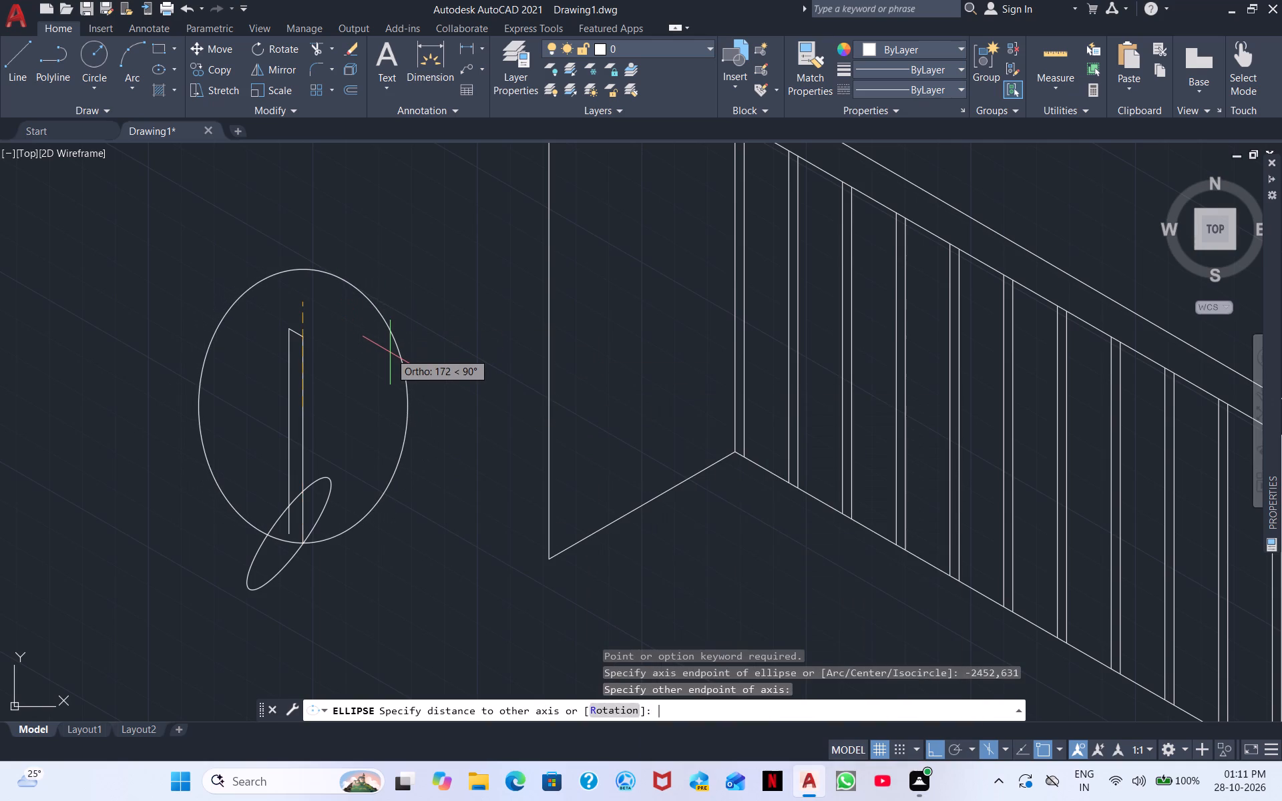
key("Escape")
With Ortho off, draw a closed L-shaped spline for the chair's back and seat, passing through the top end of the post's longer-side line.
right_click(415, 398)
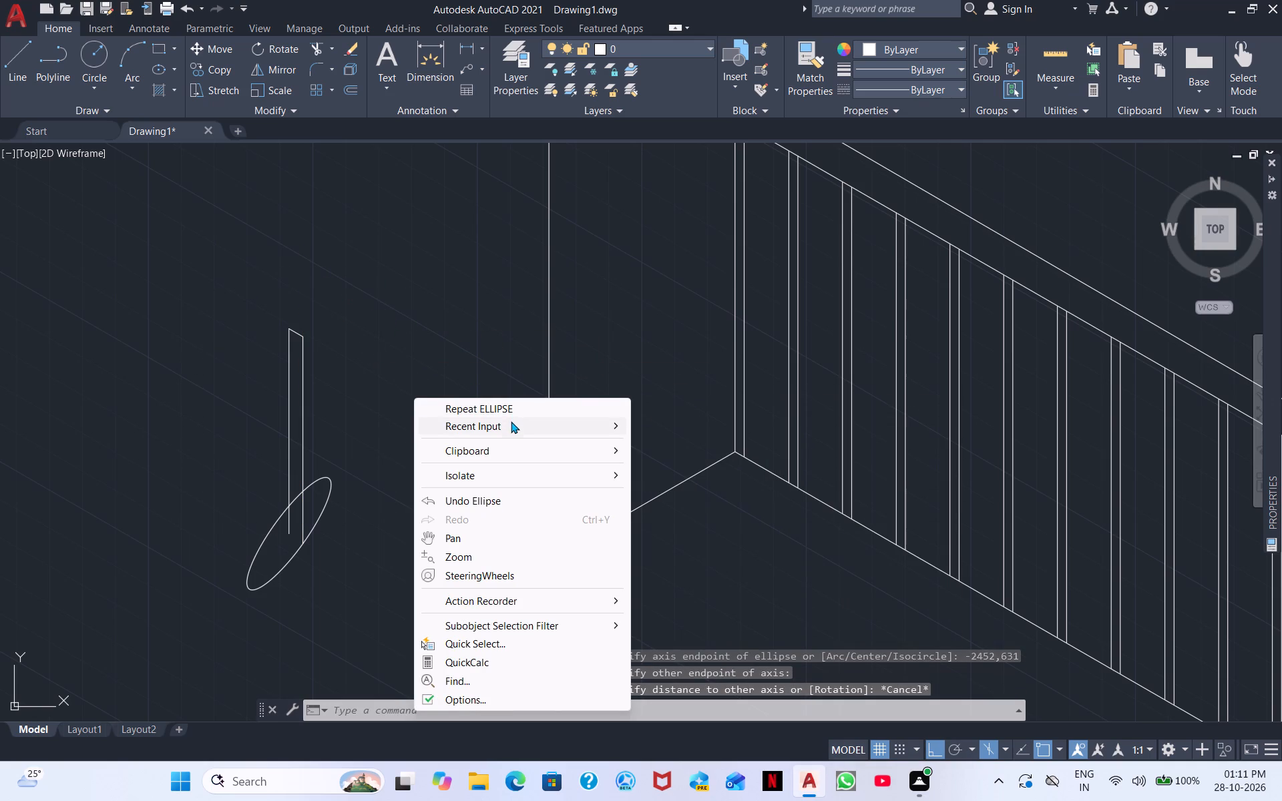
left_click(511, 422)
left_click(686, 442)
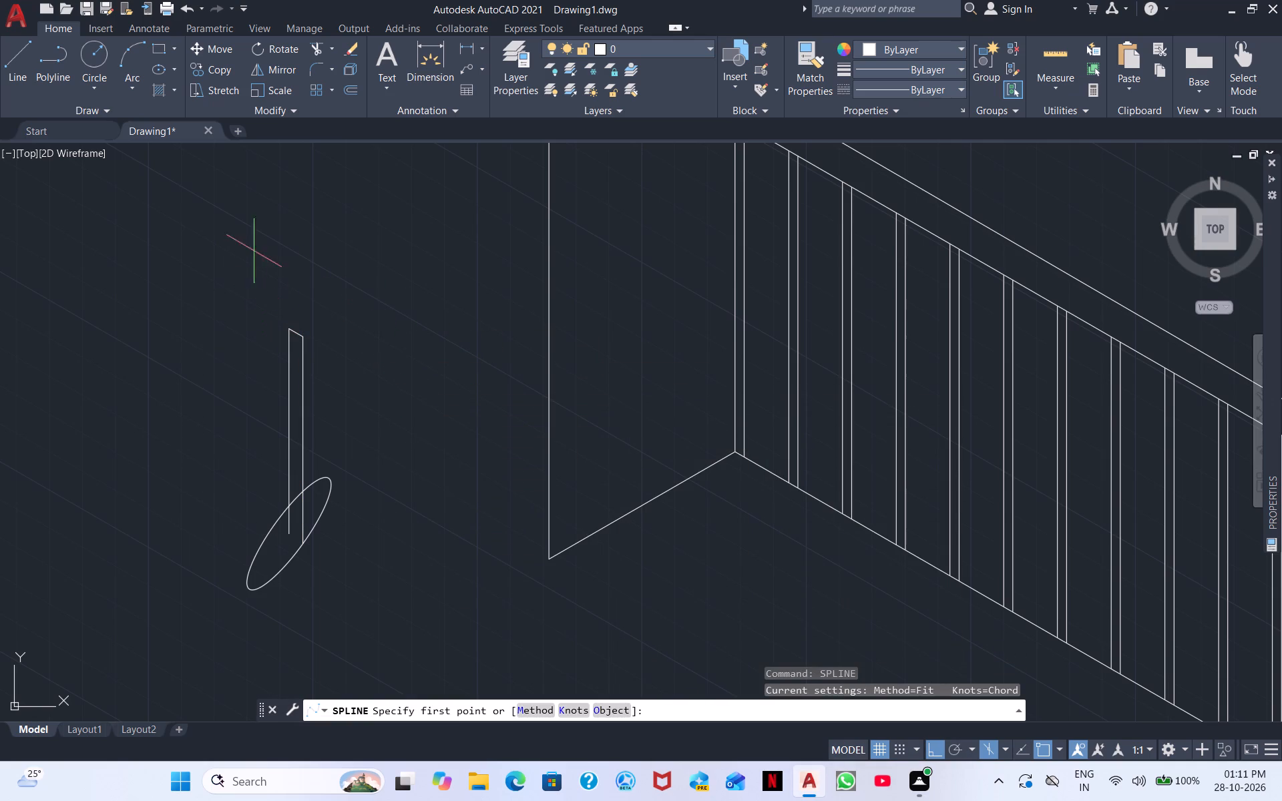
scroll(266, 220, "down", 2)
scroll(267, 220, "up", 2)
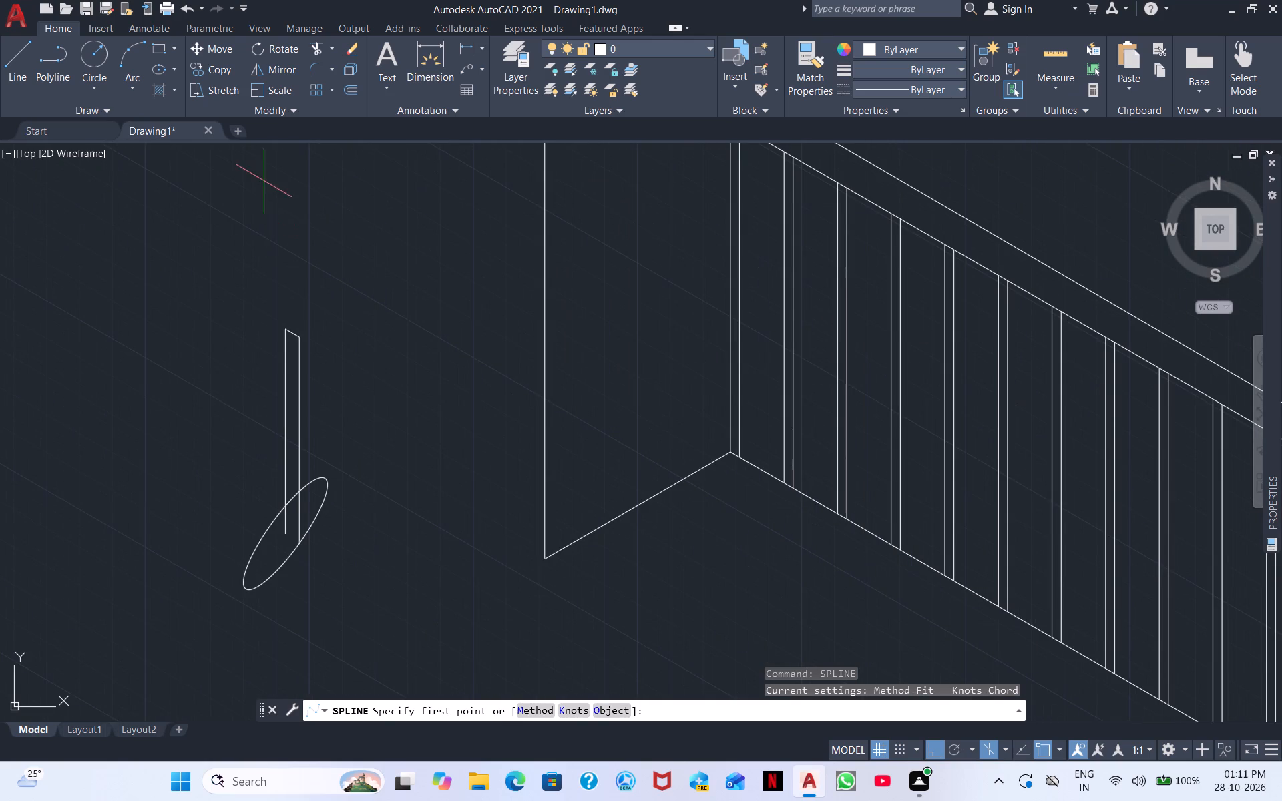
left_click(264, 180)
left_click(290, 330)
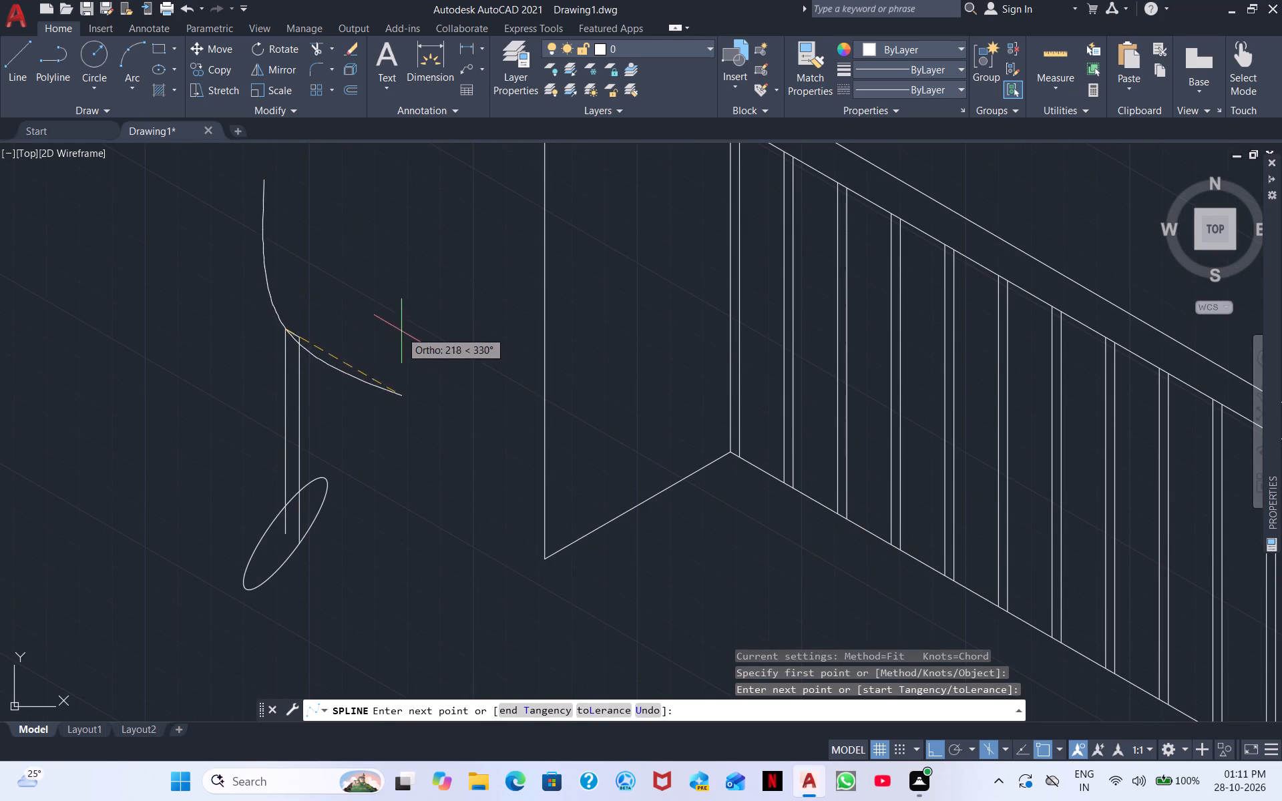
left_click(926, 754)
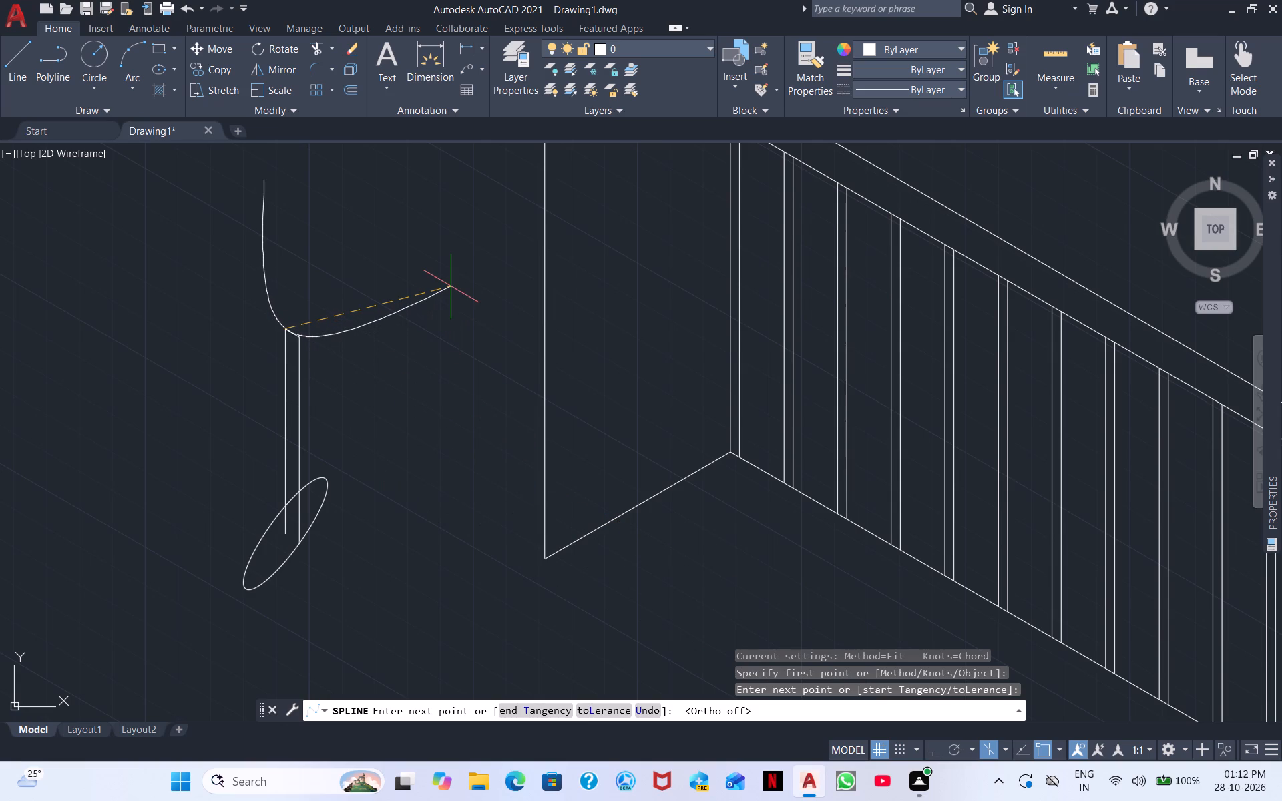
left_click(449, 286)
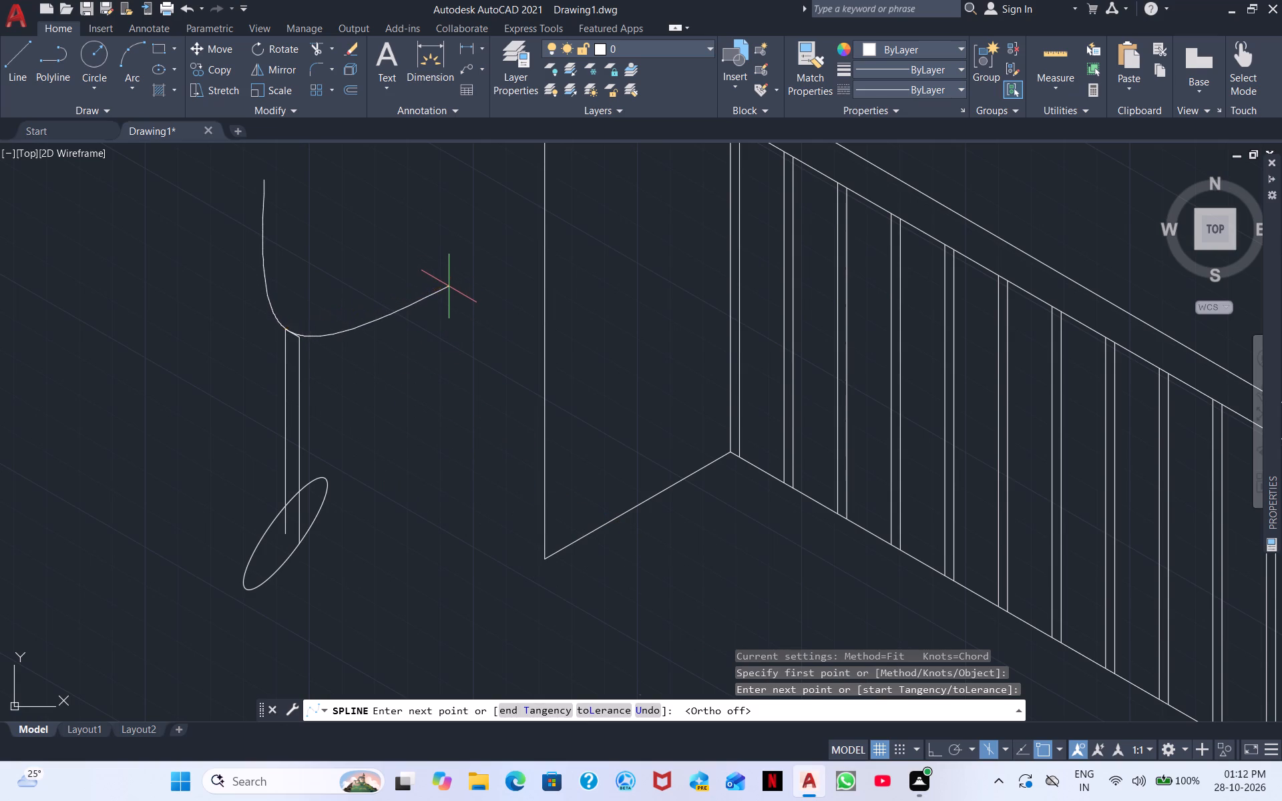
left_click(426, 278)
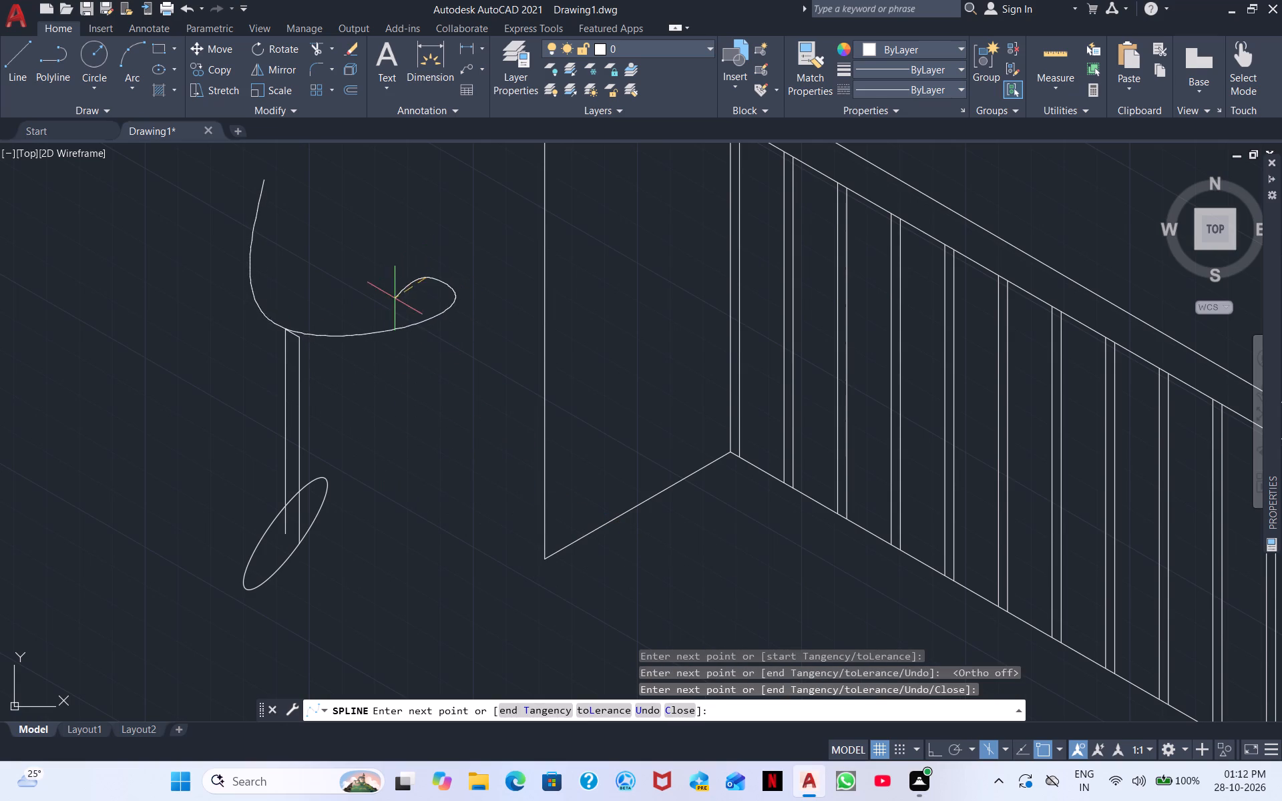
left_click(330, 299)
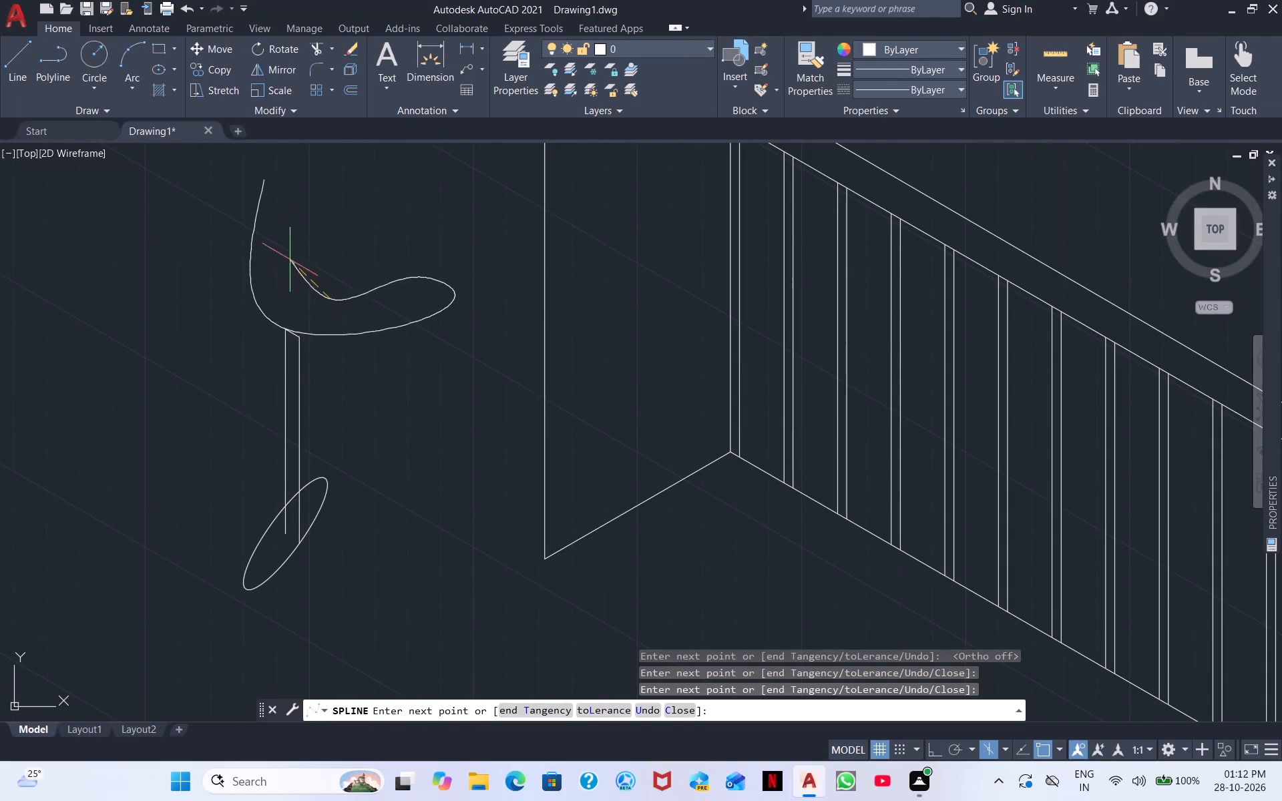
middle_click_drag(305, 206, 331, 316)
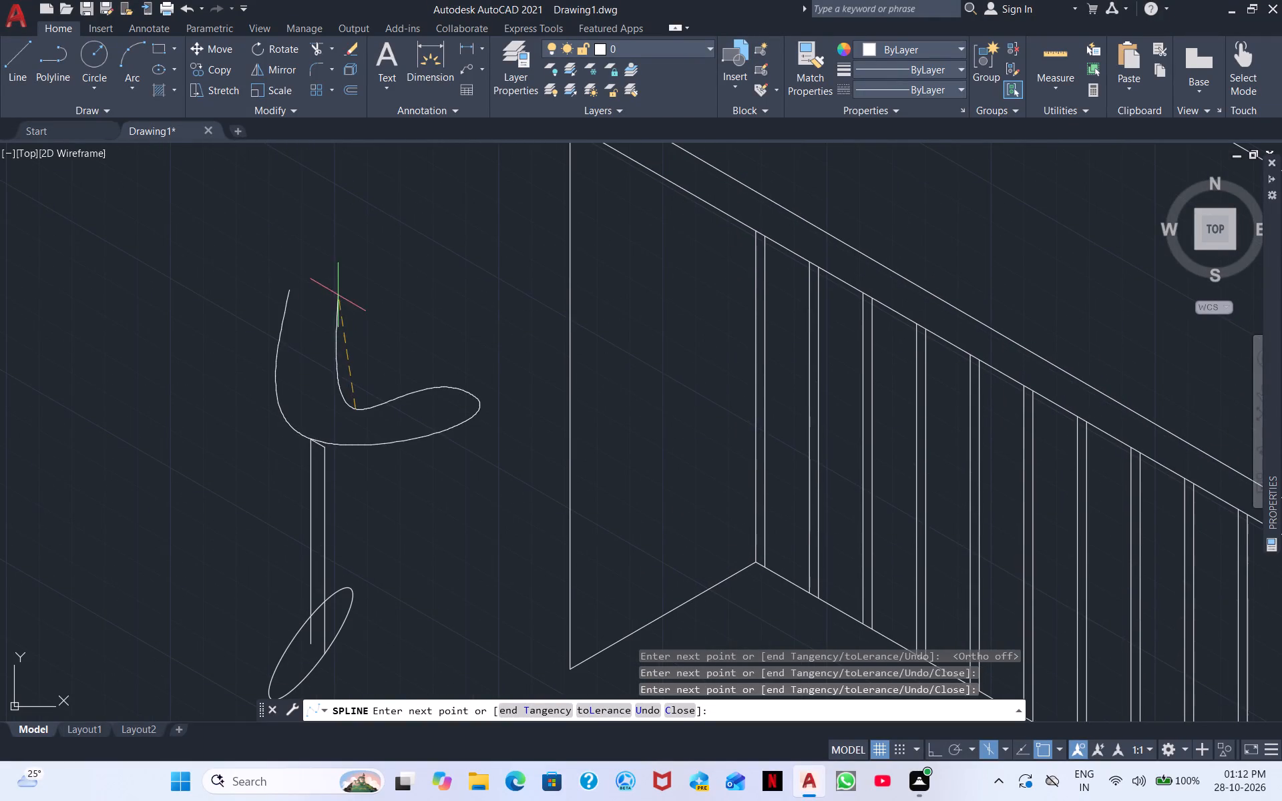
left_click(331, 241)
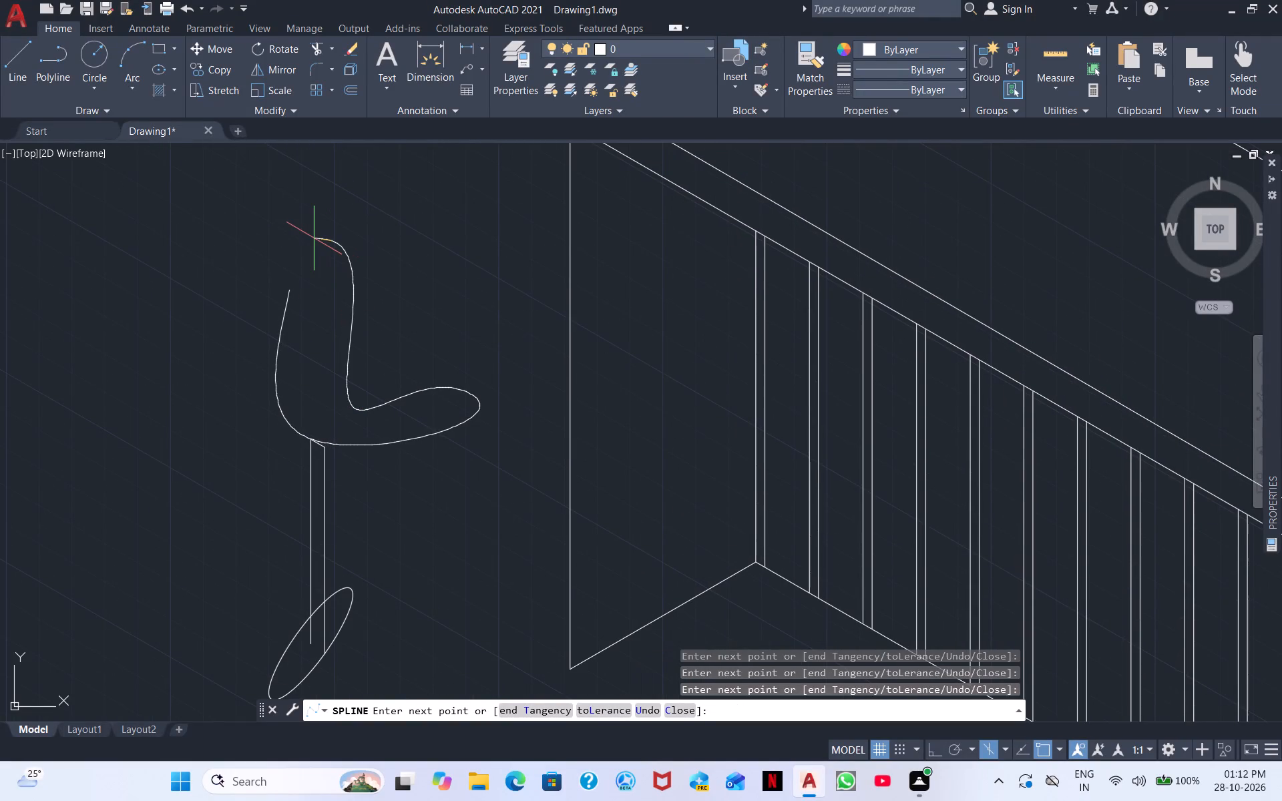
left_click(314, 238)
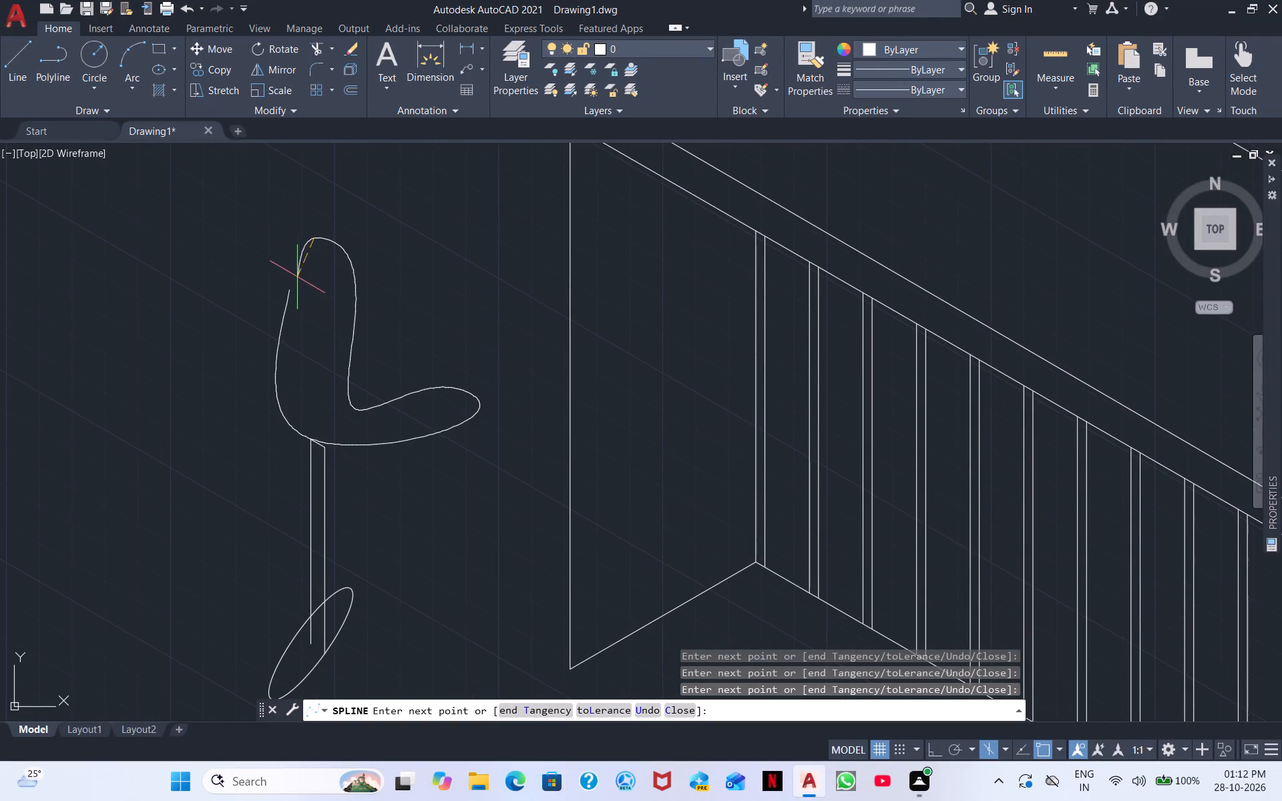
left_click(291, 292)
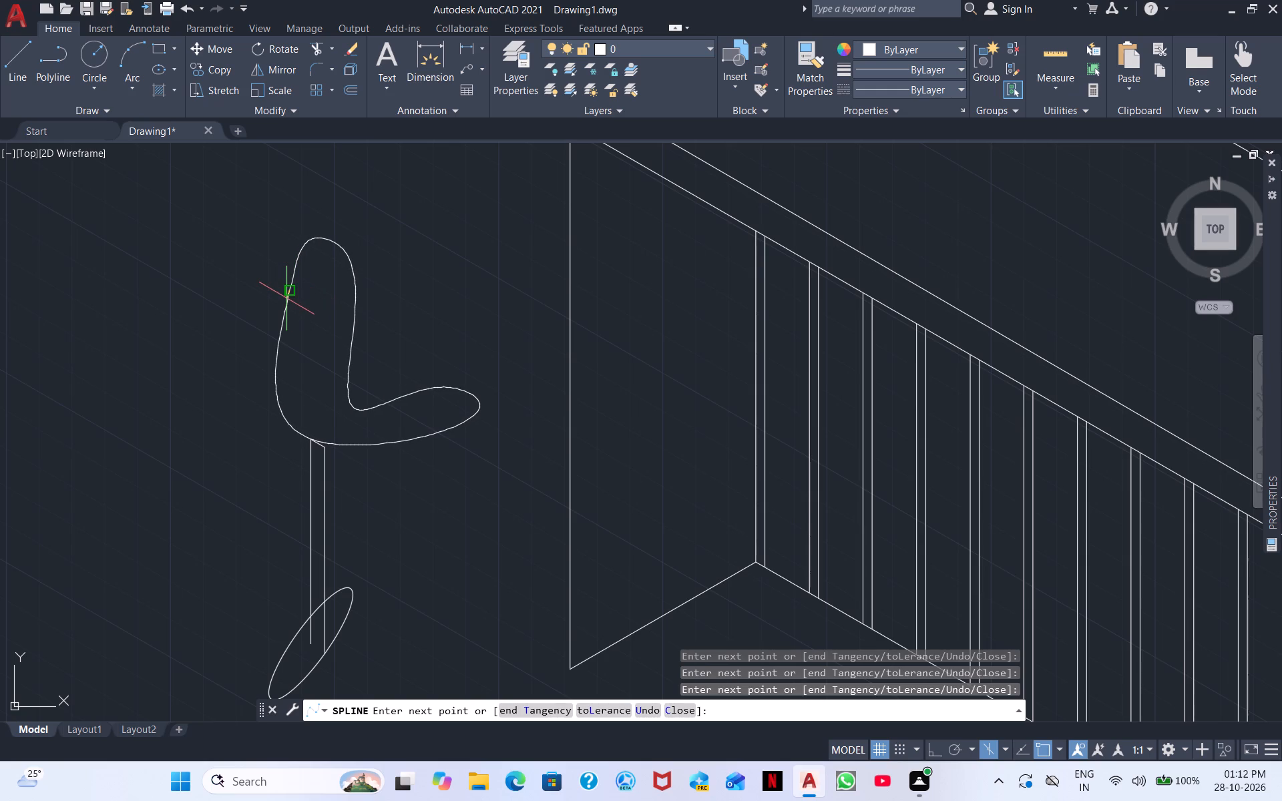
right_click(286, 298)
left_click(300, 308)
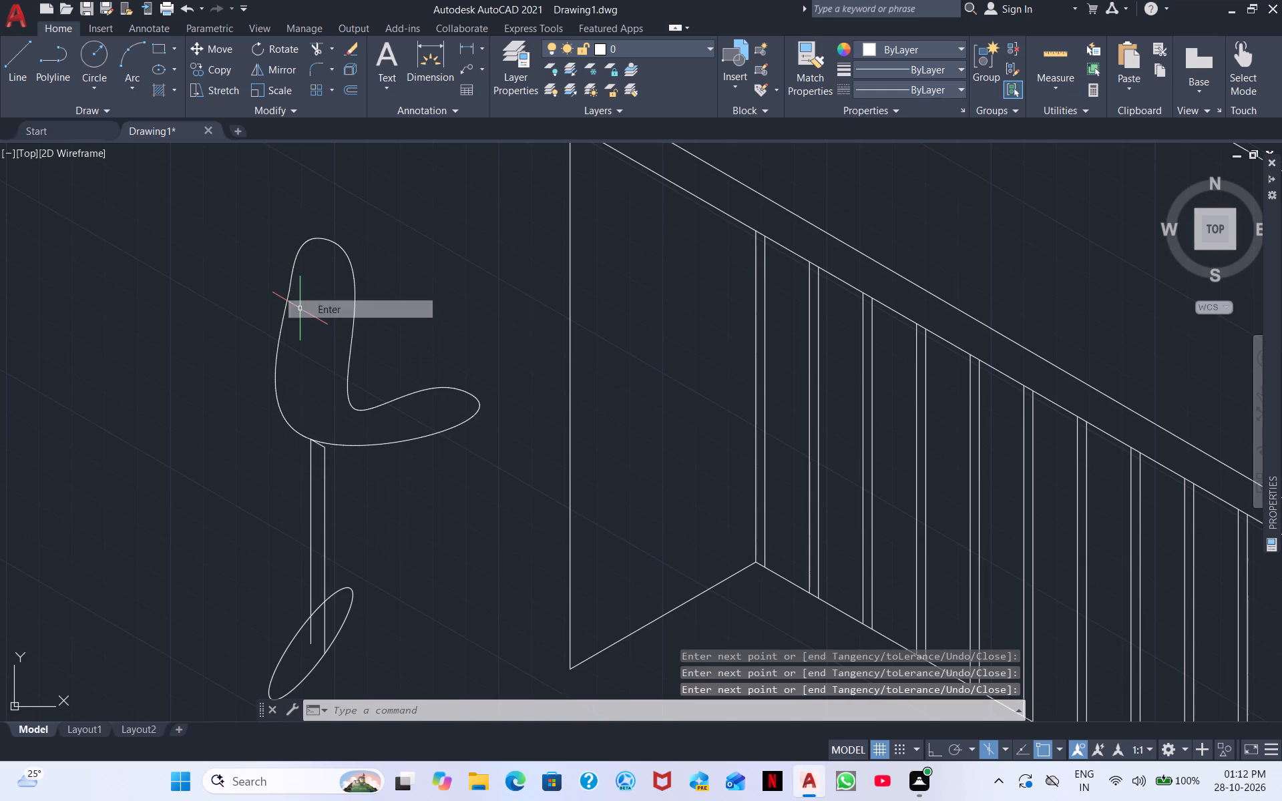
key("Escape")
Move the L-shaped seat spline up and to the left, clear of the post.
left_click(426, 444)
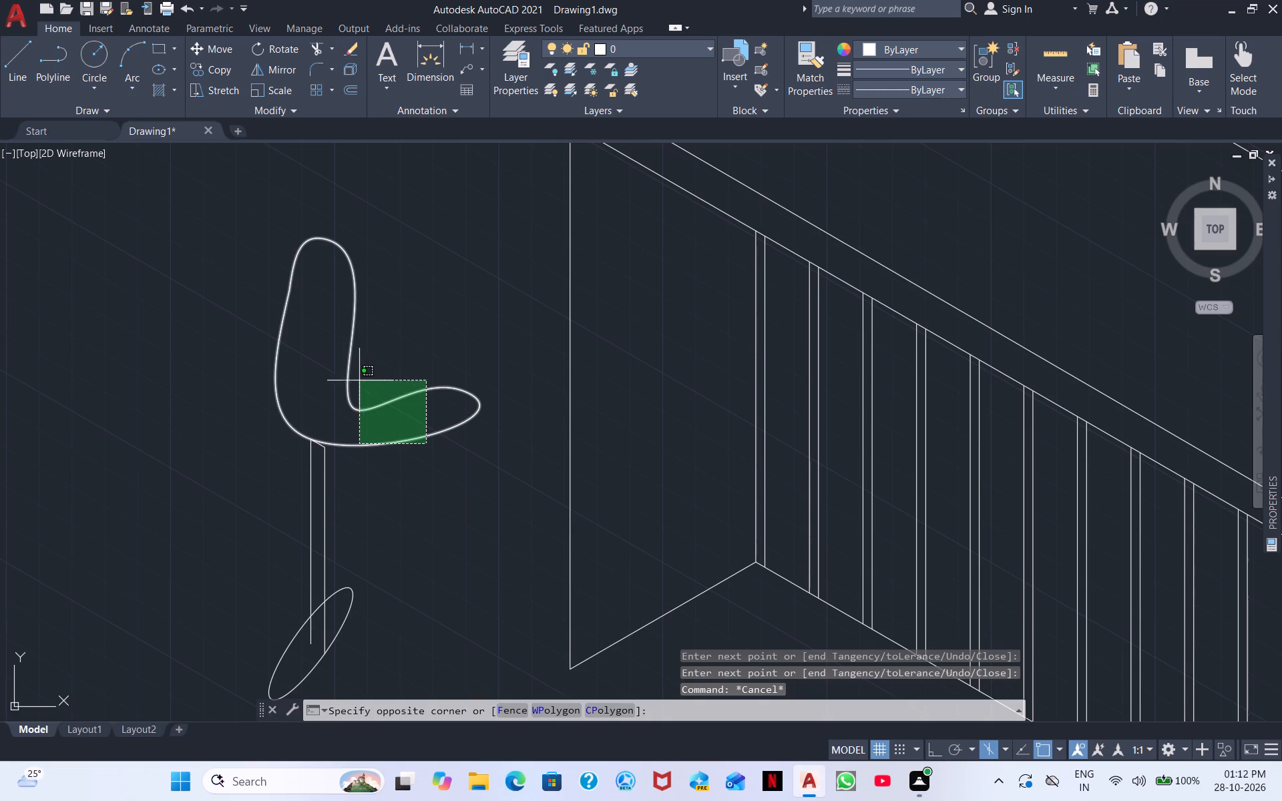
left_click(355, 374)
right_click(385, 369)
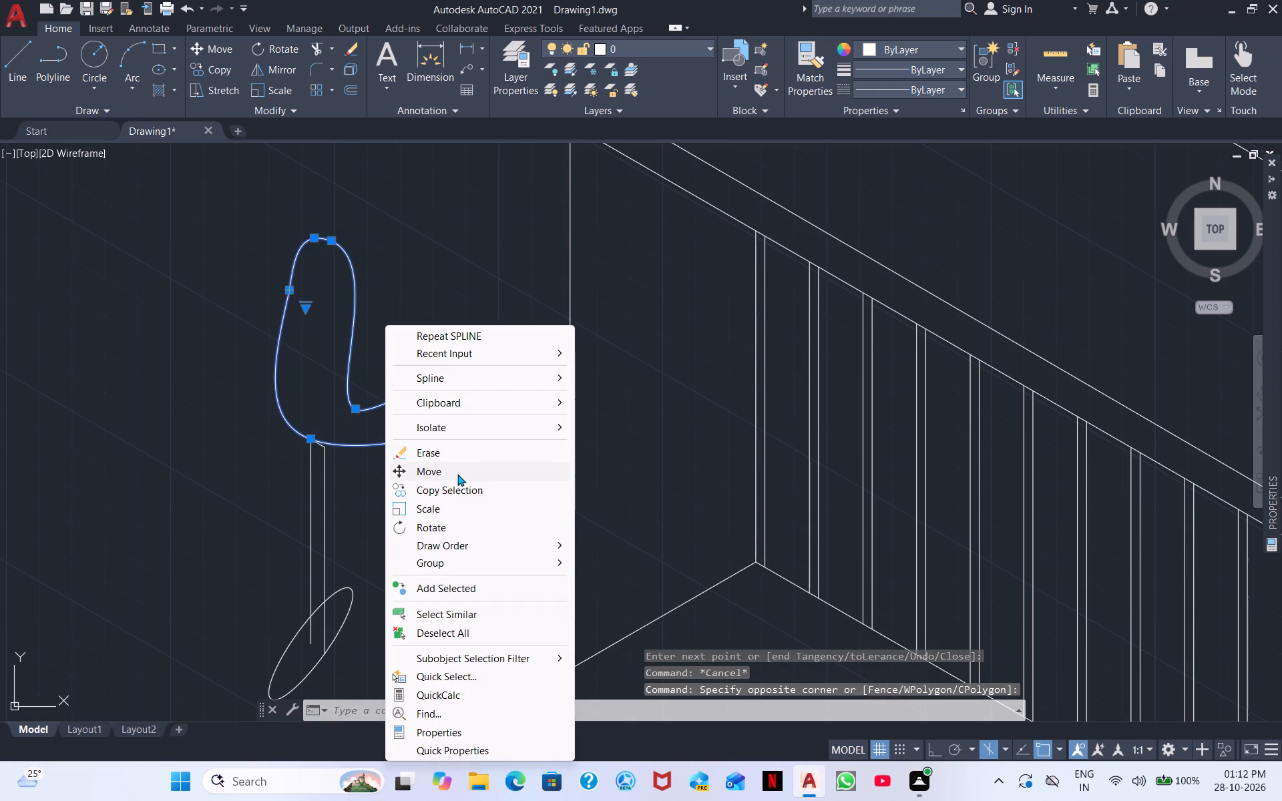
left_click(457, 474)
left_click(298, 427)
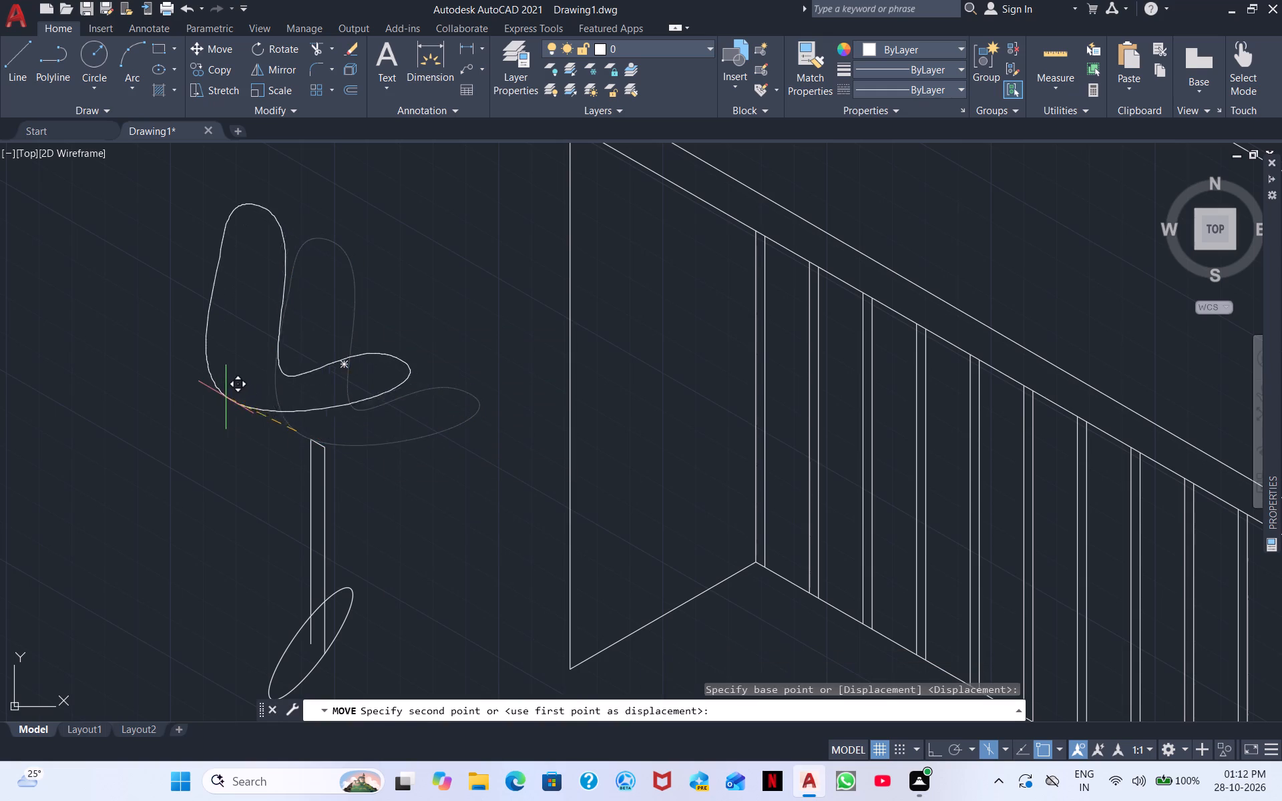
left_click(189, 313)
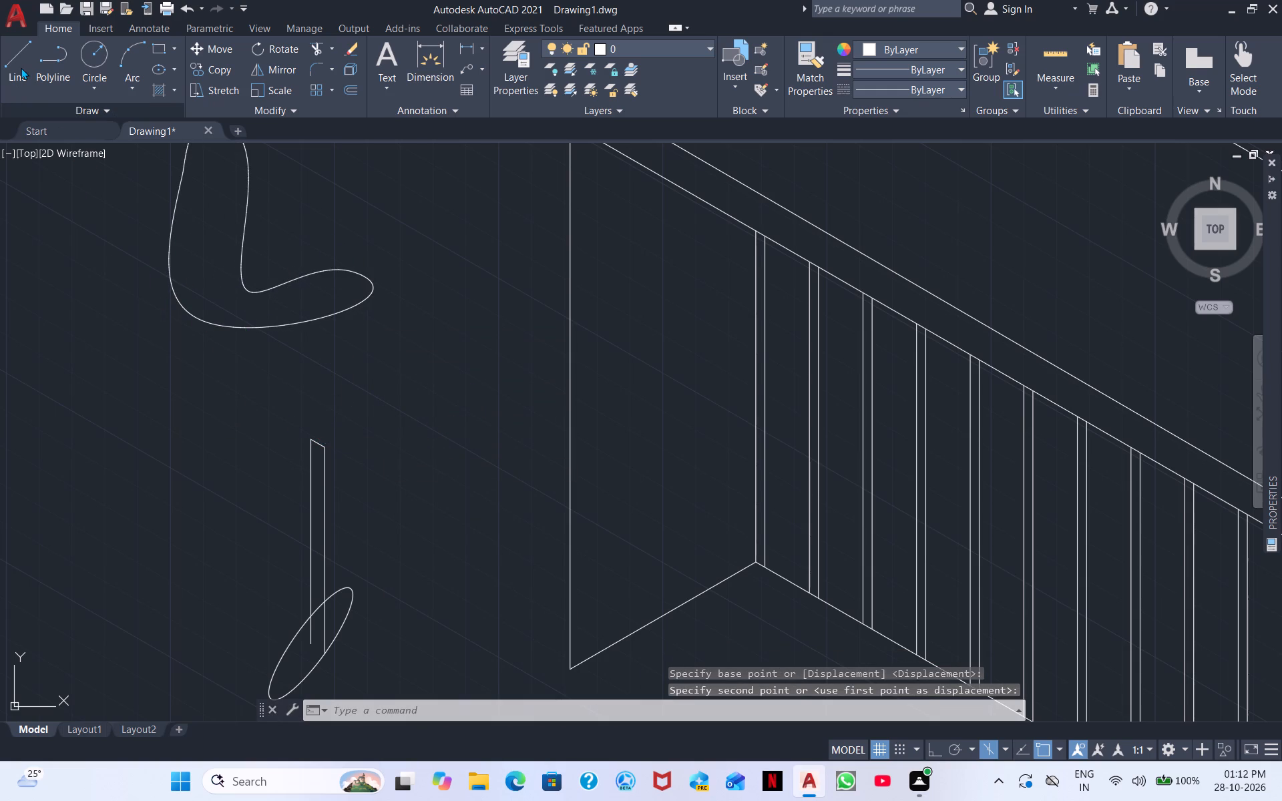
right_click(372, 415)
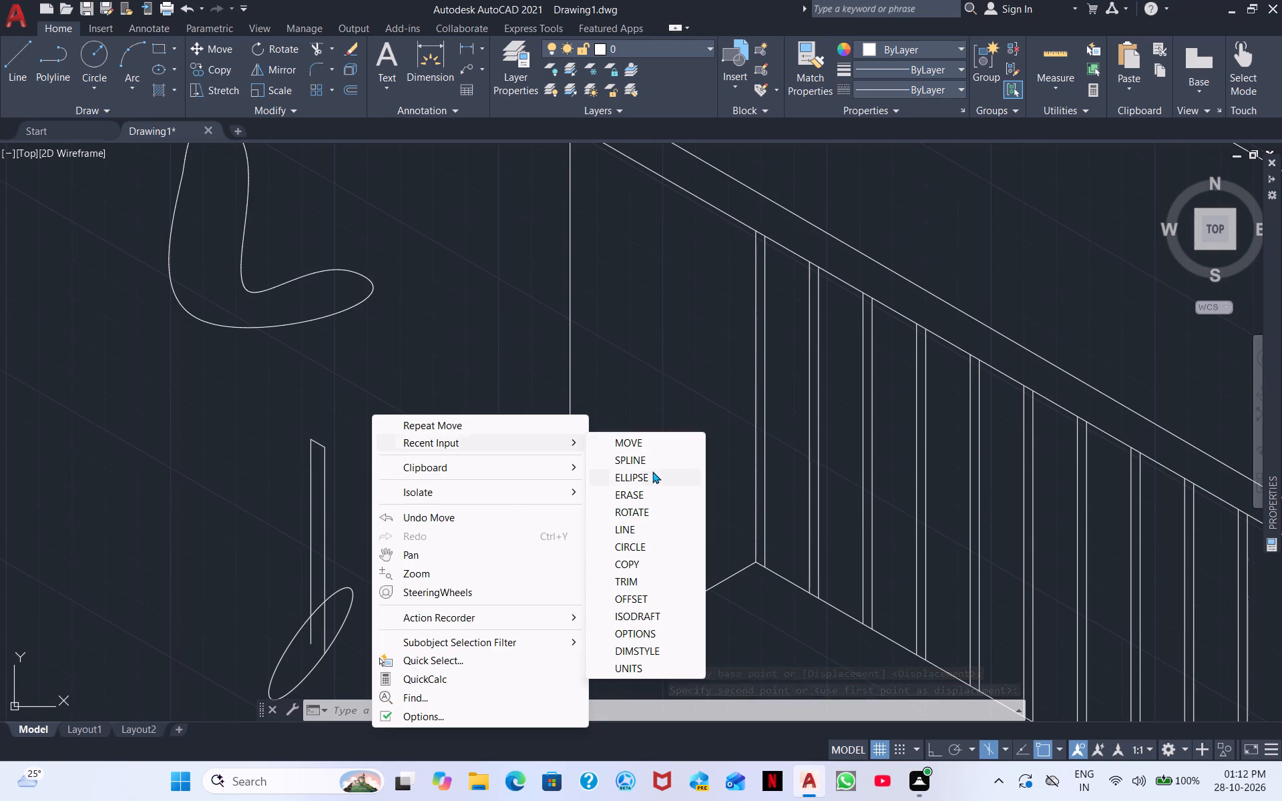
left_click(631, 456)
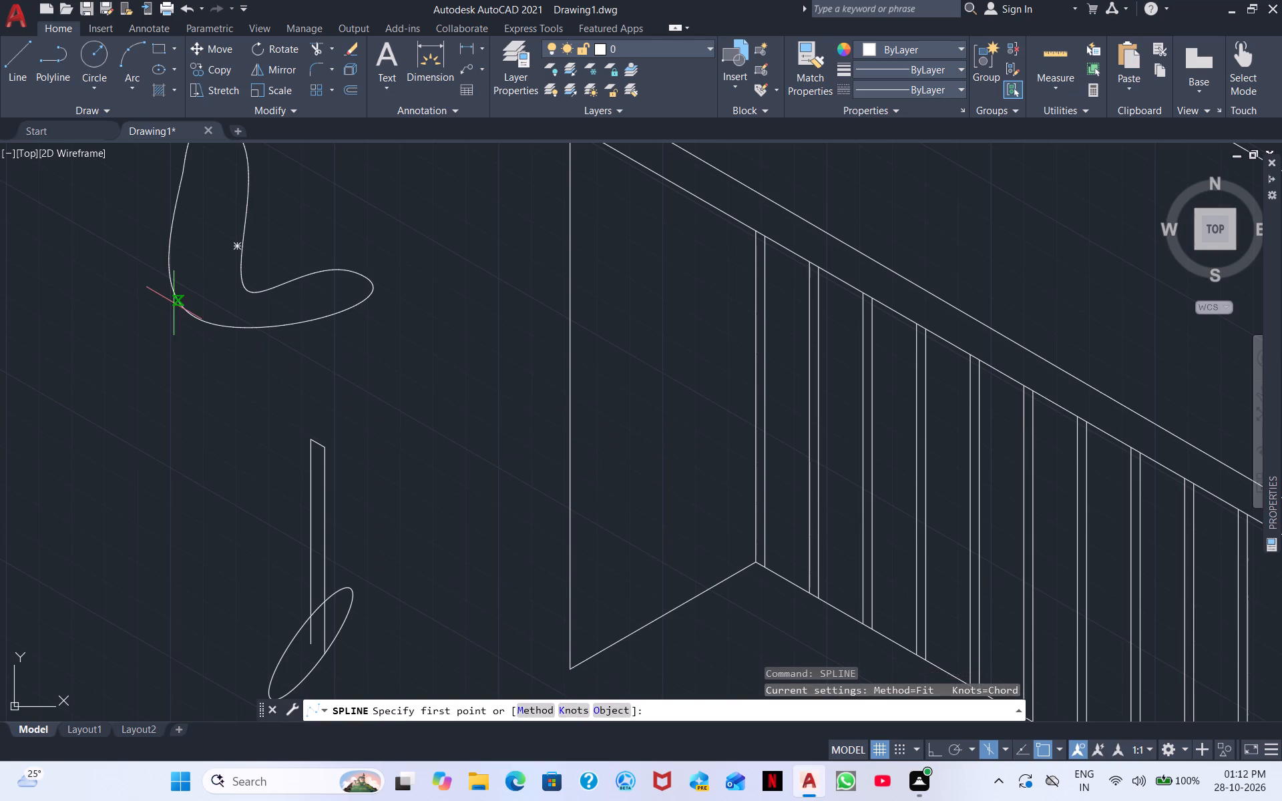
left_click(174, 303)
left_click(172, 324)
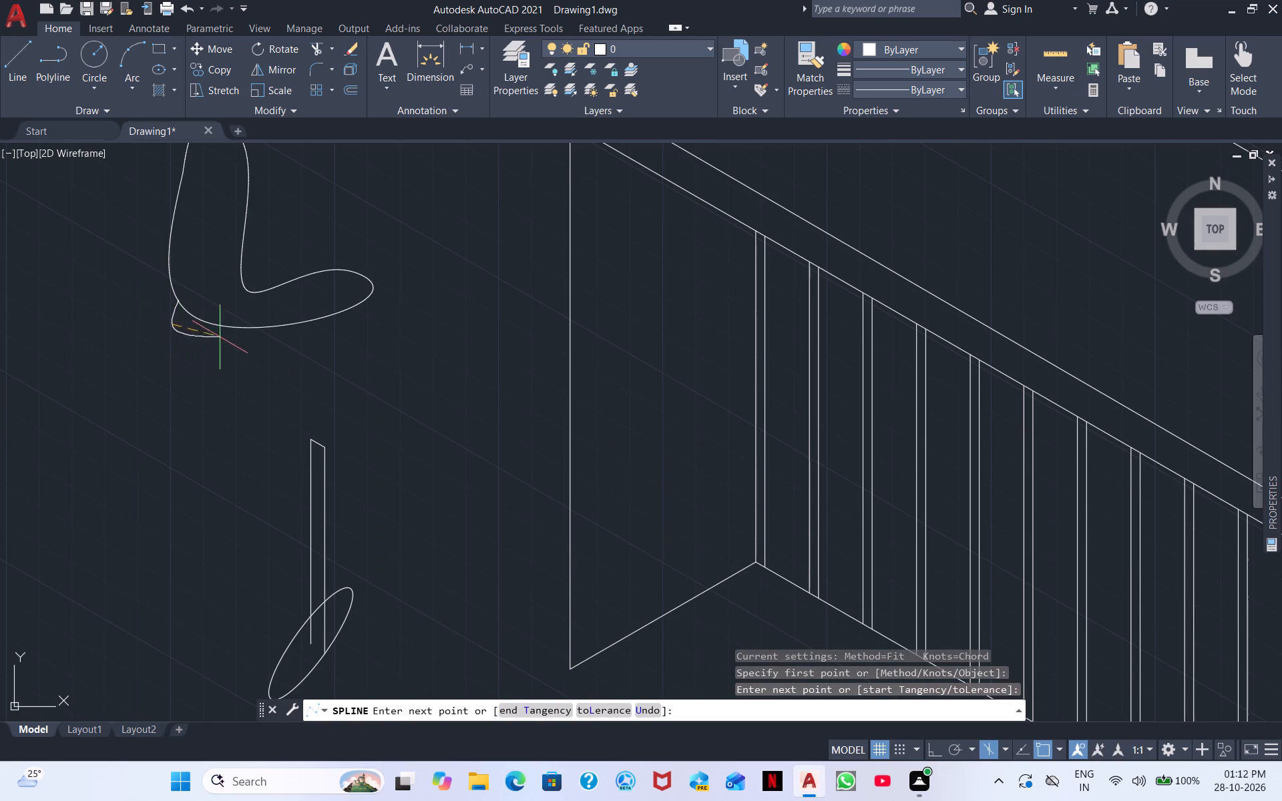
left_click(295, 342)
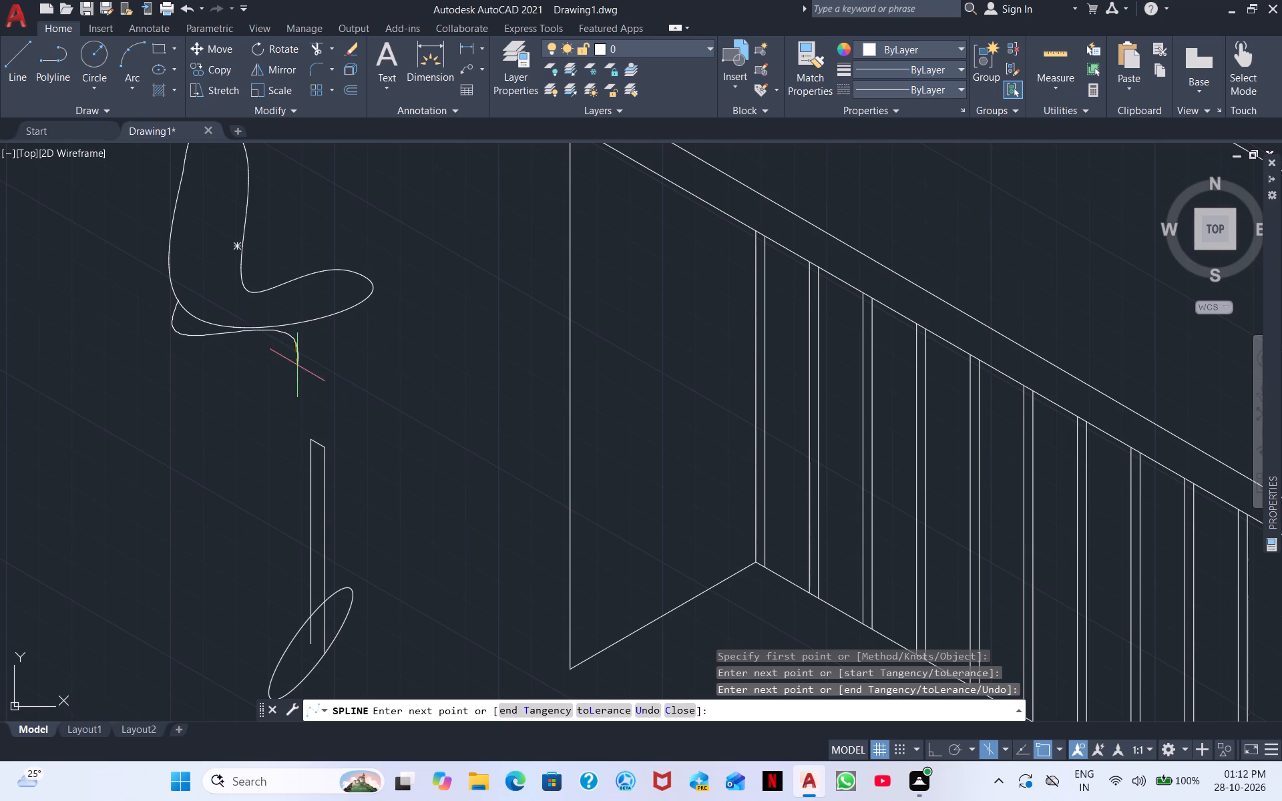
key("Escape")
Draw a shallow curved spline under the seat, from the outline's lower back curve to the underside near the seat front.
right_click(366, 358)
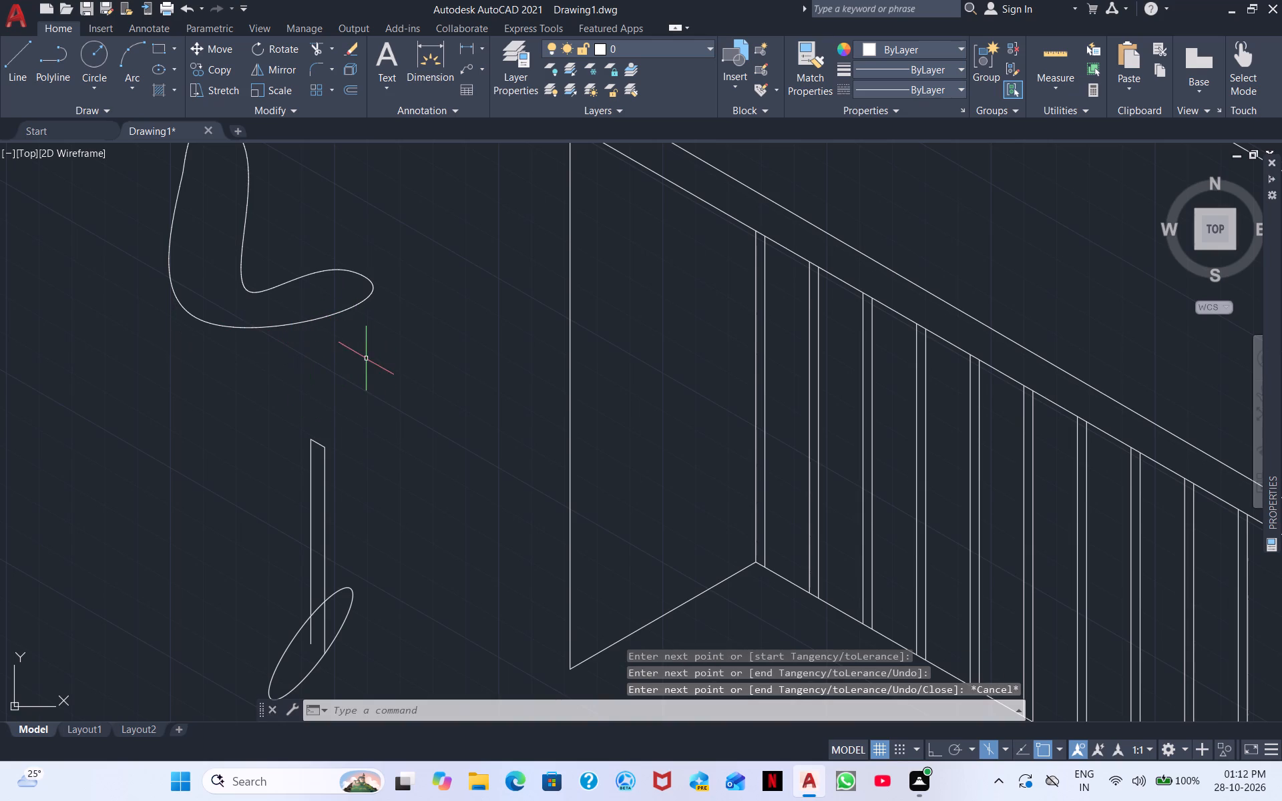
left_click(413, 364)
scroll(149, 311, "up", 3)
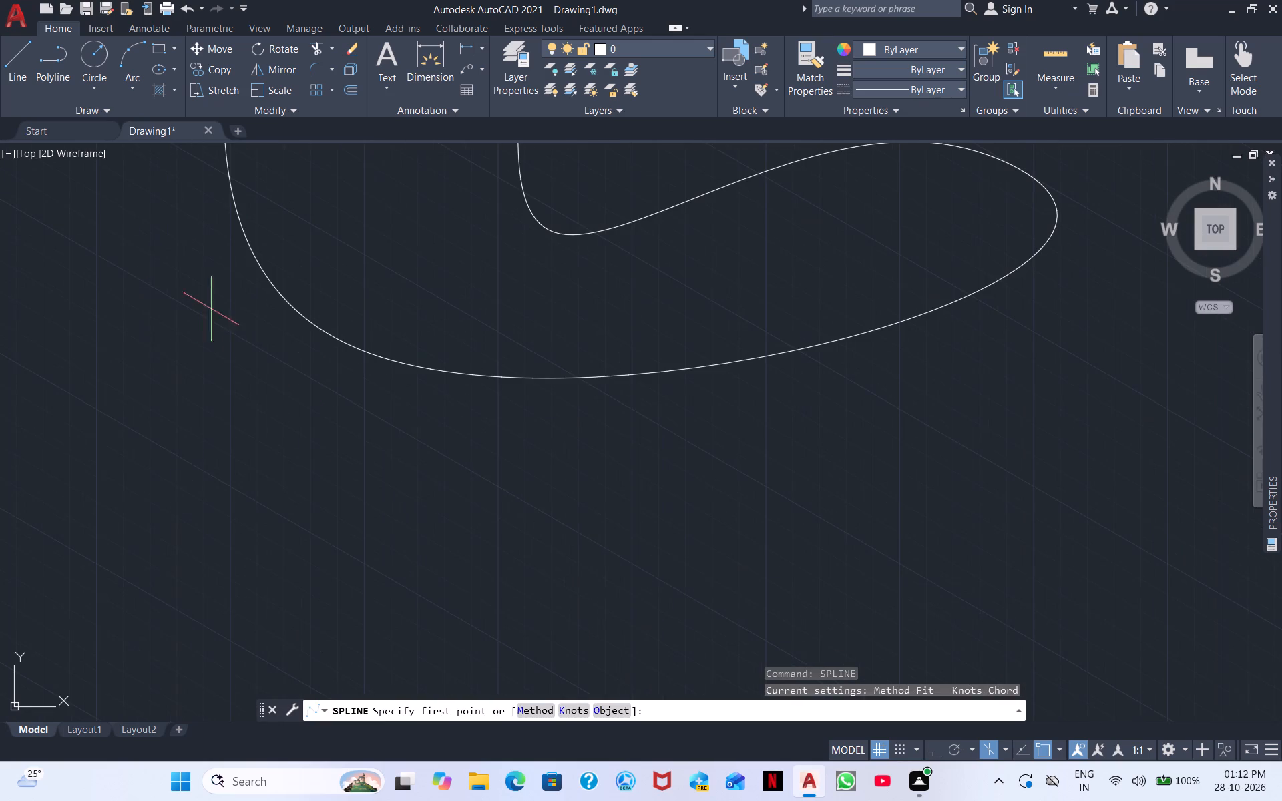
left_click(276, 293)
left_click(262, 321)
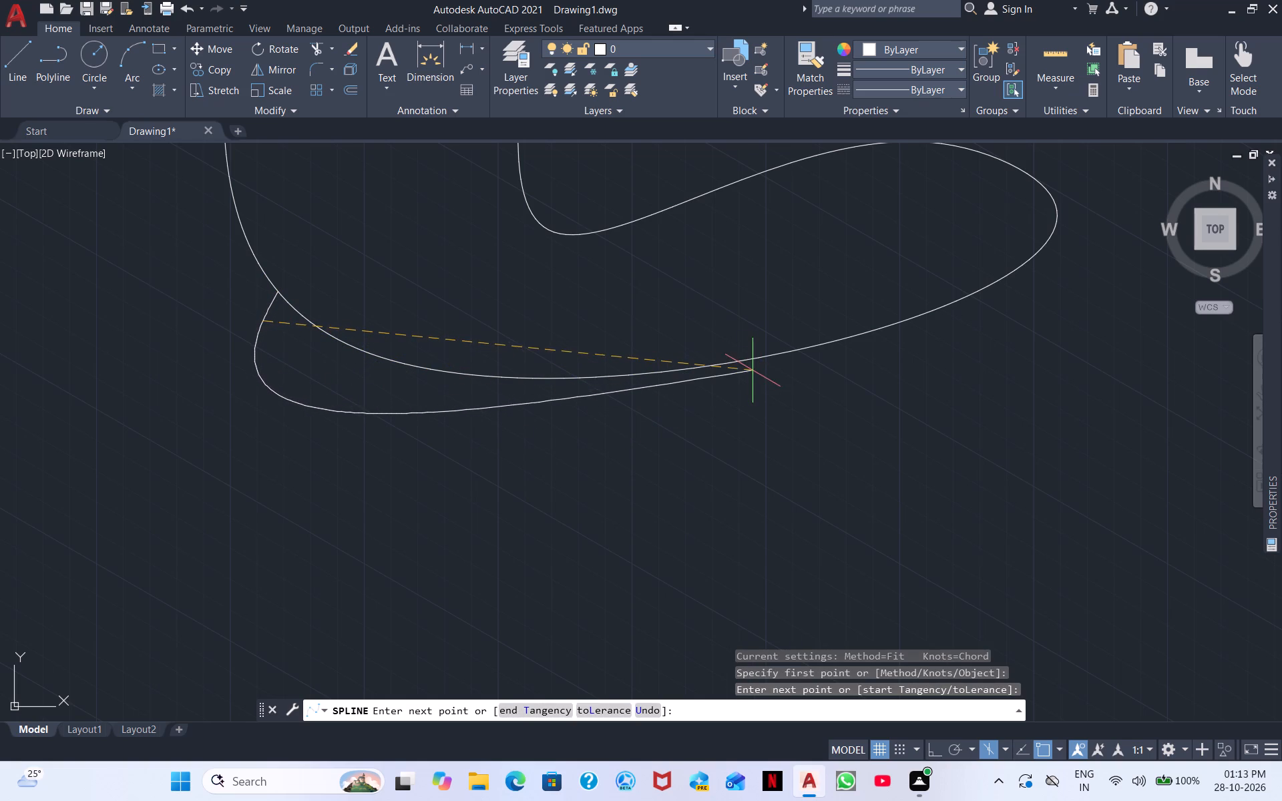
left_click(770, 356)
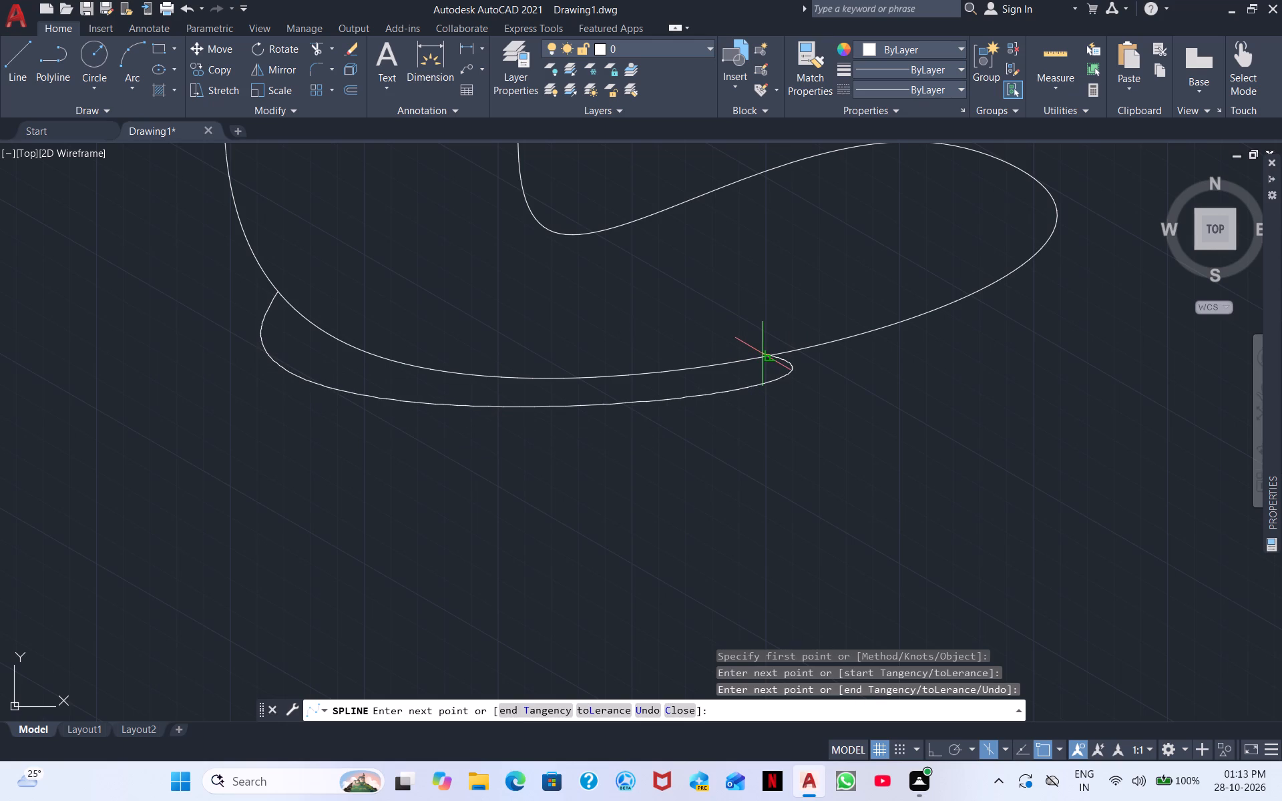
left_click(763, 354)
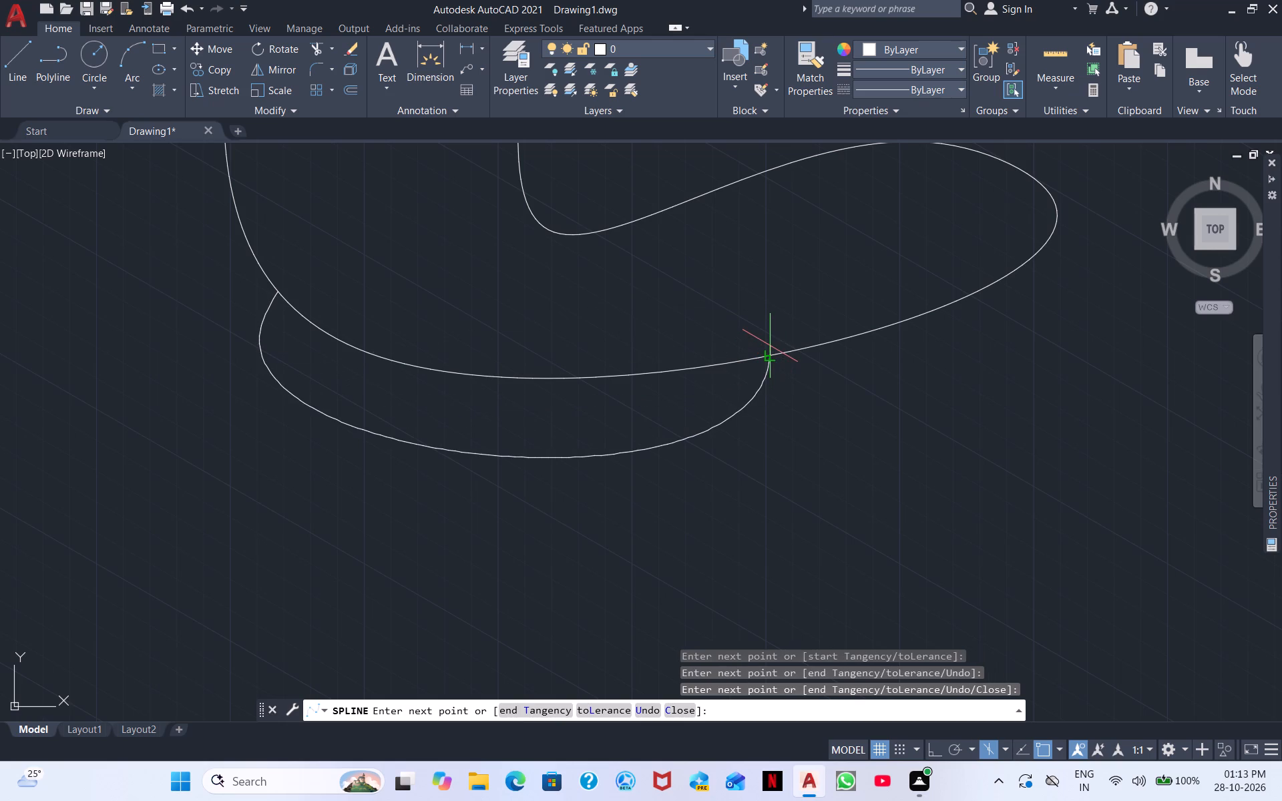
right_click(770, 346)
left_click(800, 360)
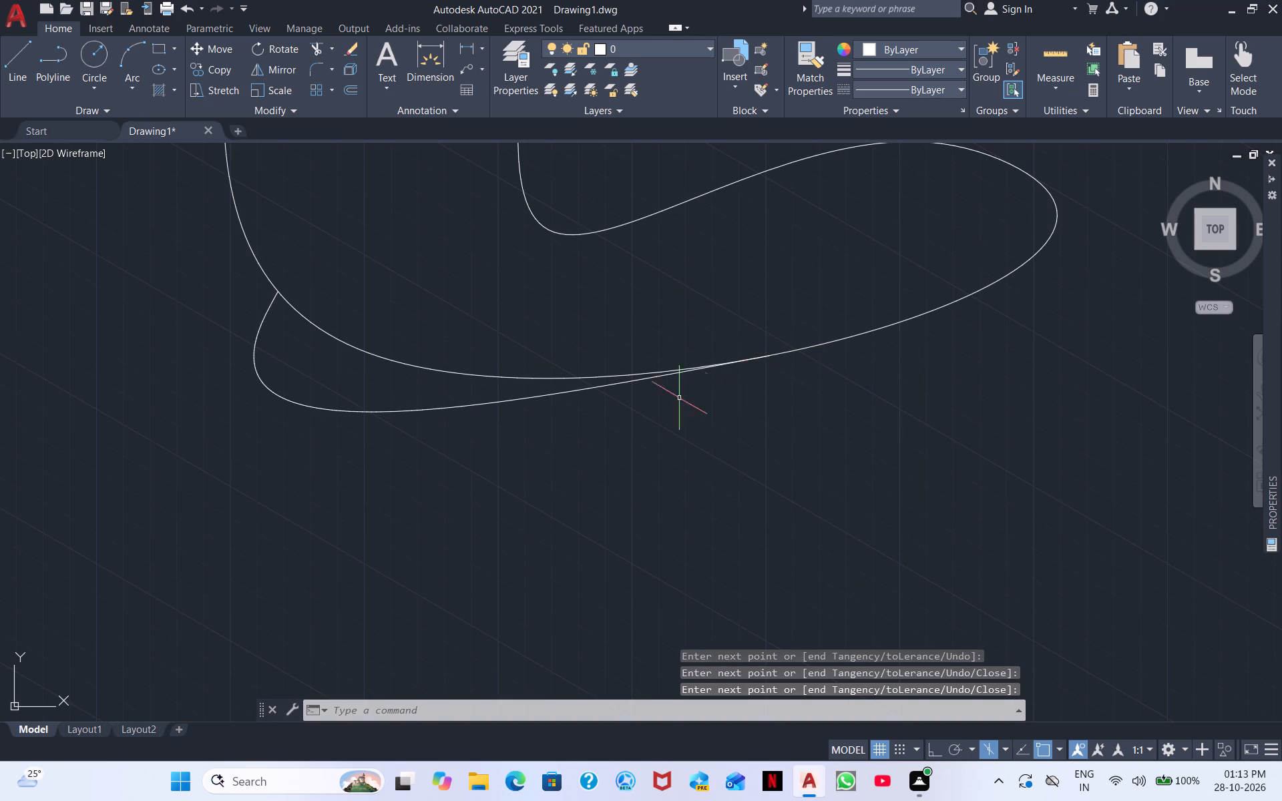
Stretch the inner corner fit point of the L-shaped seat outline up and to the left, thinning the backrest's lower part.
scroll(548, 419, "down", 3)
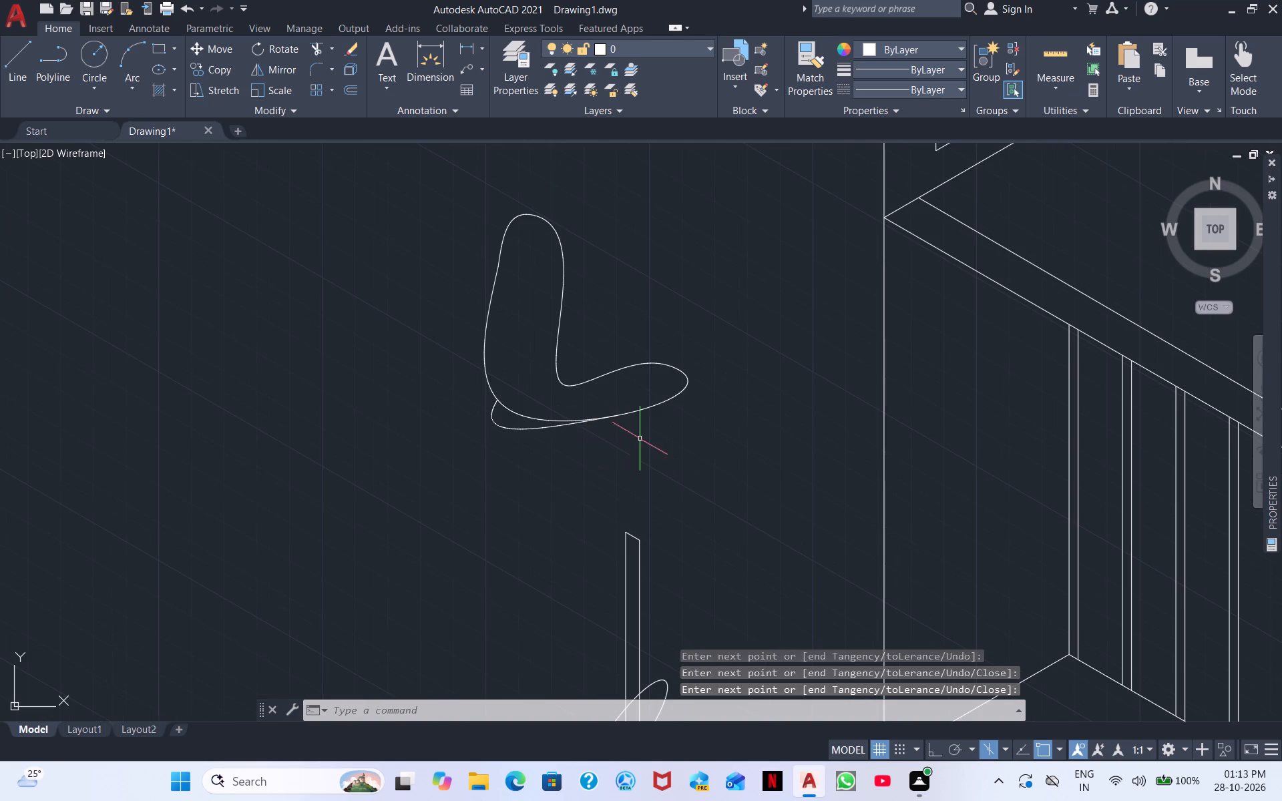
left_click(640, 441)
left_click(640, 437)
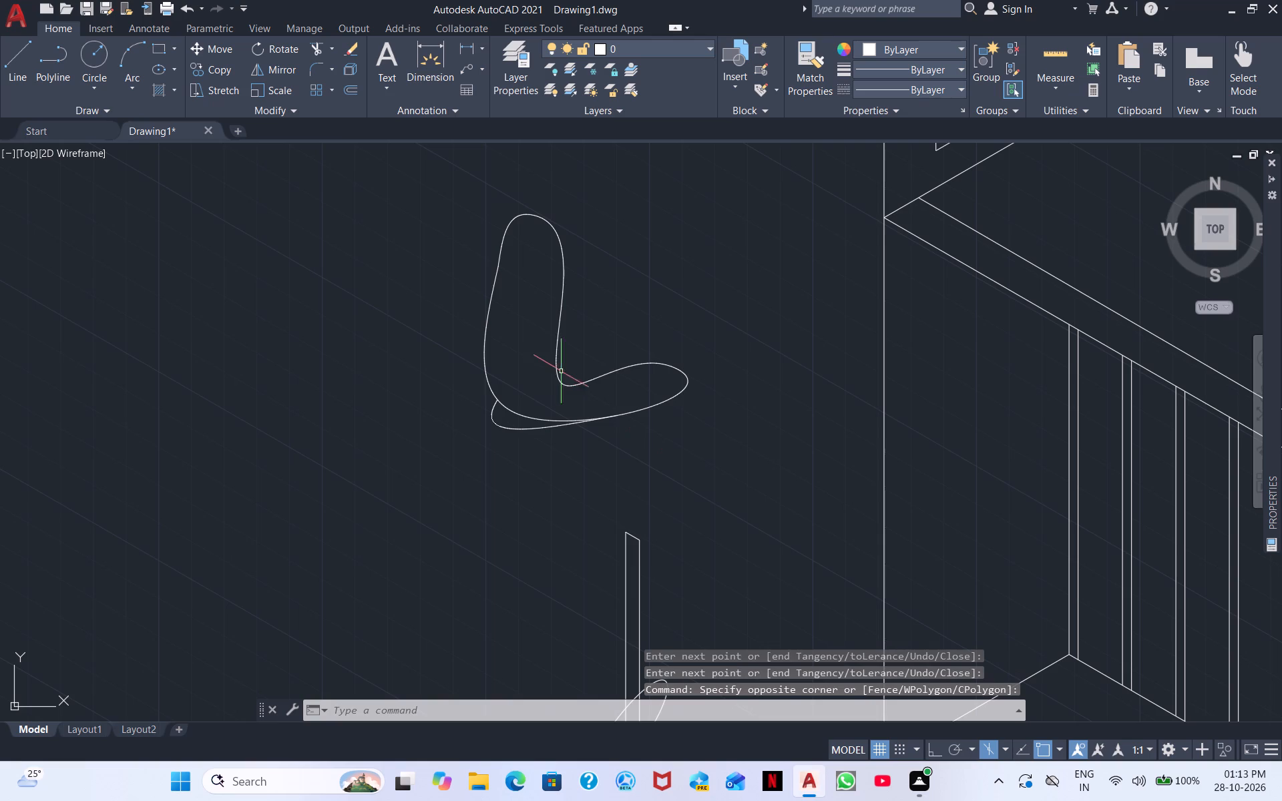
left_click(565, 383)
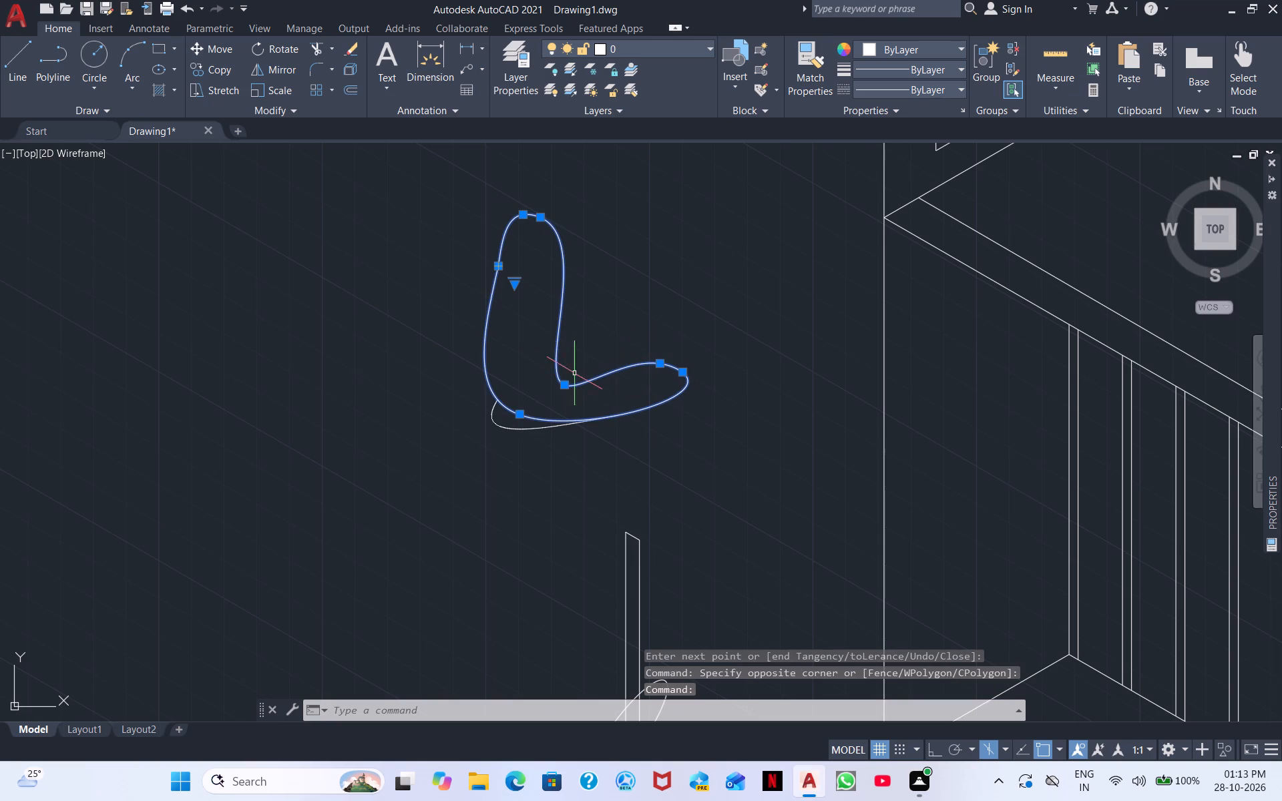
left_click_drag(562, 382, 544, 367)
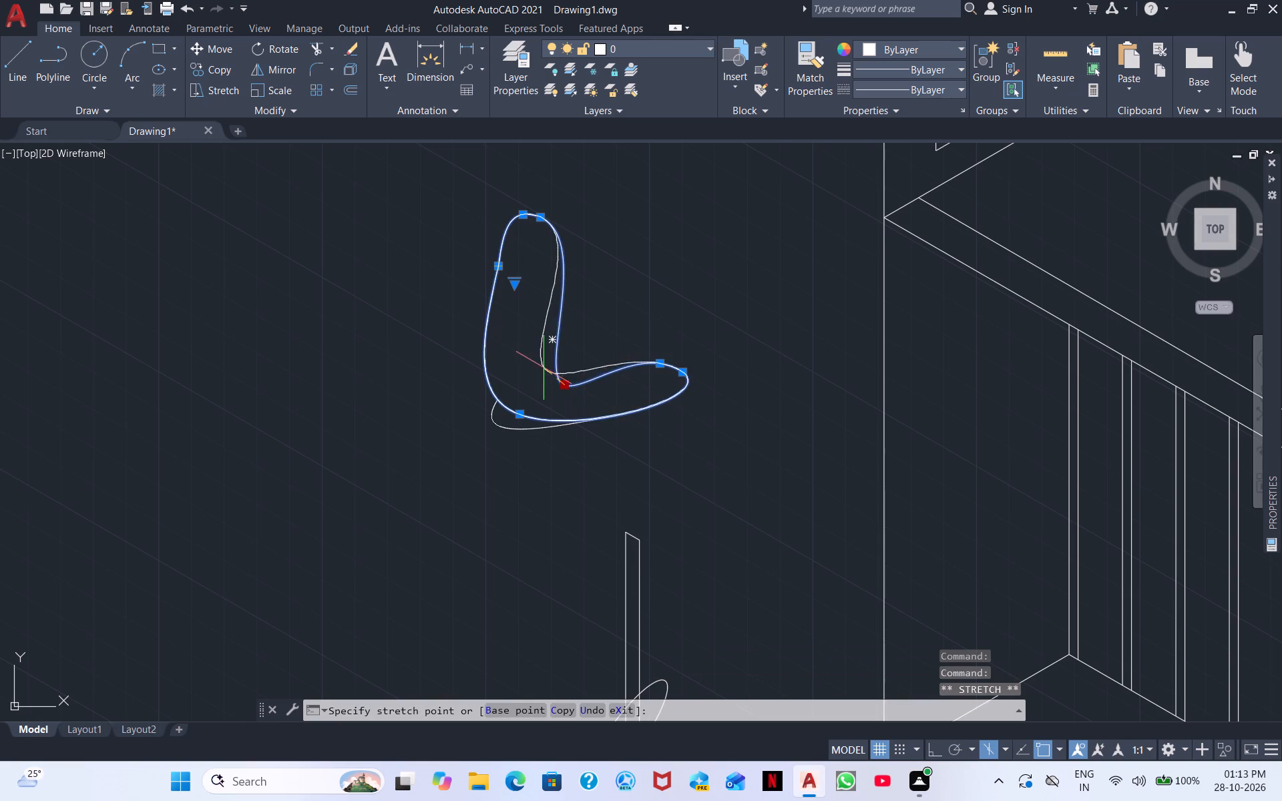
left_click_drag(544, 367, 536, 368)
left_click(536, 368)
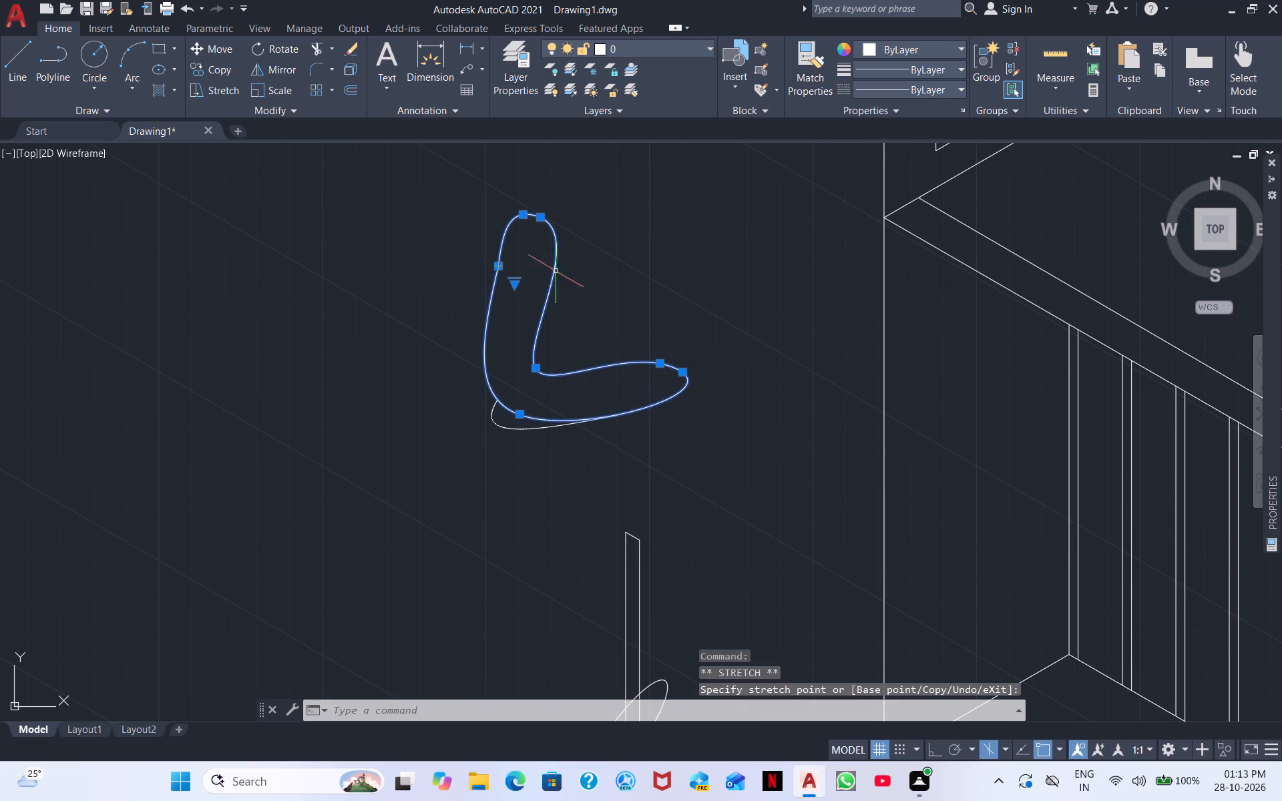
Stretch the backrest's upper-left and rear-edge fit points outward to the left, widening its top.
left_click(540, 216)
left_click(548, 219)
left_click_drag(523, 214, 507, 216)
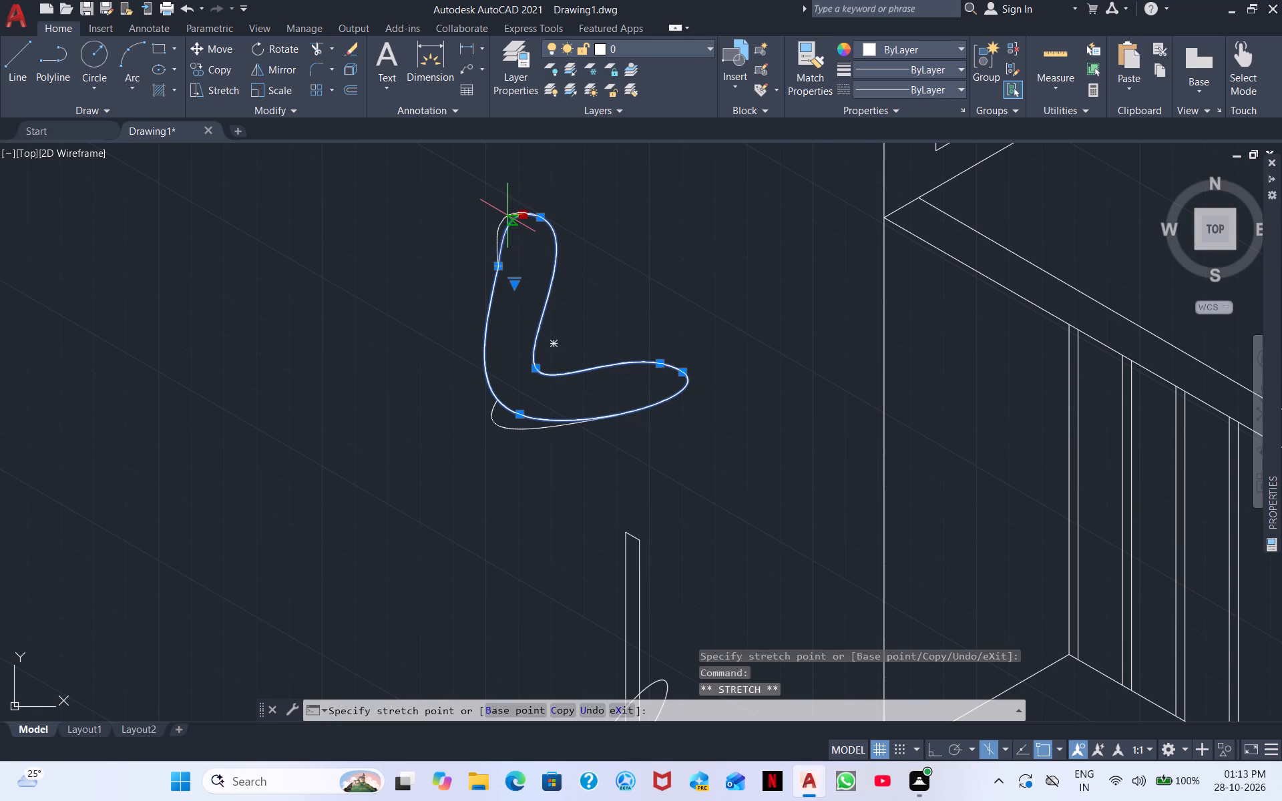
left_click(509, 212)
left_click_drag(497, 265, 483, 265)
left_click(483, 265)
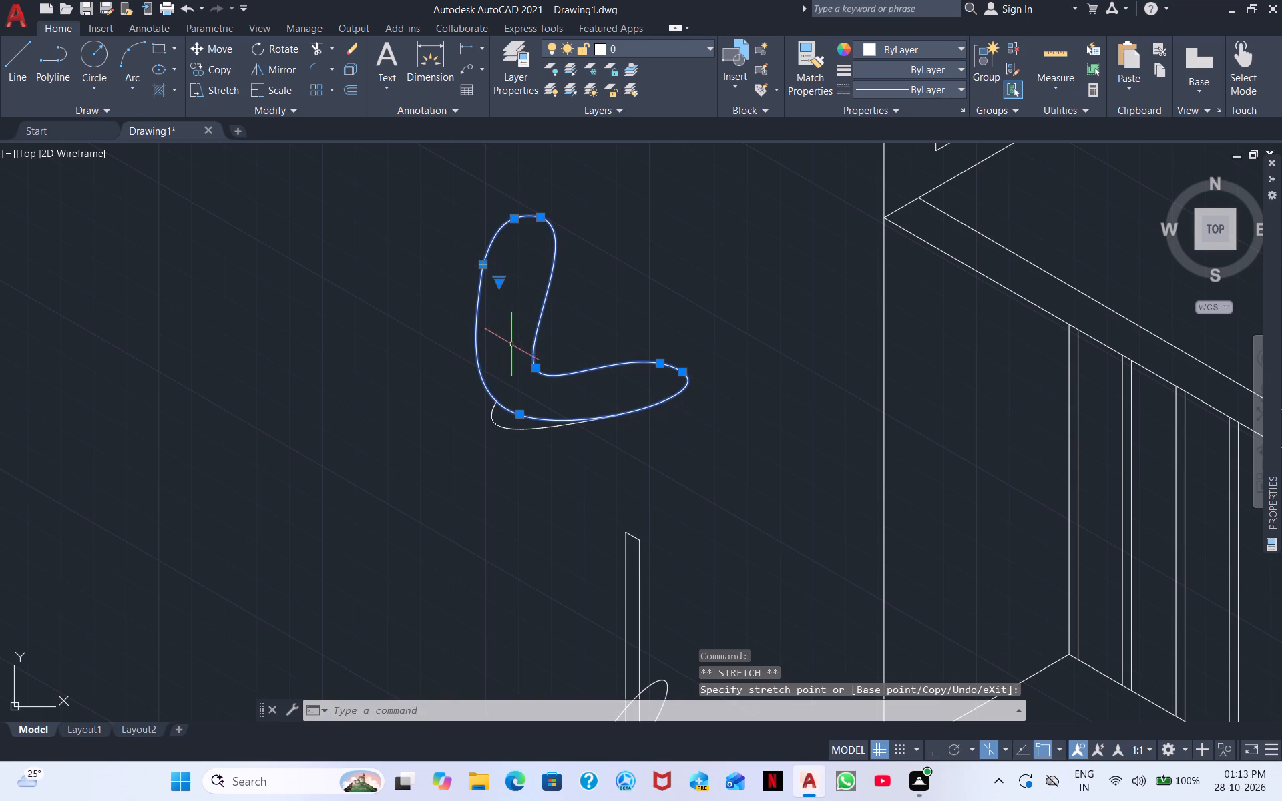
Stretch the two fit points at the seat's front end, raising the upper one and pulling the tip slightly inward.
left_click(657, 359)
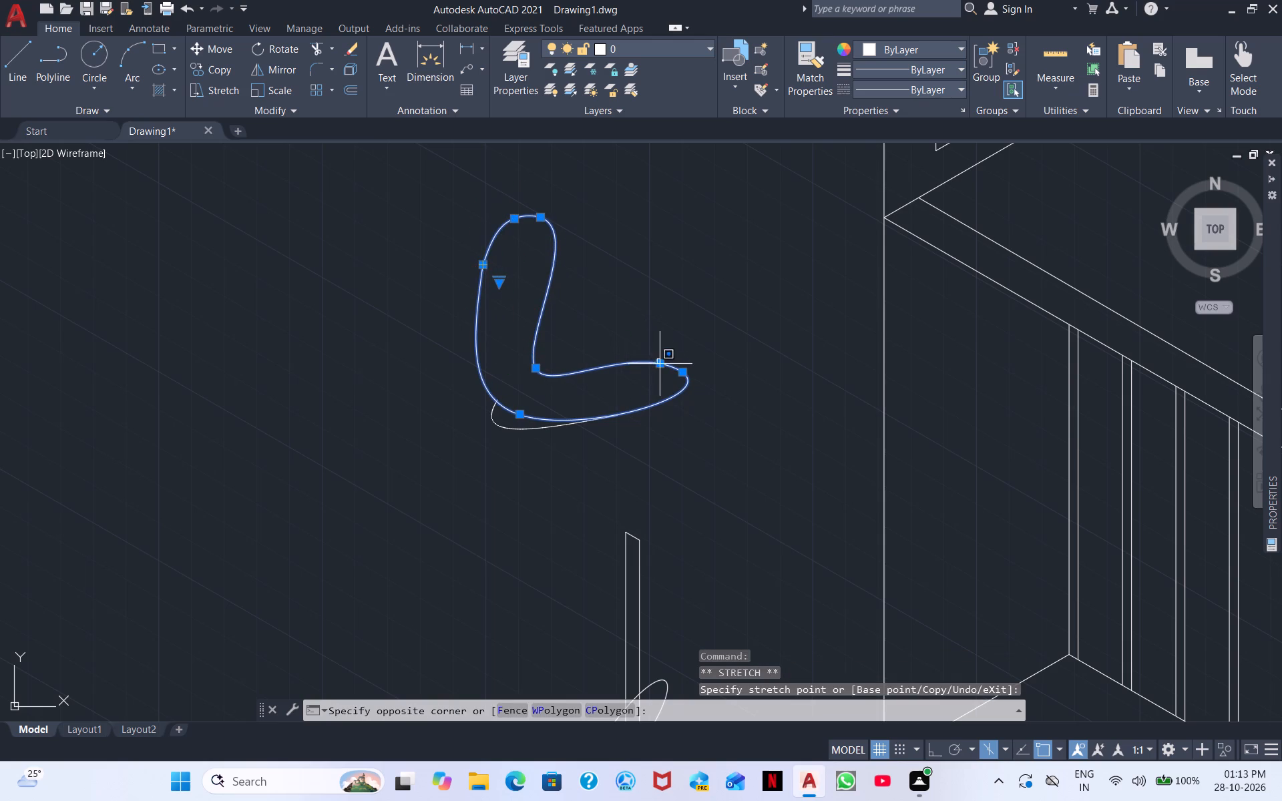
left_click(653, 326)
left_click(658, 360)
left_click(656, 353)
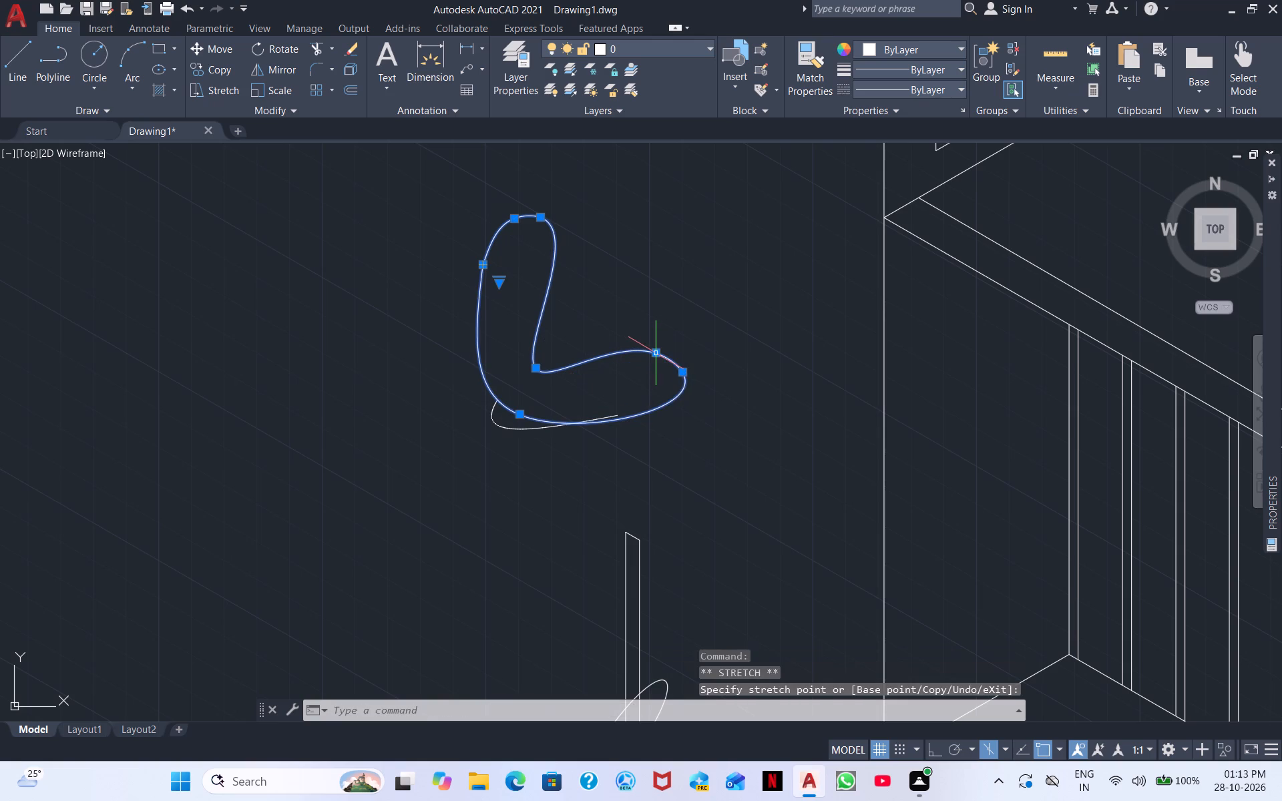
left_click(690, 346)
left_click(696, 350)
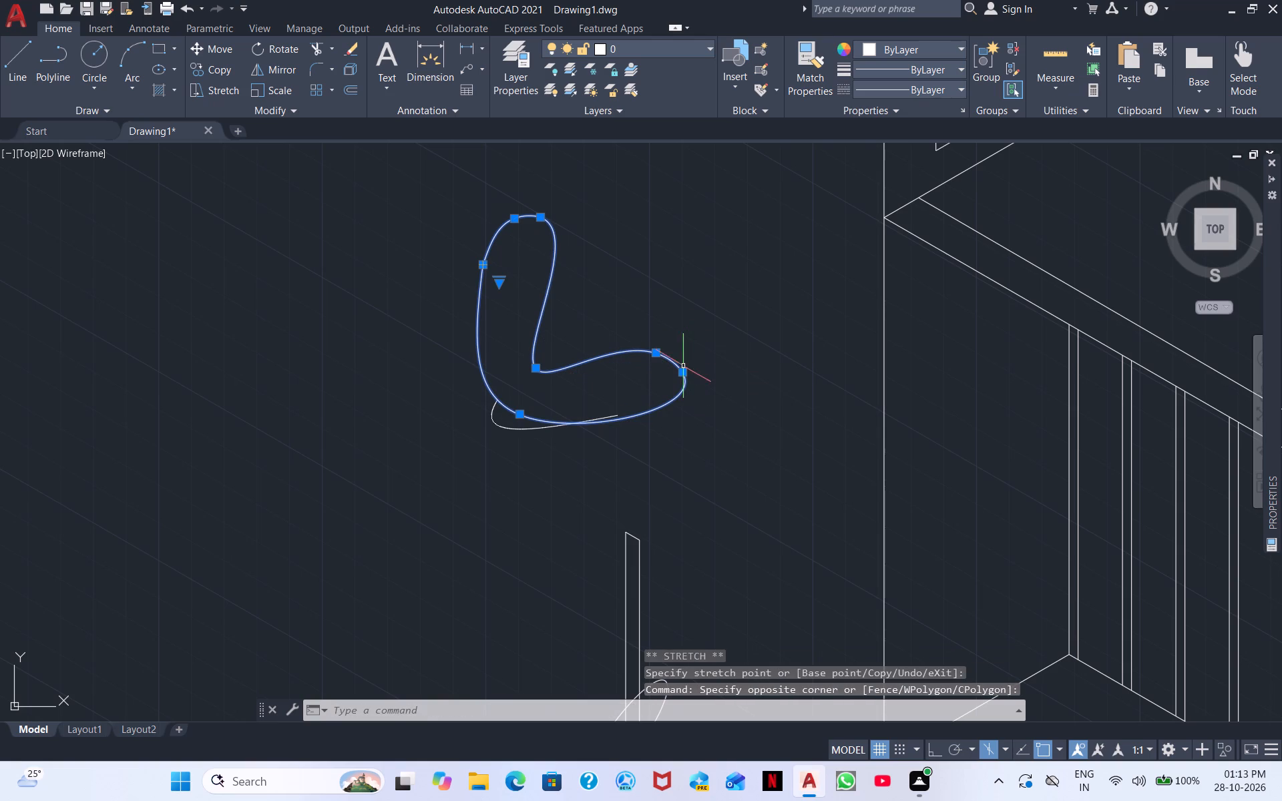
left_click_drag(684, 370, 672, 373)
left_click(672, 372)
Stretch the inner corner fit point between backrest and seat slightly up and to the right.
left_click(536, 366)
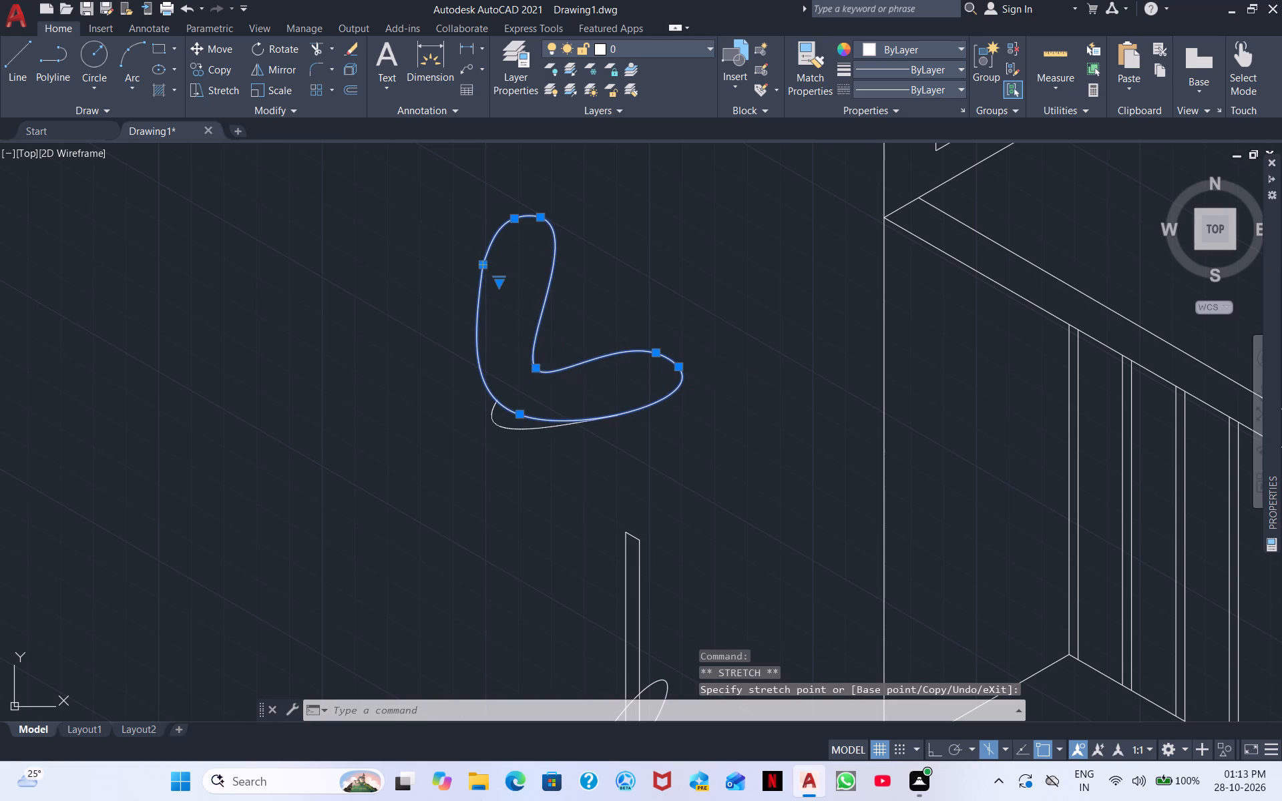
left_click(547, 361)
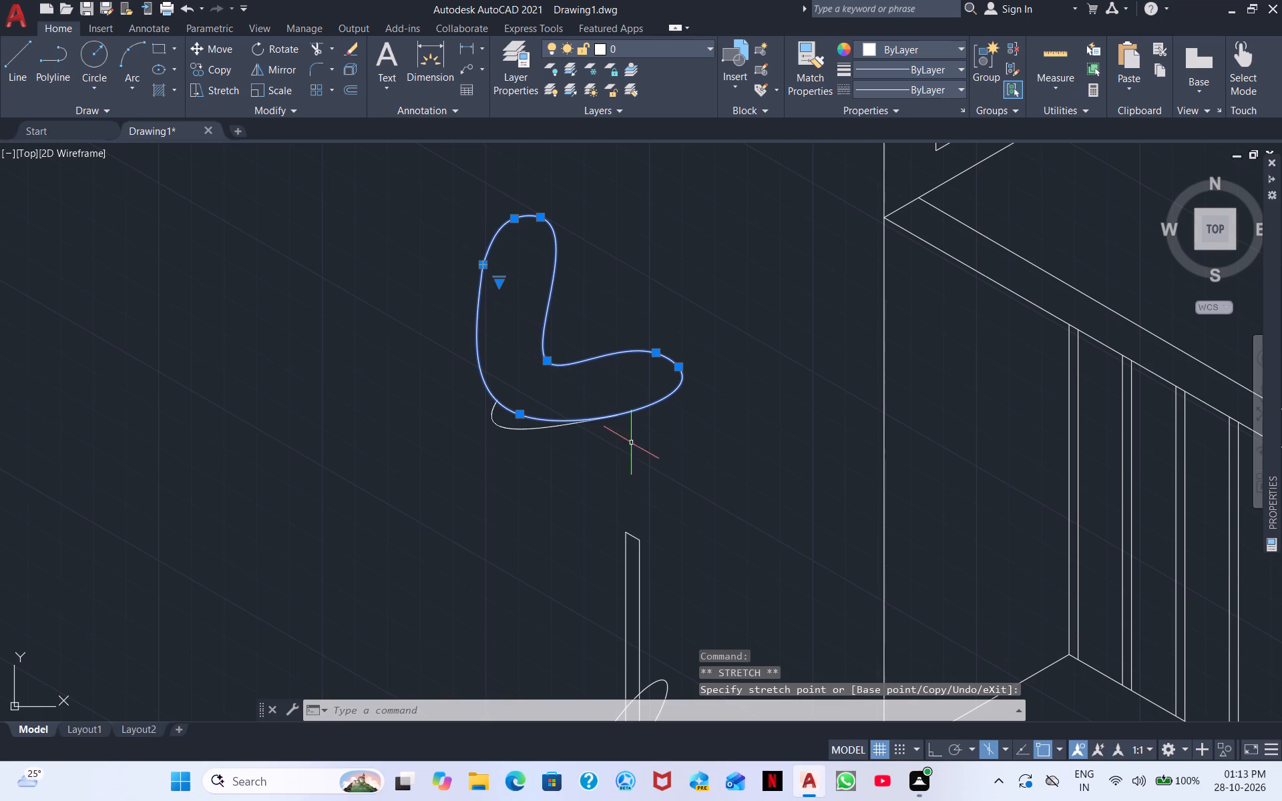
scroll(640, 439, "up", 1)
scroll(638, 437, "down", 1)
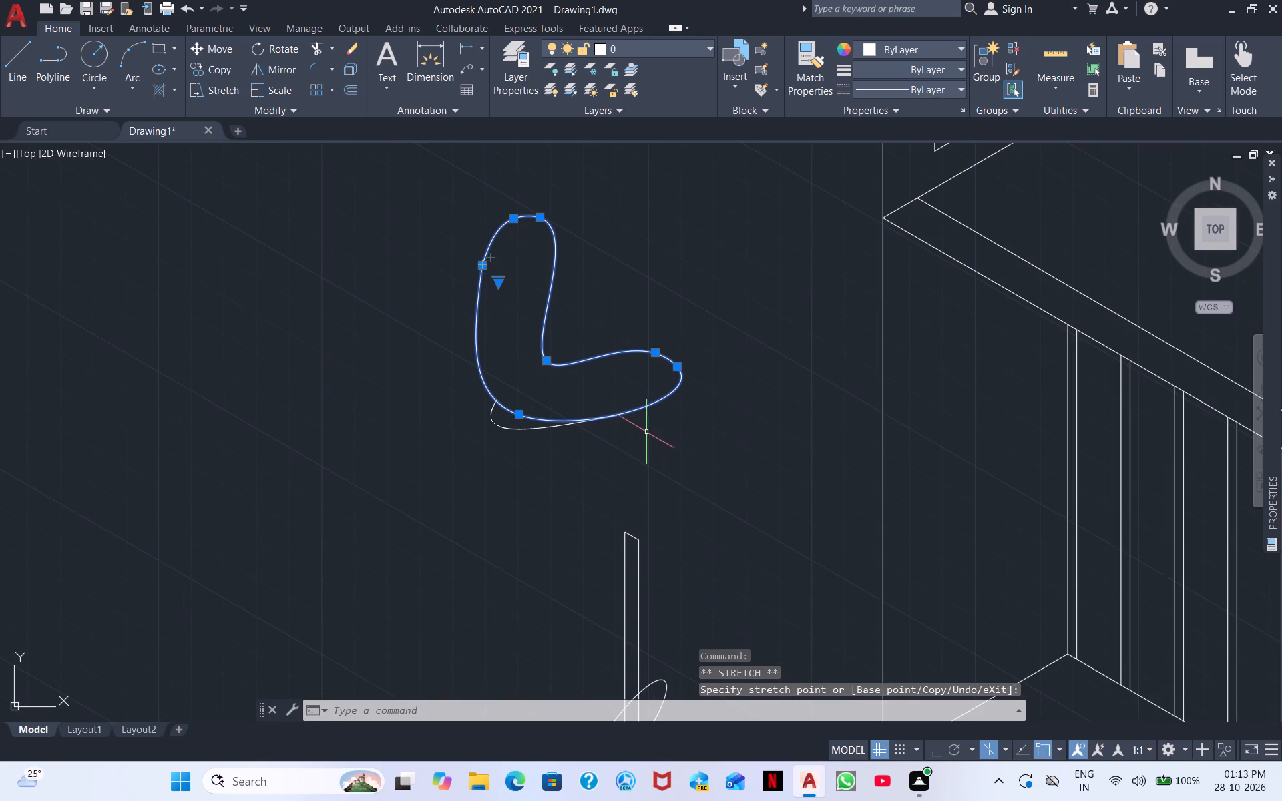
key("Escape")
Move the seat outline and its under-seat curve together onto the top of the post, using the curve's underside as base point.
left_click(663, 461)
left_click(477, 210)
right_click_drag(582, 387, 582, 409)
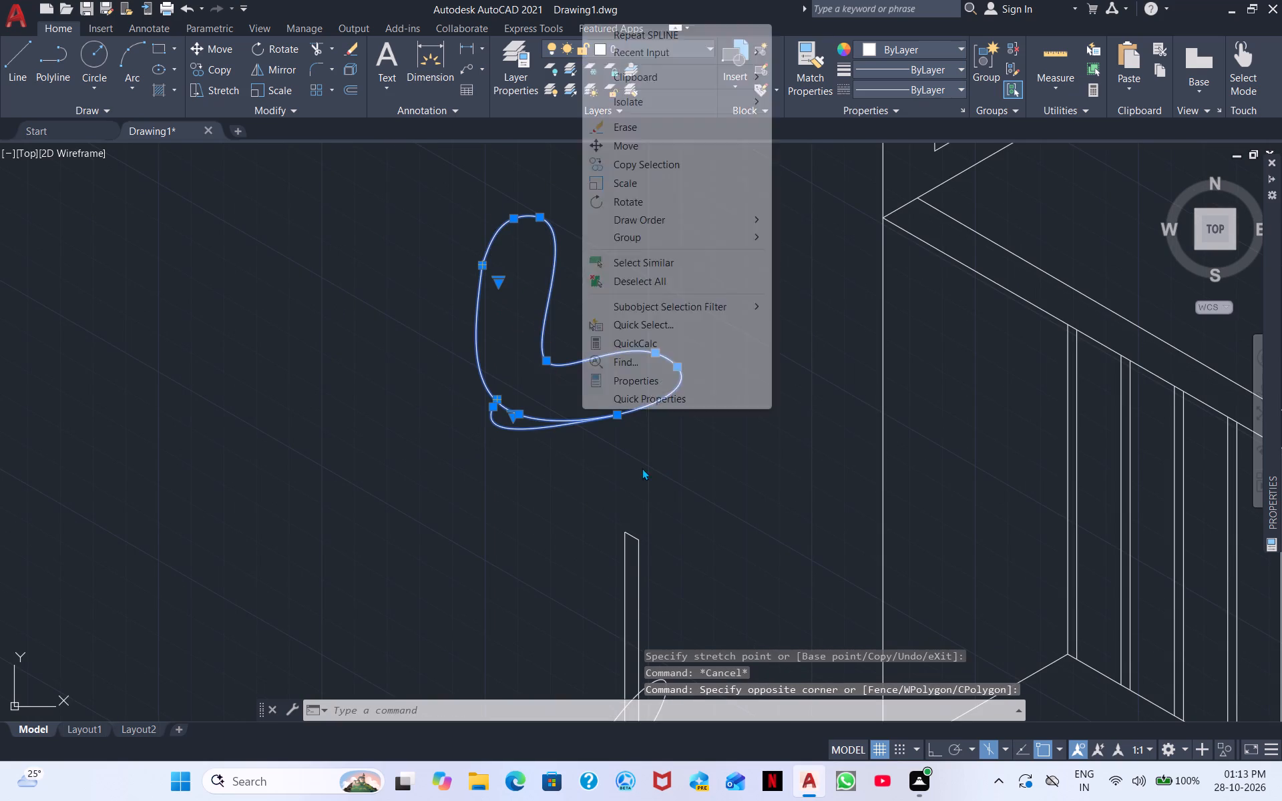
left_click(633, 148)
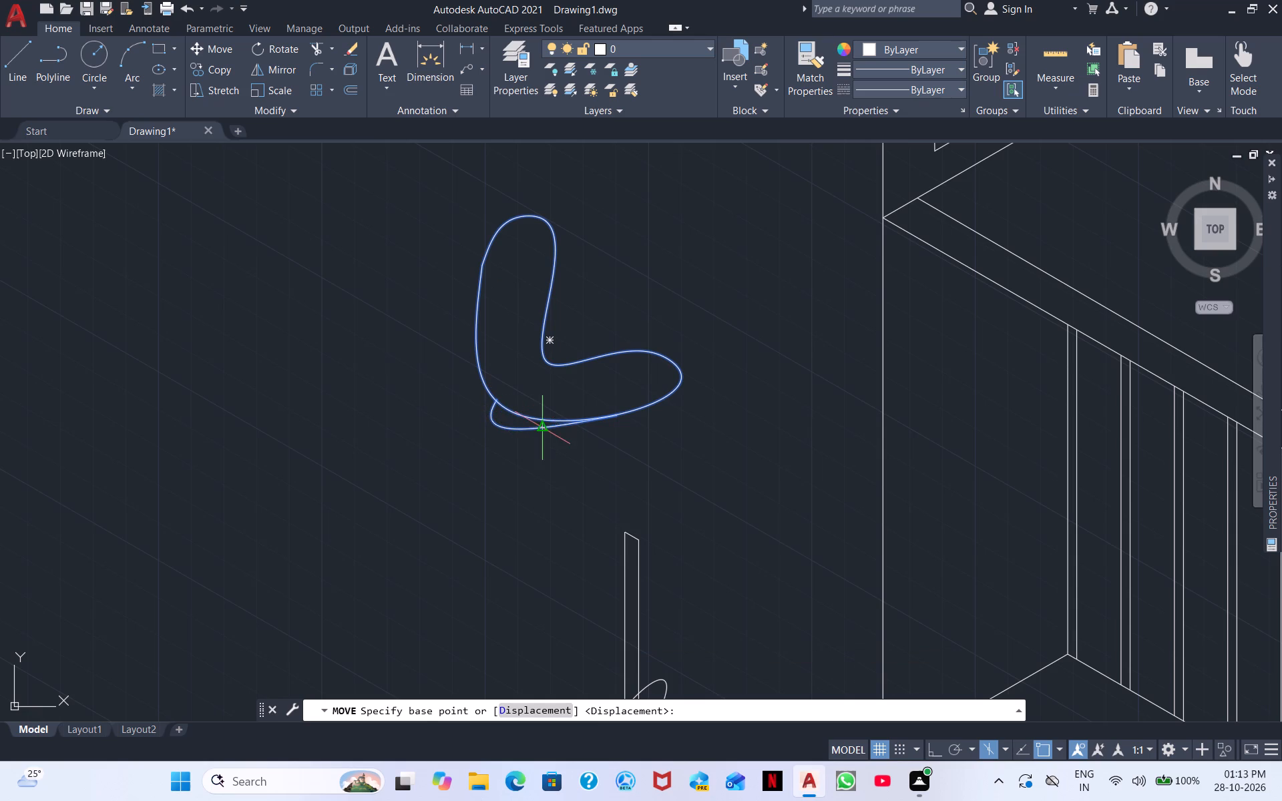
left_click(538, 429)
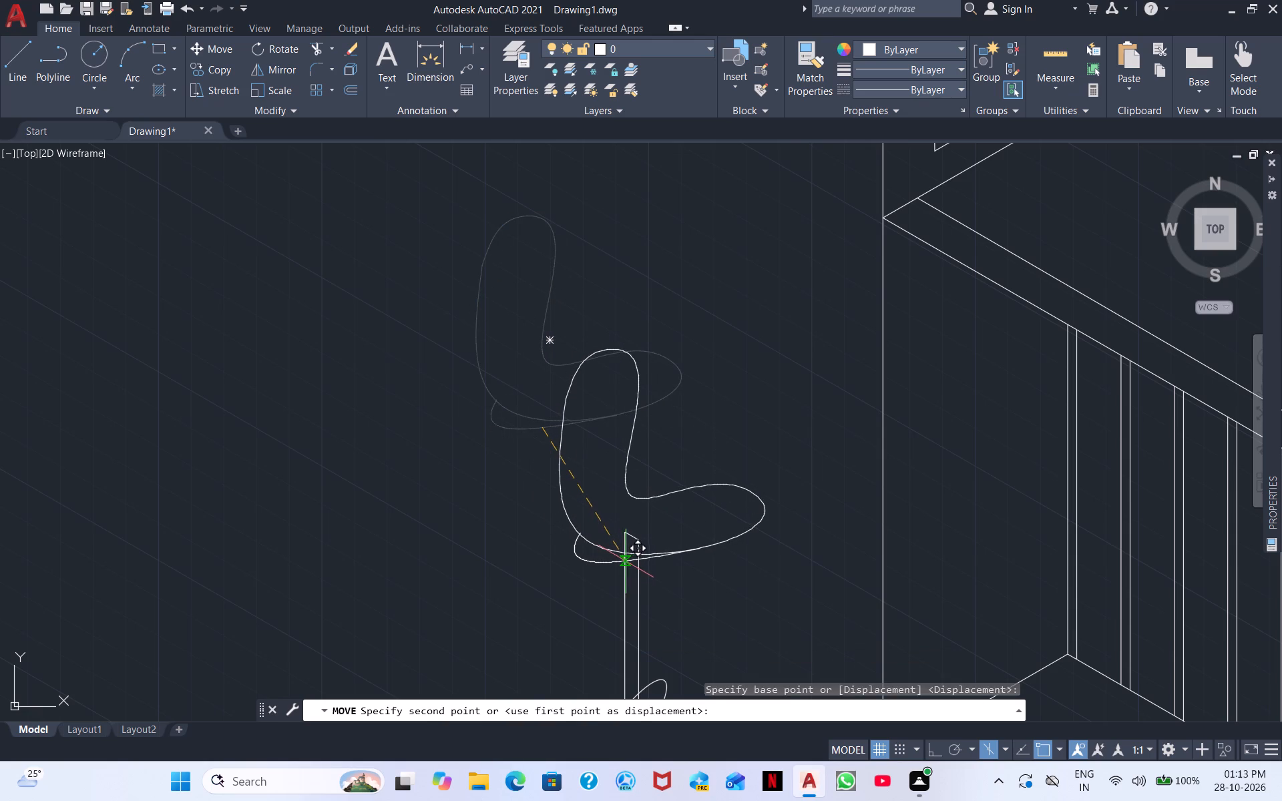
left_click(626, 561)
Trim away the post's top edge and both side lines where they extend above the under-seat curve.
scroll(633, 497, "down", 2)
middle_click_drag(659, 481, 449, 367)
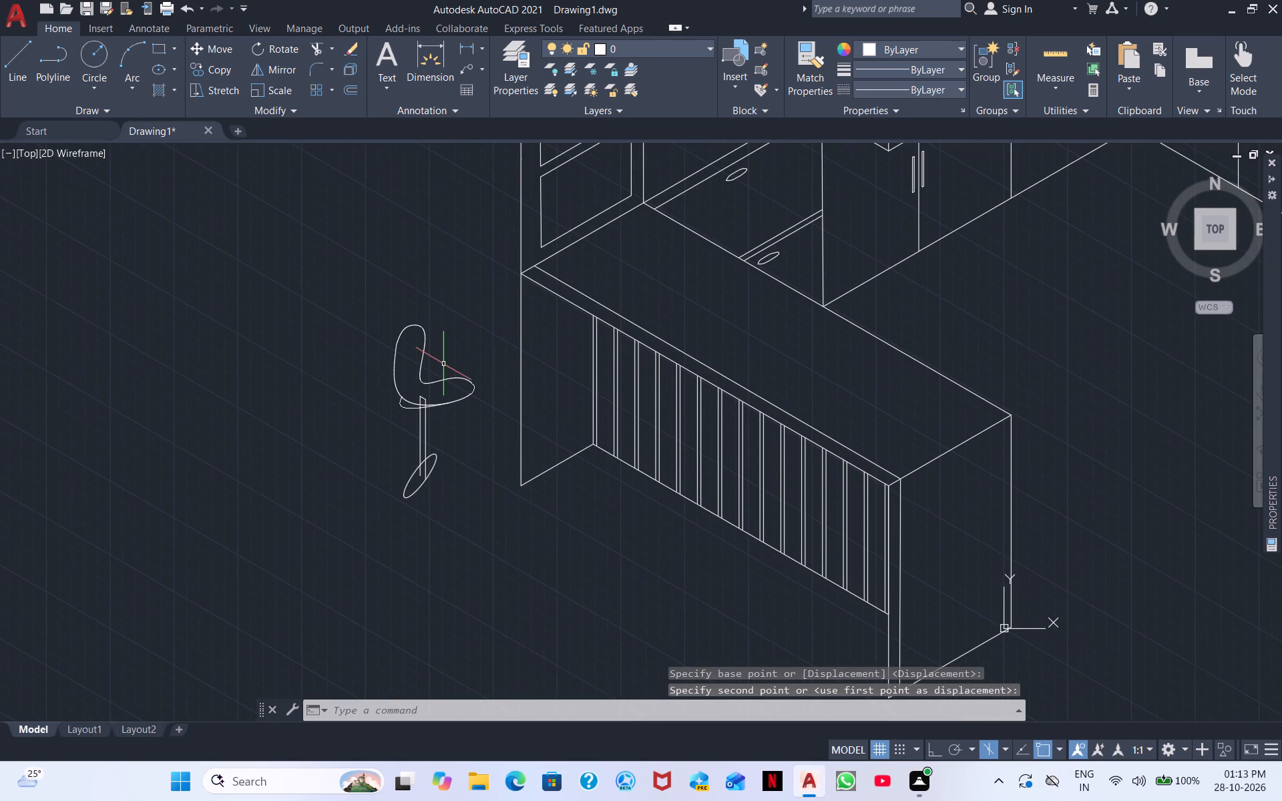
middle_click_drag(491, 395, 306, 249)
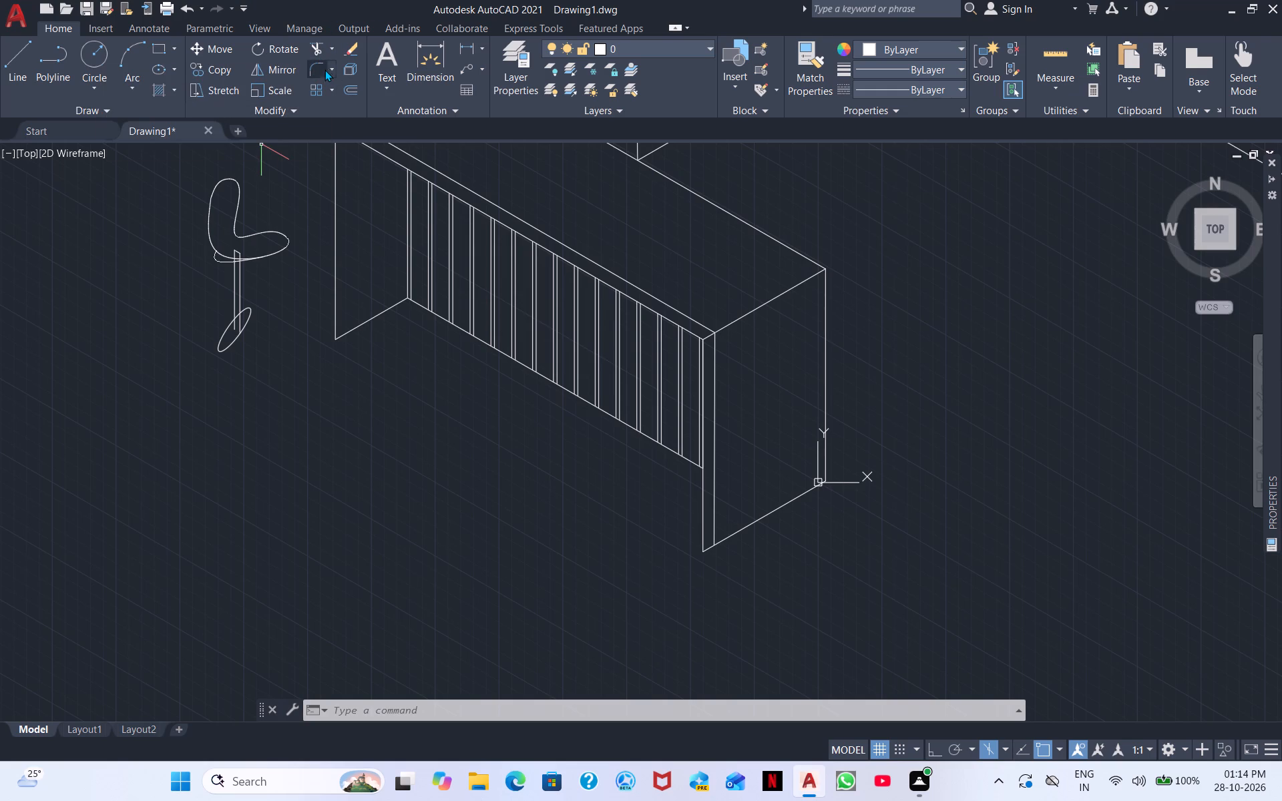
middle_click_drag(303, 316, 429, 310)
scroll(289, 168, "up", 1)
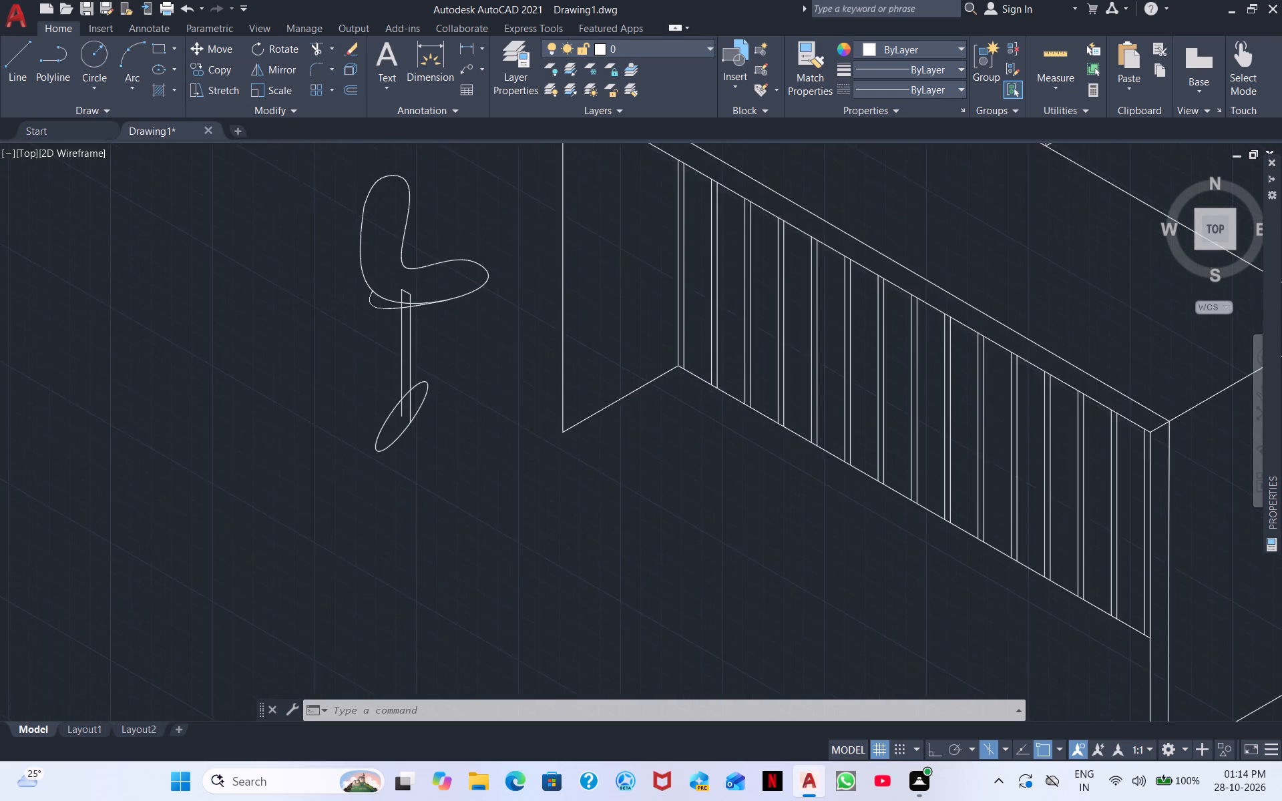
scroll(284, 160, "up", 1)
left_click(319, 49)
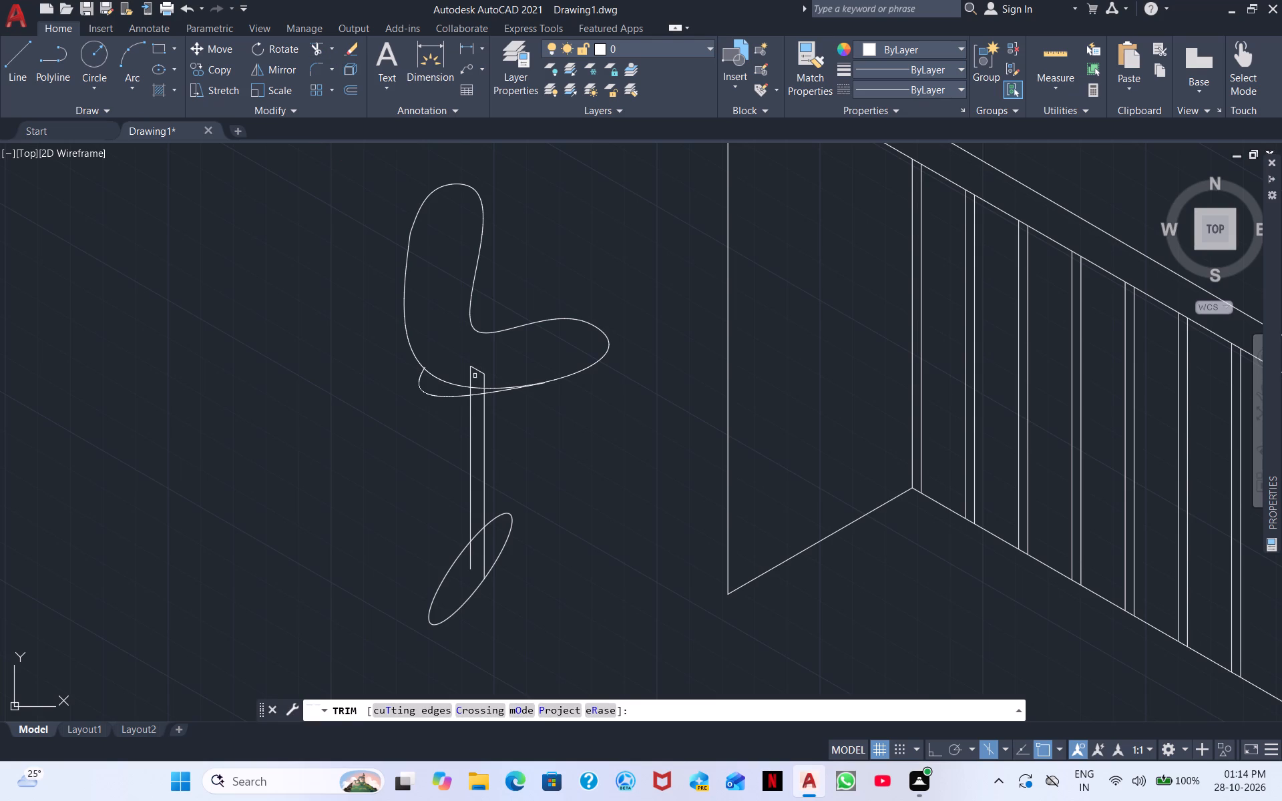
left_click(475, 376)
left_click(467, 370)
left_click(473, 369)
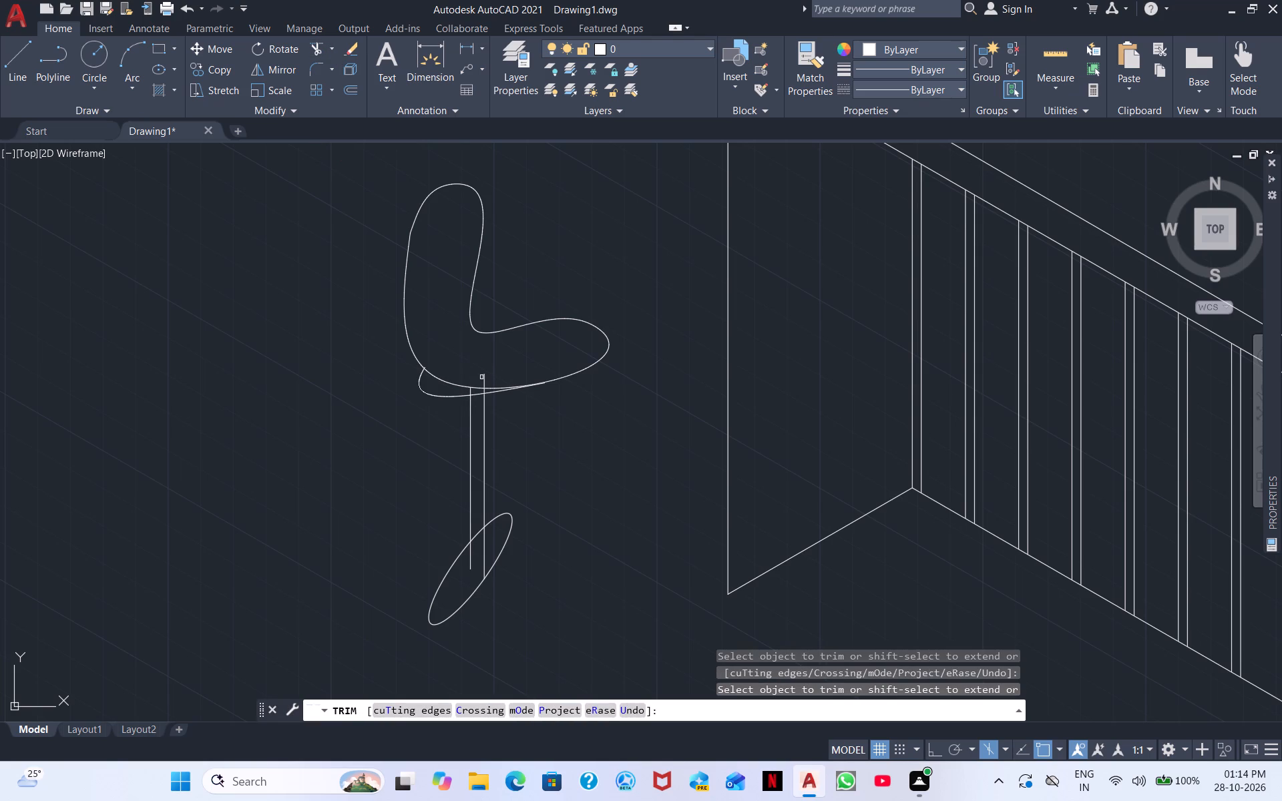
left_click(482, 379)
scroll(471, 409, "up", 3)
left_click(465, 335)
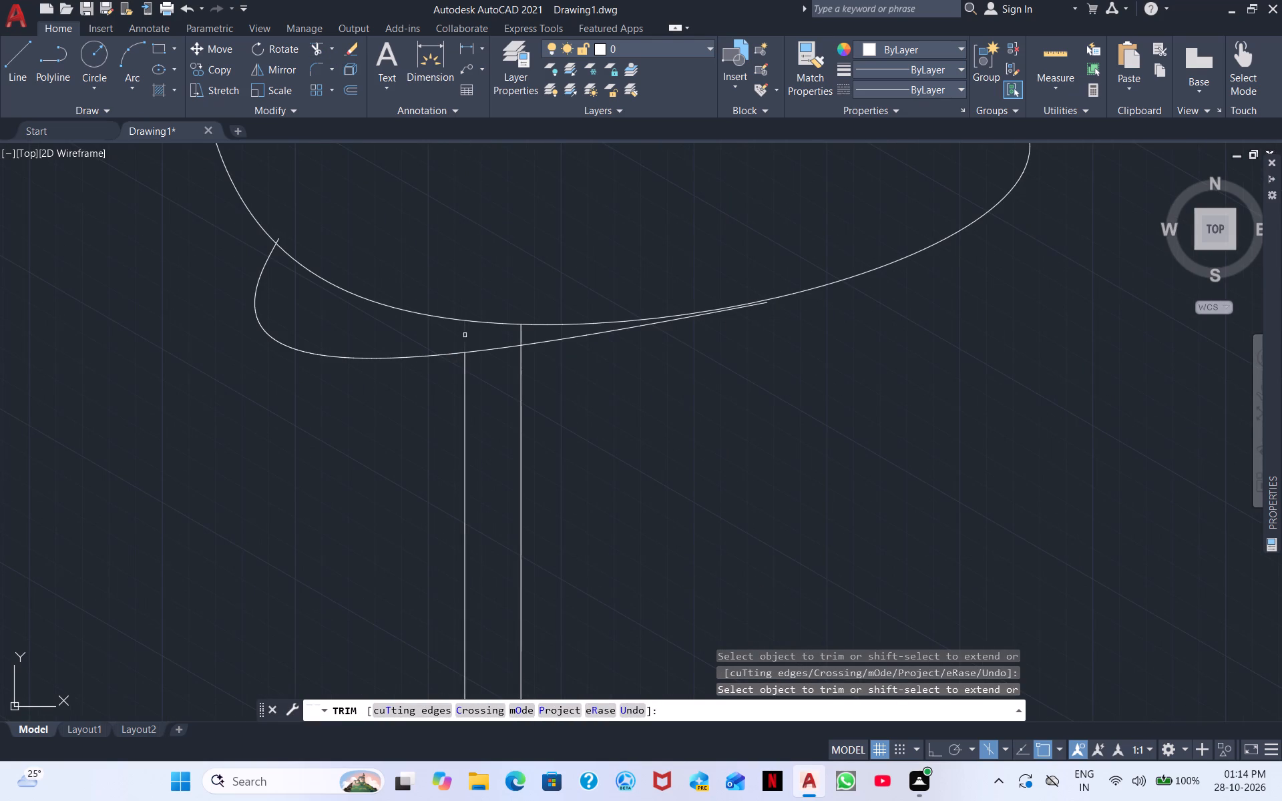
left_click(518, 335)
left_click(521, 334)
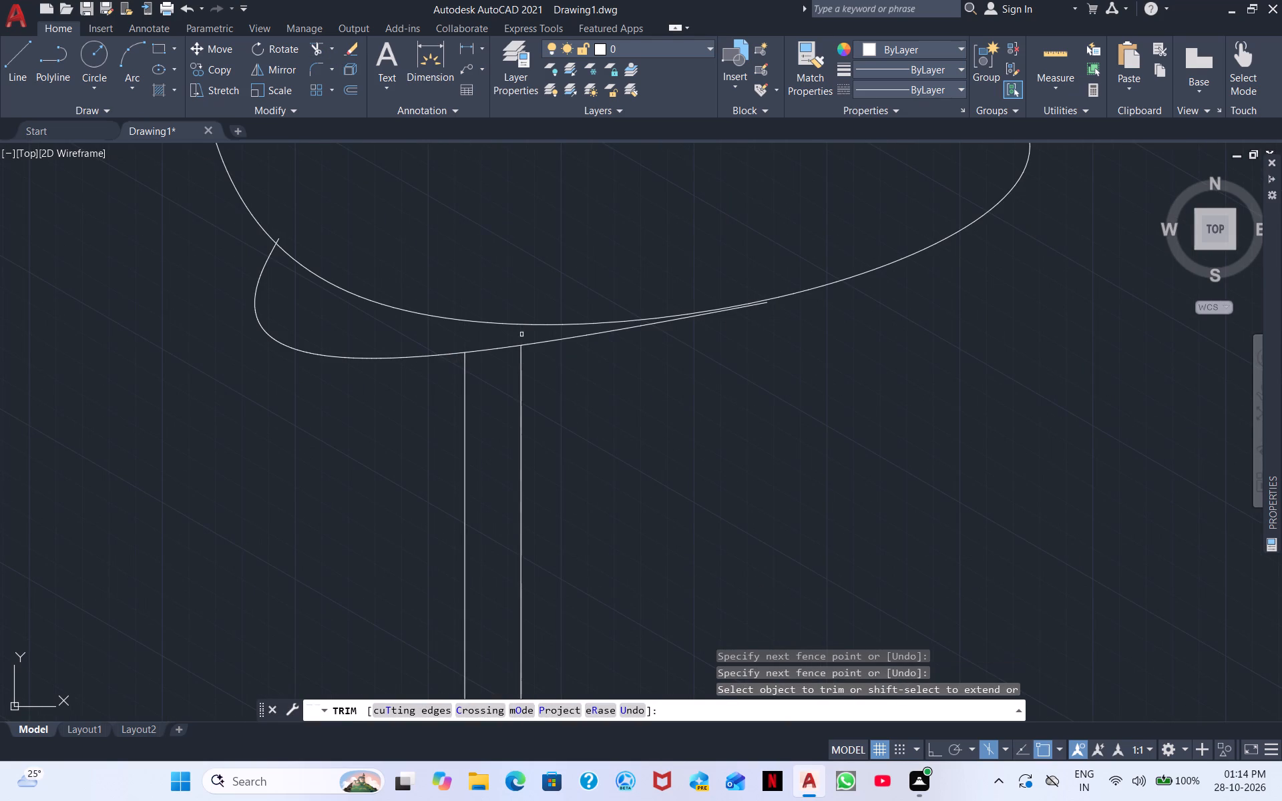
Trim away the whole tilted ellipse at the post's foot, leaving only the two post lines.
scroll(587, 443, "down", 1)
middle_click_drag(642, 477, 624, 364)
scroll(670, 266, "up", 1)
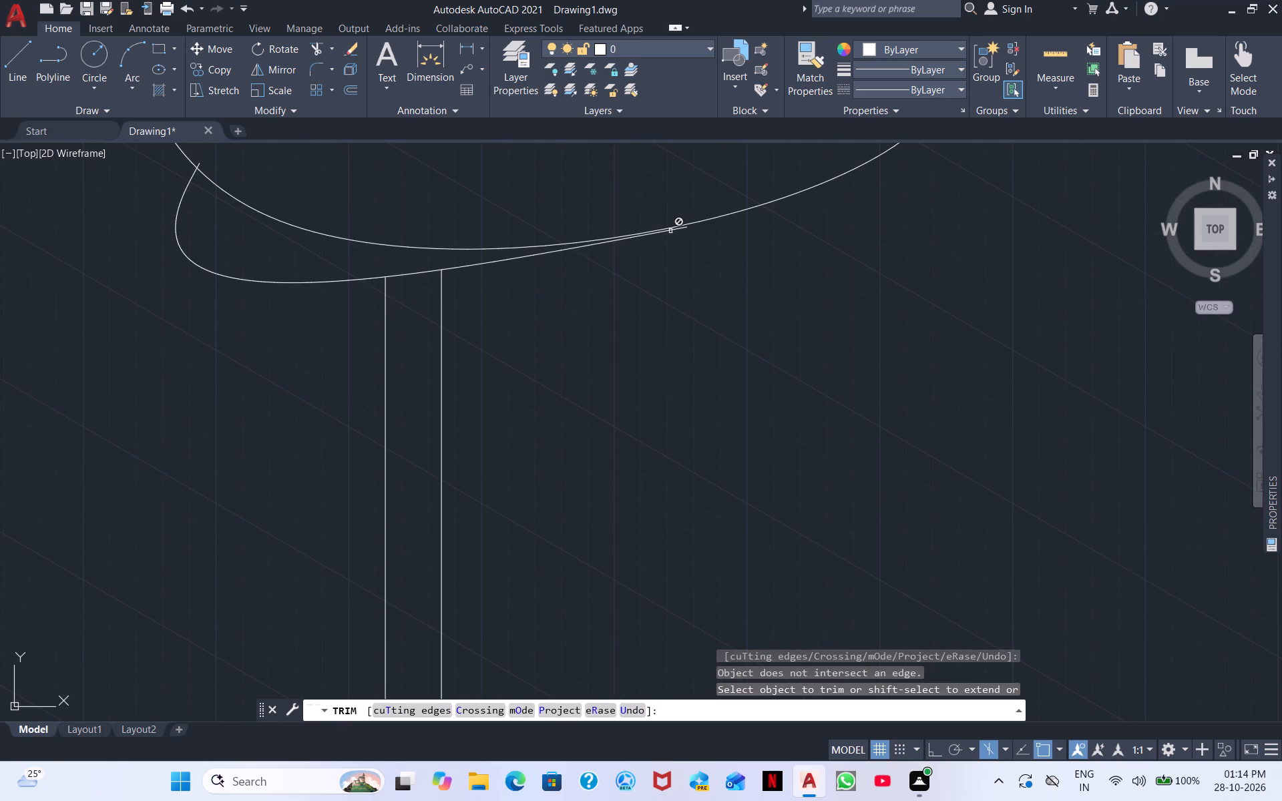
scroll(564, 358, "down", 3)
middle_click_drag(612, 398, 564, 280)
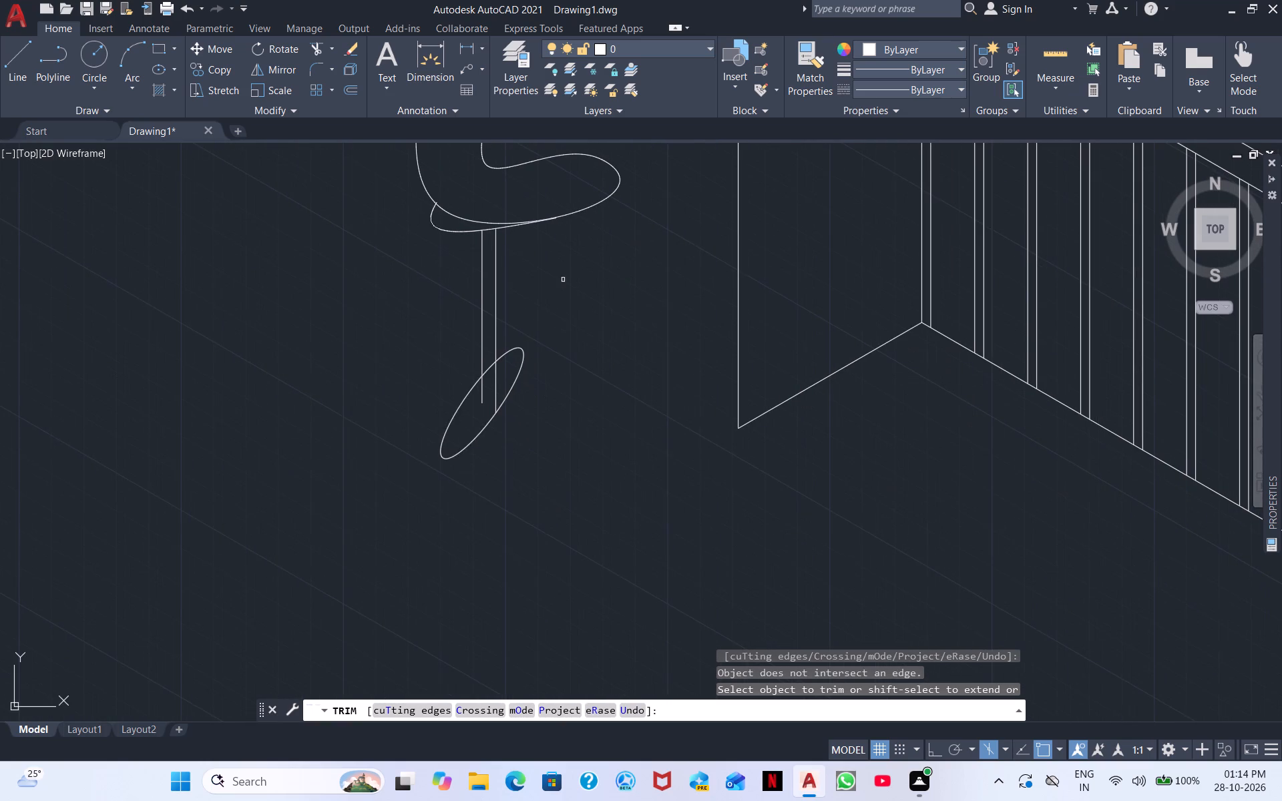
left_click_drag(523, 337, 519, 405)
left_click_drag(461, 387, 471, 474)
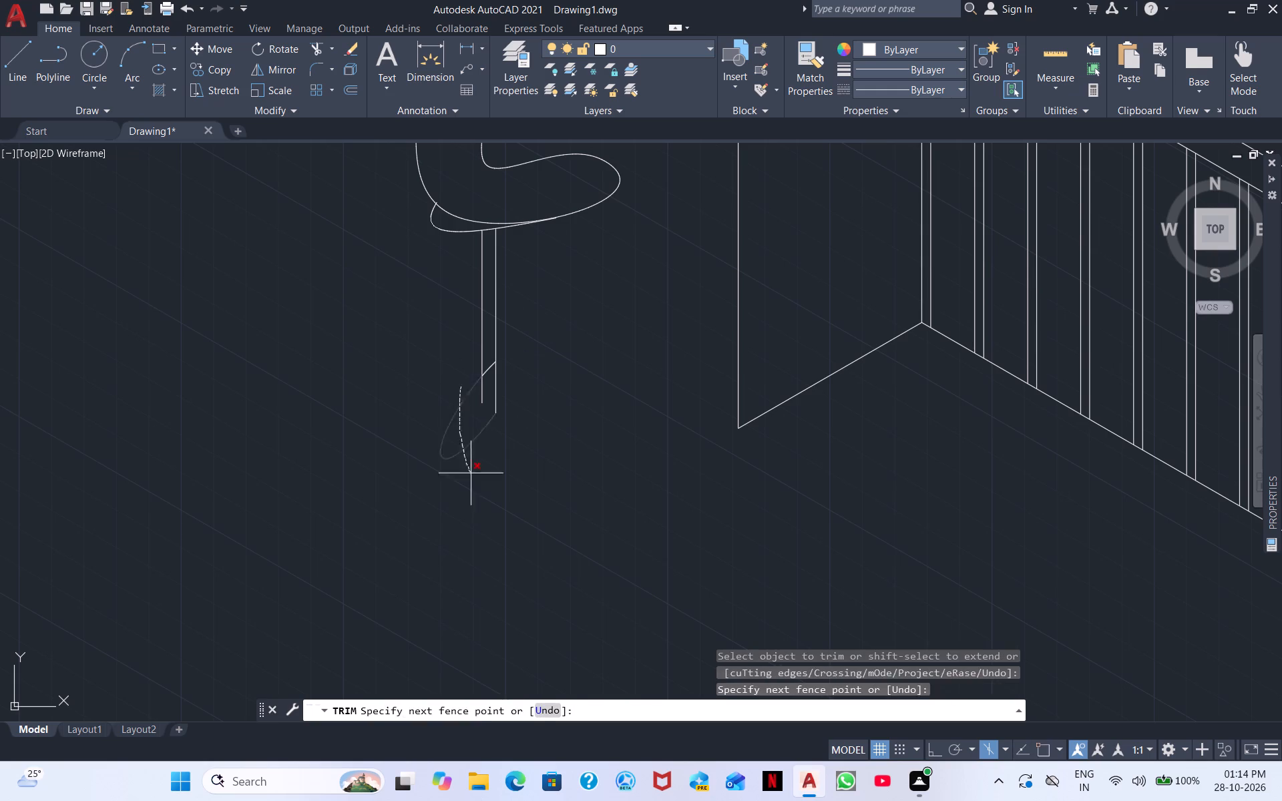
left_click_drag(471, 474, 475, 476)
left_click(487, 368)
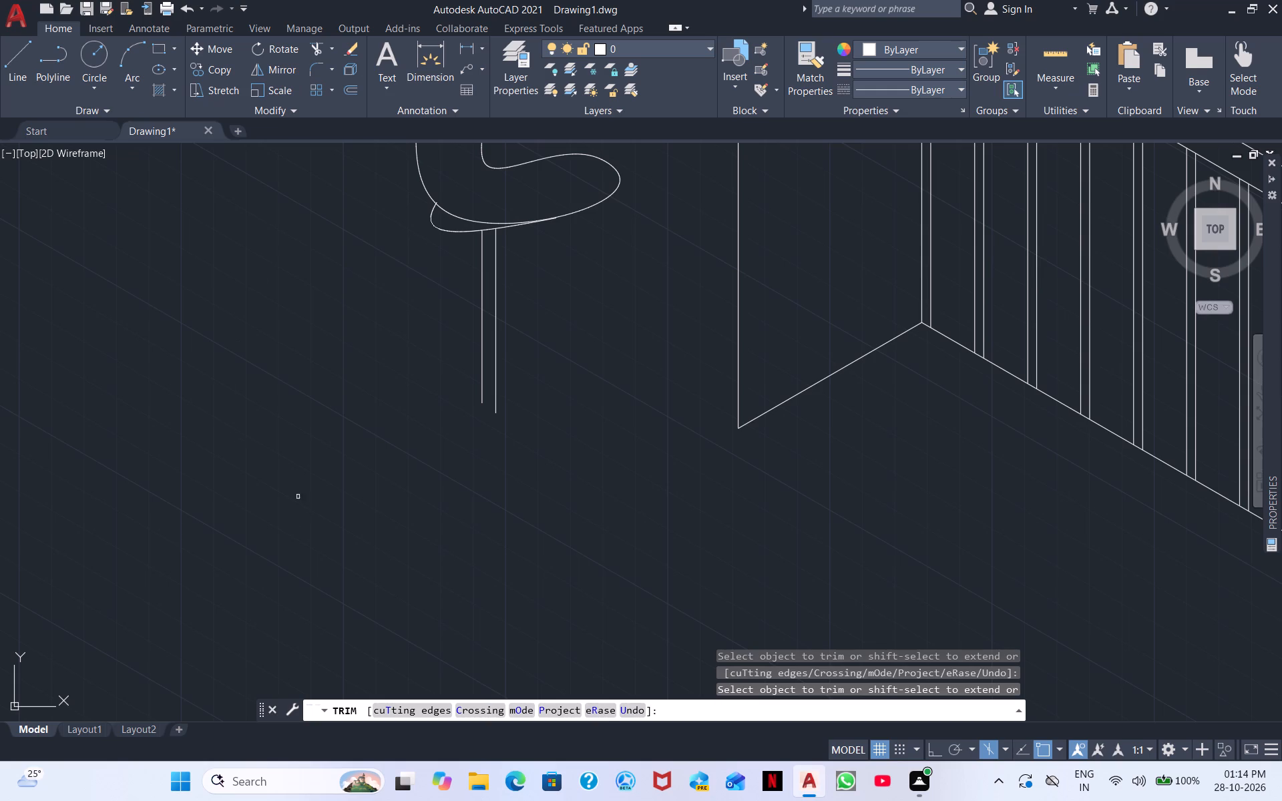
key("Escape")
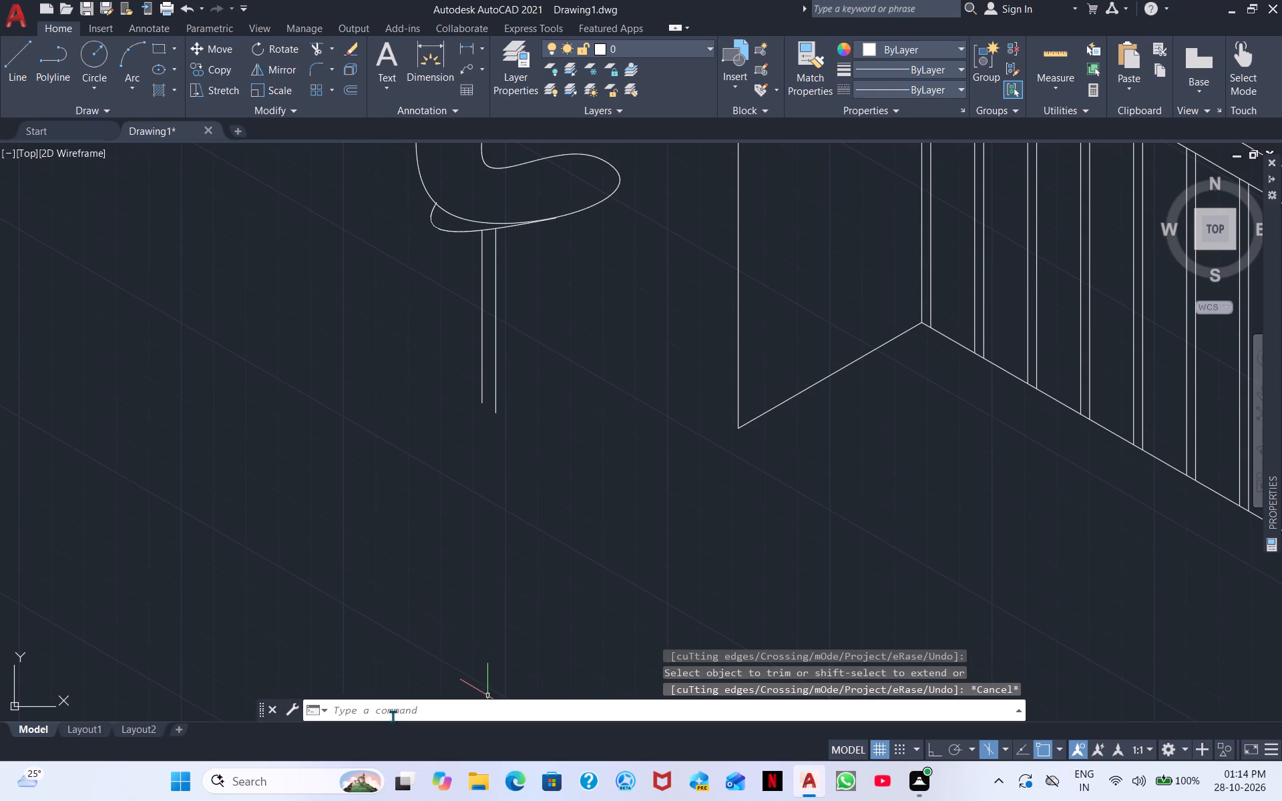
Draw a wide, rounded base outline with a fit-point spline around the post's foot, starting and ending on the post's left line.
left_click(374, 702)
key("s")
key("p")
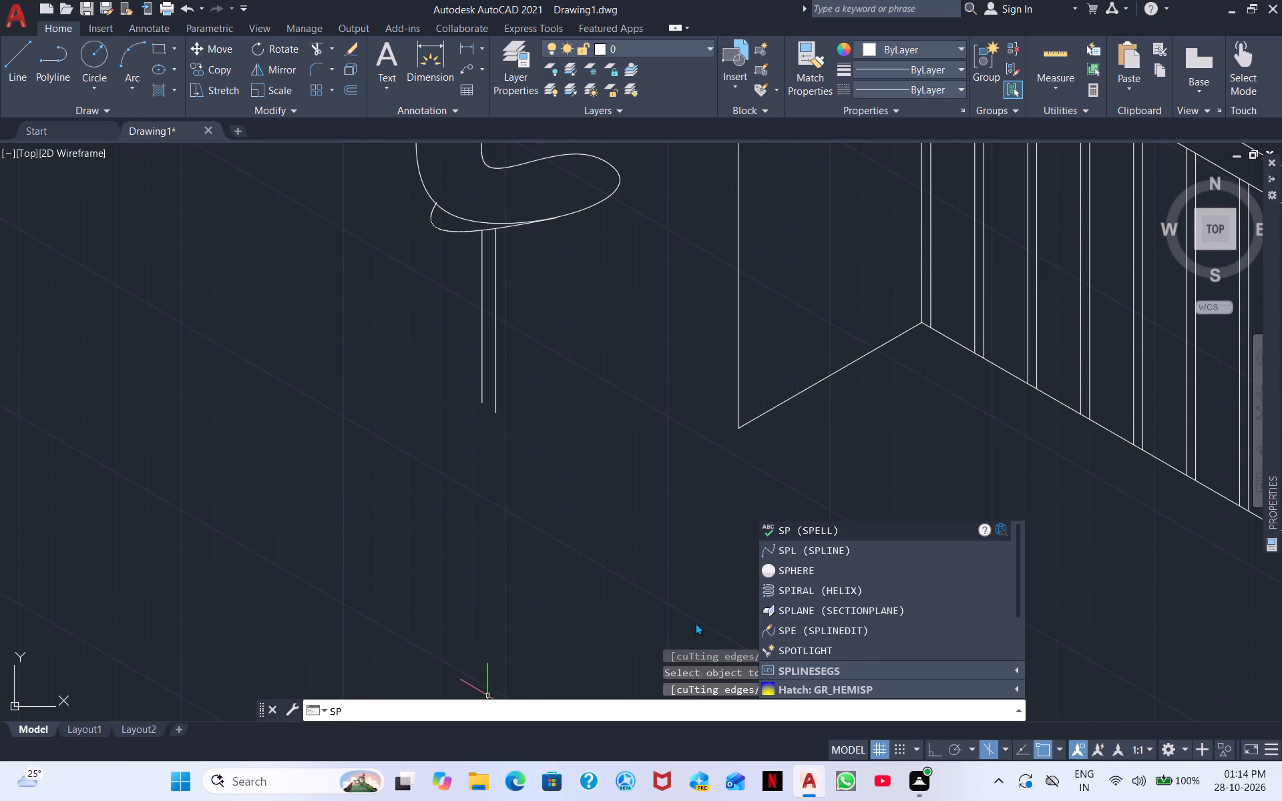
left_click(797, 551)
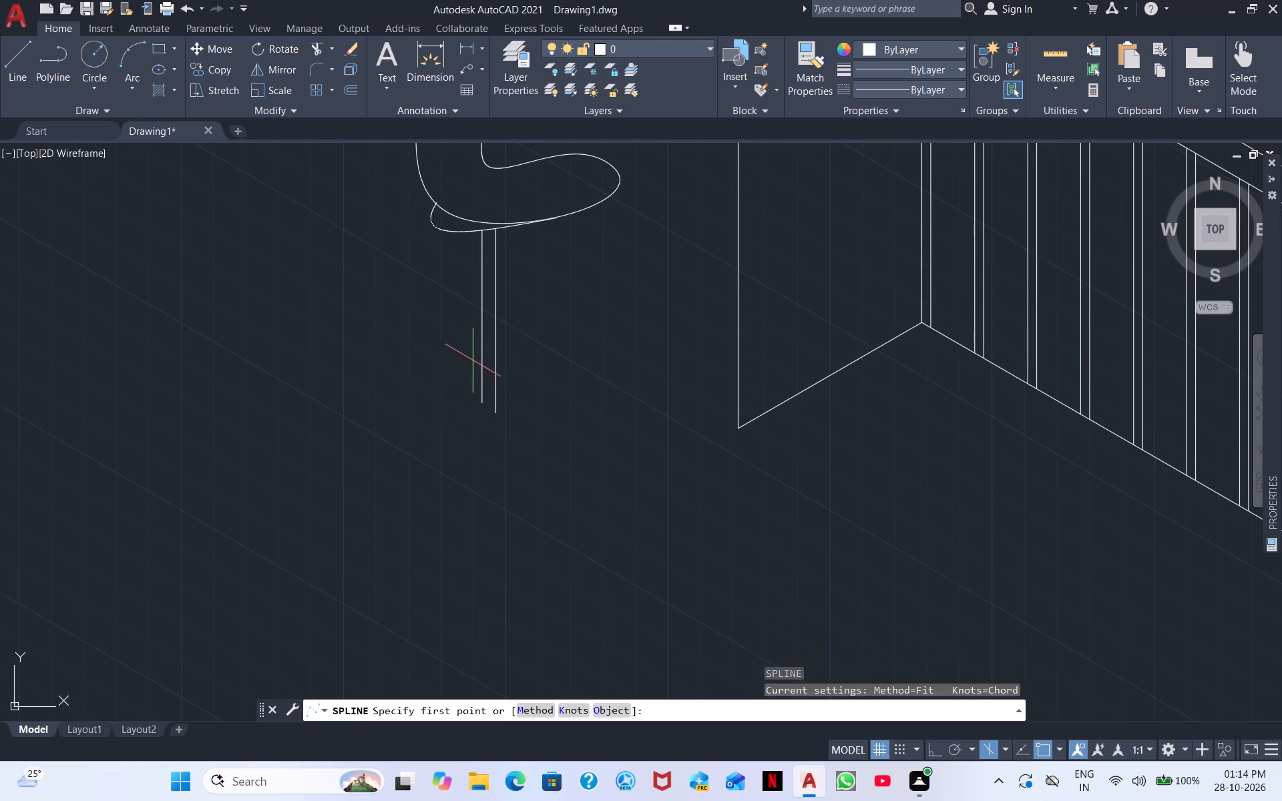
left_click(483, 360)
left_click(404, 380)
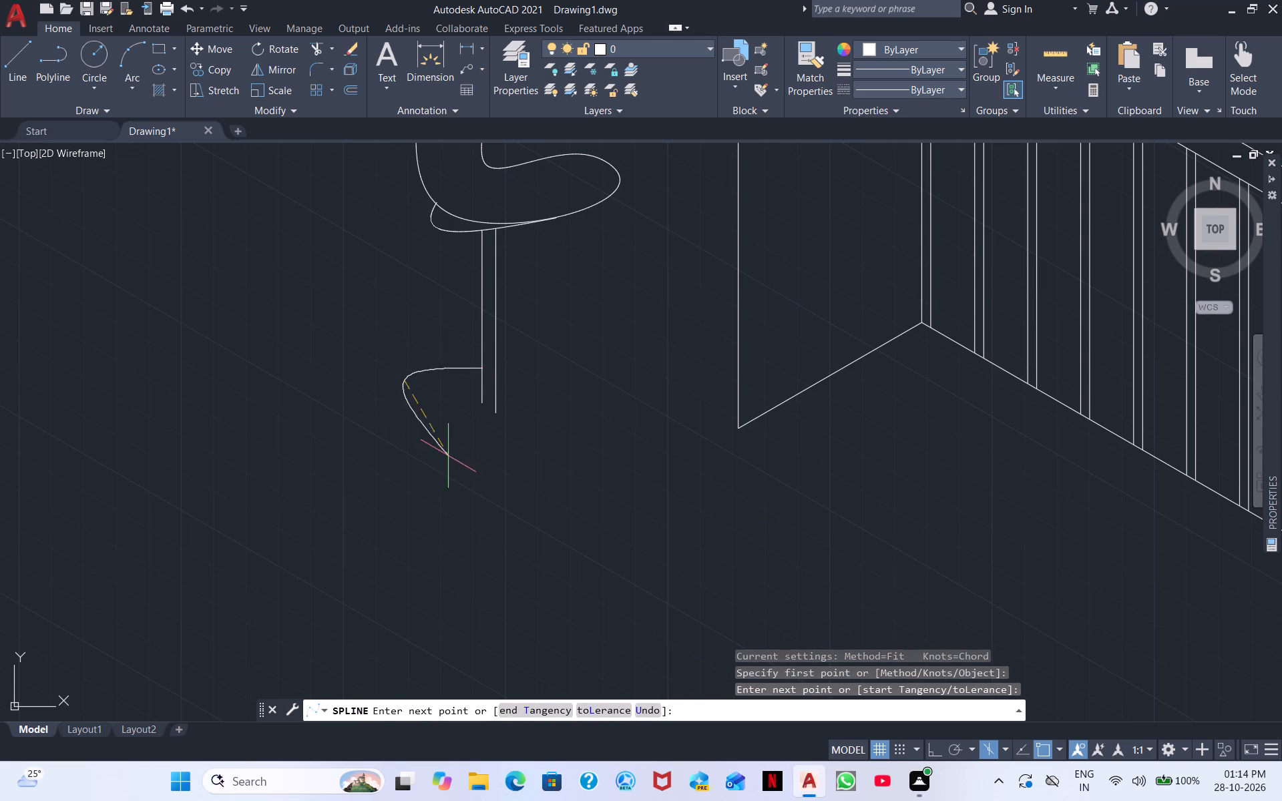
left_click(504, 450)
left_click(572, 398)
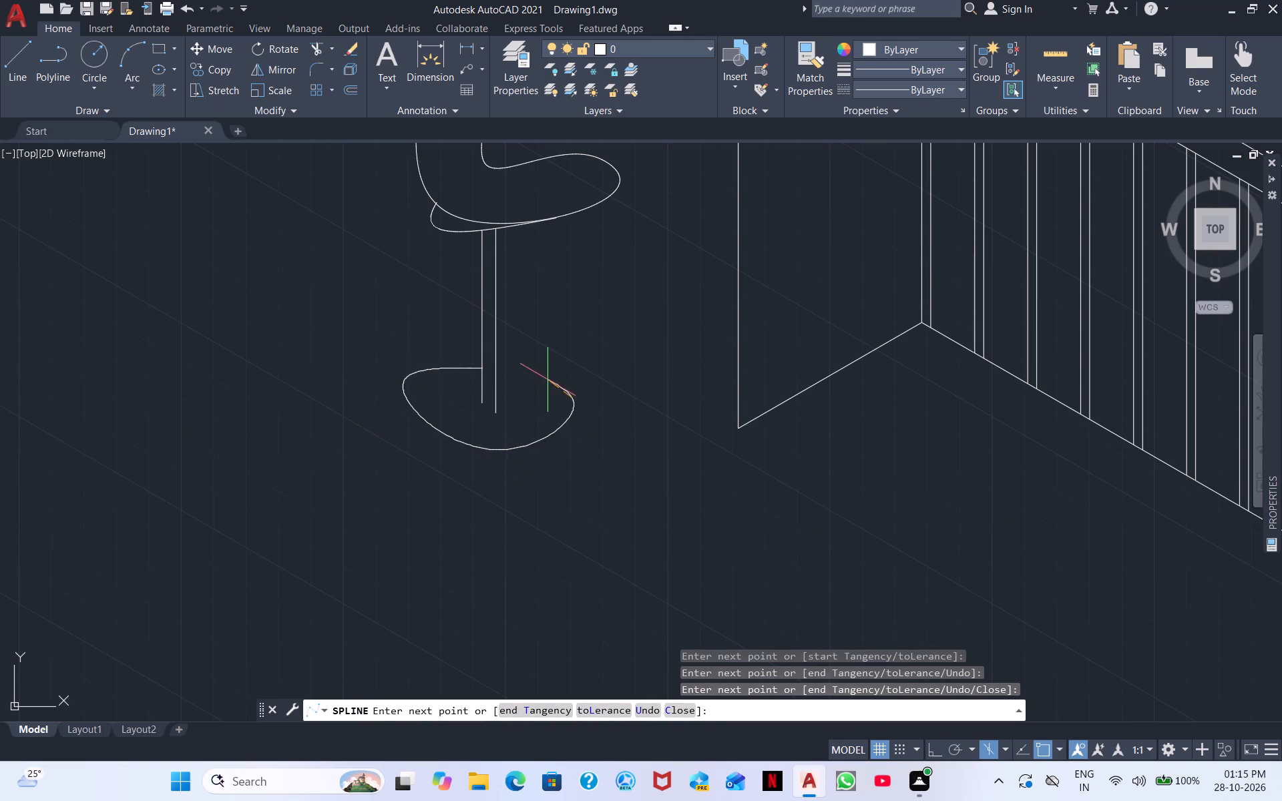
left_click(493, 368)
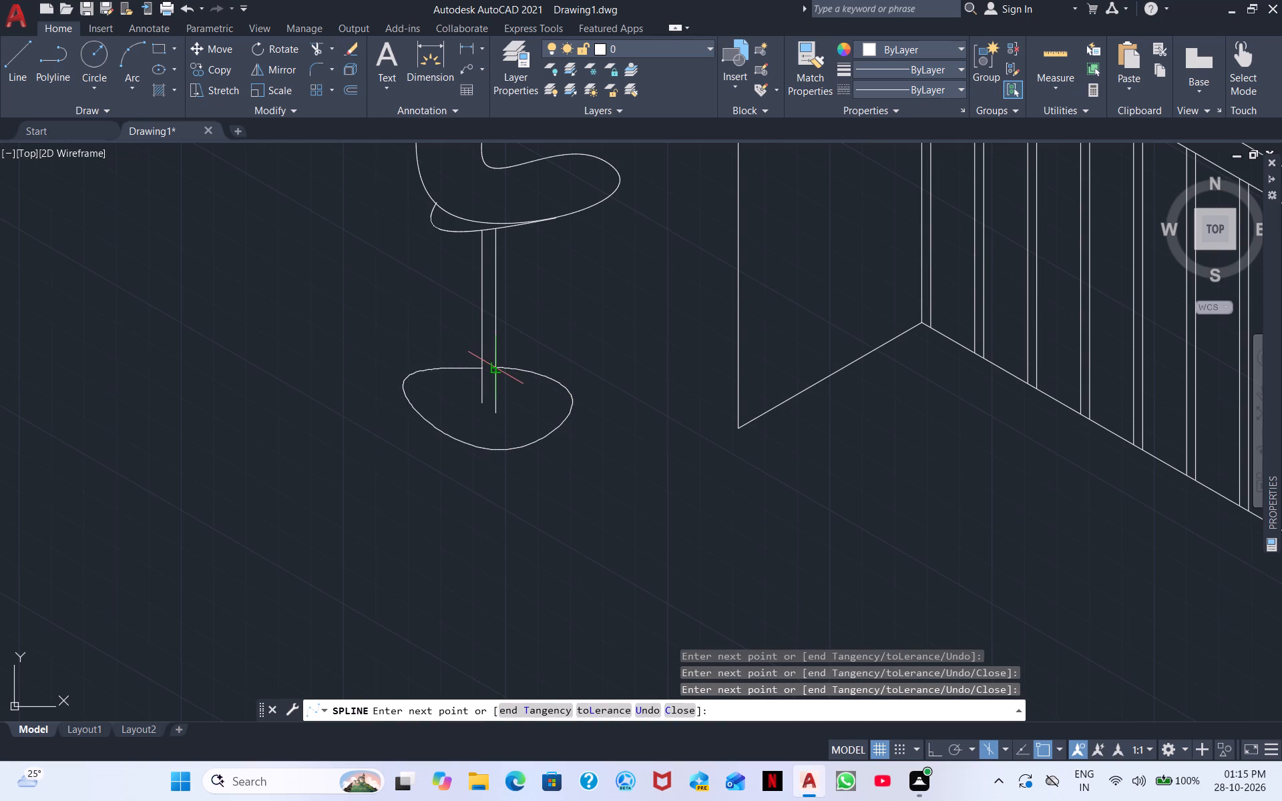
left_click(487, 369)
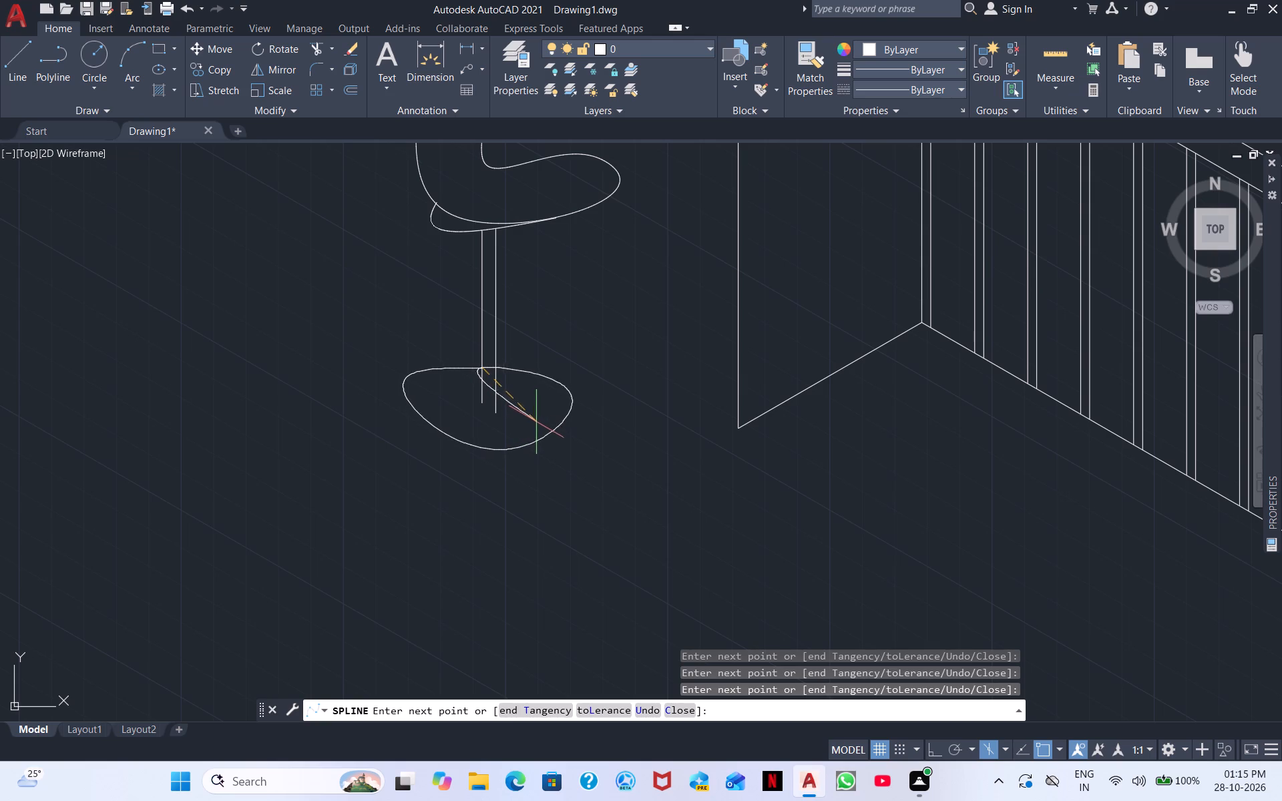
scroll(479, 407, "up", 4)
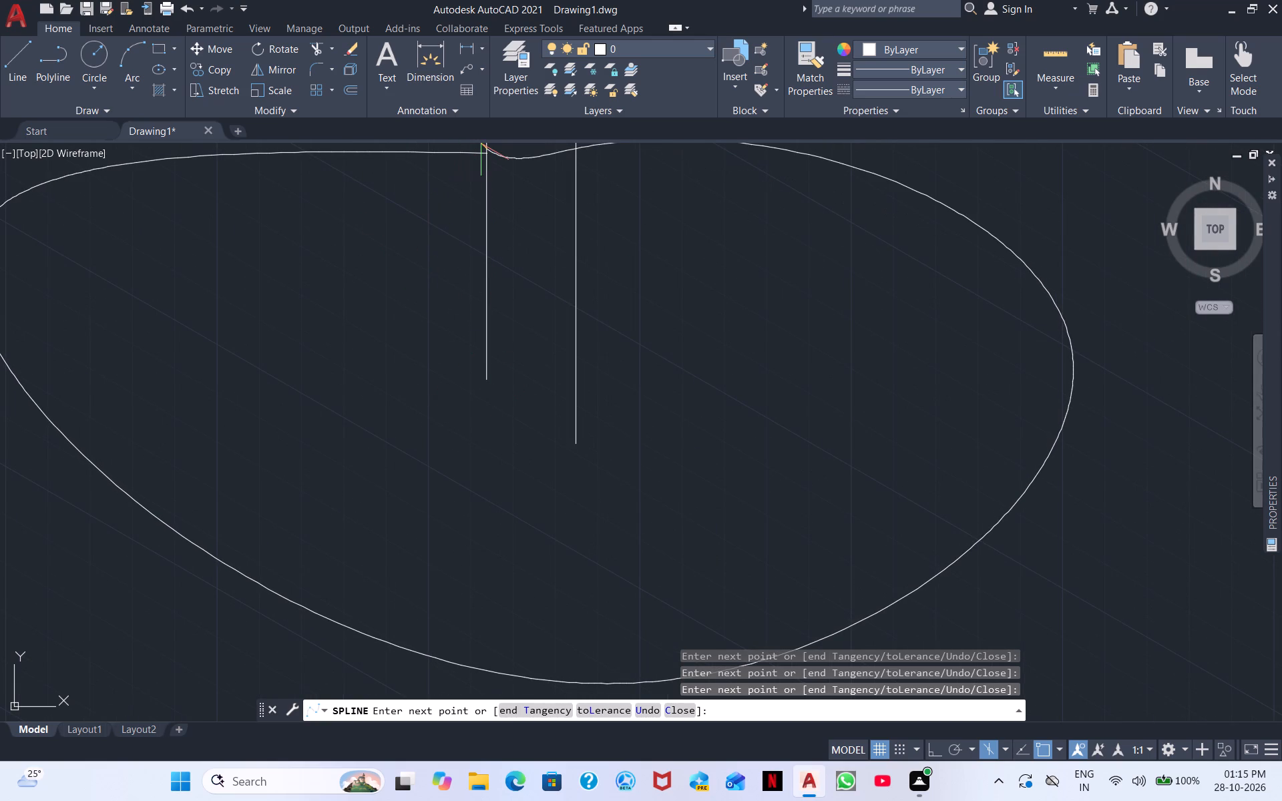
scroll(491, 139, "up", 2)
middle_click_drag(471, 191, 437, 314)
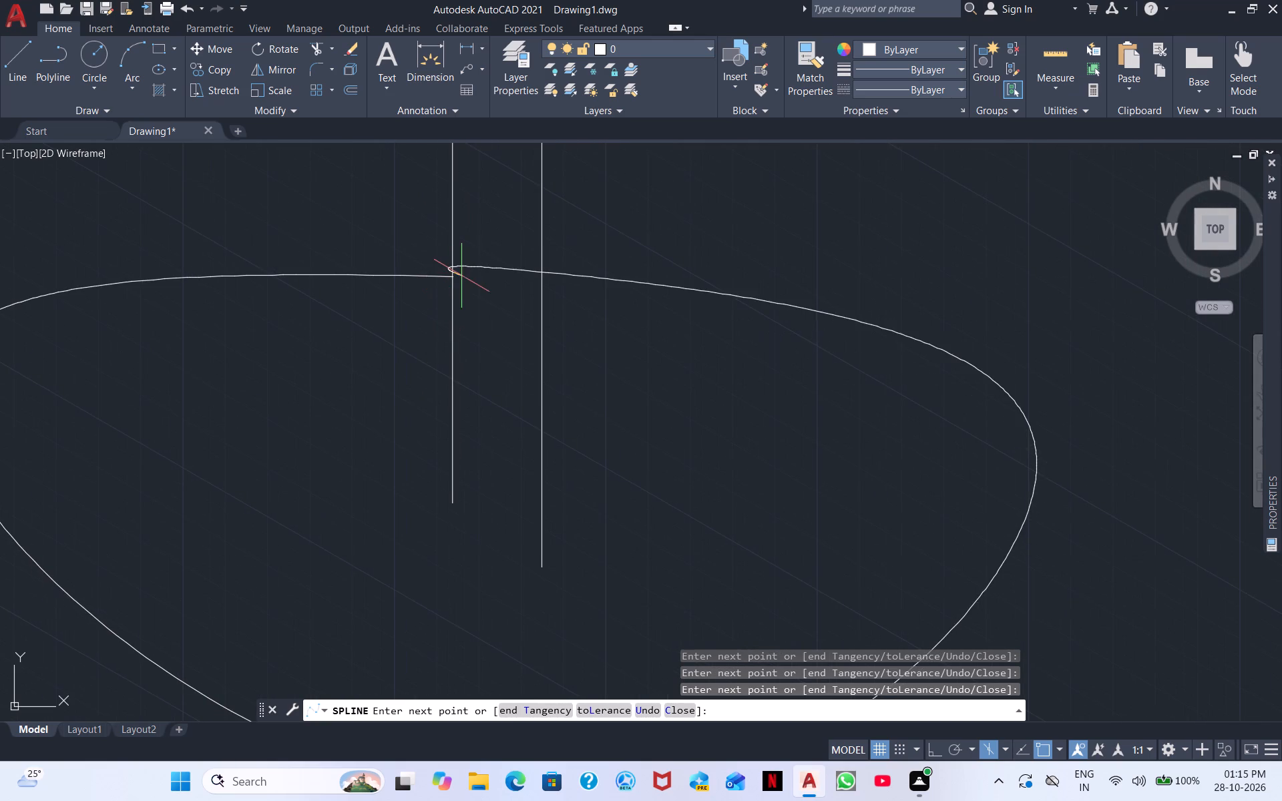
left_click(452, 277)
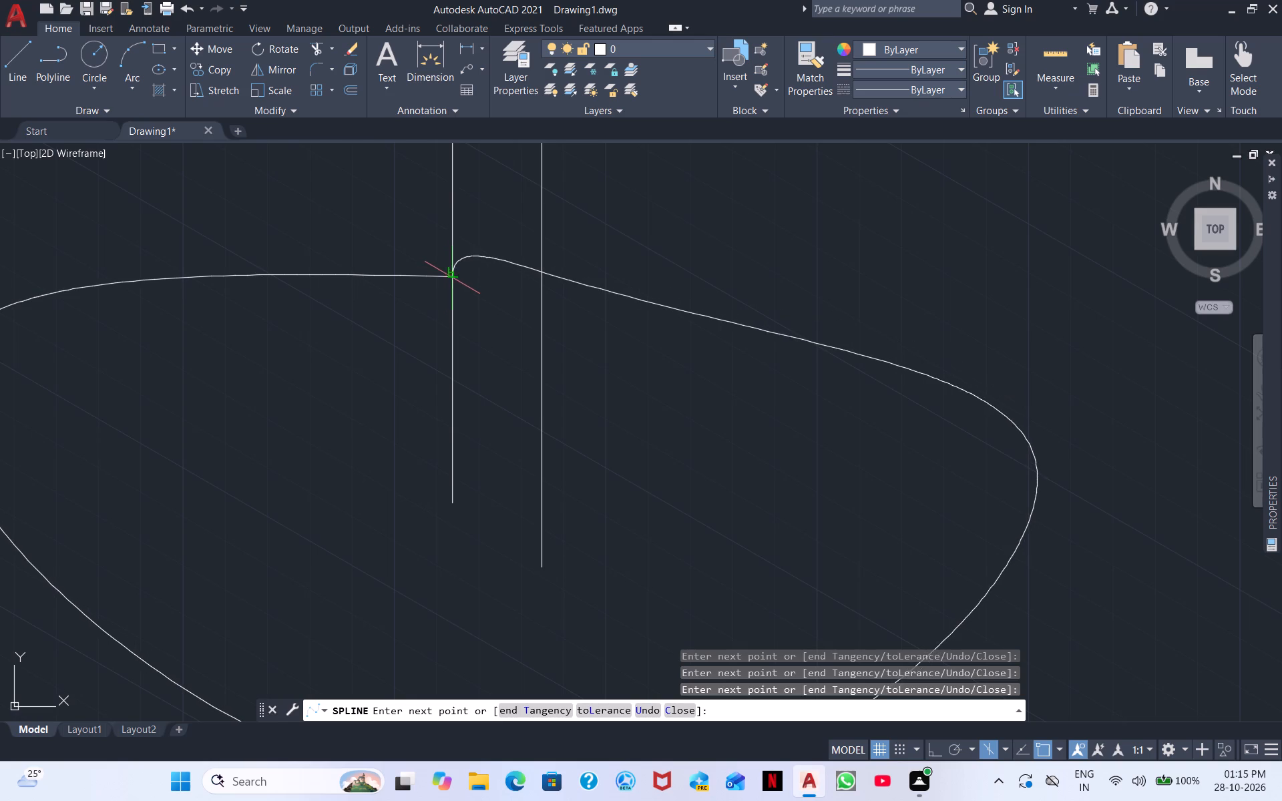
scroll(451, 277, "up", 3)
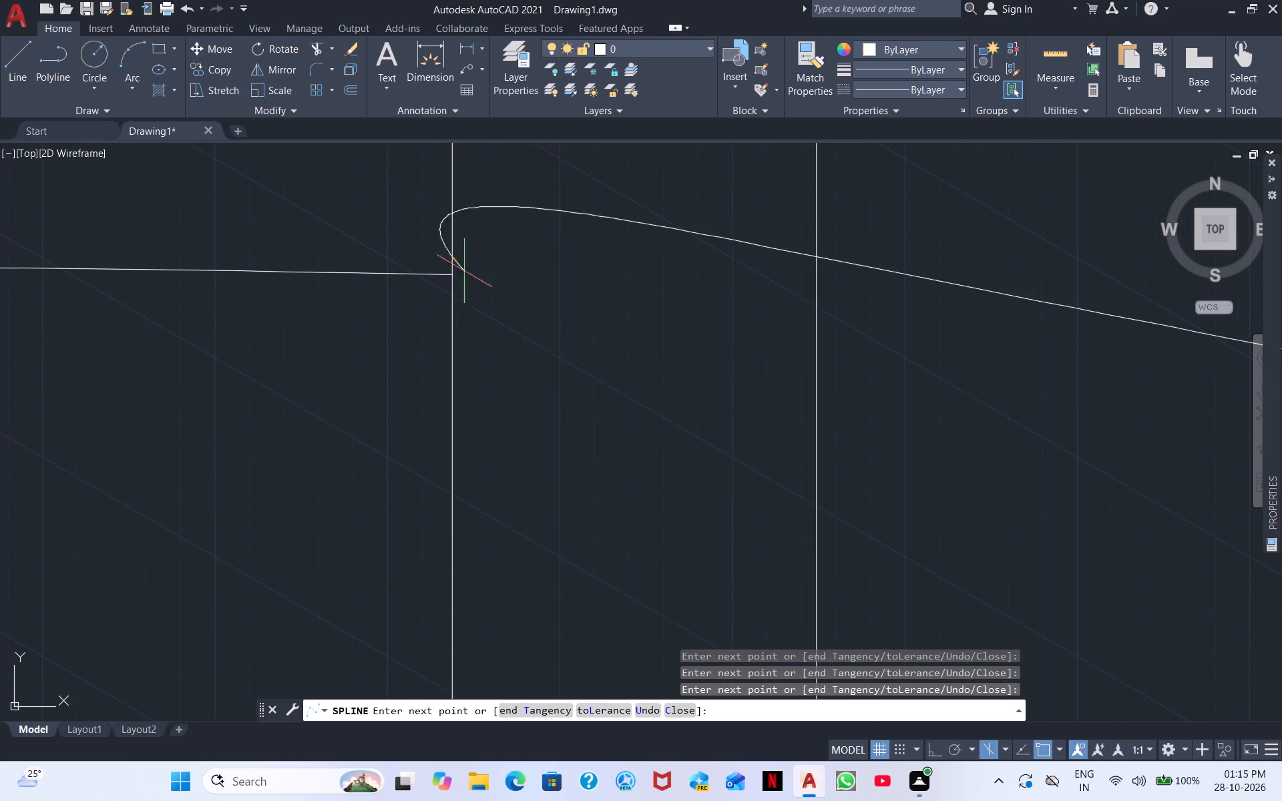
scroll(473, 266, "up", 4)
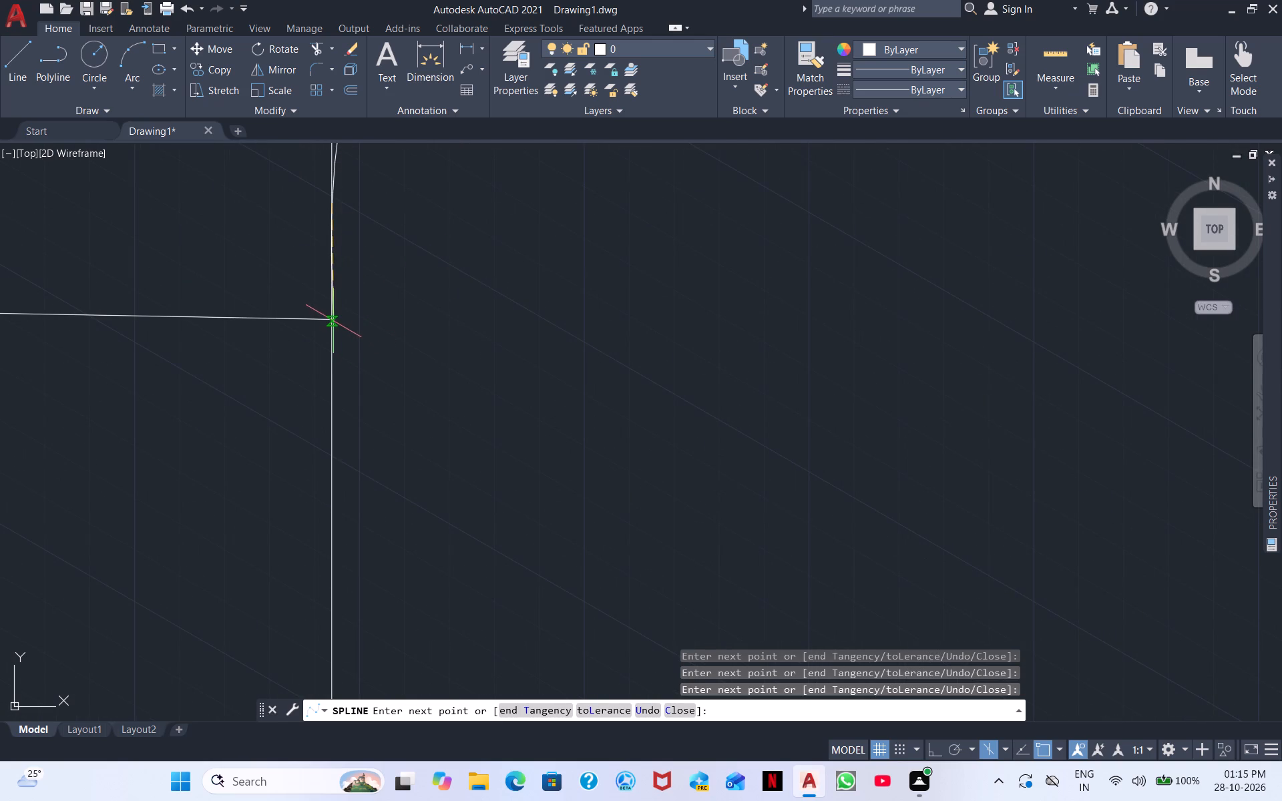
left_click(331, 320)
right_click(391, 324)
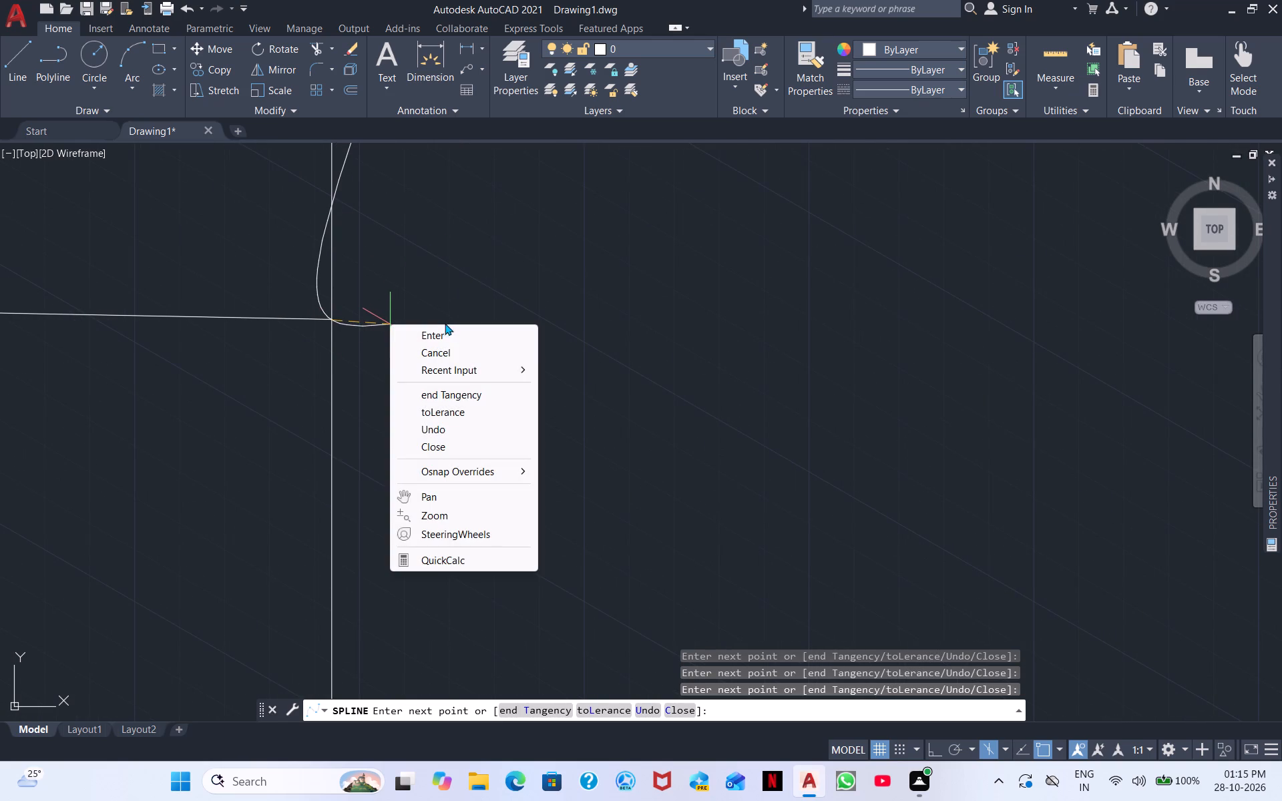
left_click(451, 329)
scroll(375, 328, "down", 5)
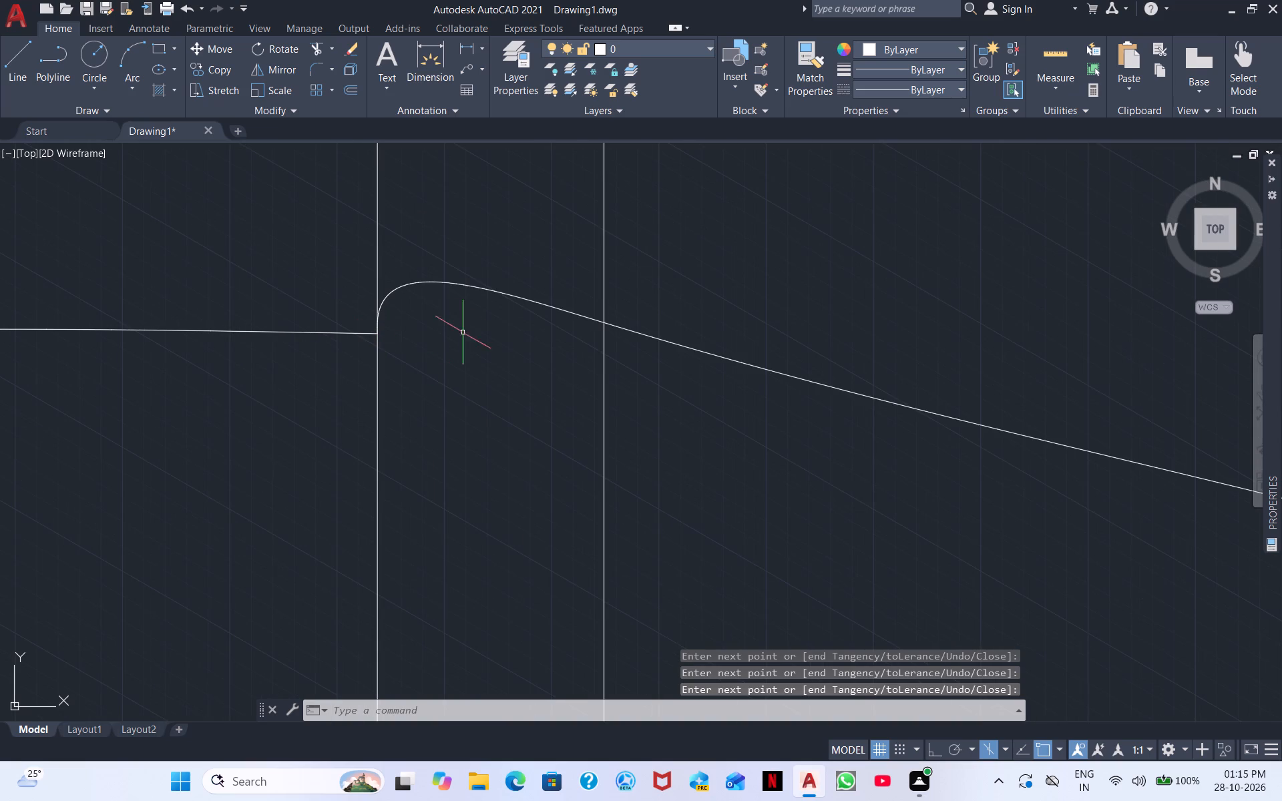
Flatten the bump in the base outline between the post lines by stretching the fit point beside the post's left line.
left_click(433, 290)
left_click(413, 275)
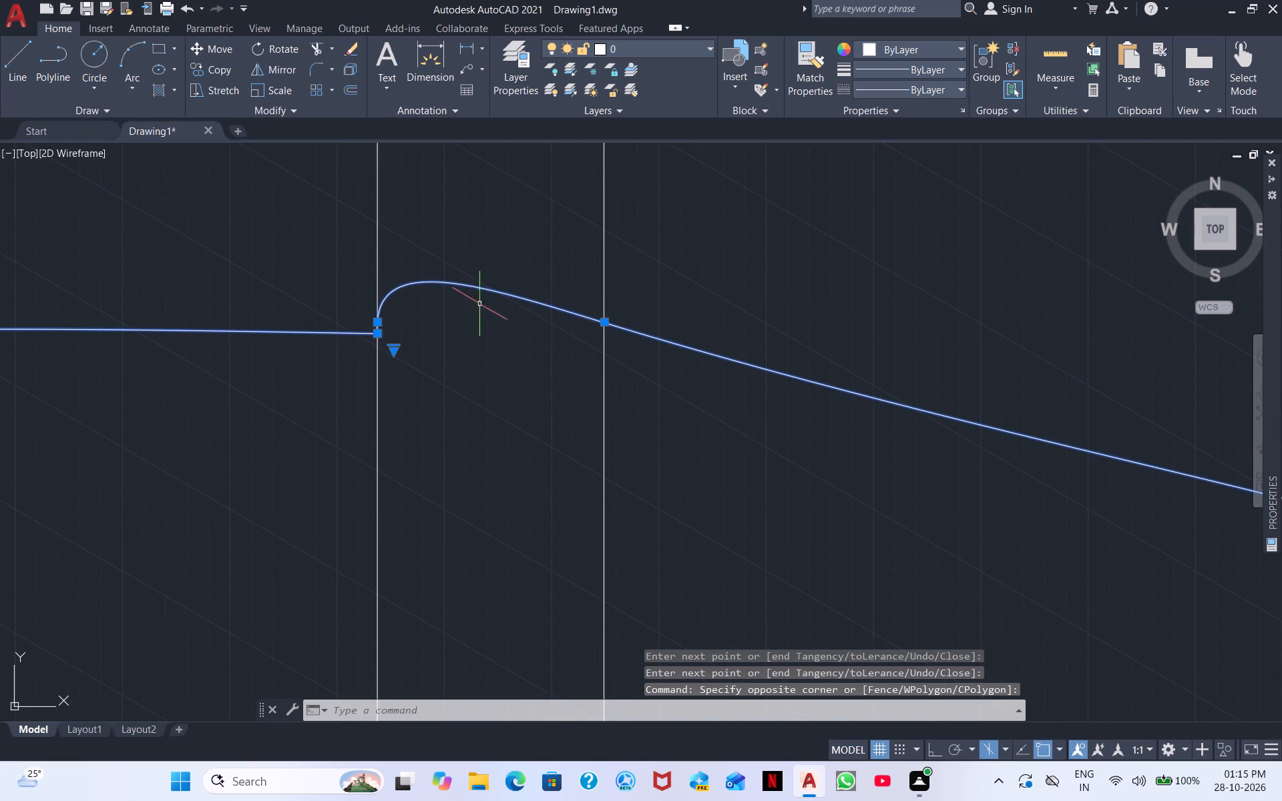
left_click(376, 317)
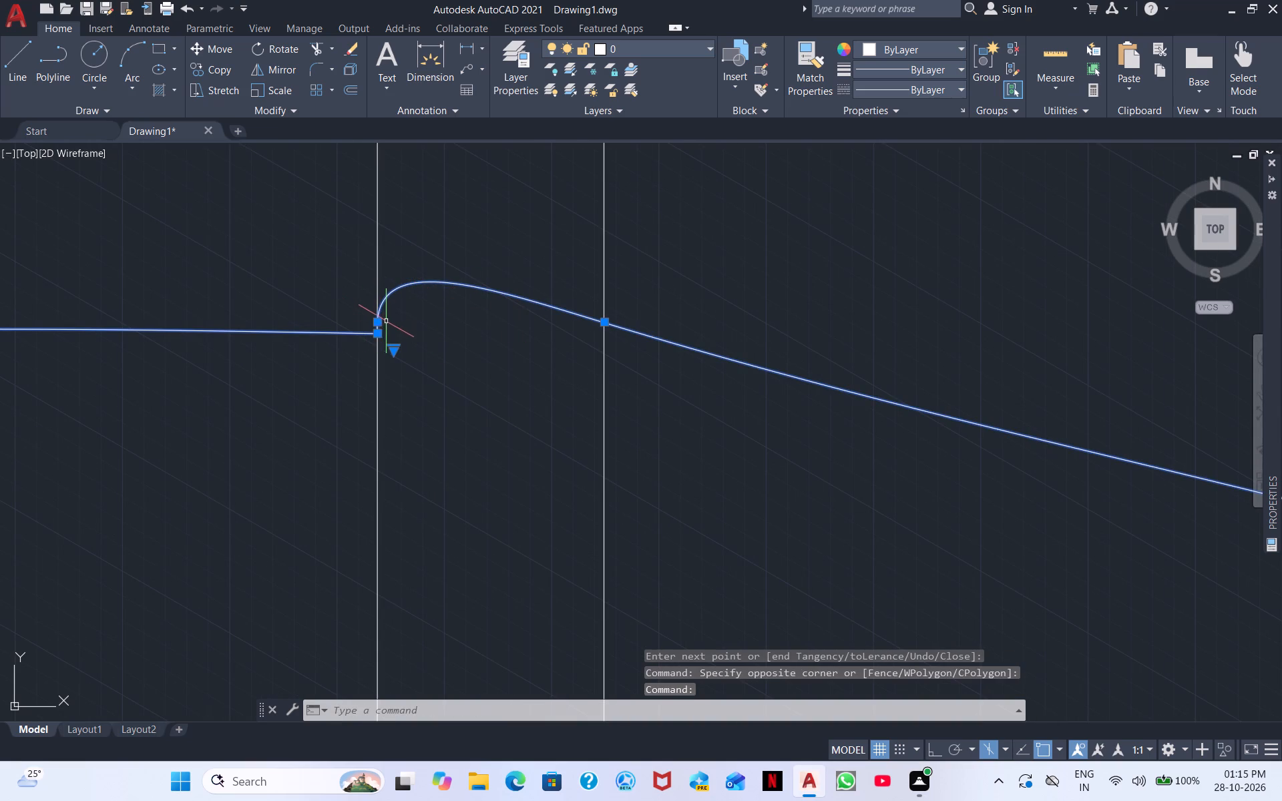
left_click(380, 325)
left_click_drag(384, 325, 415, 326)
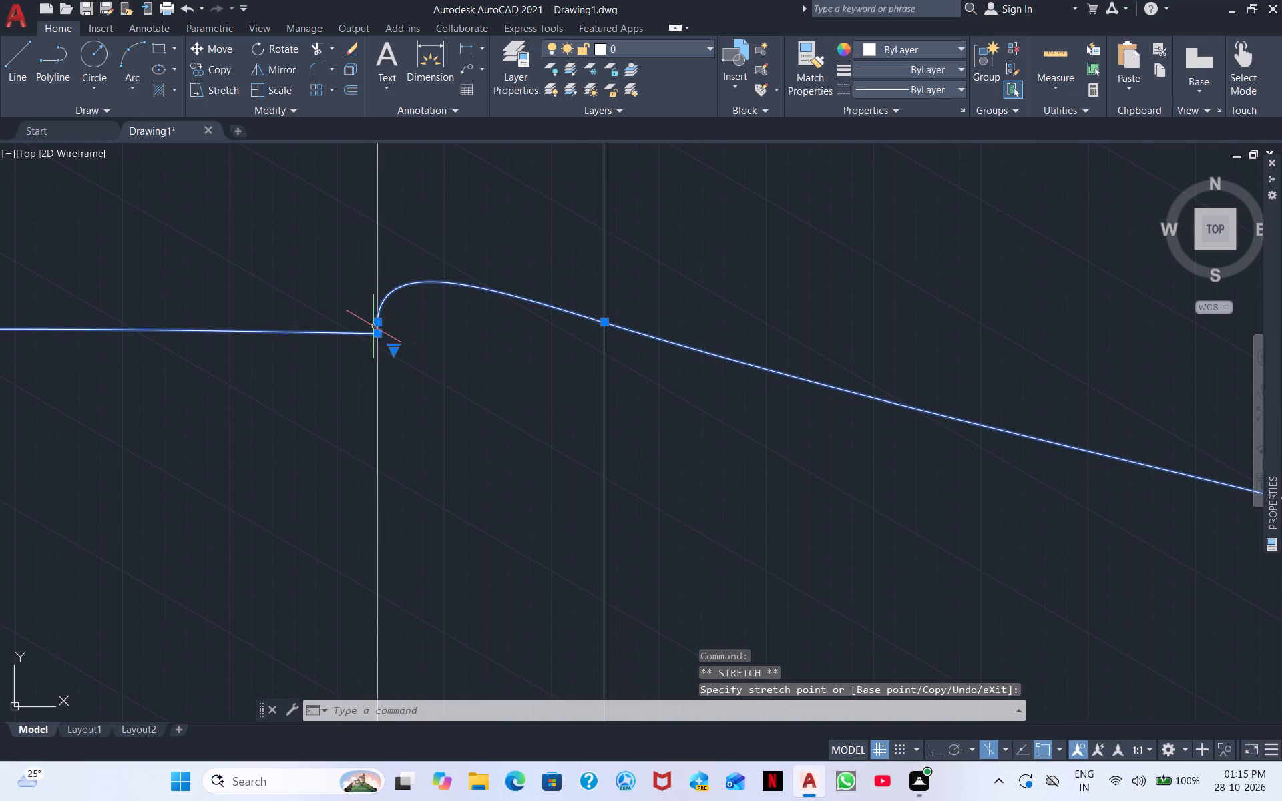
left_click_drag(379, 325, 395, 336)
left_click(395, 336)
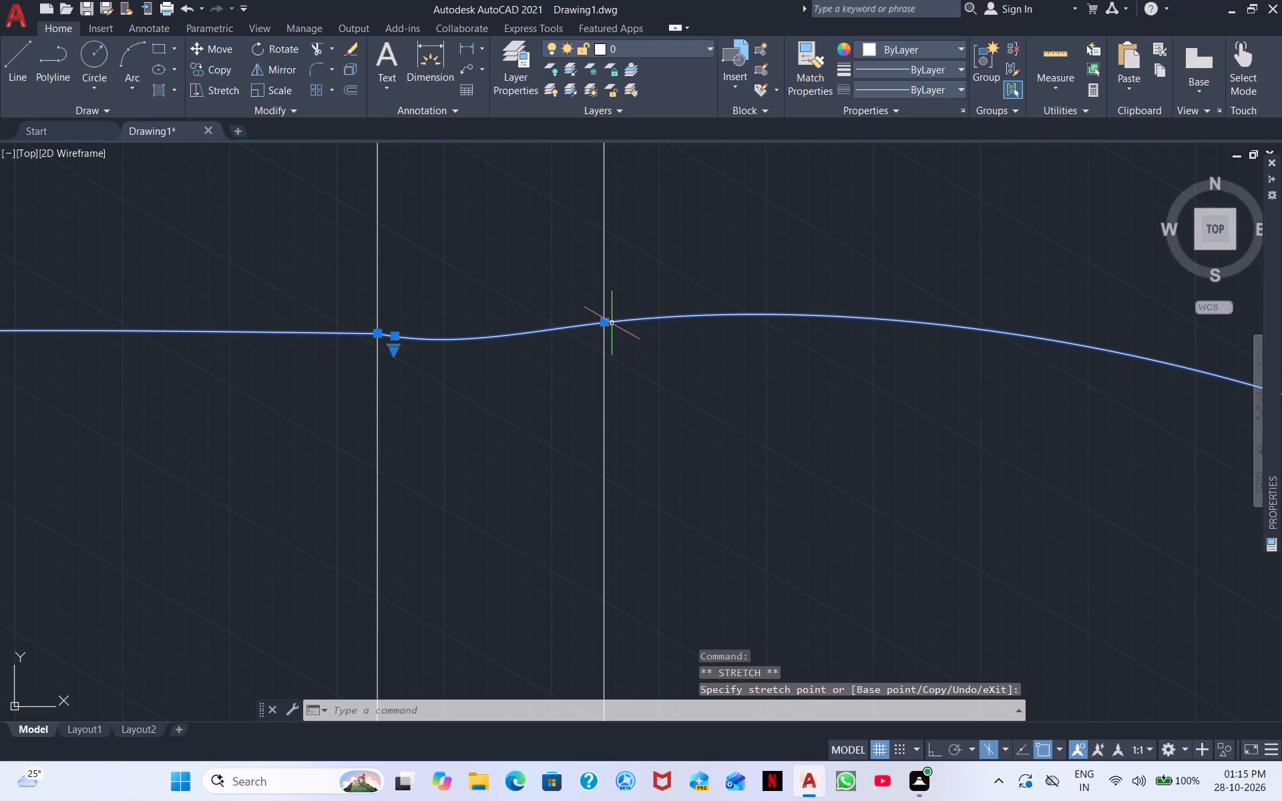
left_click_drag(395, 336, 403, 334)
triple_click(403, 334)
left_click_drag(396, 338, 400, 329)
scroll(433, 346, "down", 3)
middle_click_drag(641, 453, 501, 255)
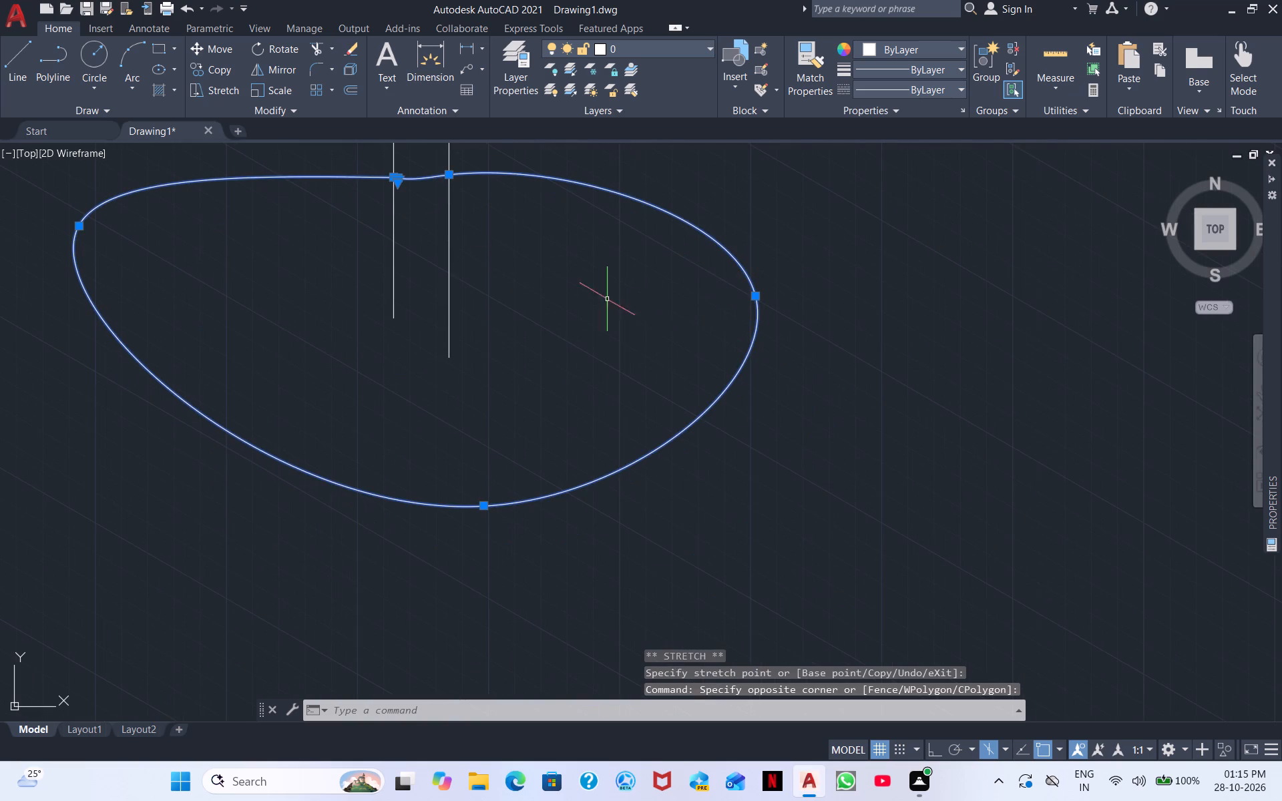
left_click(757, 288)
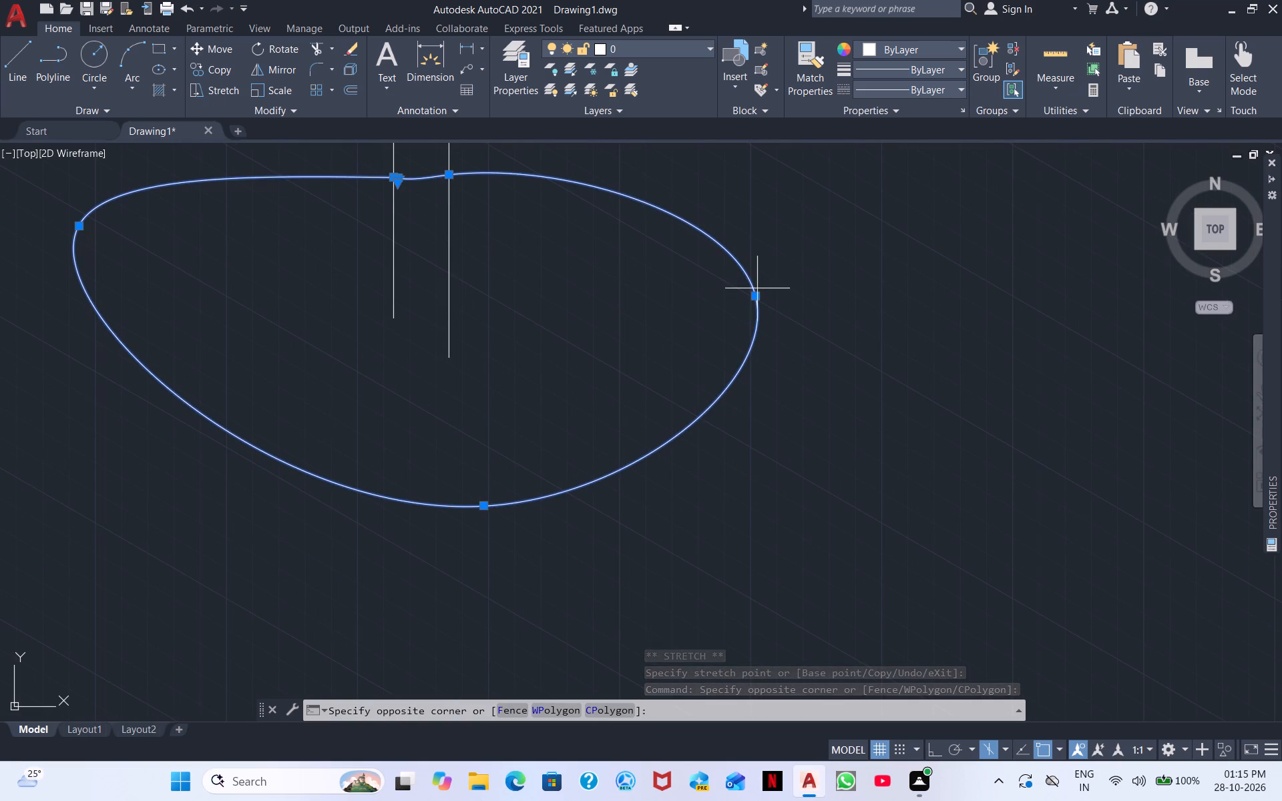
scroll(604, 325, "down", 4)
left_click(664, 280)
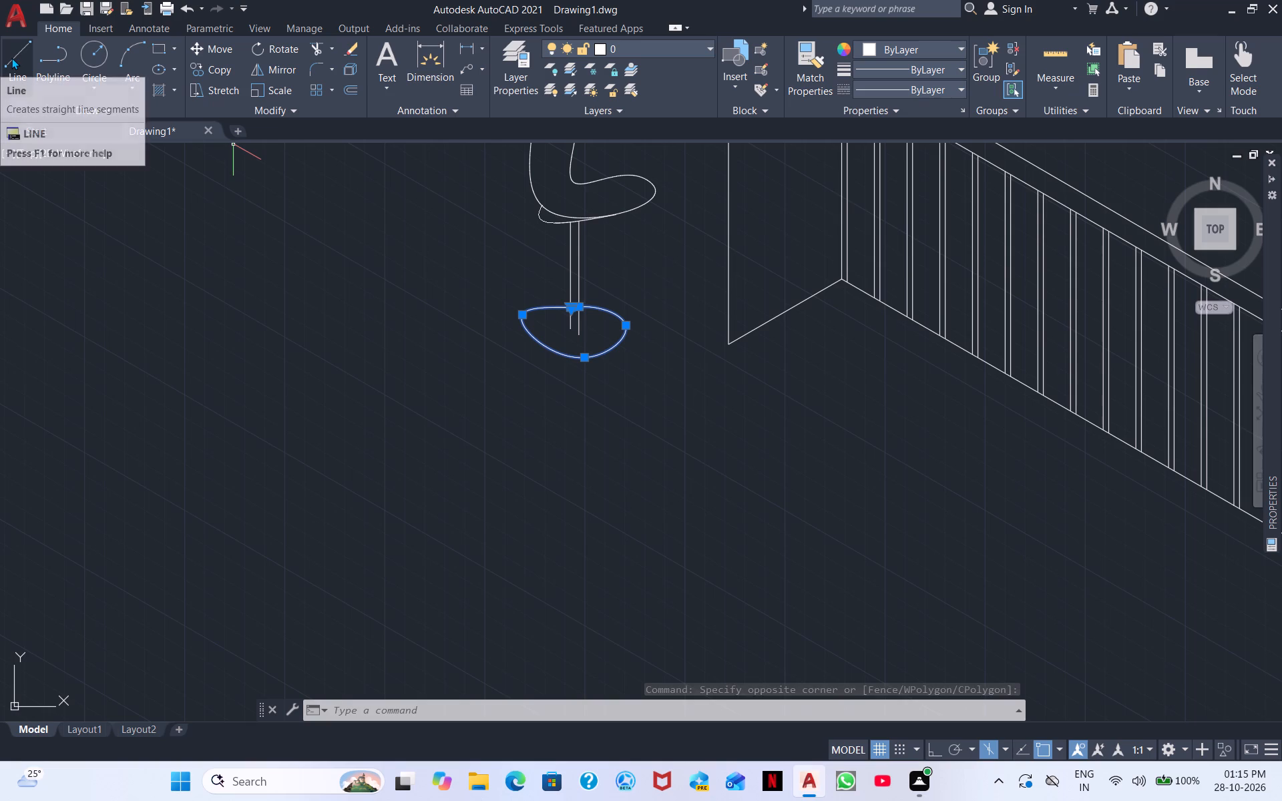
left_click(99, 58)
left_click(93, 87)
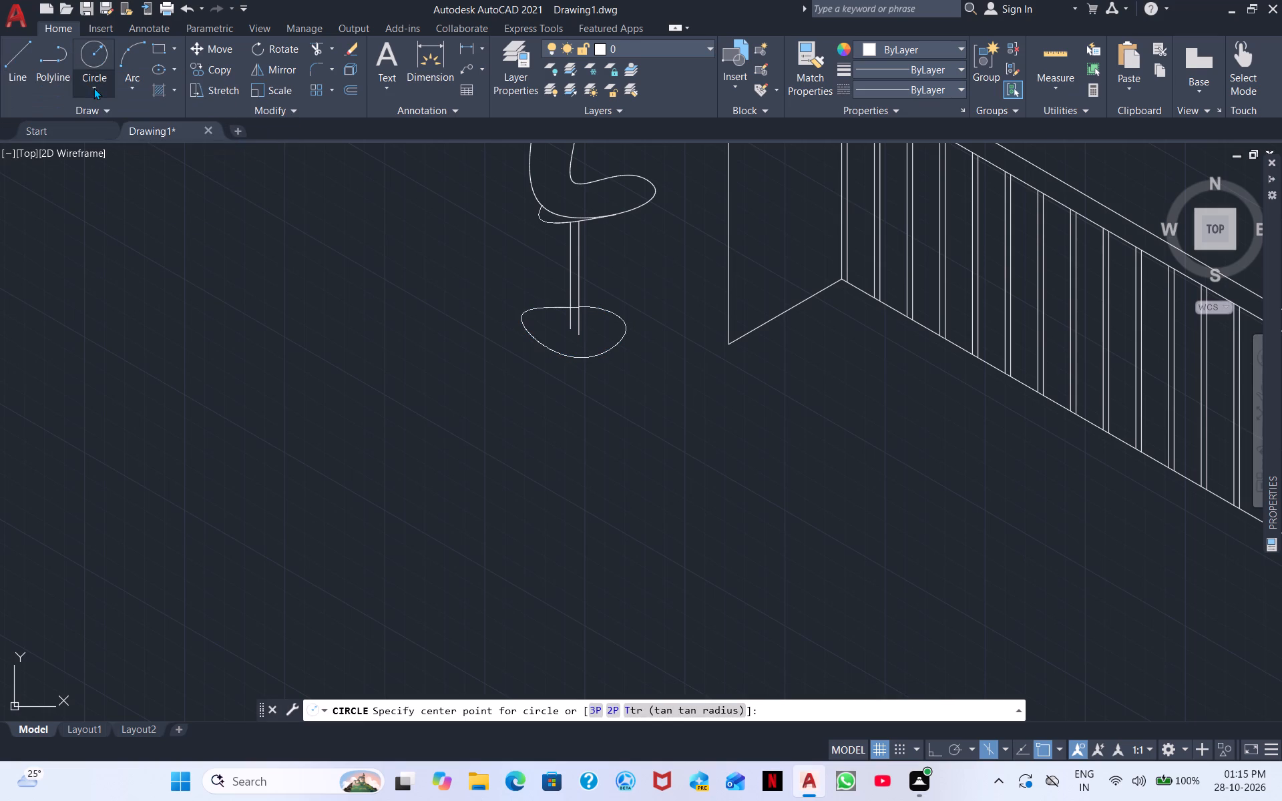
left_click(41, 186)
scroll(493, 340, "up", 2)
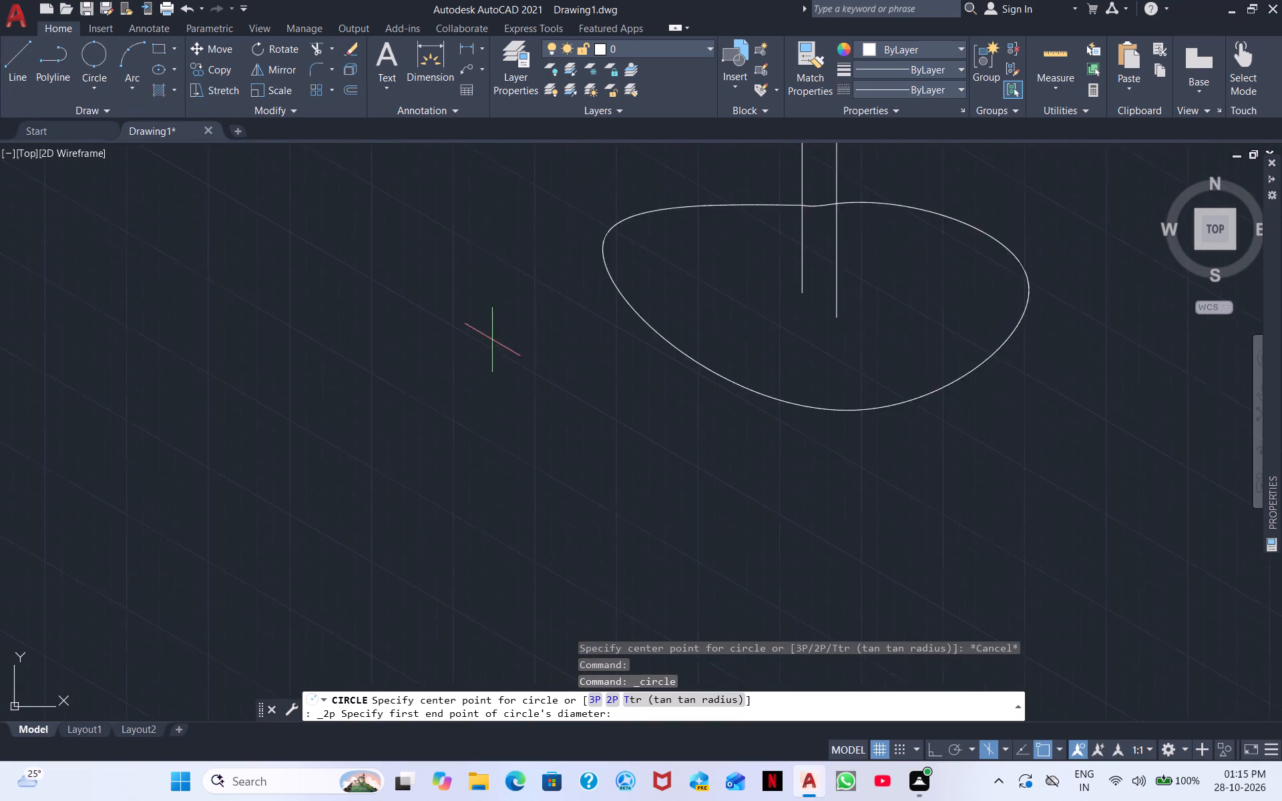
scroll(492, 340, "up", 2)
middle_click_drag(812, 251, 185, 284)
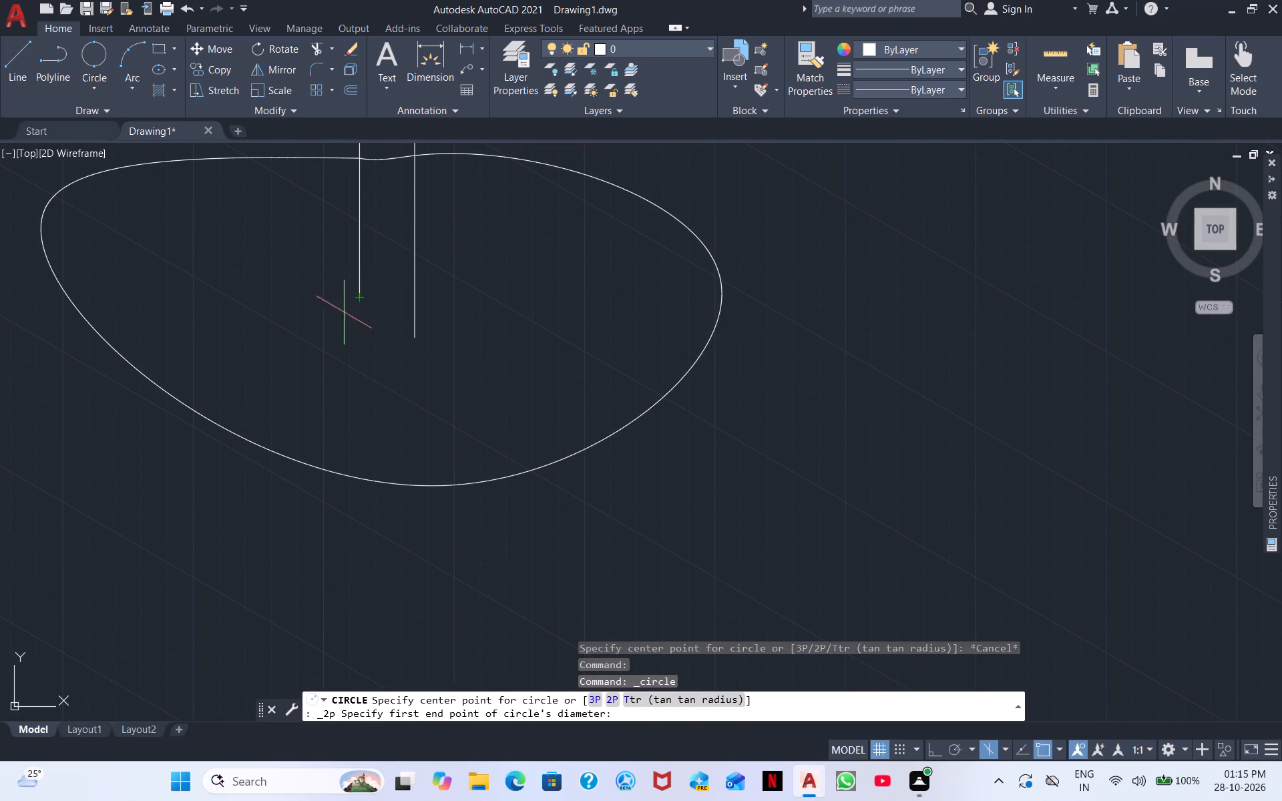
Draw a horizontal line from the lower end of the post's left line across its right line.
left_click(17, 61)
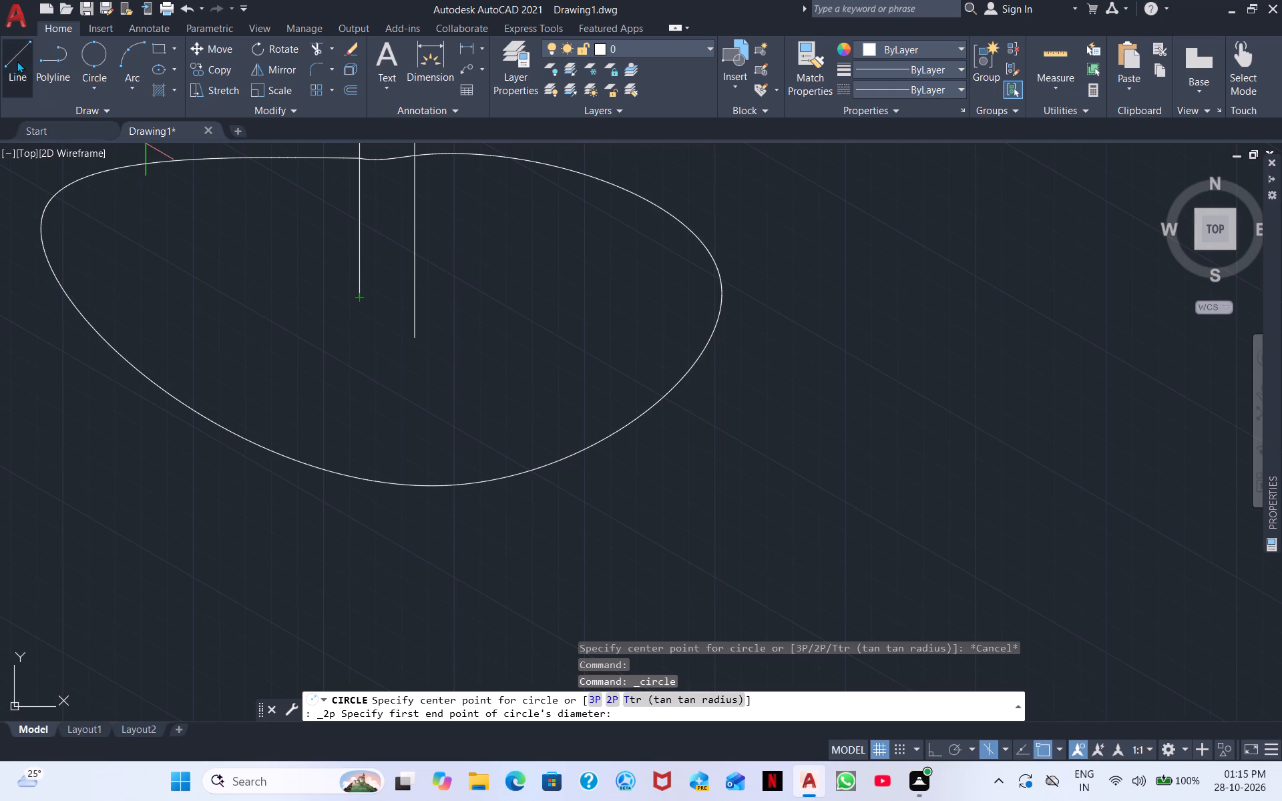
left_click_drag(362, 301, 411, 301)
left_click(486, 298)
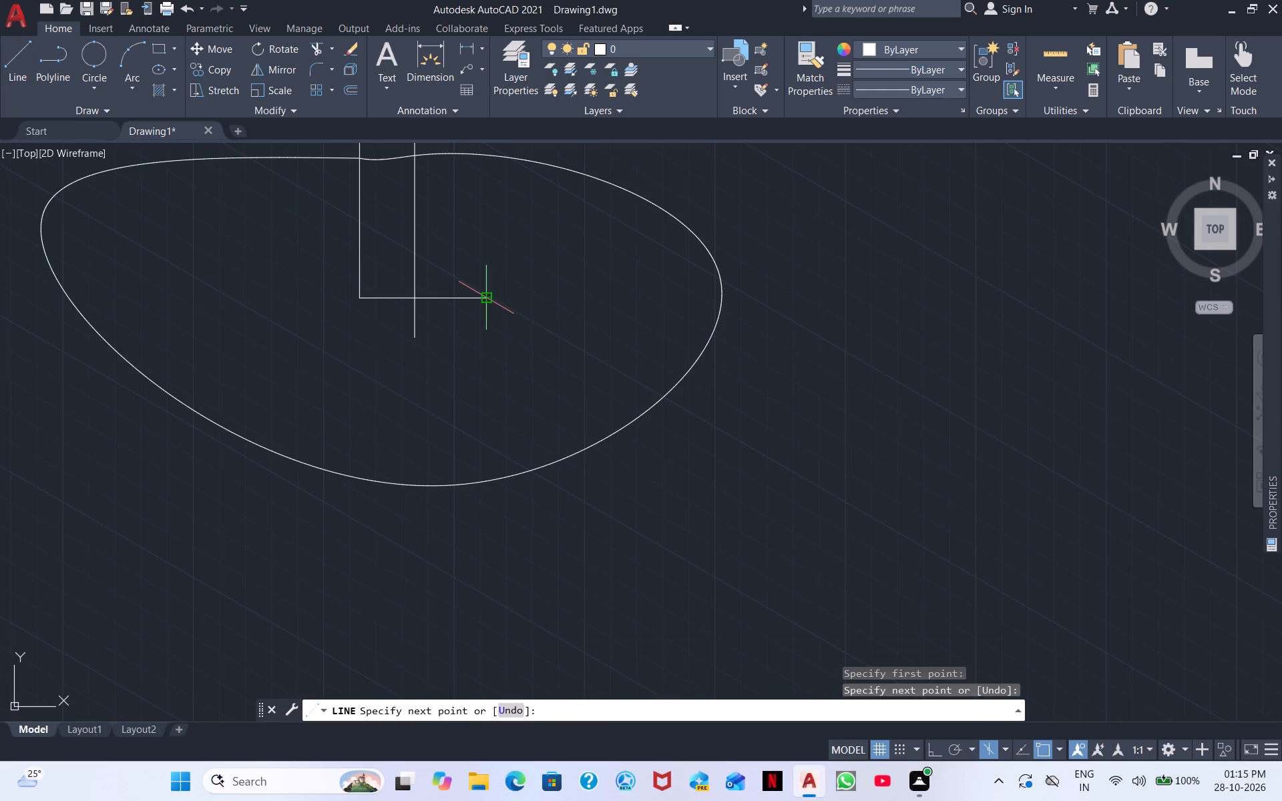
key("Escape")
Trim the post's right line where it extends below the horizontal line, and trim away the horizontal line itself.
left_click(311, 47)
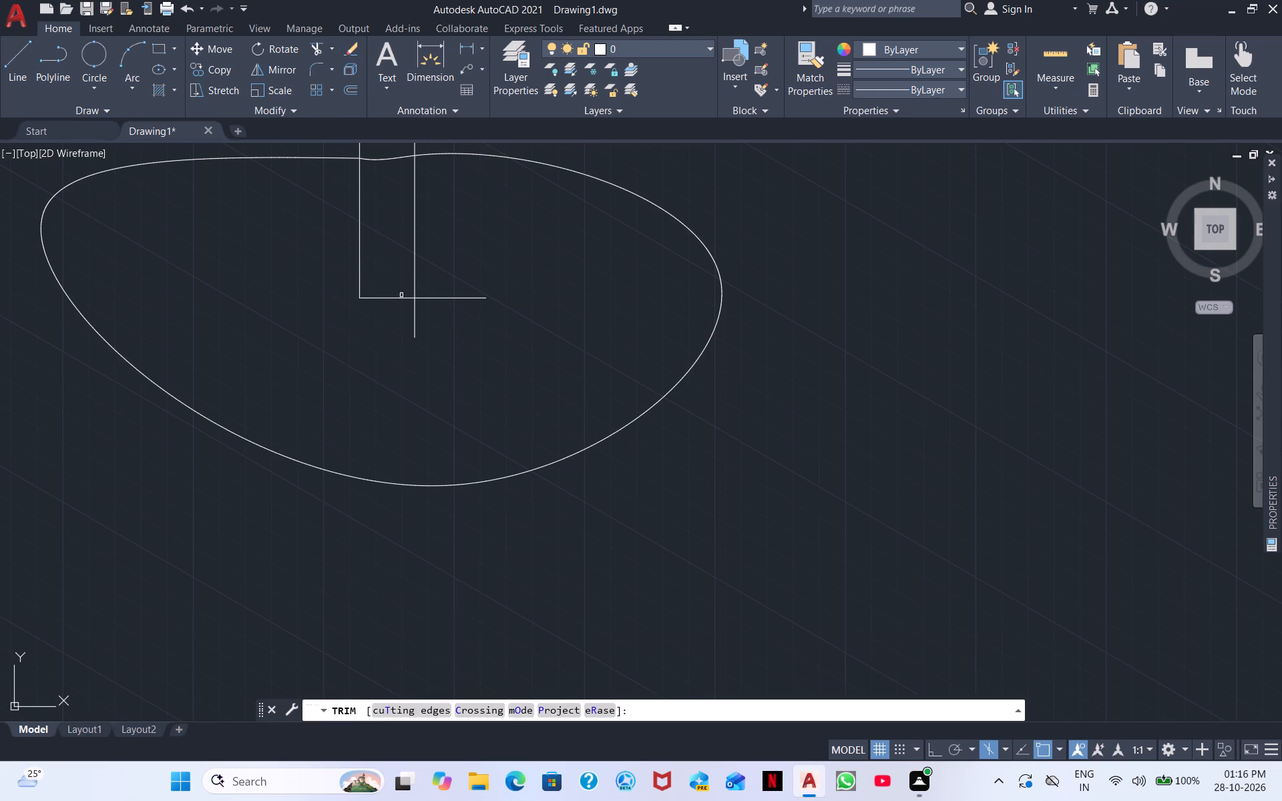
left_click_drag(415, 324, 433, 313)
left_click_drag(437, 284, 436, 318)
left_click_drag(397, 294, 403, 330)
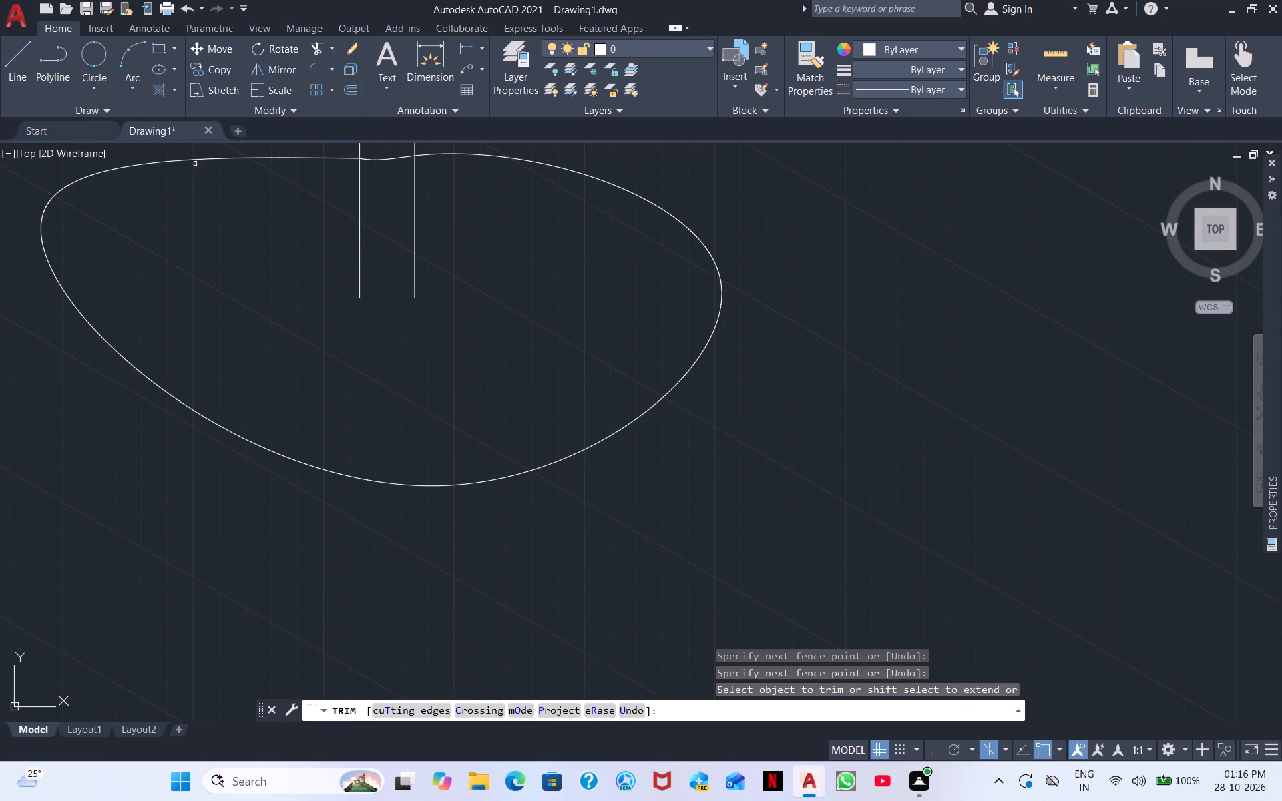
Draw a two-point circle whose diameter spans the lower ends of the two post lines.
left_click(99, 66)
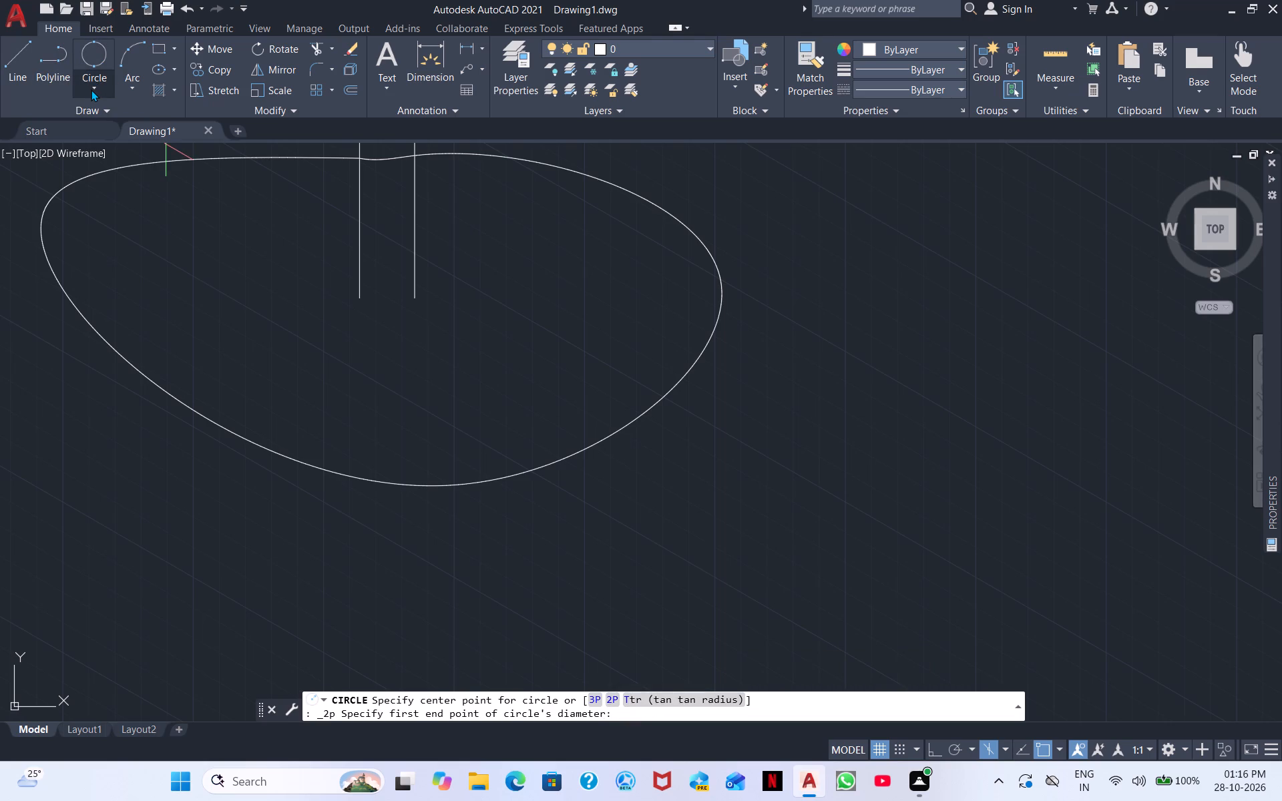
left_click(91, 89)
left_click(110, 51)
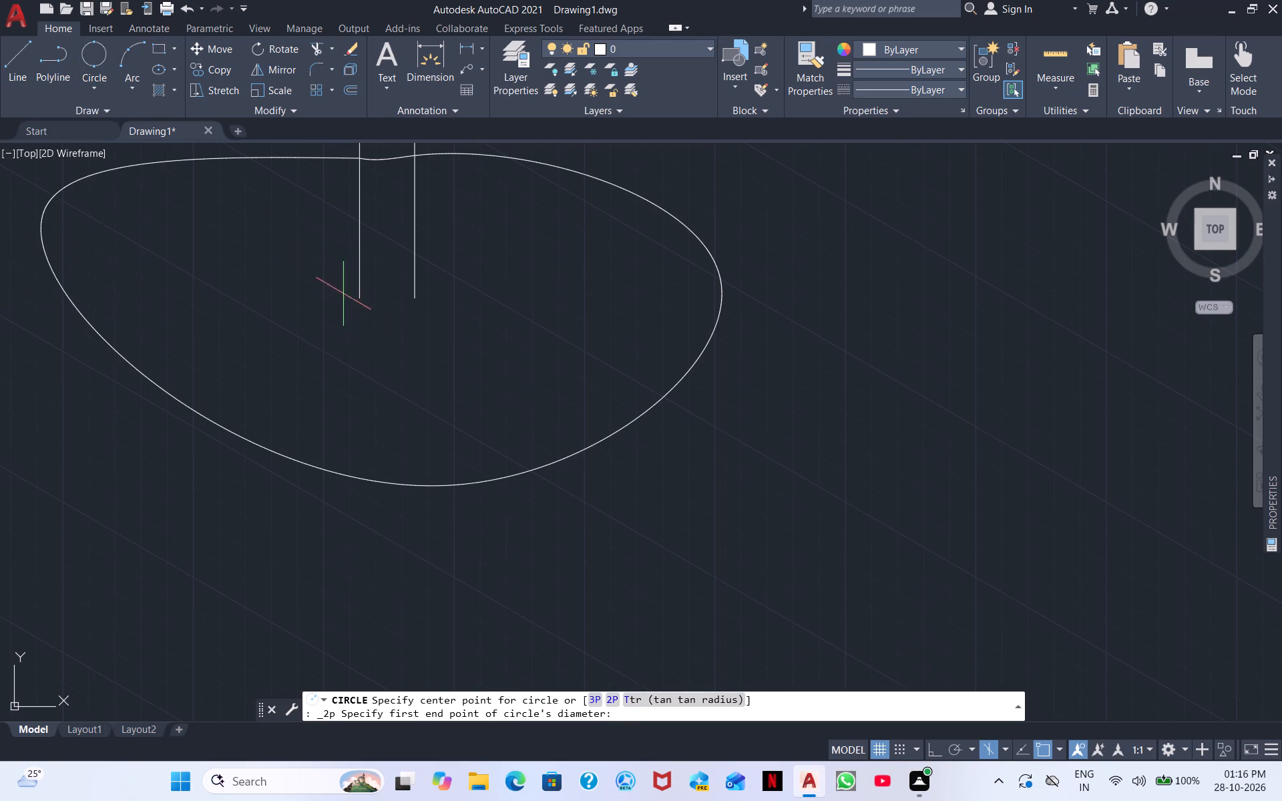
left_click_drag(357, 296, 367, 298)
left_click(412, 297)
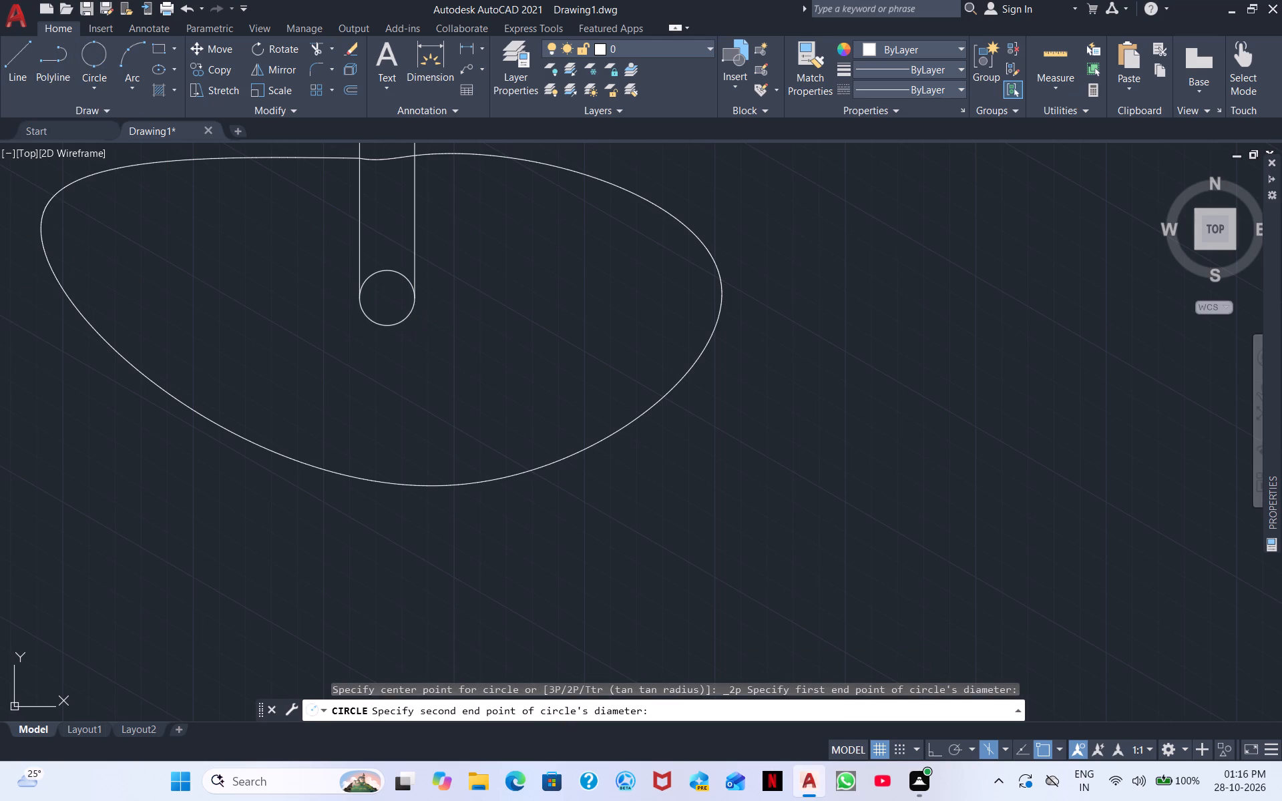
Trim away the circle's upper half and the piece of base outline between the post lines, leaving a rounded post foot.
left_click(321, 42)
left_click_drag(391, 278, 395, 295)
left_click_drag(397, 265, 398, 288)
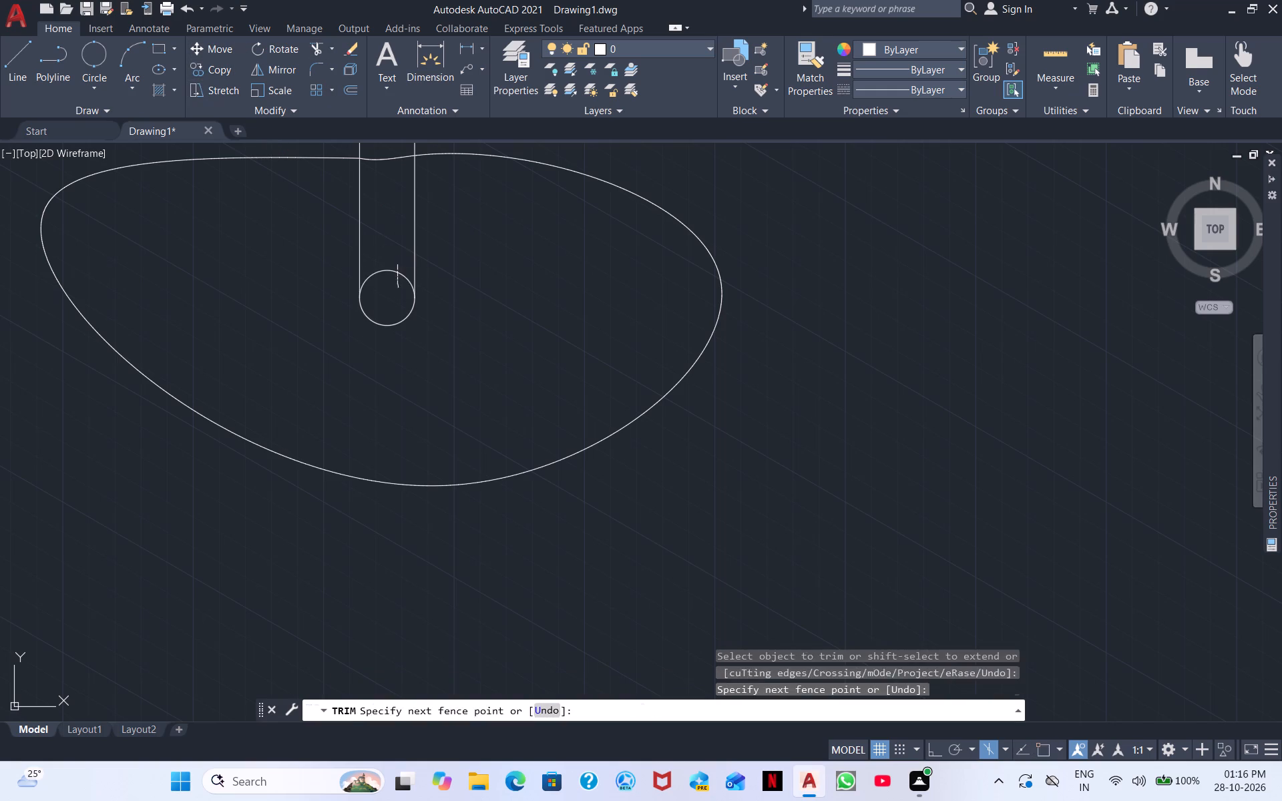
scroll(418, 257, "down", 2)
middle_click_drag(429, 274, 405, 340)
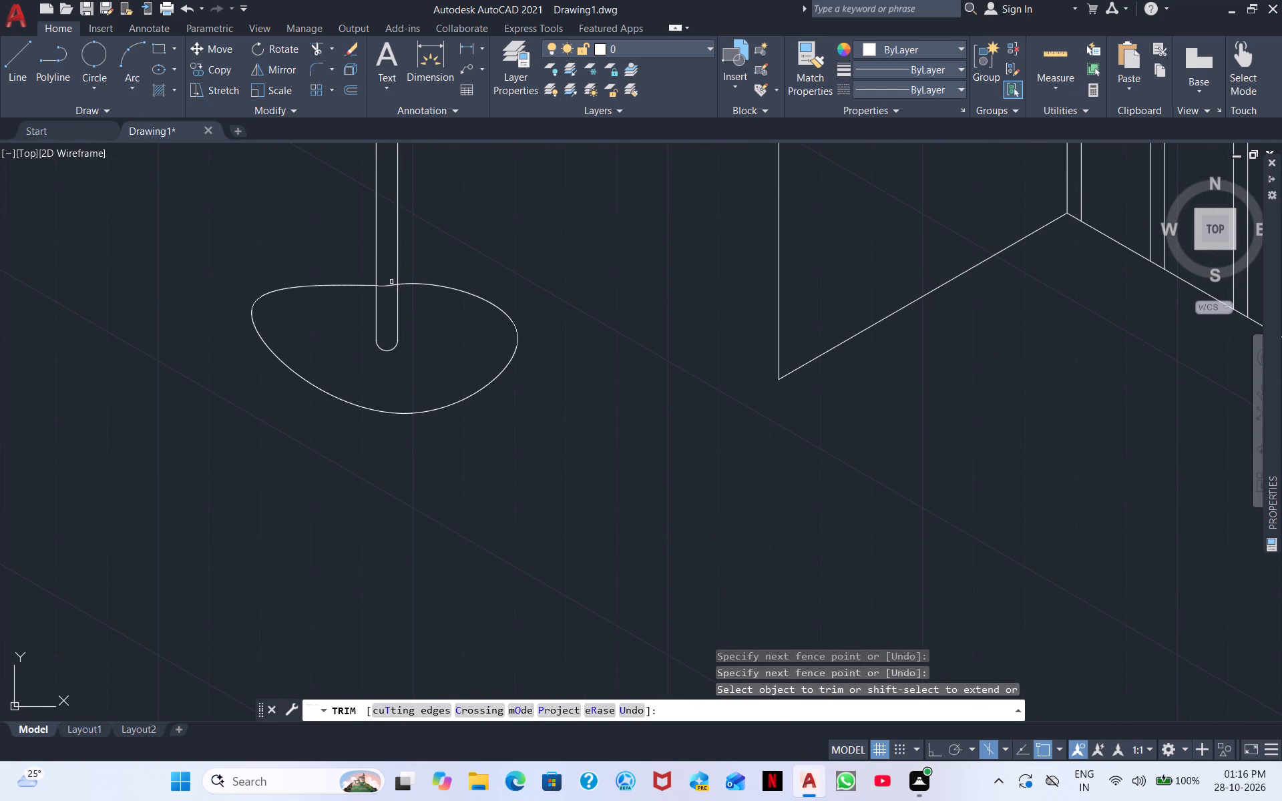
left_click_drag(391, 282, 390, 300)
scroll(471, 247, "down", 1)
middle_click_drag(514, 275, 436, 373)
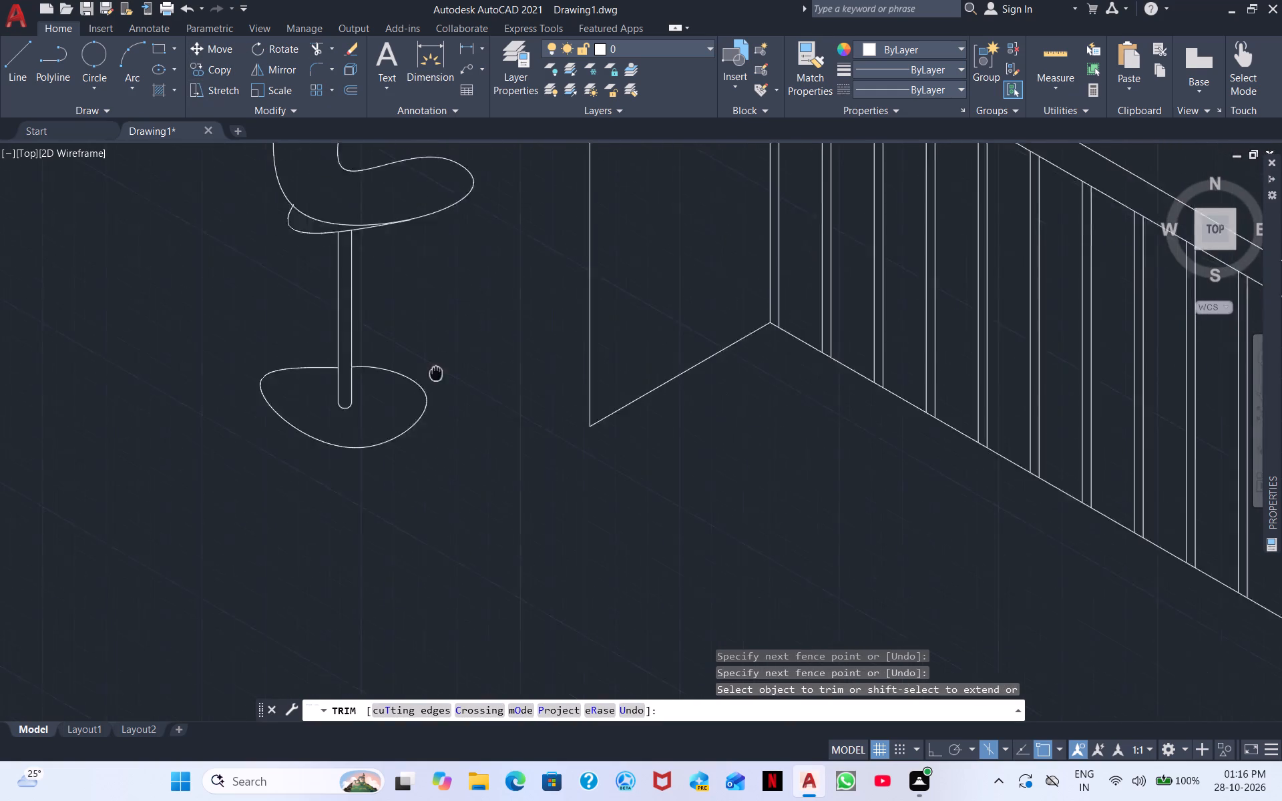
middle_click_drag(436, 373, 291, 436)
scroll(282, 434, "down", 1)
key("Escape")
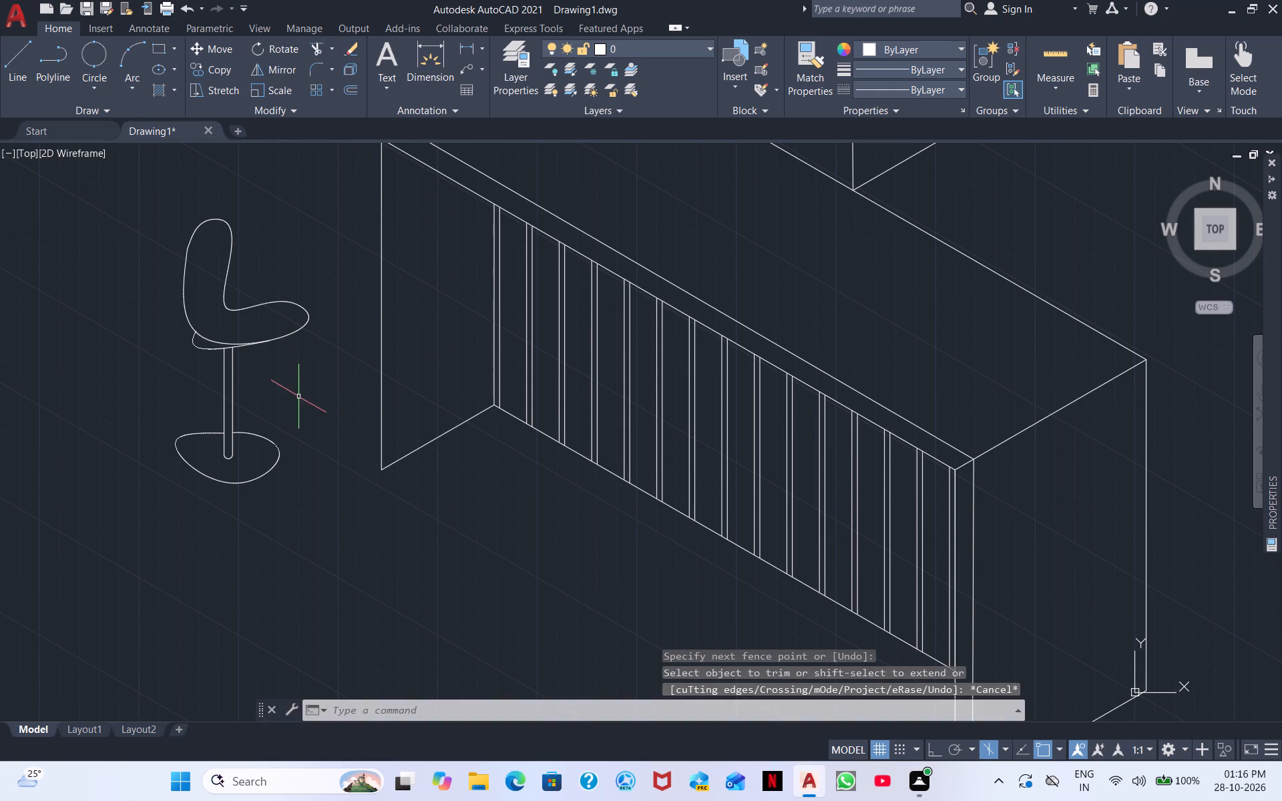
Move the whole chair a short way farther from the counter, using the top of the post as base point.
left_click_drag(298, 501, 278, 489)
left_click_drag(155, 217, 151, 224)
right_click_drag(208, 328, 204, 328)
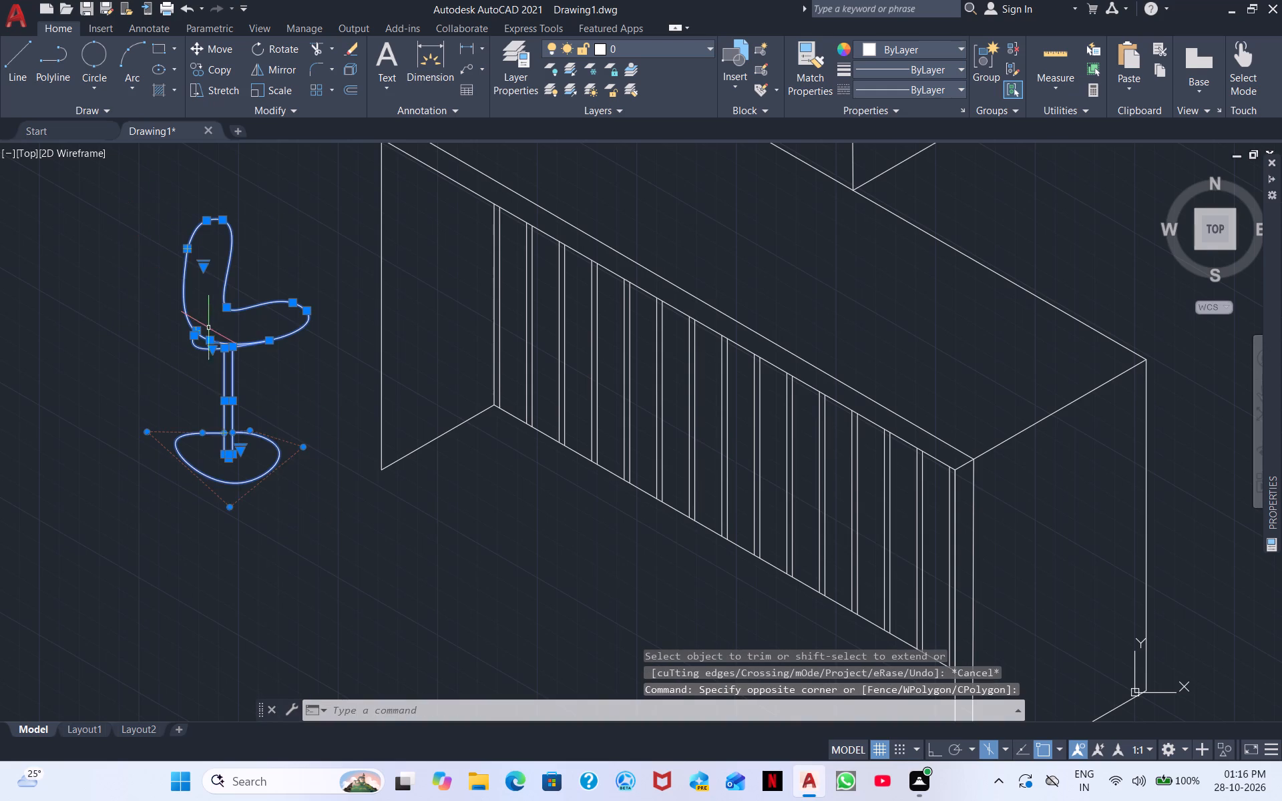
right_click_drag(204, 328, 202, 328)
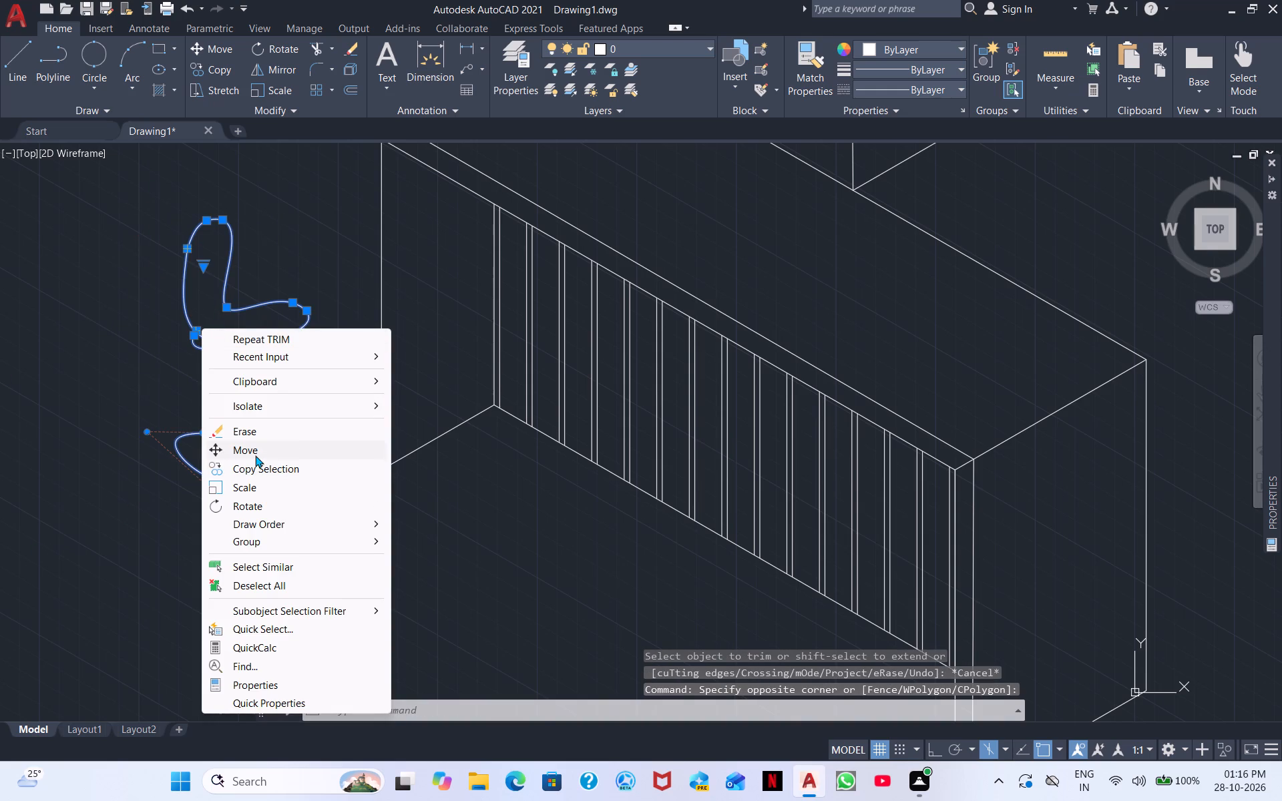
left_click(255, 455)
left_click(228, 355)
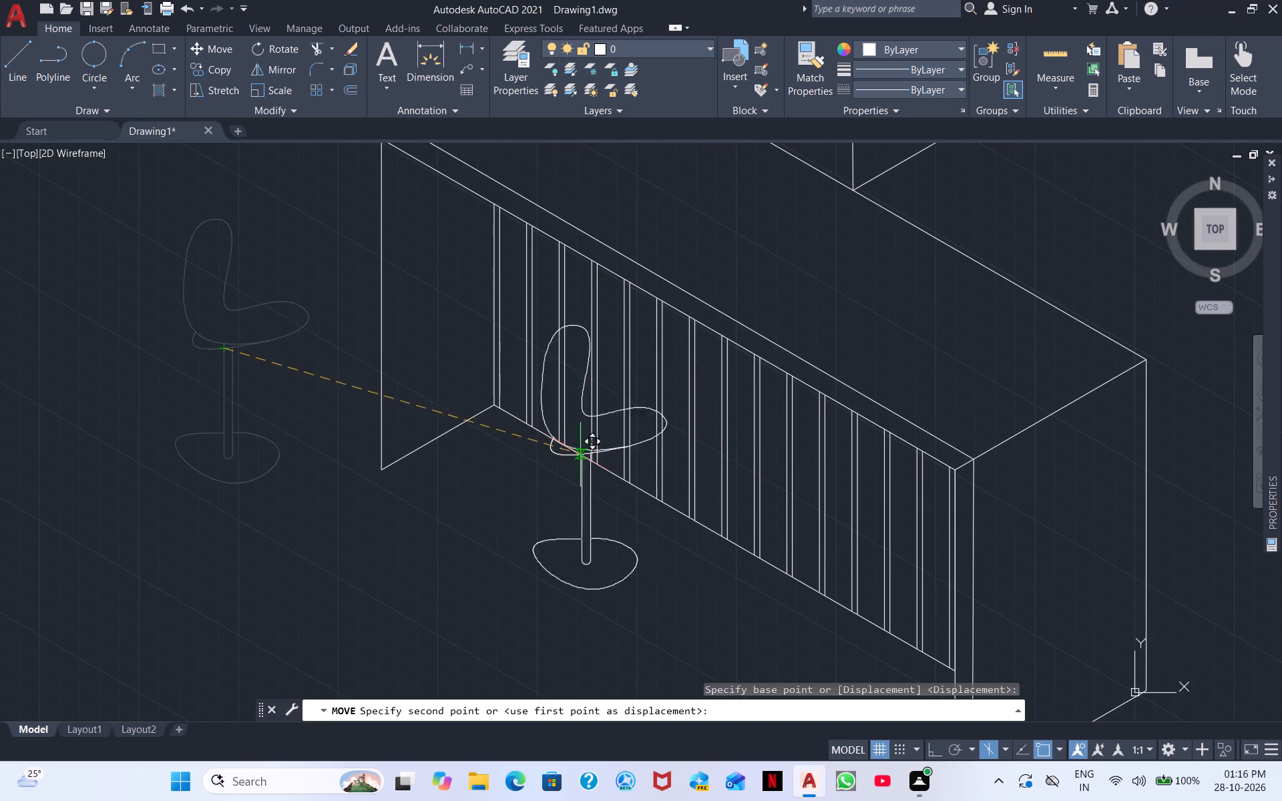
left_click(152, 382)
Scale the whole chair up to about one and a half times its size from a point just below its base.
left_click_drag(234, 592, 202, 547)
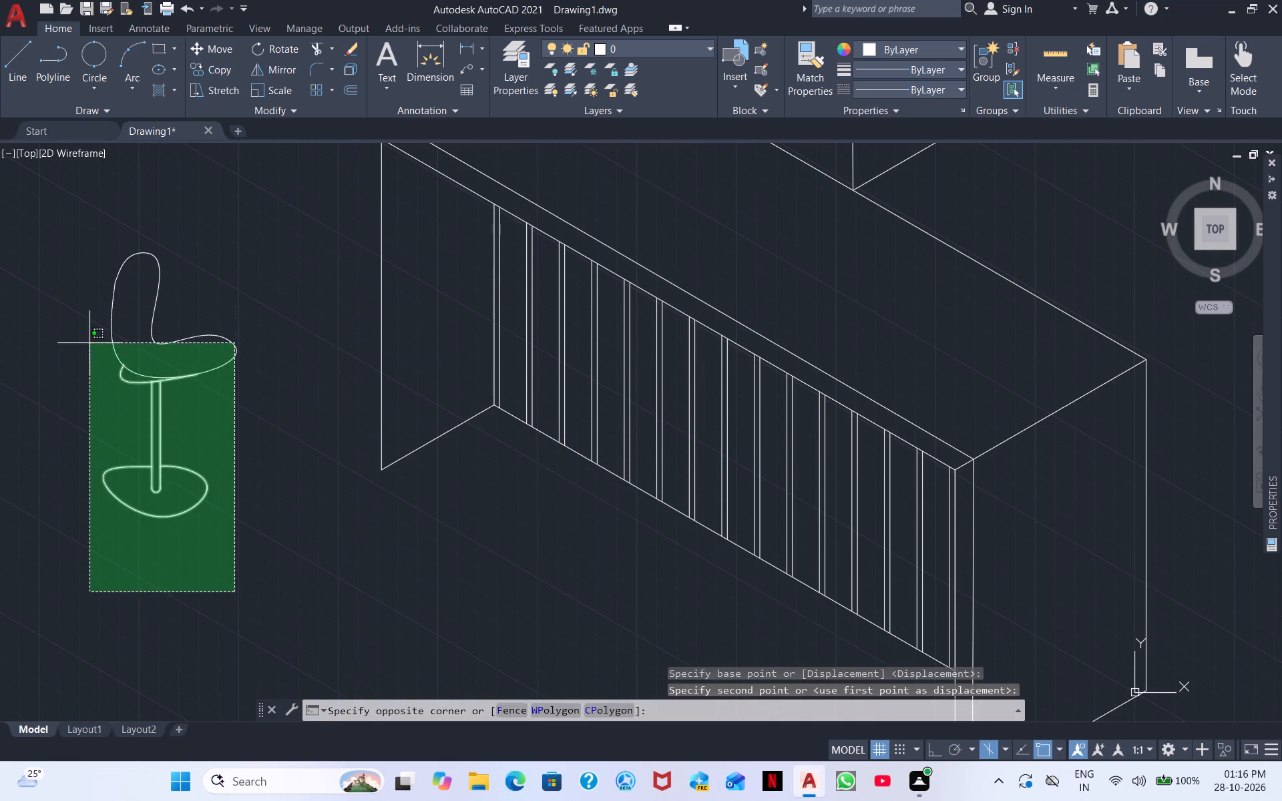
left_click(0, 238)
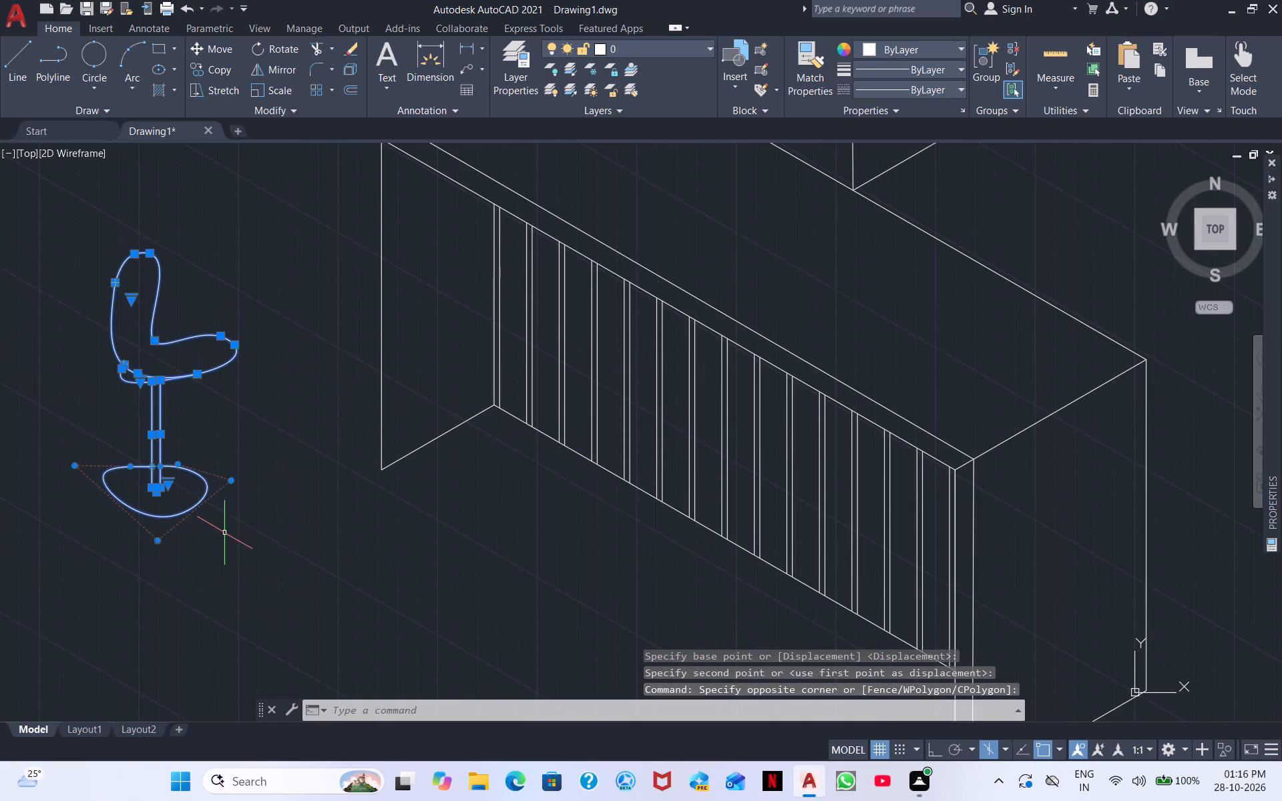
right_click(228, 532)
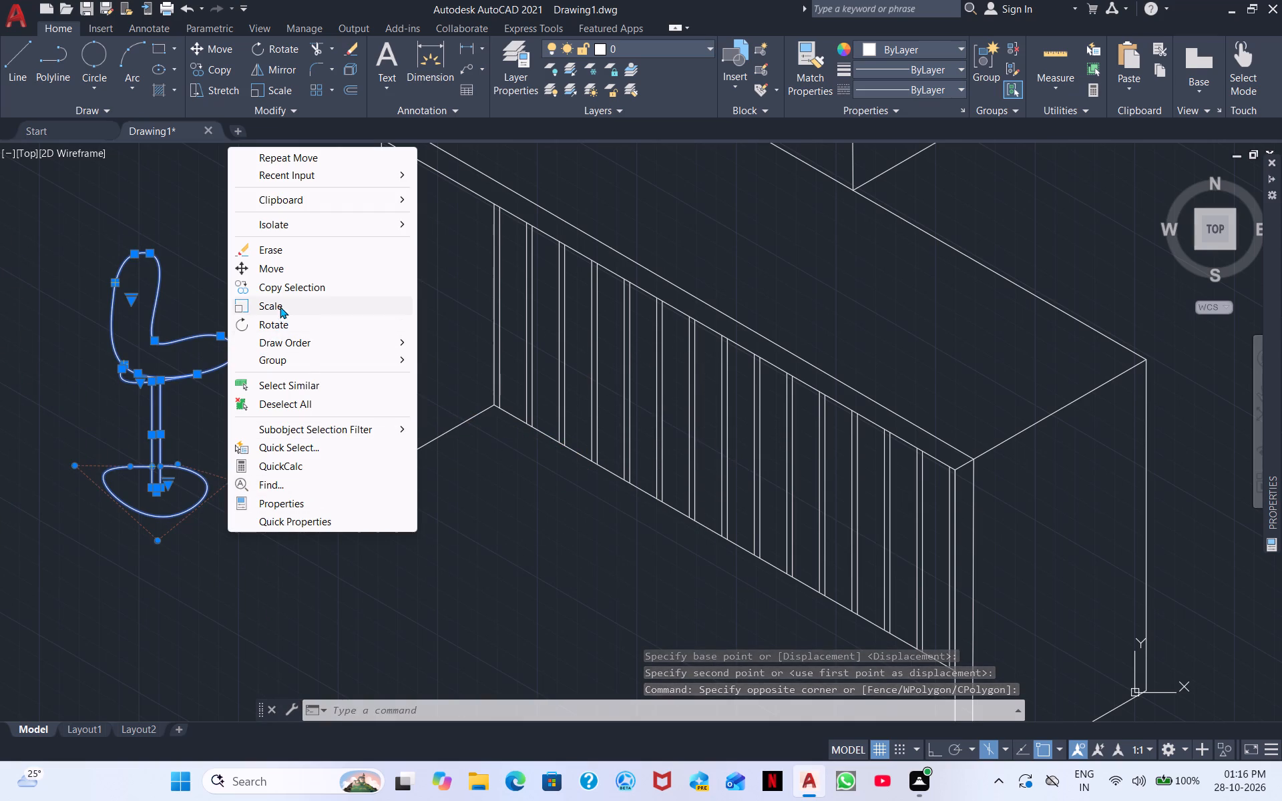
left_click(280, 306)
left_click(156, 527)
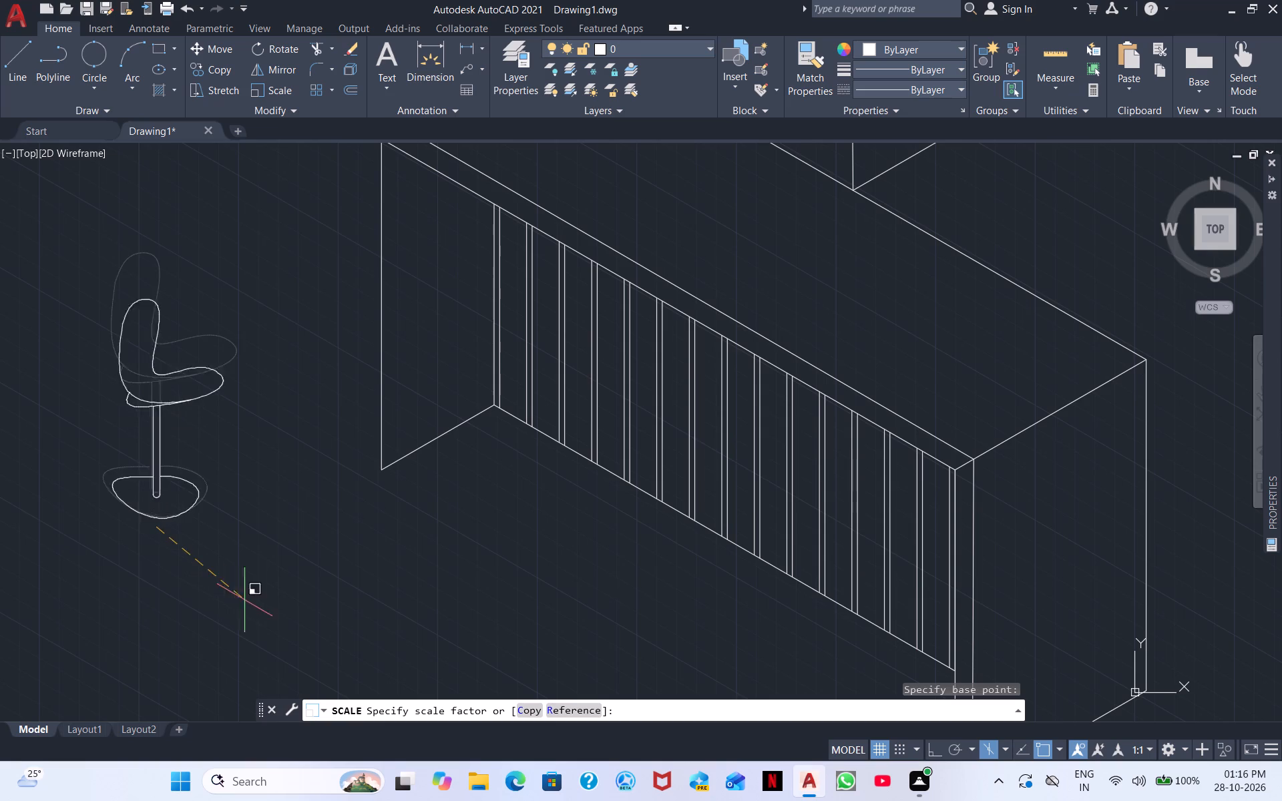
left_click(328, 633)
Move the enlarged chair in front of the left end of the counter's stripped front.
left_click(288, 603)
left_click(52, 236)
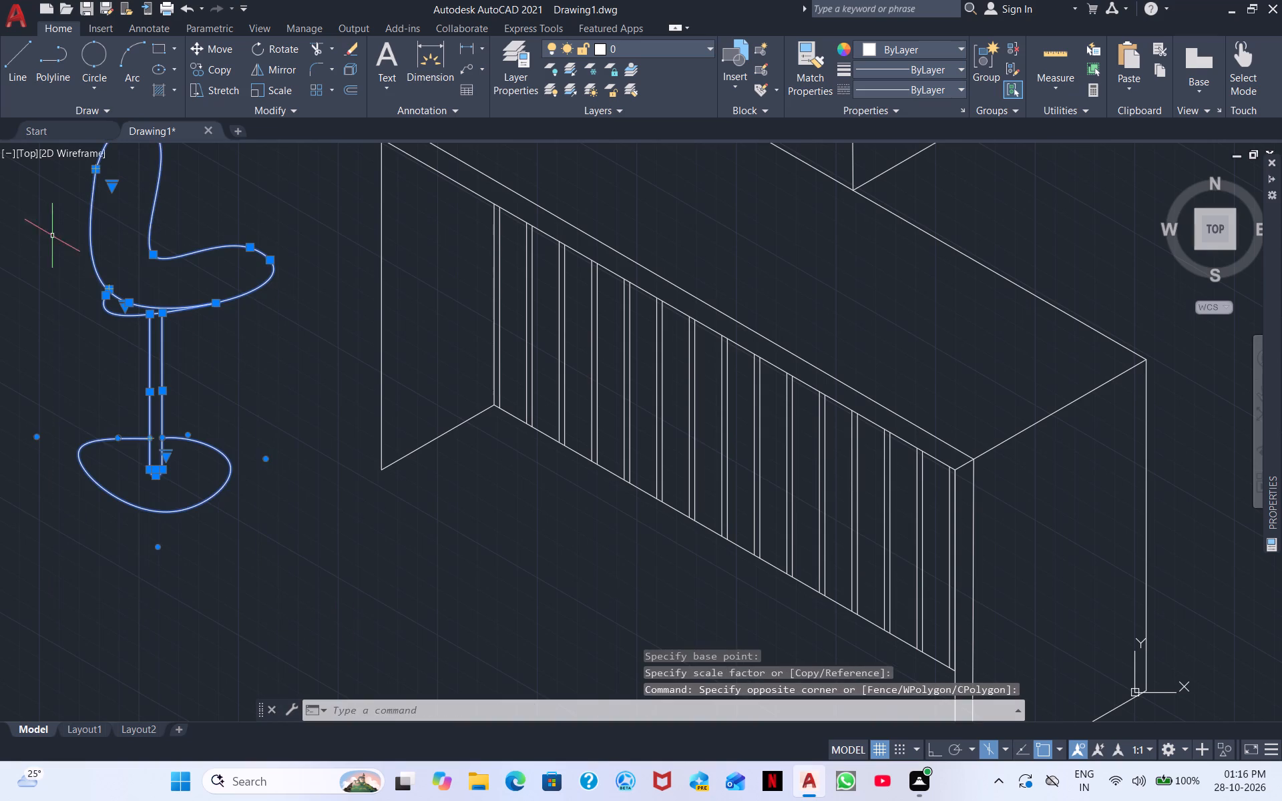
right_click(96, 415)
left_click(134, 152)
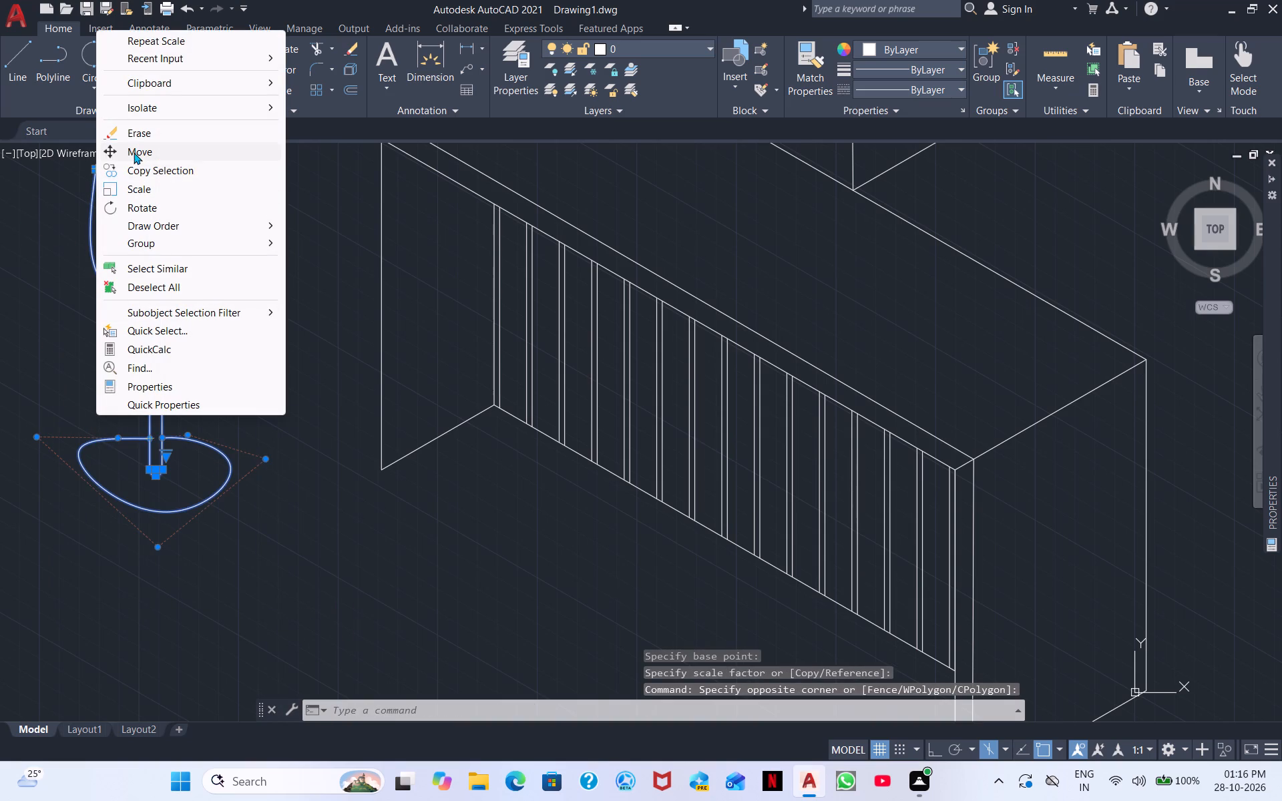
left_click(124, 471)
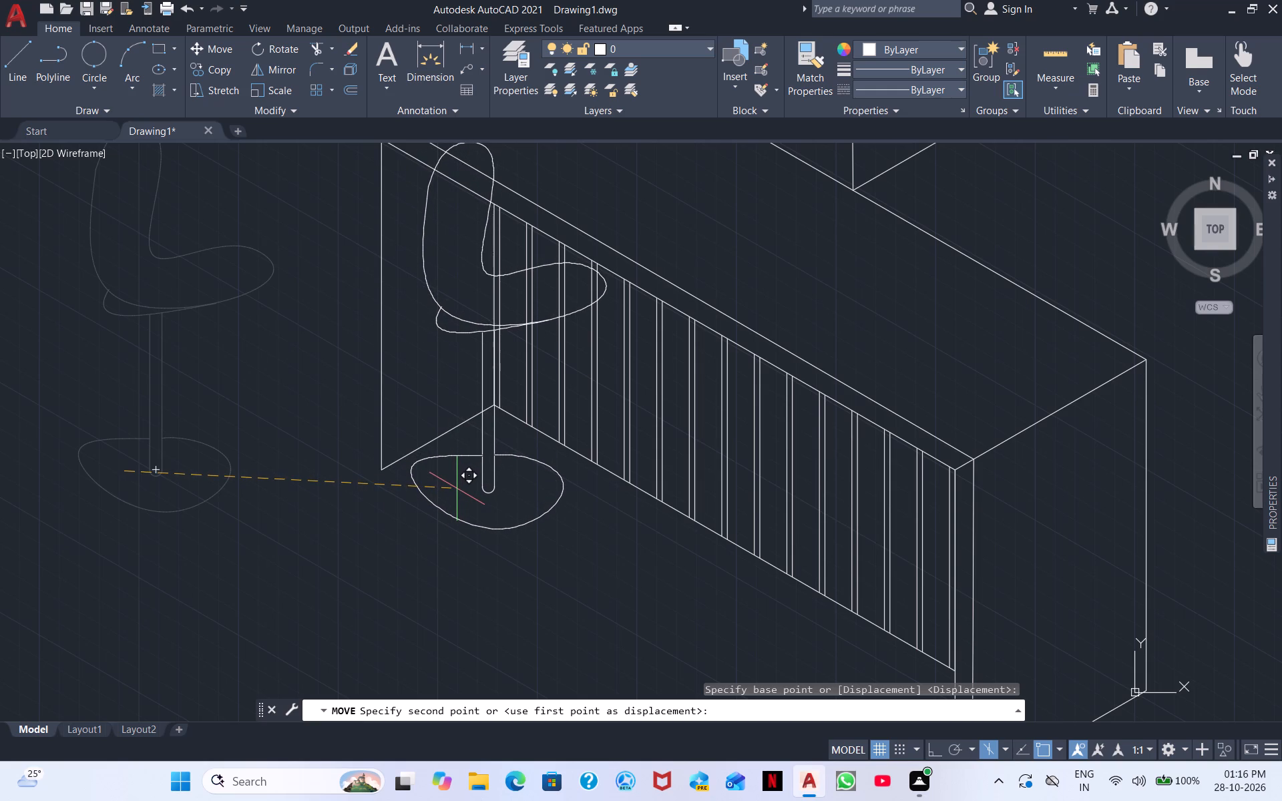
left_click(457, 489)
Copy the whole chair twice along the counter front, placing one copy near the middle and one toward the far end.
left_click_drag(538, 540, 522, 521)
left_click(466, 468)
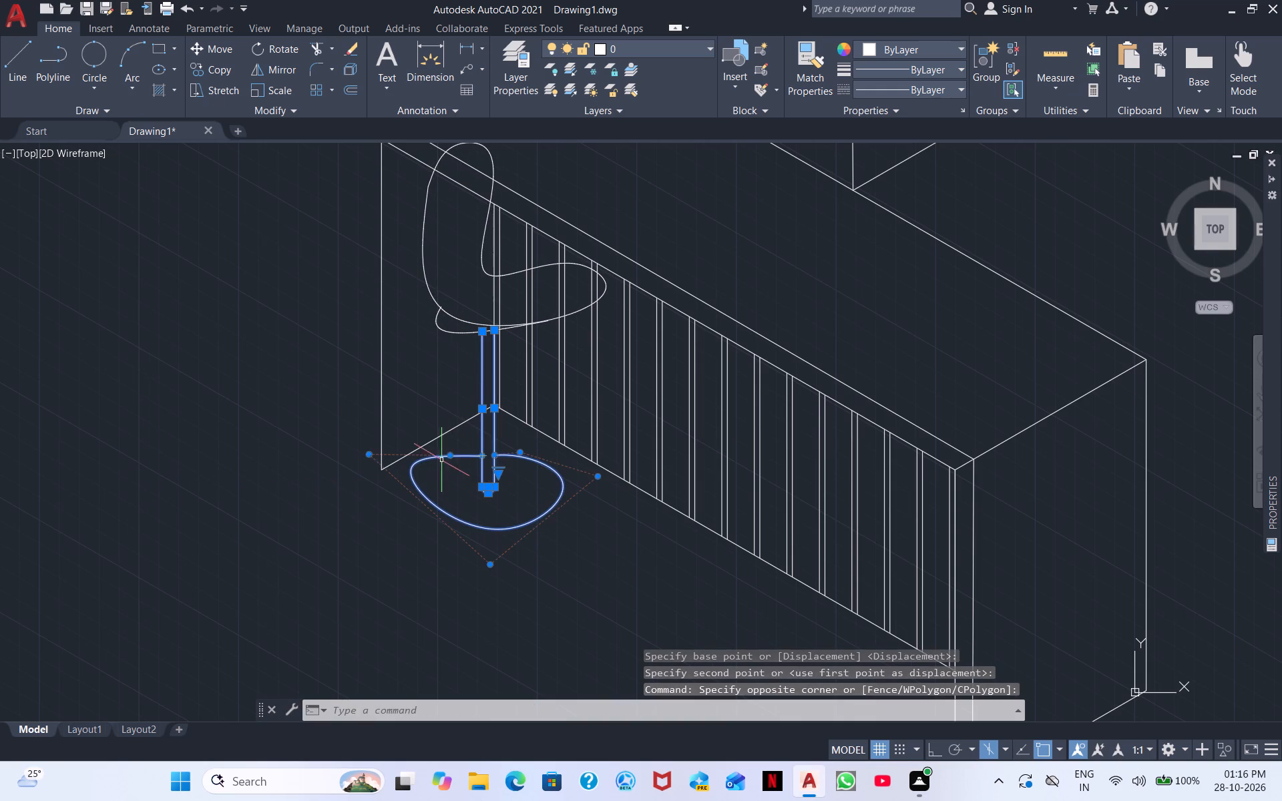
left_click_drag(517, 336, 517, 320)
left_click(517, 315)
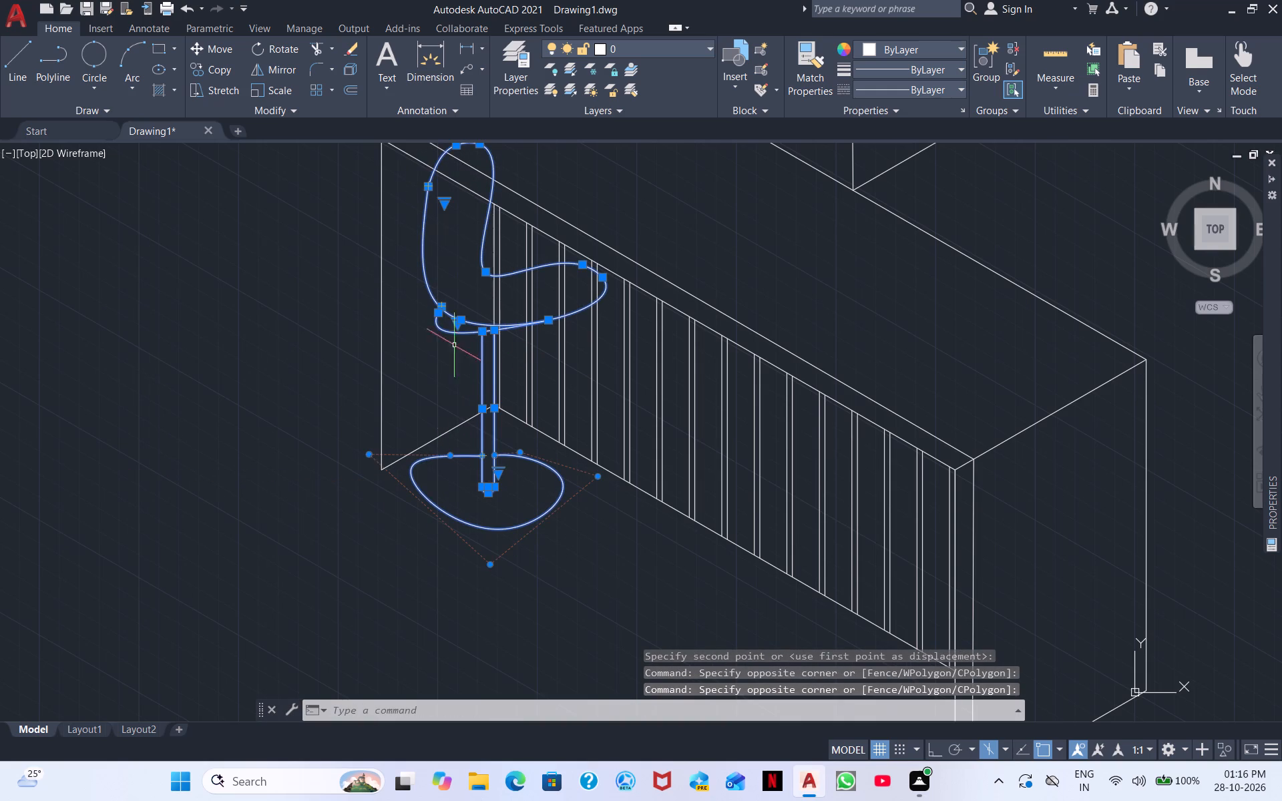
right_click(493, 520)
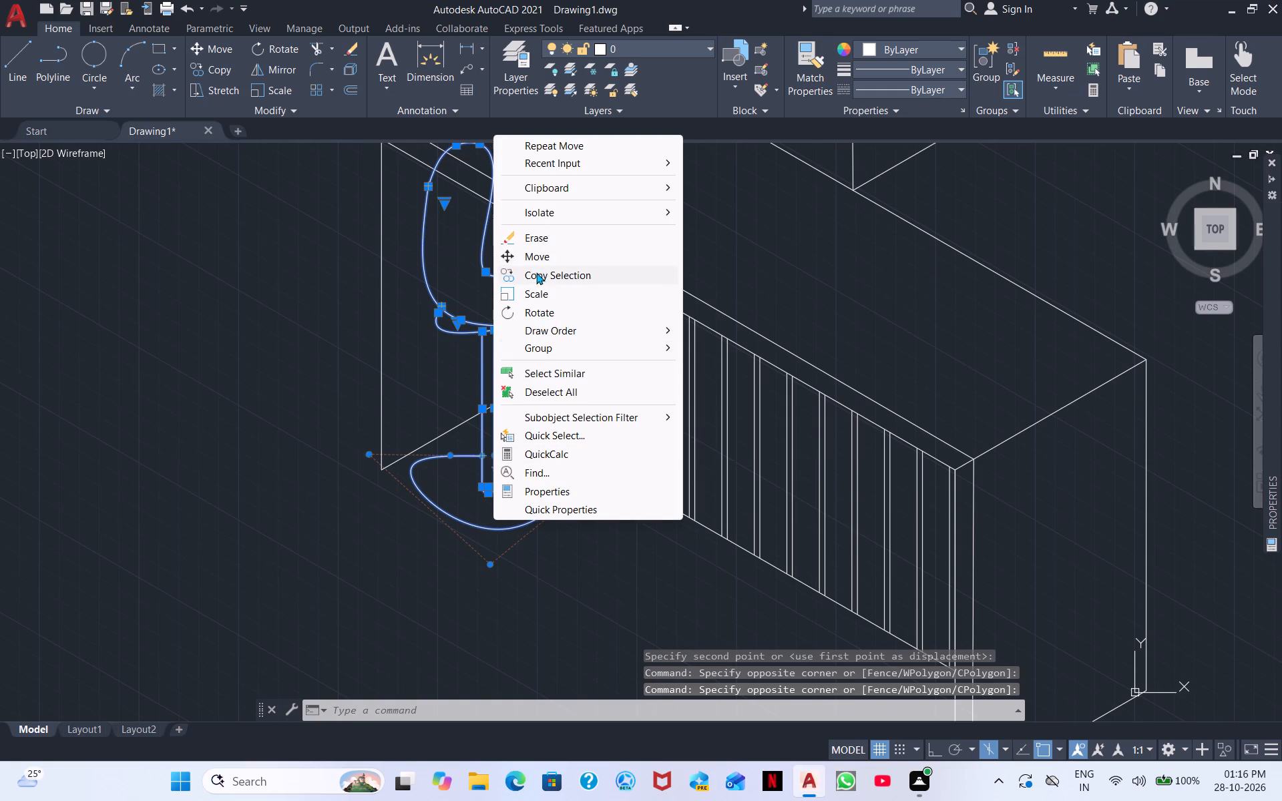
left_click(536, 272)
left_click(495, 481)
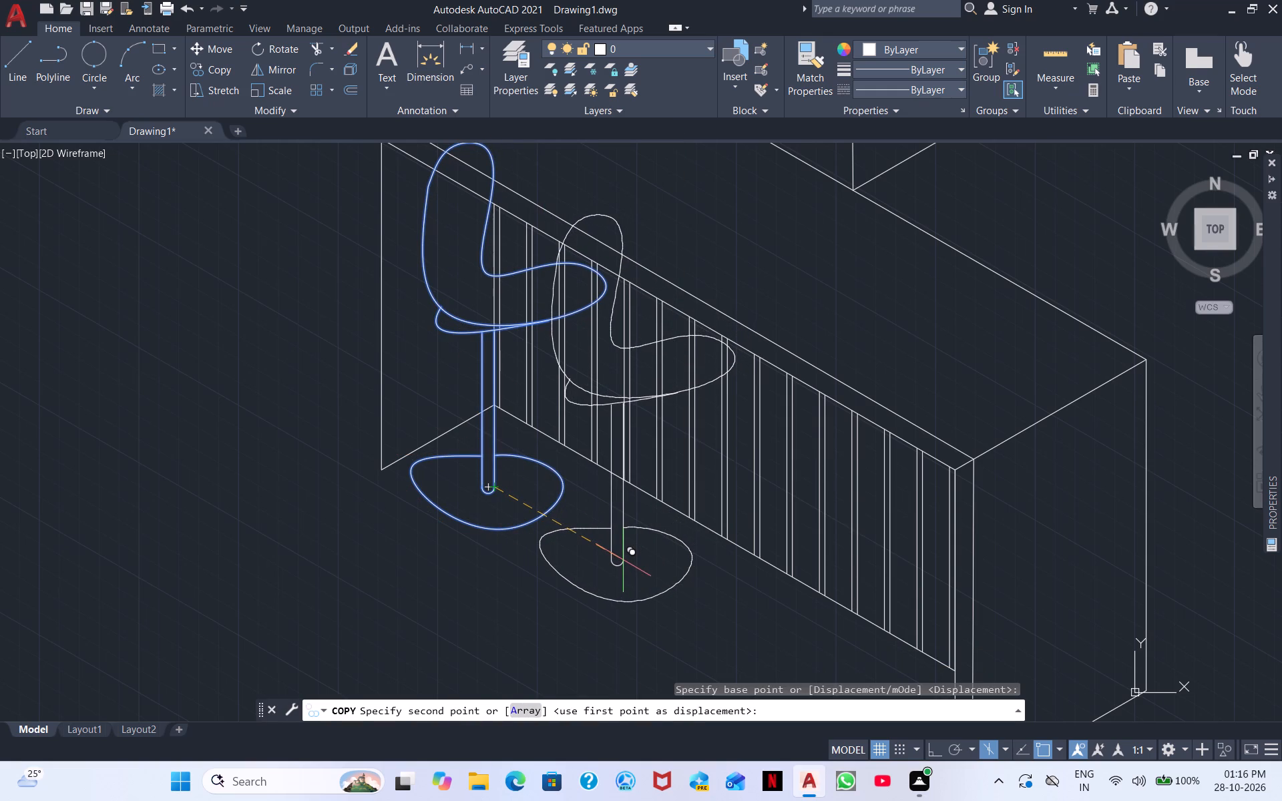
left_click(622, 559)
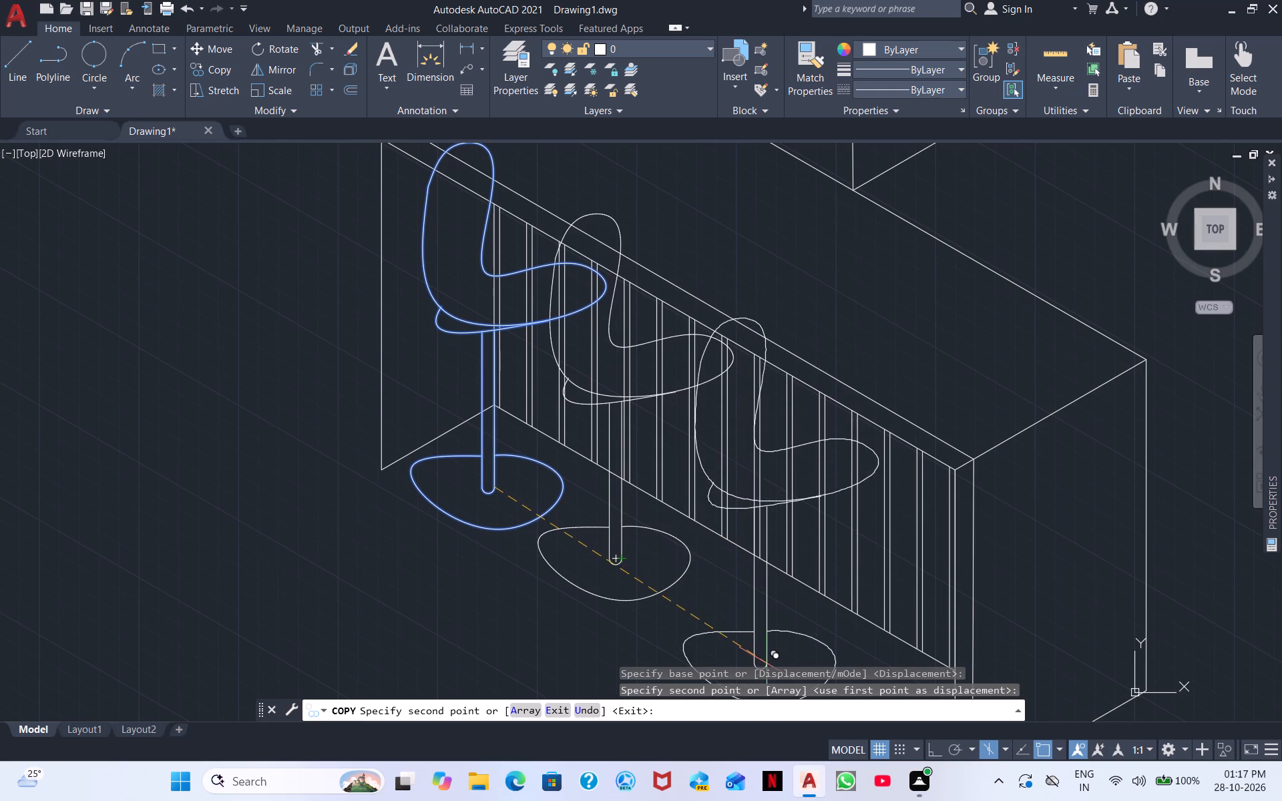
middle_click_drag(767, 662, 637, 565)
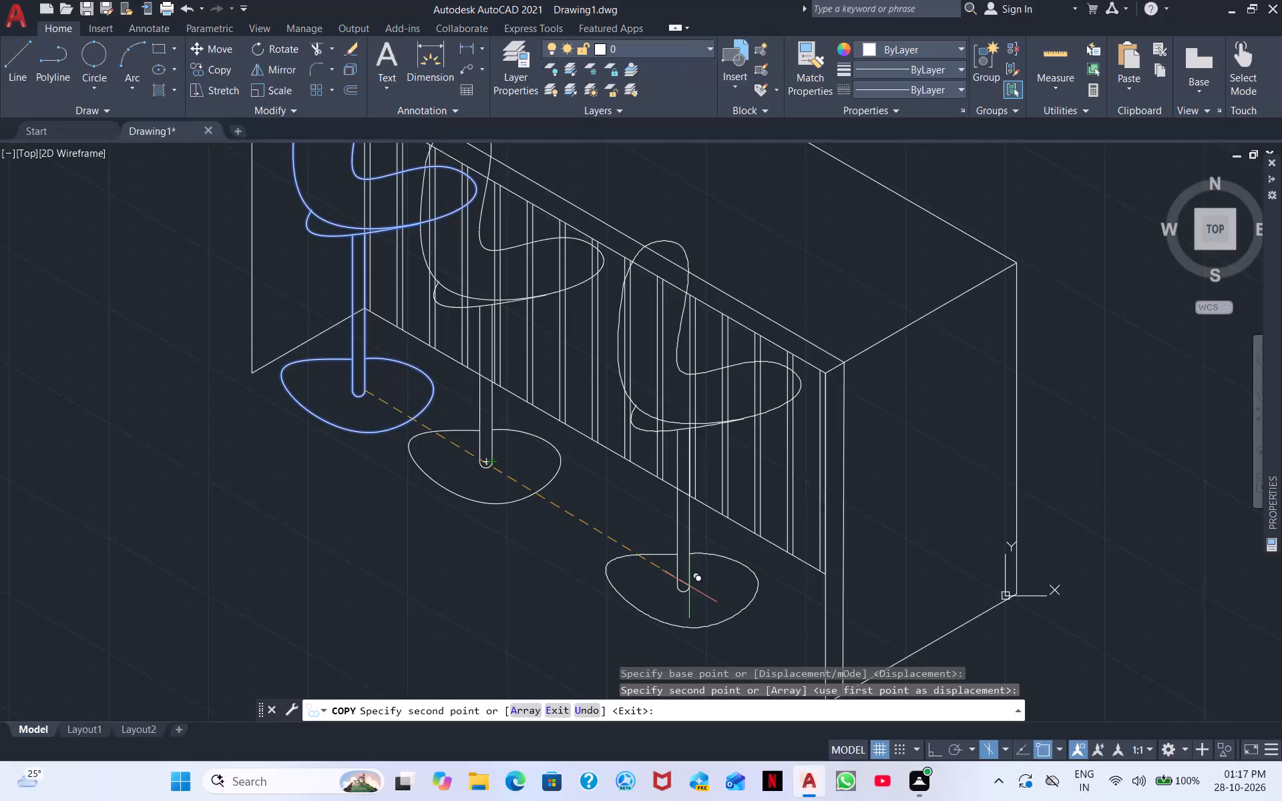
left_click(689, 585)
right_click(277, 645)
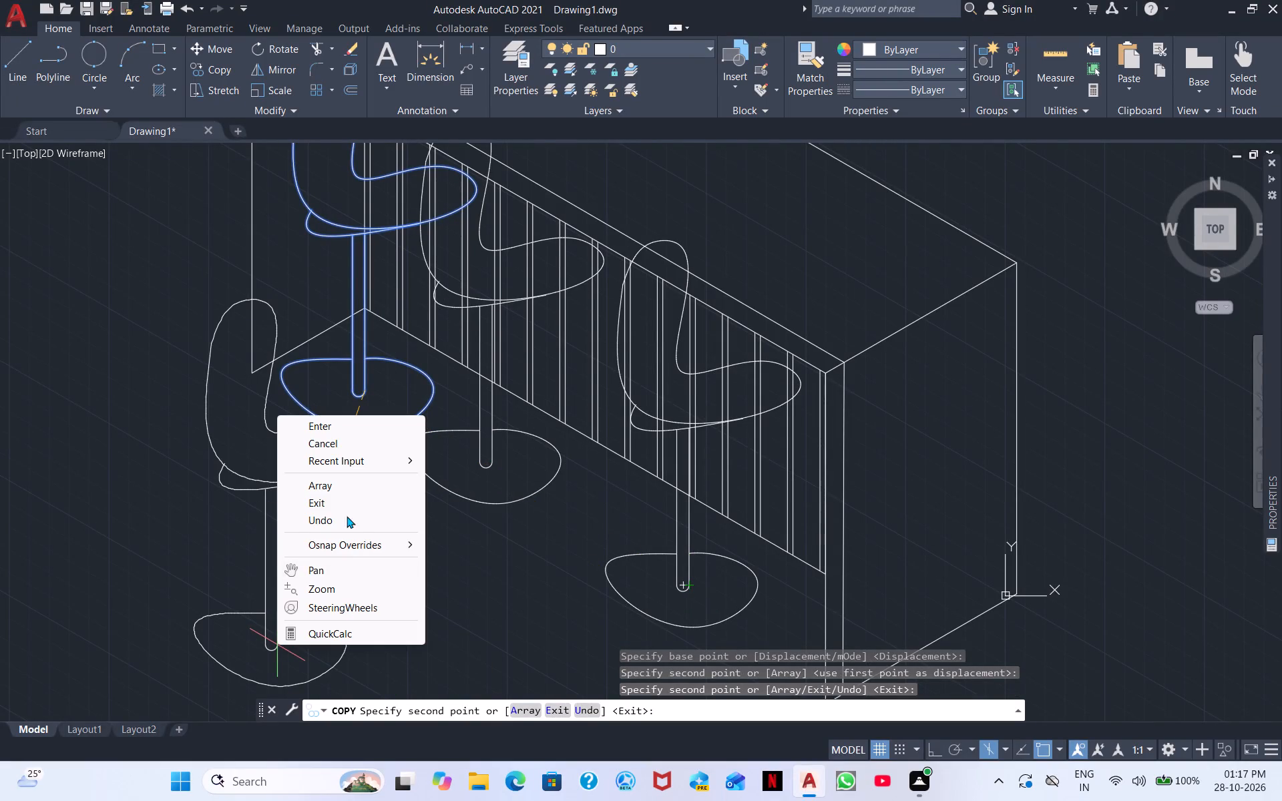
left_click(329, 427)
Move the middle chair a short way along the counter front toward the third chair, using its post foot as base point.
left_click_drag(507, 540, 467, 481)
left_click(441, 436)
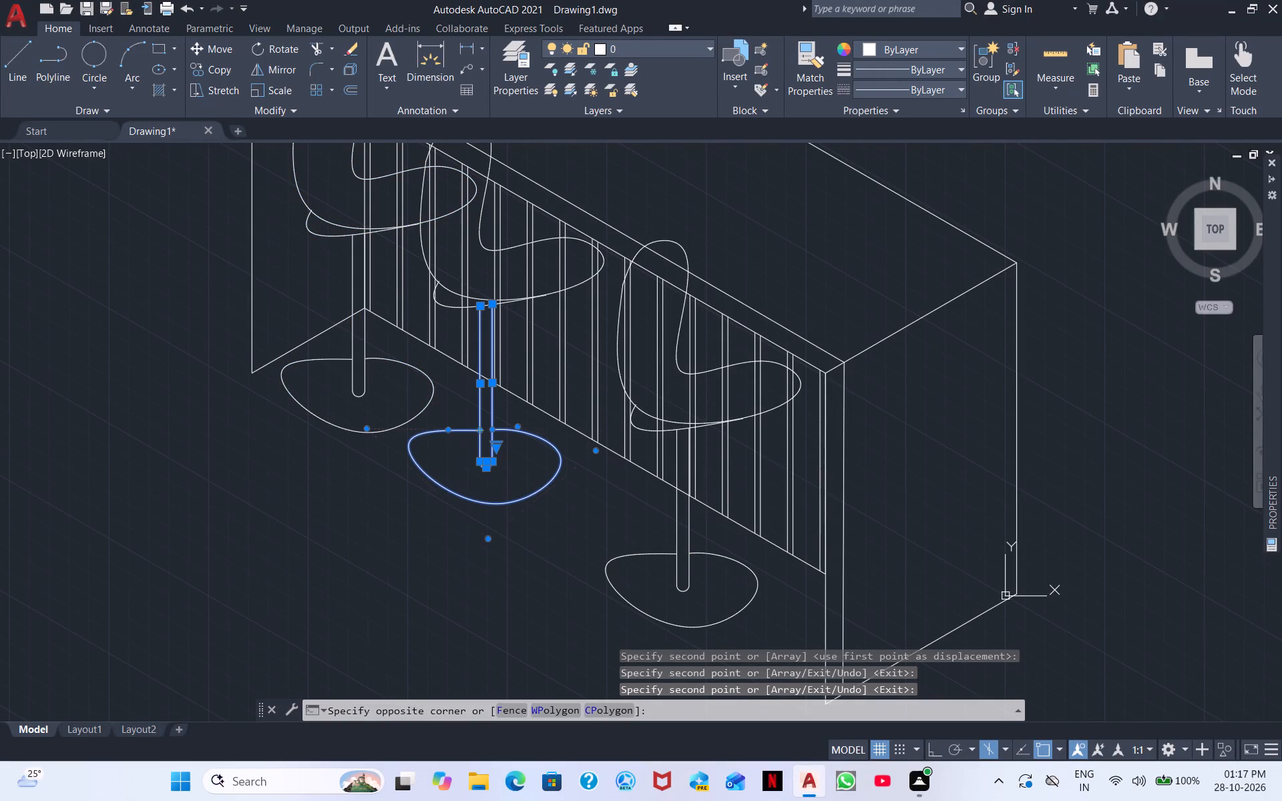
left_click(519, 302)
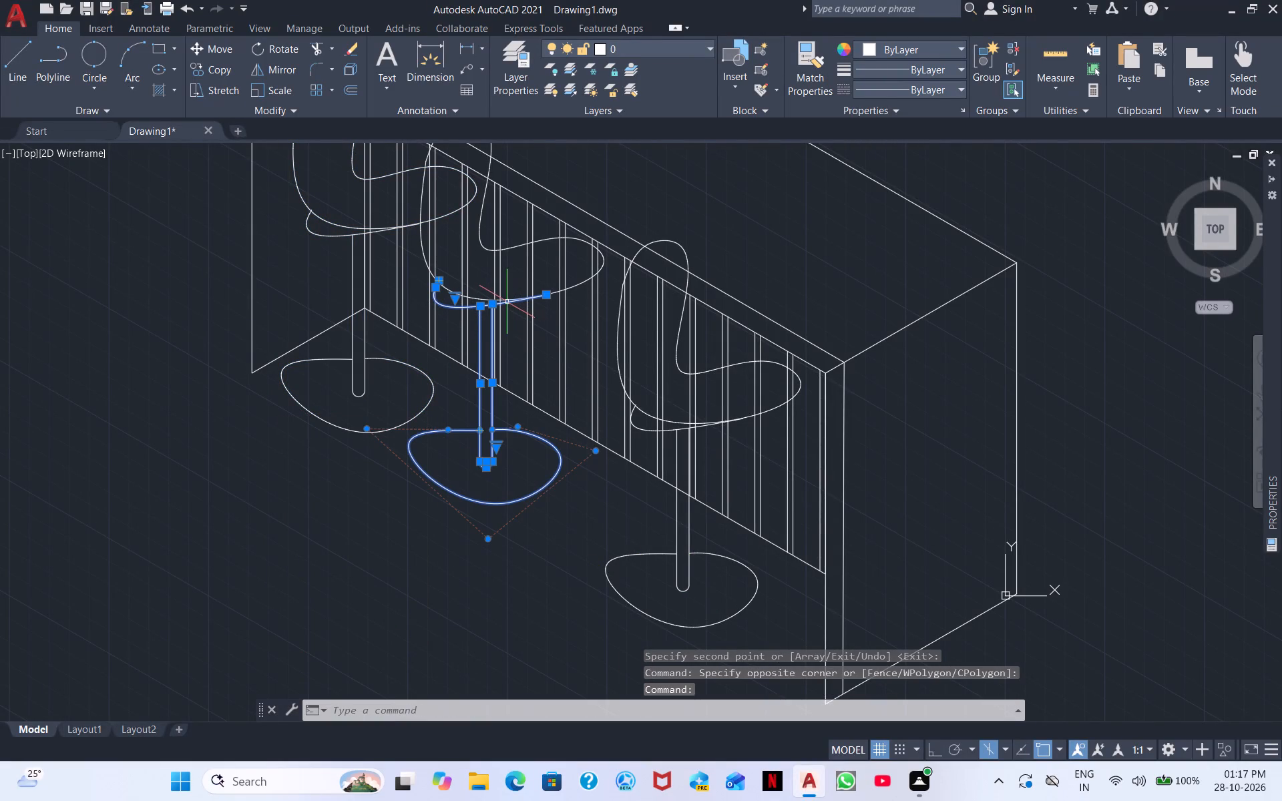
scroll(517, 296, "up", 3)
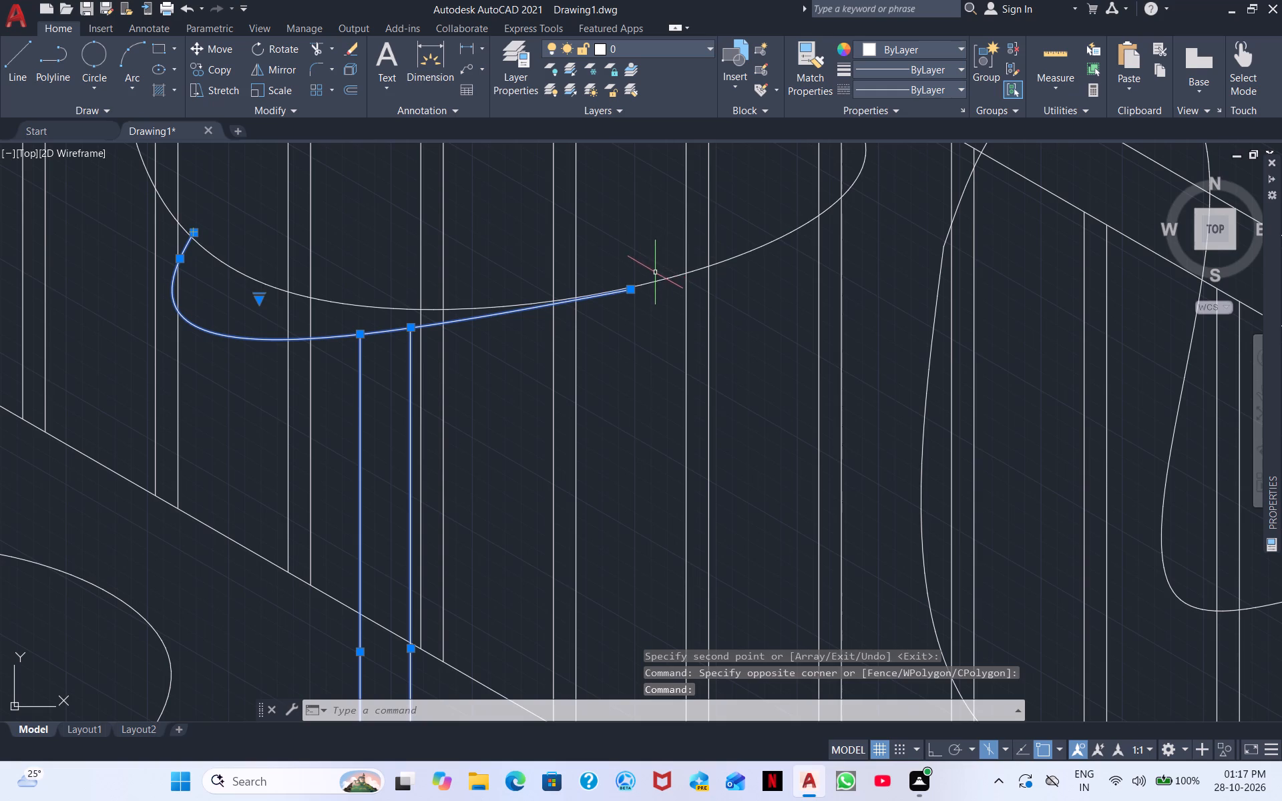
left_click(654, 279)
scroll(389, 318, "down", 3)
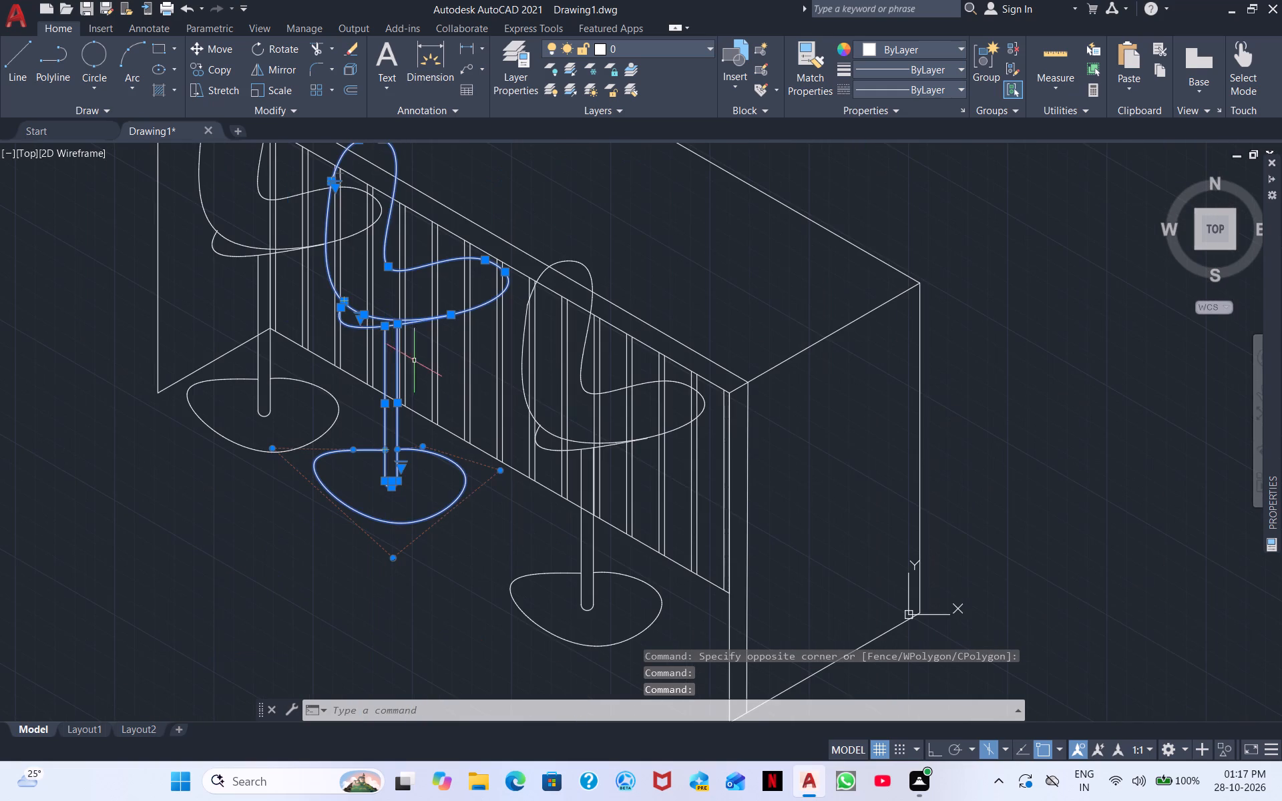
right_click(437, 522)
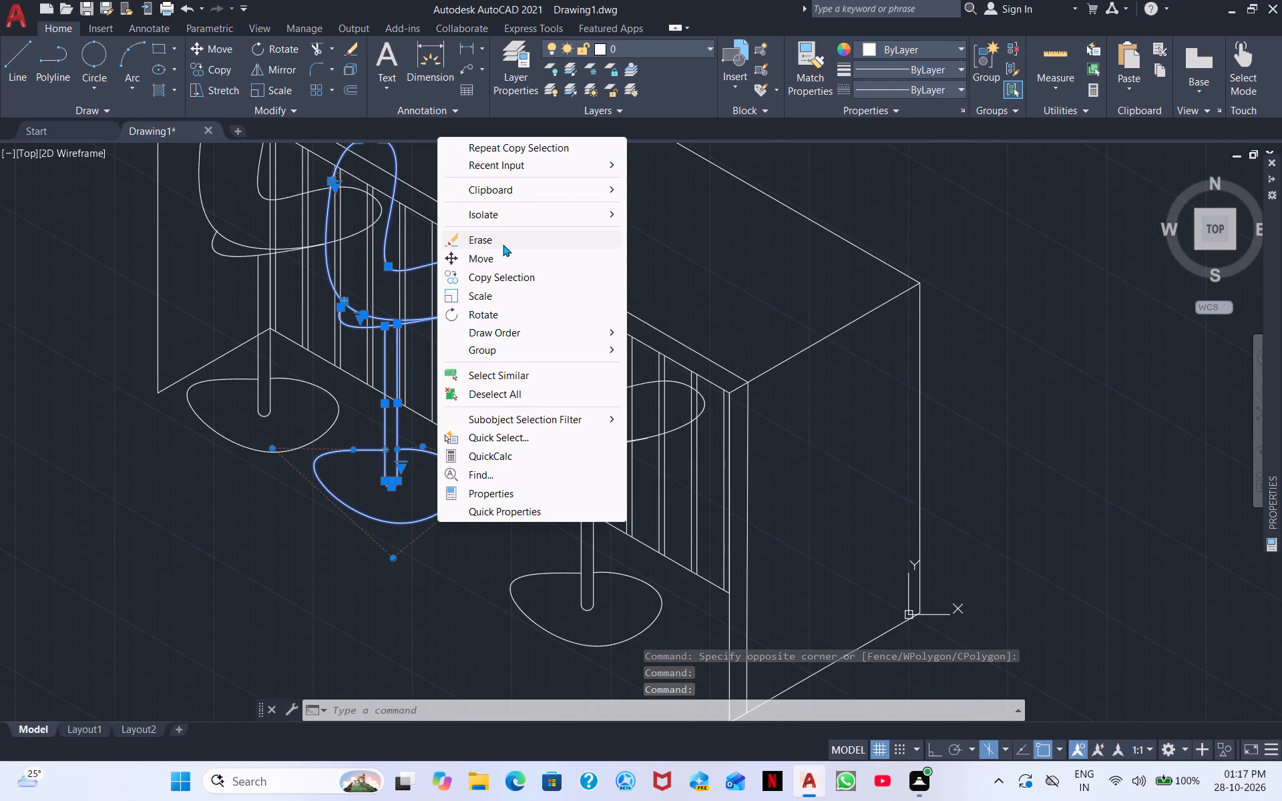
left_click(499, 260)
left_click(399, 487)
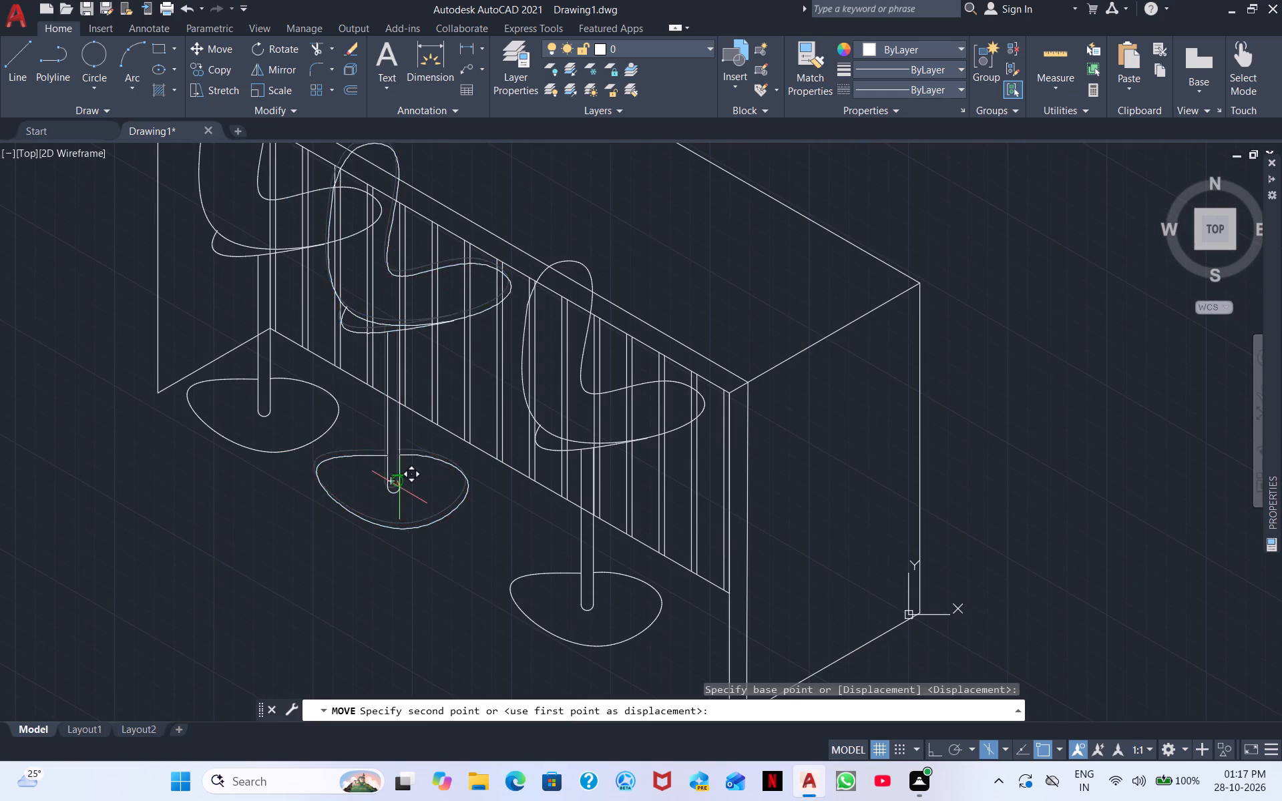
left_click(412, 495)
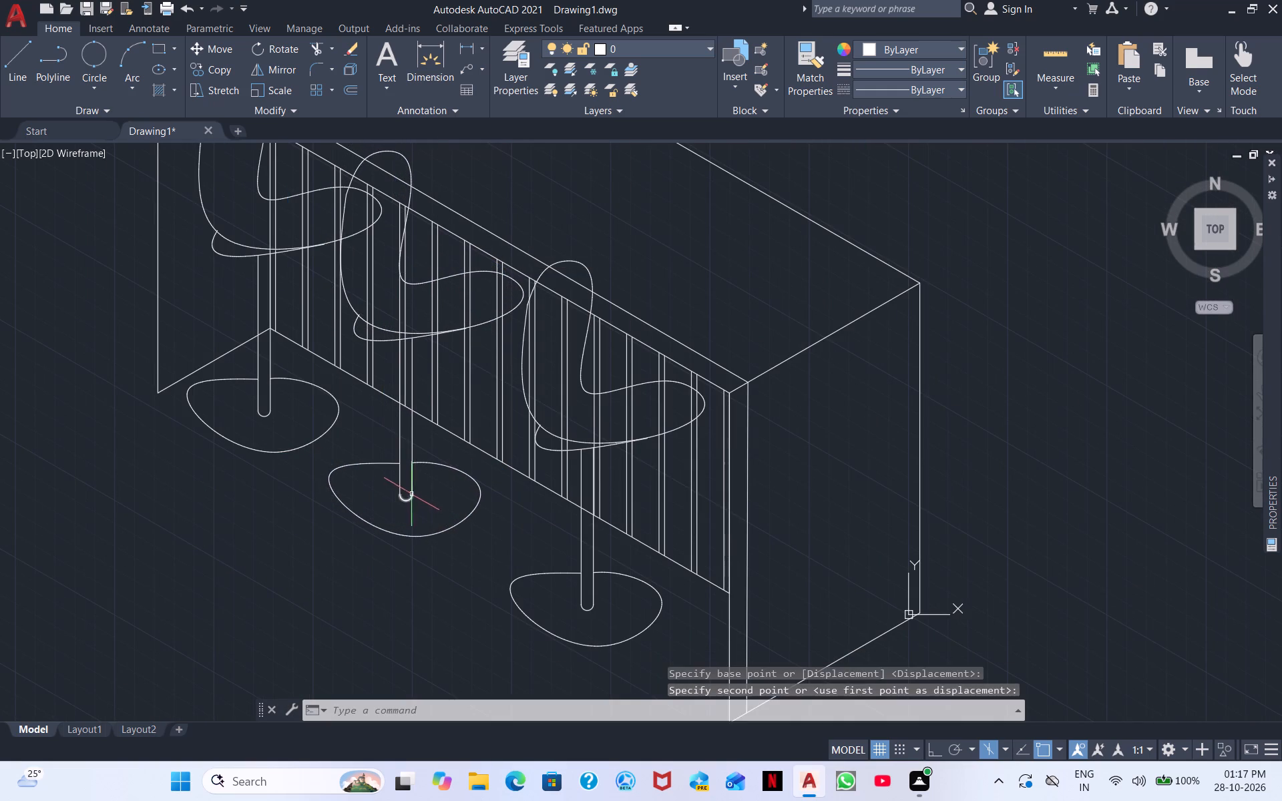
Trim the counter top's two front edge lines where they cross the backrests of the first and second chairs.
scroll(411, 491, "down", 2)
scroll(335, 365, "up", 2)
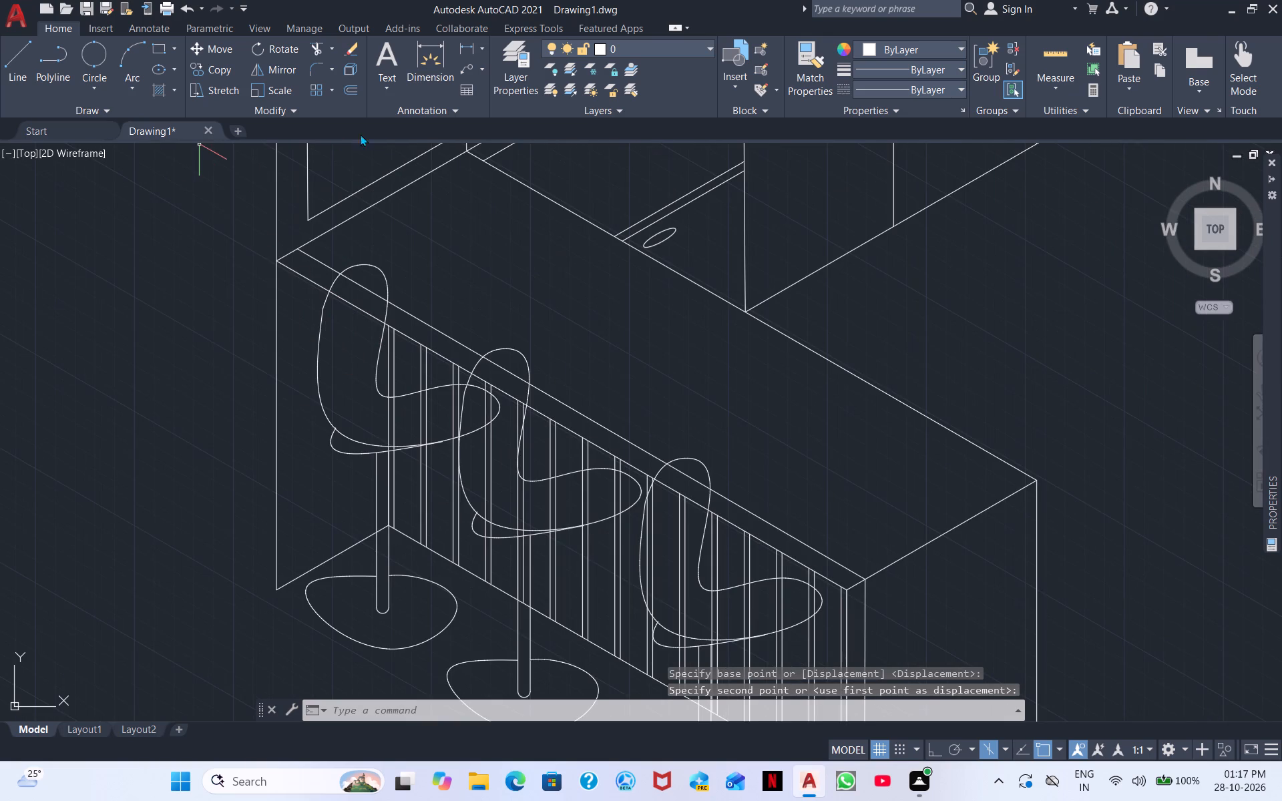
left_click(312, 43)
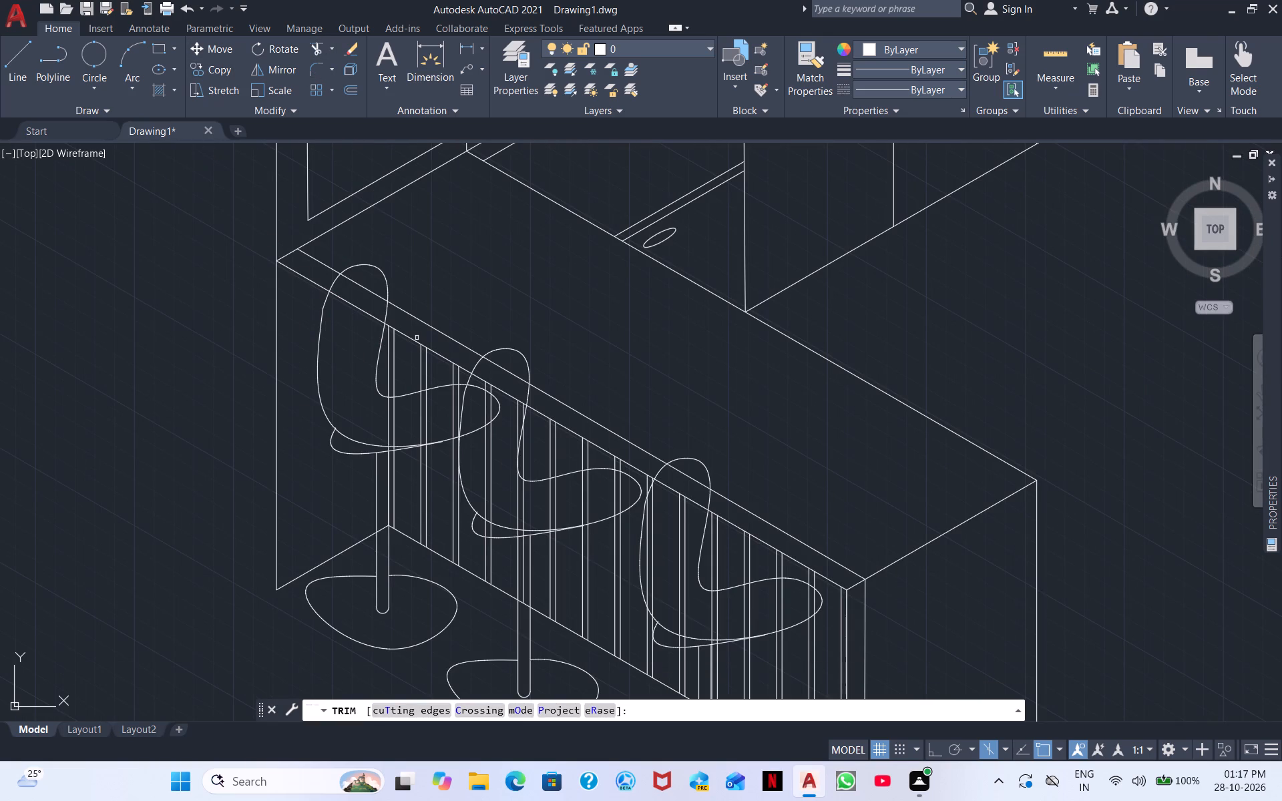
left_click_drag(367, 272, 354, 337)
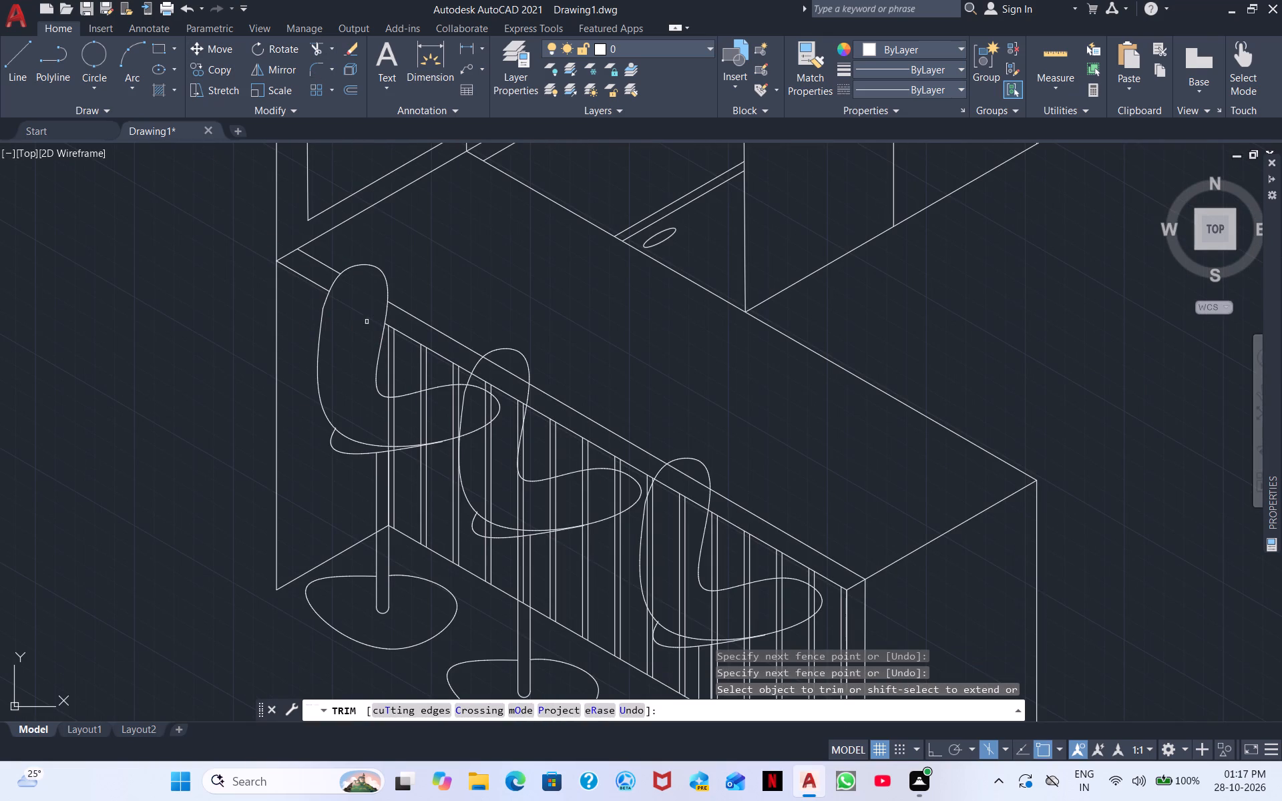
left_click_drag(511, 372, 497, 426)
Trim away the first chair's seat tip and the counter strip lines that show inside the second chair's backrest.
left_click_drag(502, 379, 497, 388)
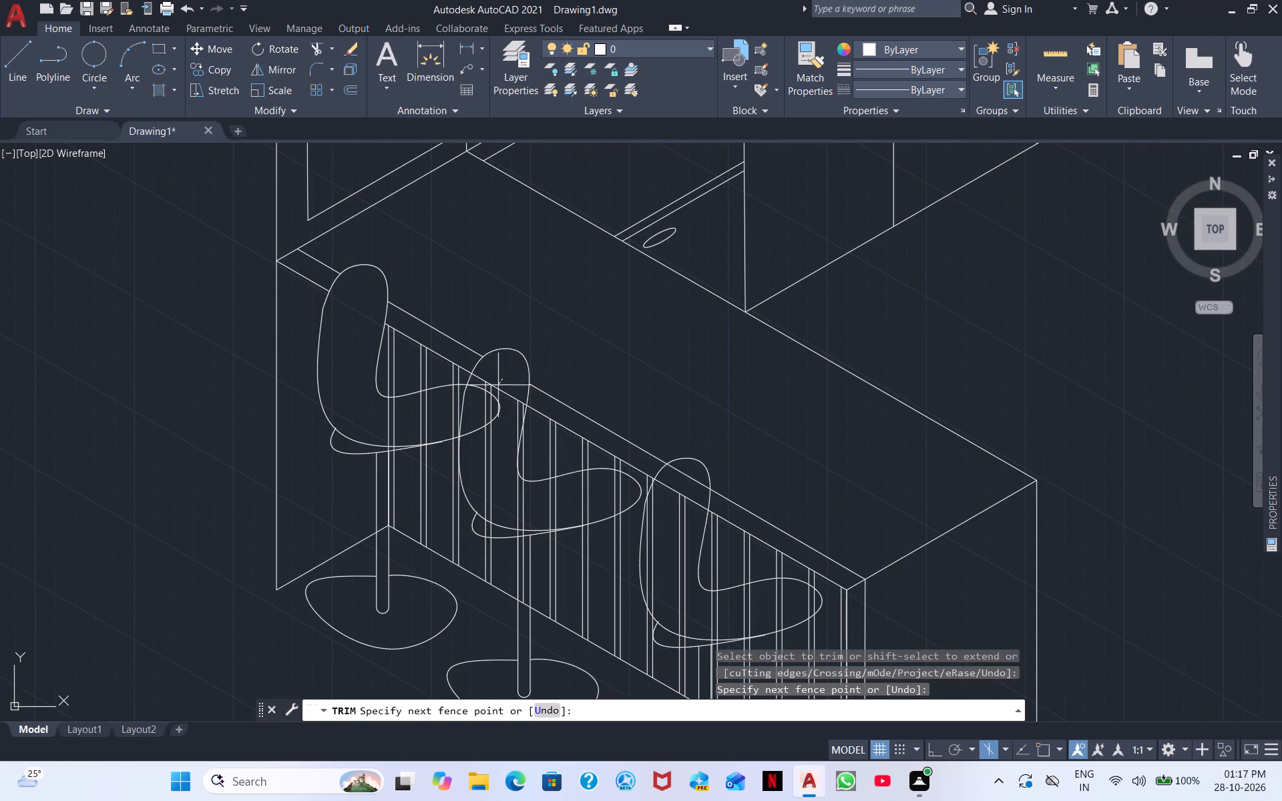
left_click_drag(497, 388, 480, 463)
left_click_drag(486, 377, 493, 455)
left_click(495, 451)
left_click_drag(497, 405, 483, 425)
left_click_drag(494, 393, 476, 427)
left_click_drag(495, 376, 488, 400)
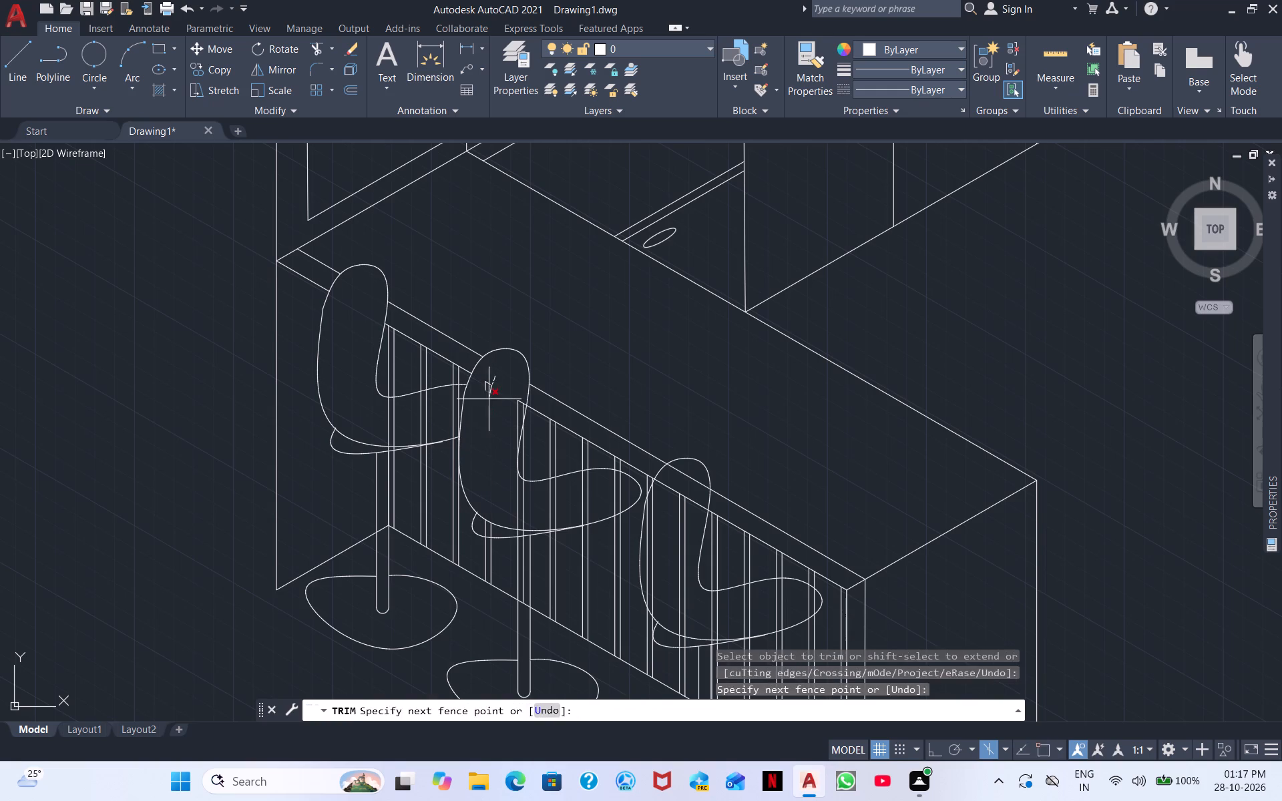
left_click_drag(488, 400, 483, 421)
left_click_drag(490, 379, 481, 425)
left_click_drag(491, 372, 472, 420)
left_click_drag(489, 386, 475, 399)
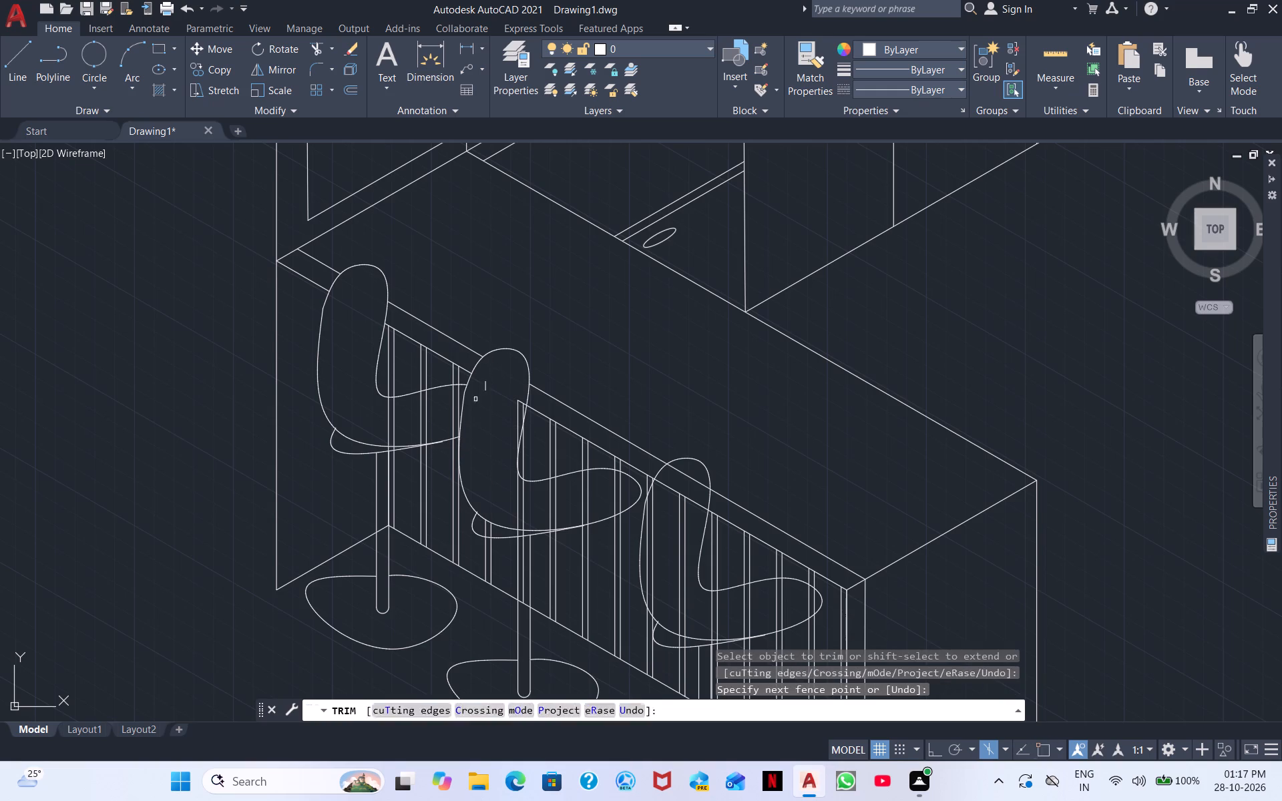
left_click_drag(483, 392, 493, 384)
left_click_drag(488, 384, 479, 394)
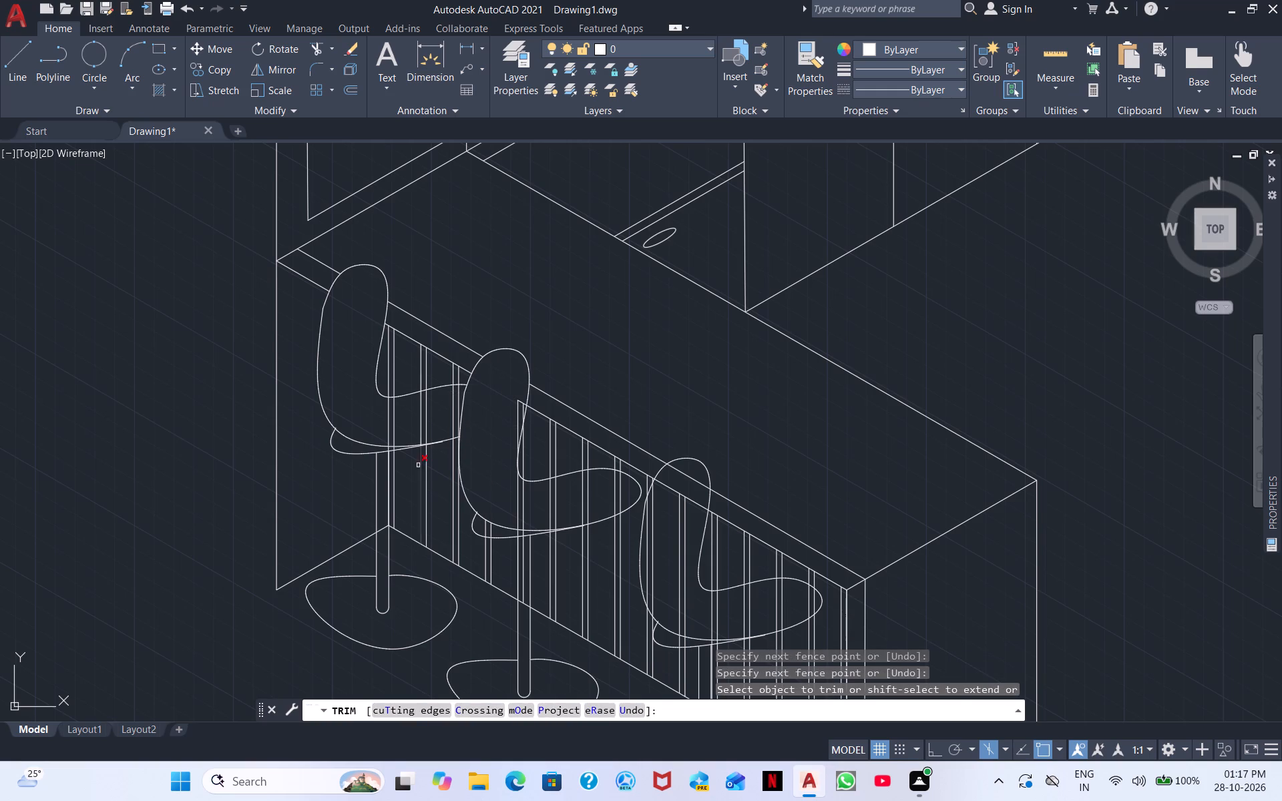
Trim the counter strip lines crossing the first chair's seat and the thin band beneath the seat.
scroll(393, 417, "up", 3)
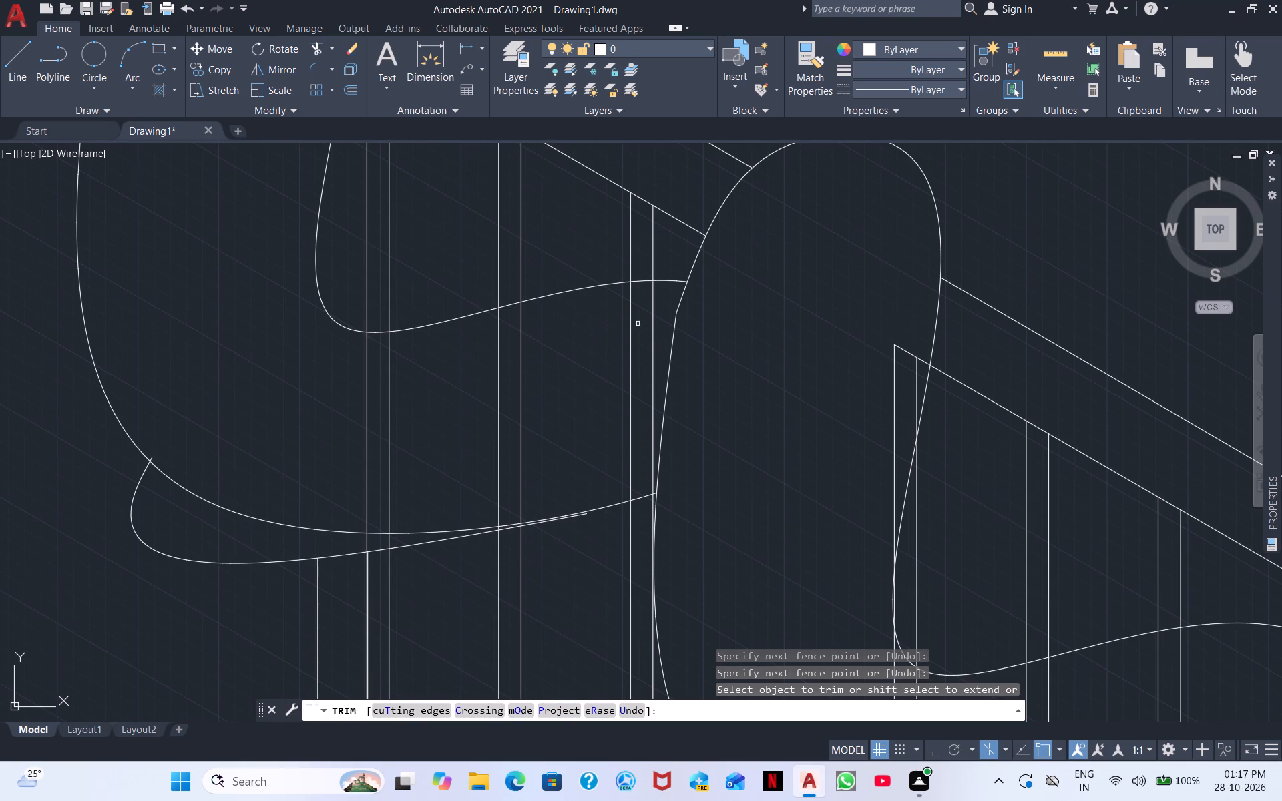
left_click_drag(657, 320, 339, 379)
scroll(409, 395, "down", 1)
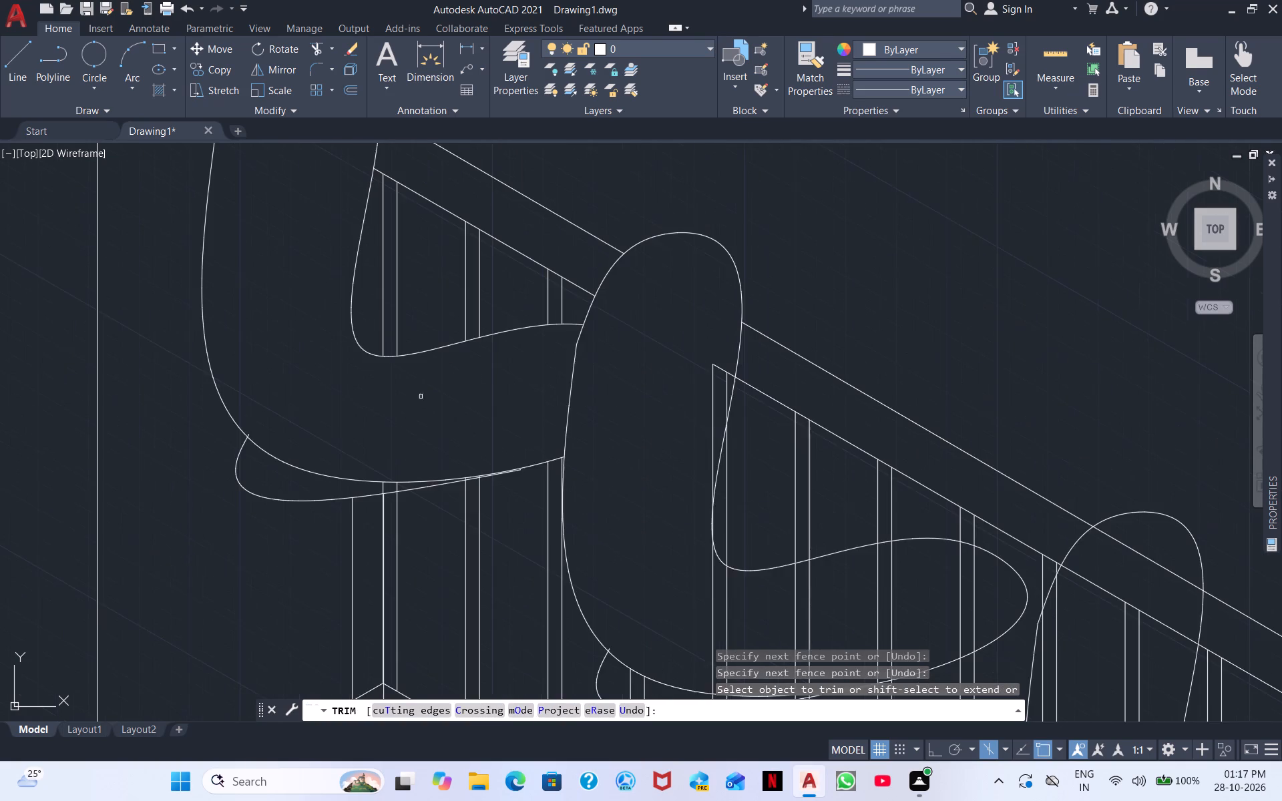
middle_click_drag(466, 395, 274, 350)
scroll(153, 417, "up", 2)
middle_click_drag(257, 405, 217, 350)
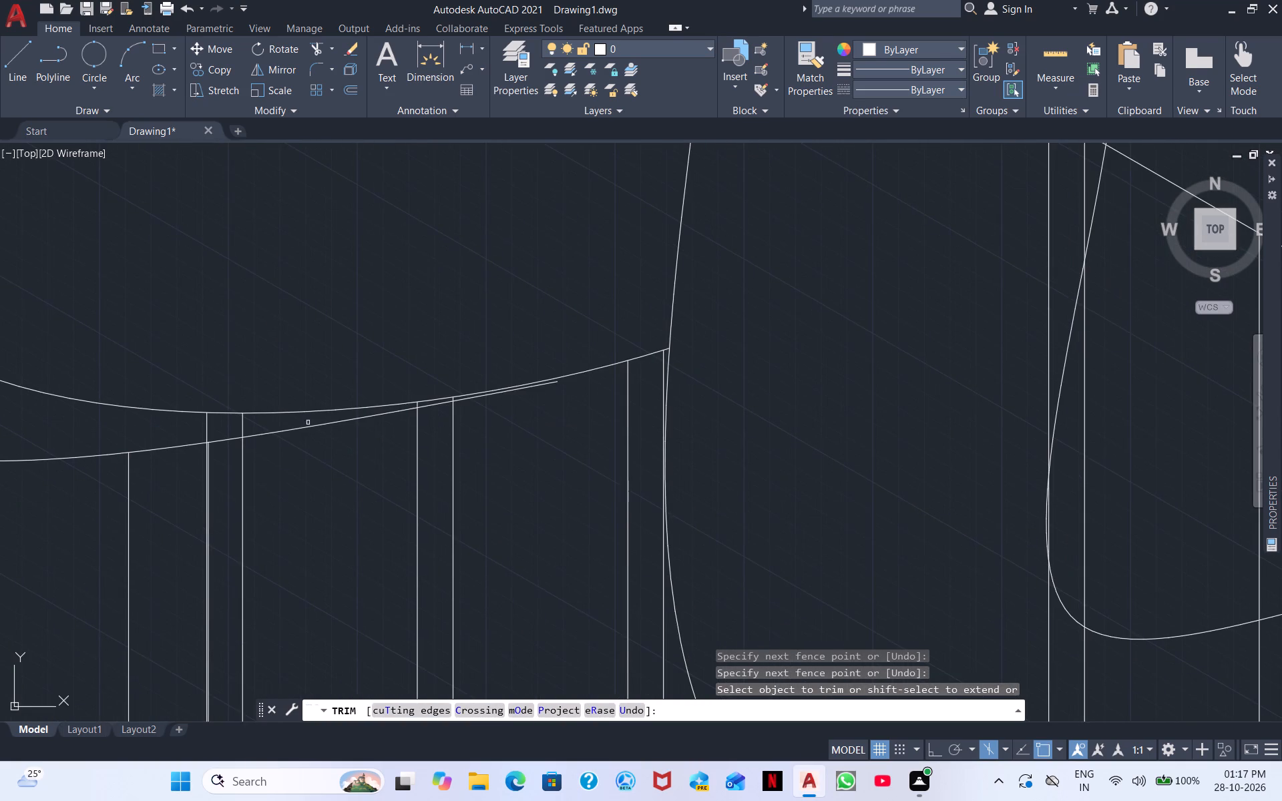
scroll(327, 414, "up", 2)
left_click(553, 390)
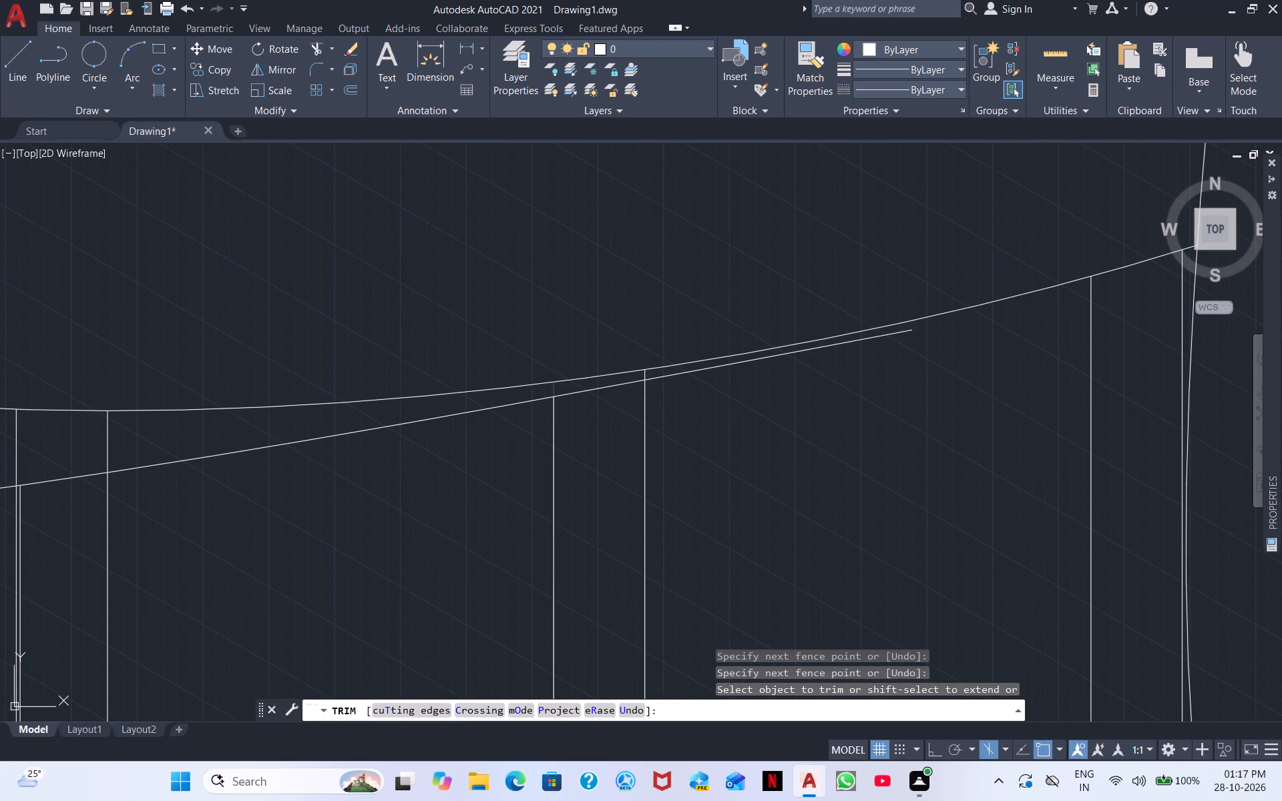
left_click(645, 376)
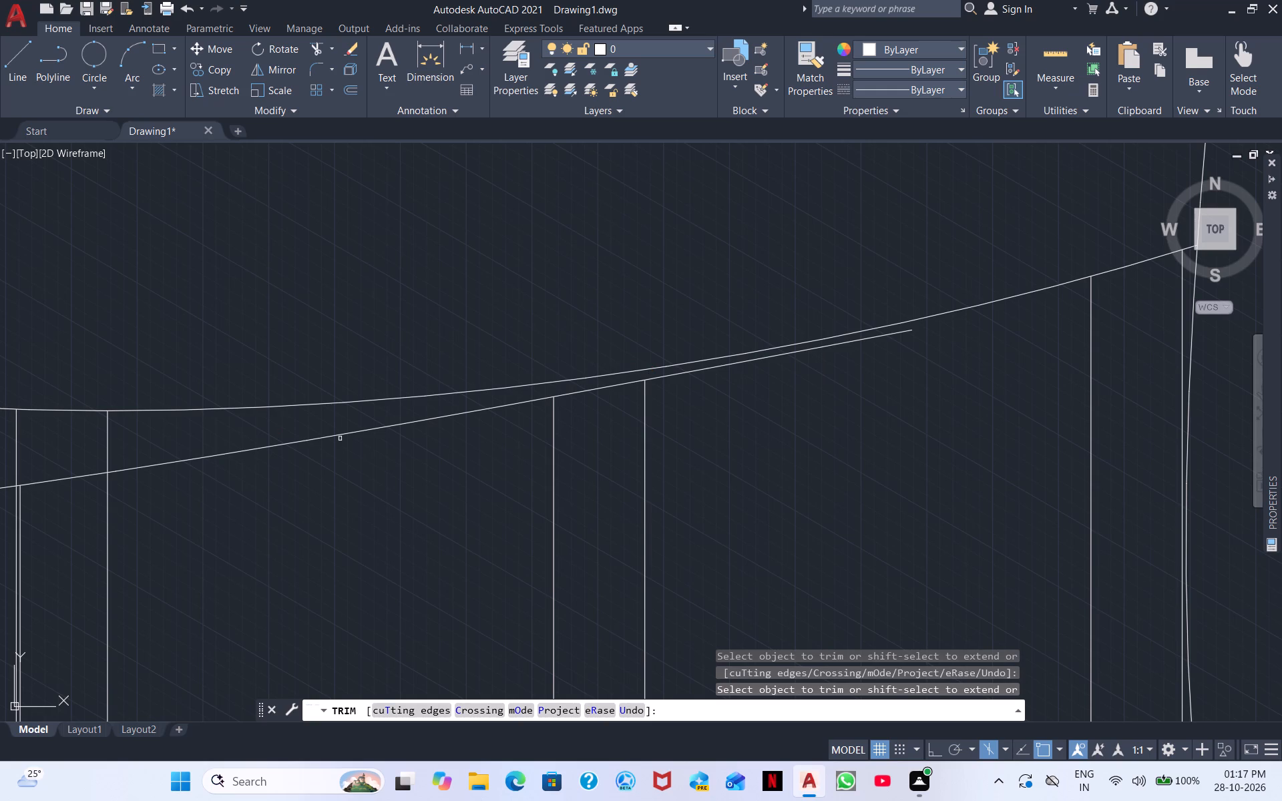
left_click_drag(1, 451, 95, 449)
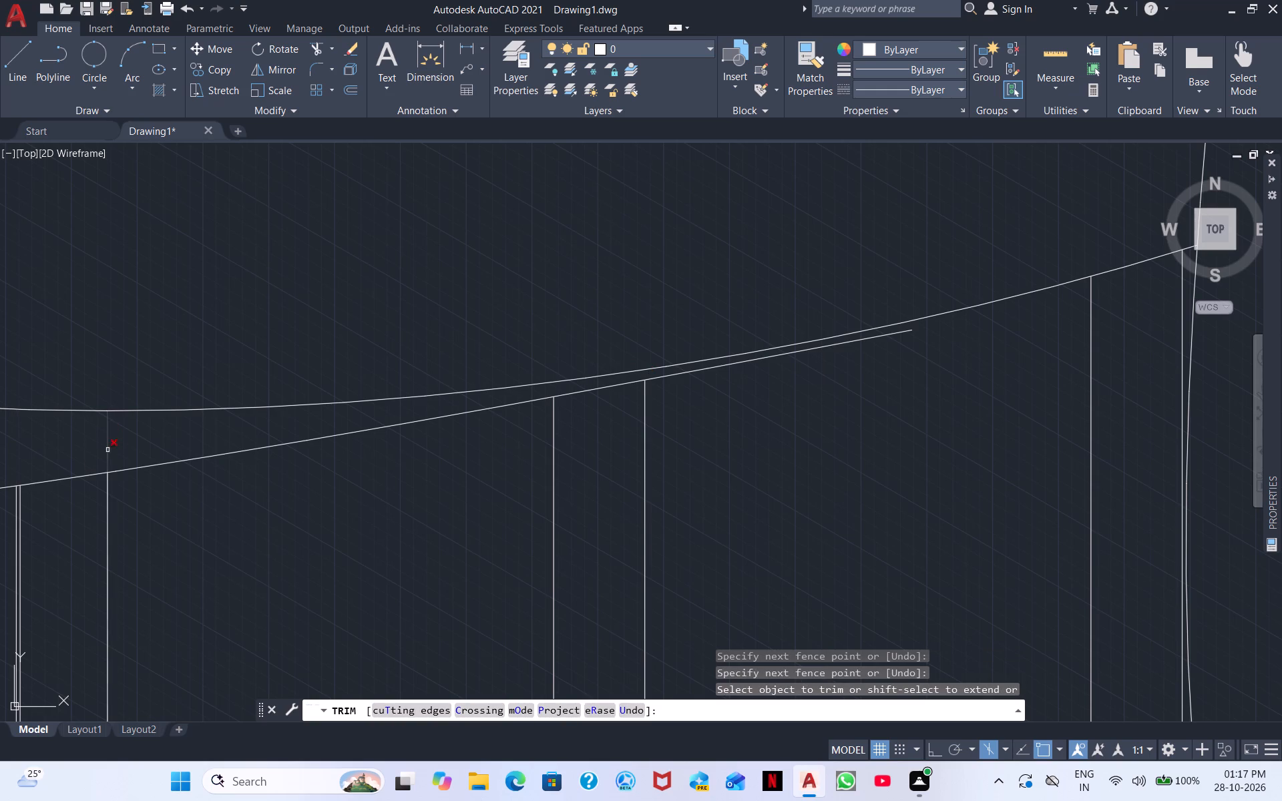
left_click_drag(157, 450, 47, 442)
Trim the counter strip lines crossing the rear part of the thin band beneath the second chair's seat.
scroll(68, 431, "down", 2)
middle_click_drag(182, 521, 373, 430)
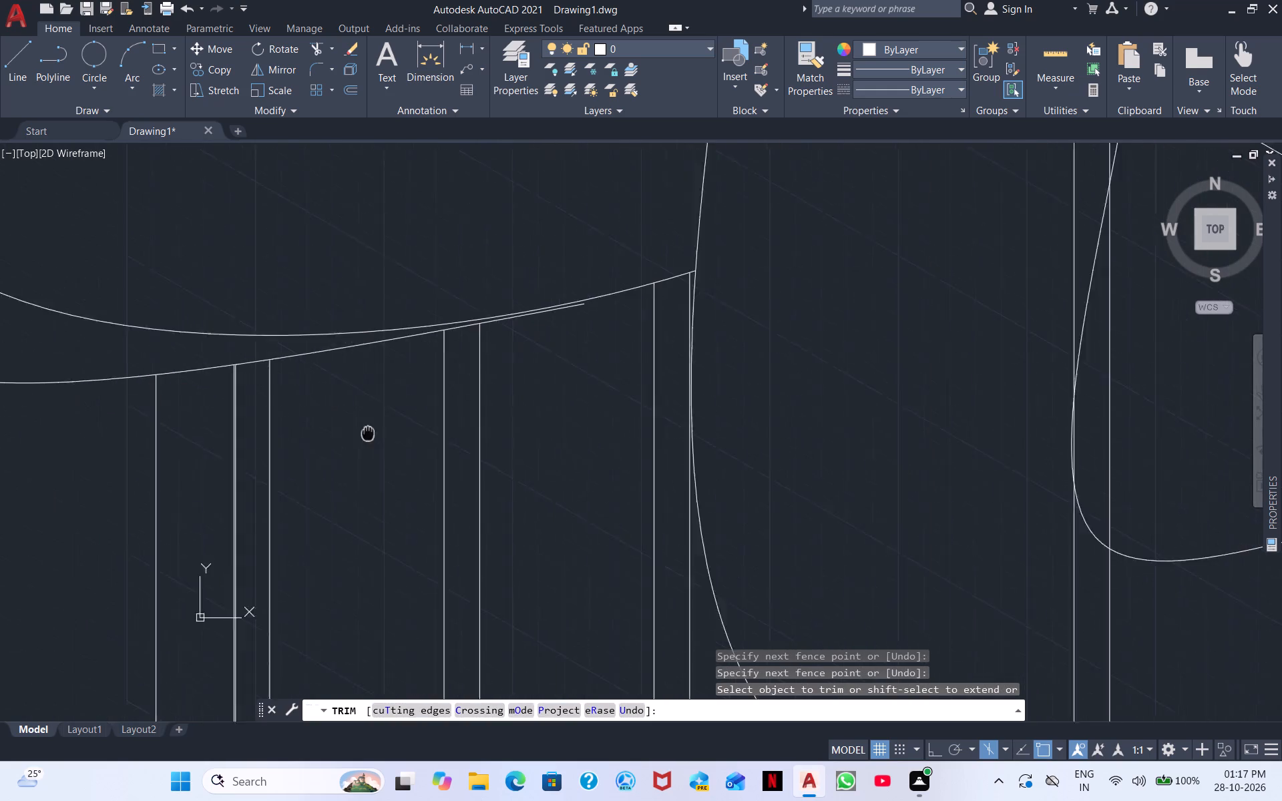
middle_click_drag(373, 430, 417, 417)
scroll(277, 475, "down", 3)
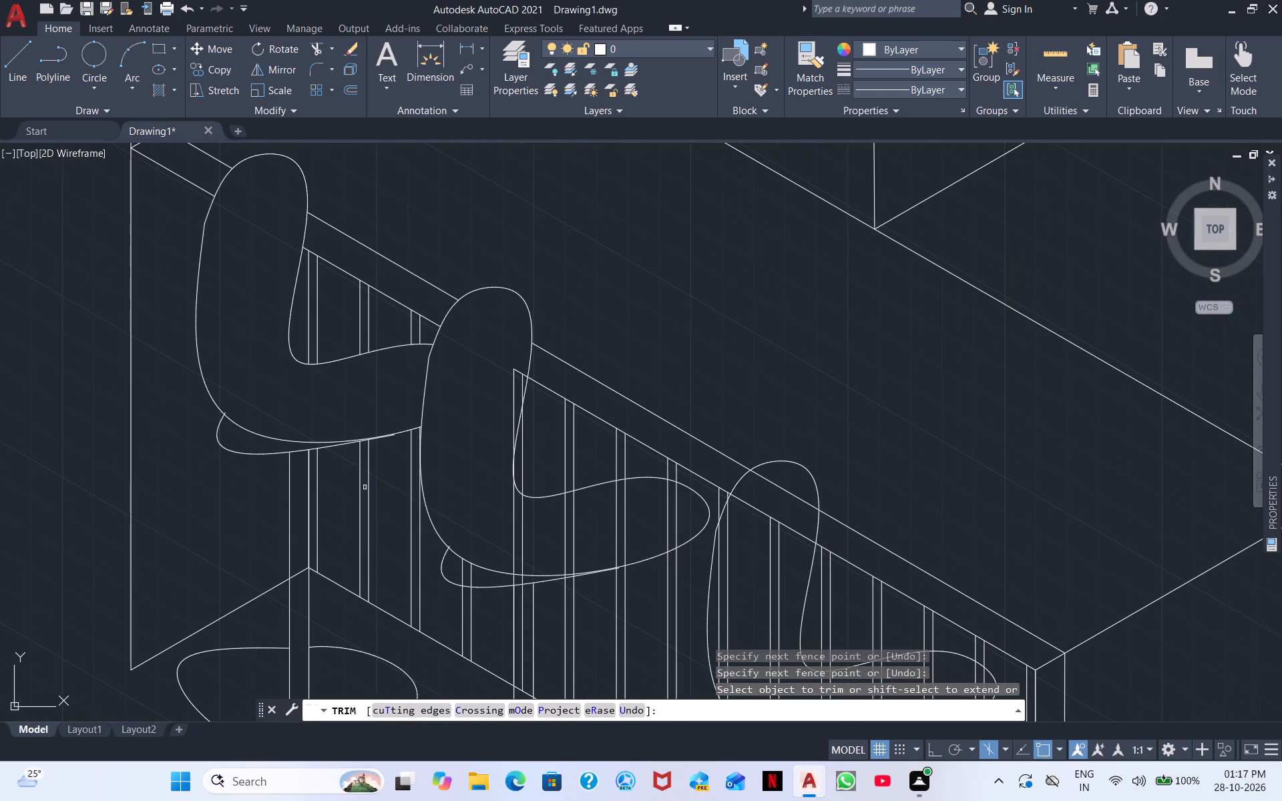
scroll(306, 505, "up", 3)
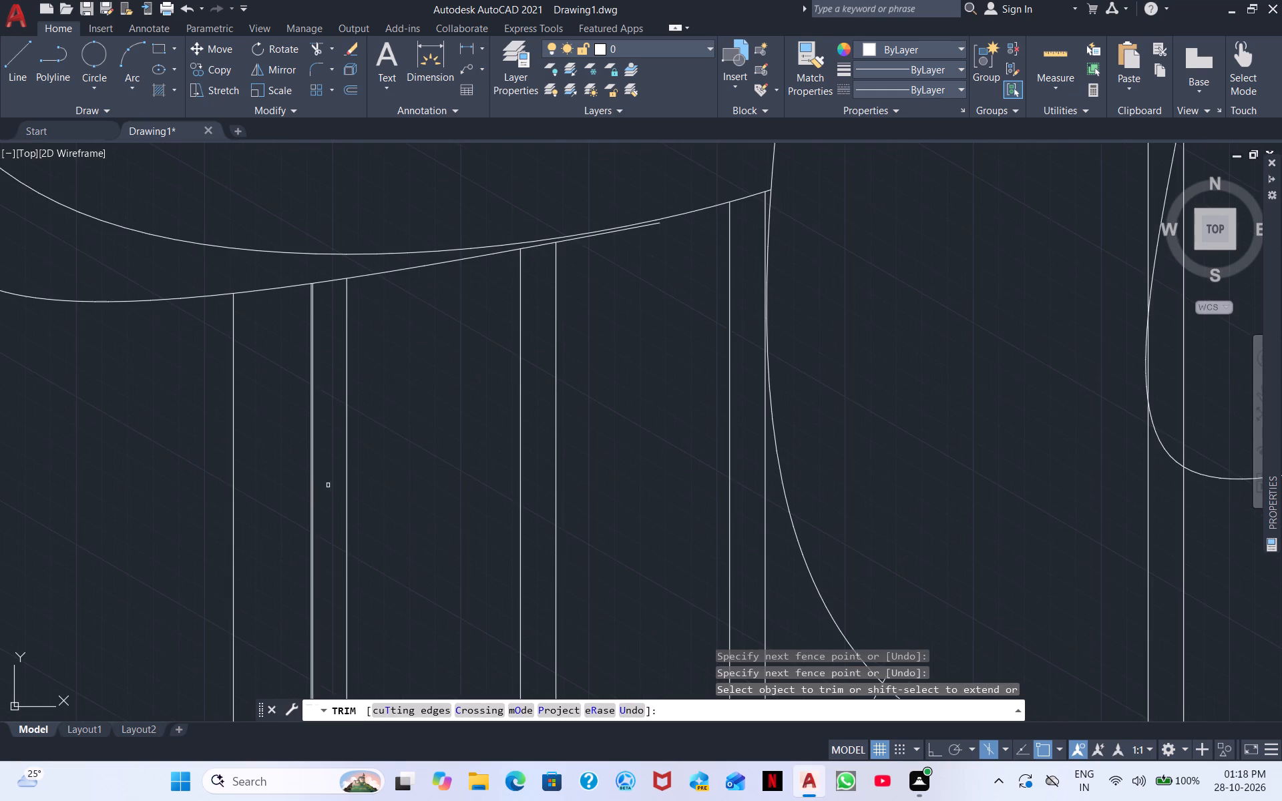
scroll(331, 483, "down", 4)
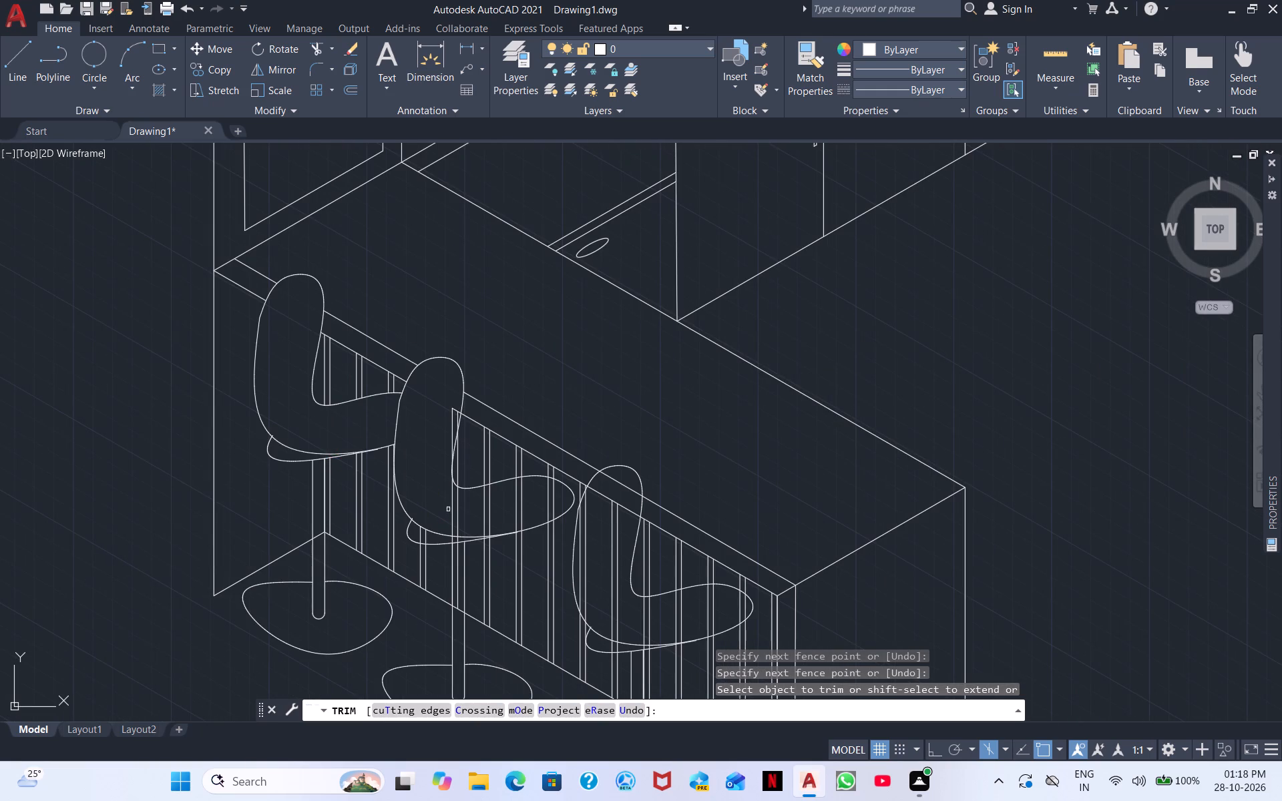
scroll(424, 531, "up", 5)
left_click_drag(353, 545, 478, 566)
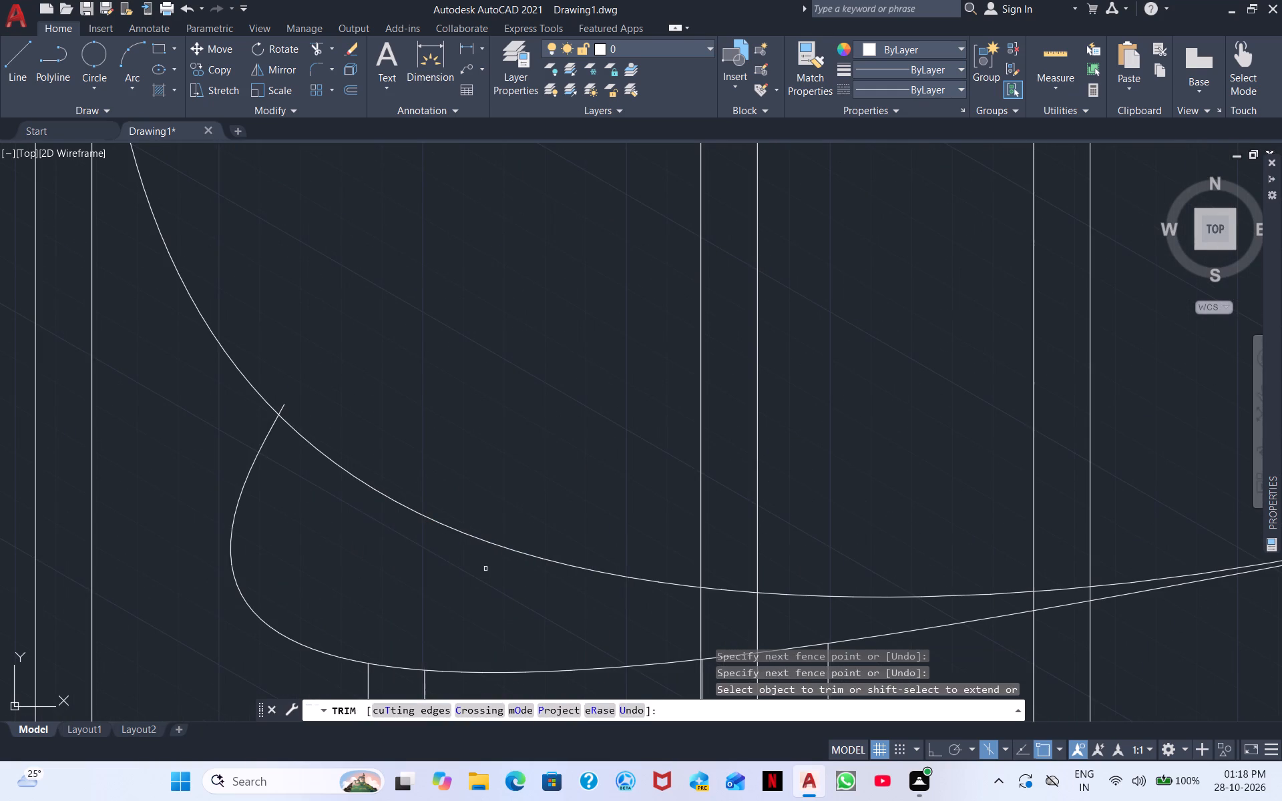
middle_click_drag(498, 592, 148, 505)
left_click_drag(283, 532, 421, 525)
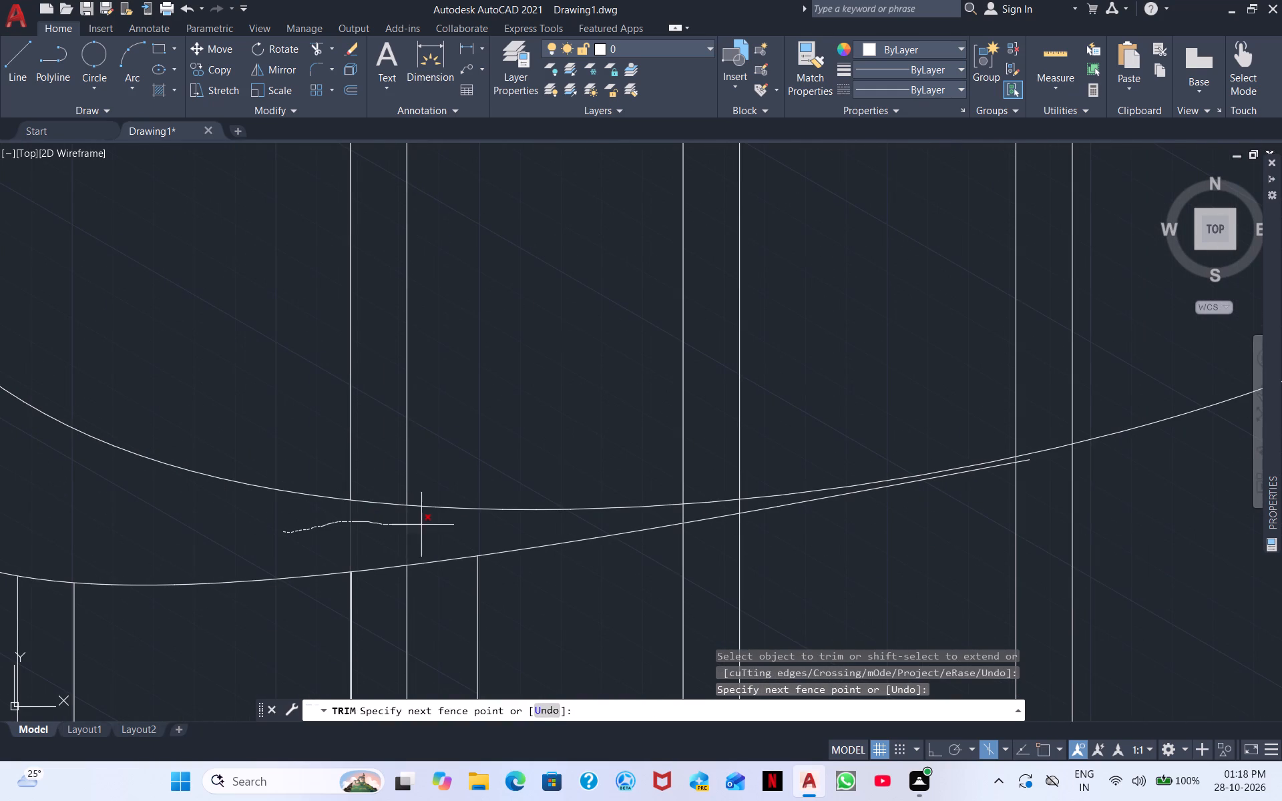
left_click_drag(421, 525, 483, 529)
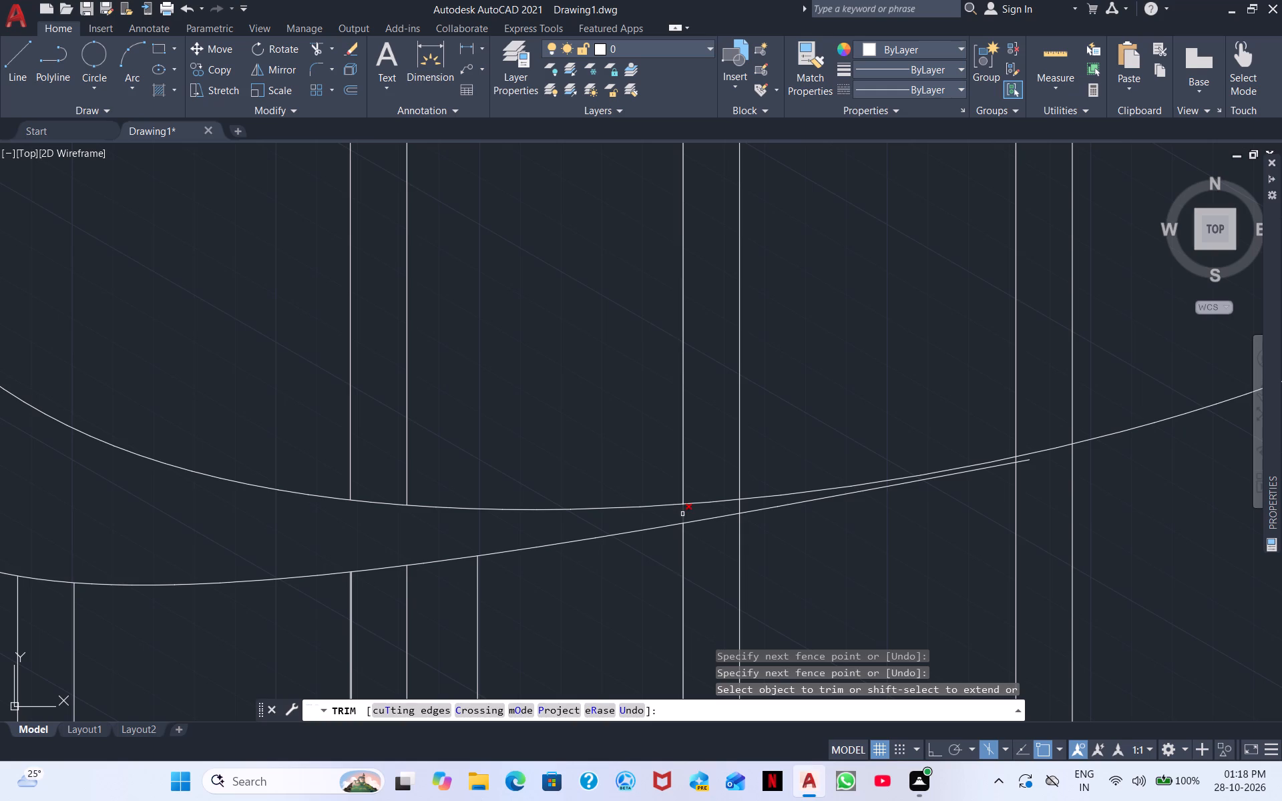
Trim the remaining strip lines where the thin band beneath the second chair's seat narrows to its tip.
left_click(682, 514)
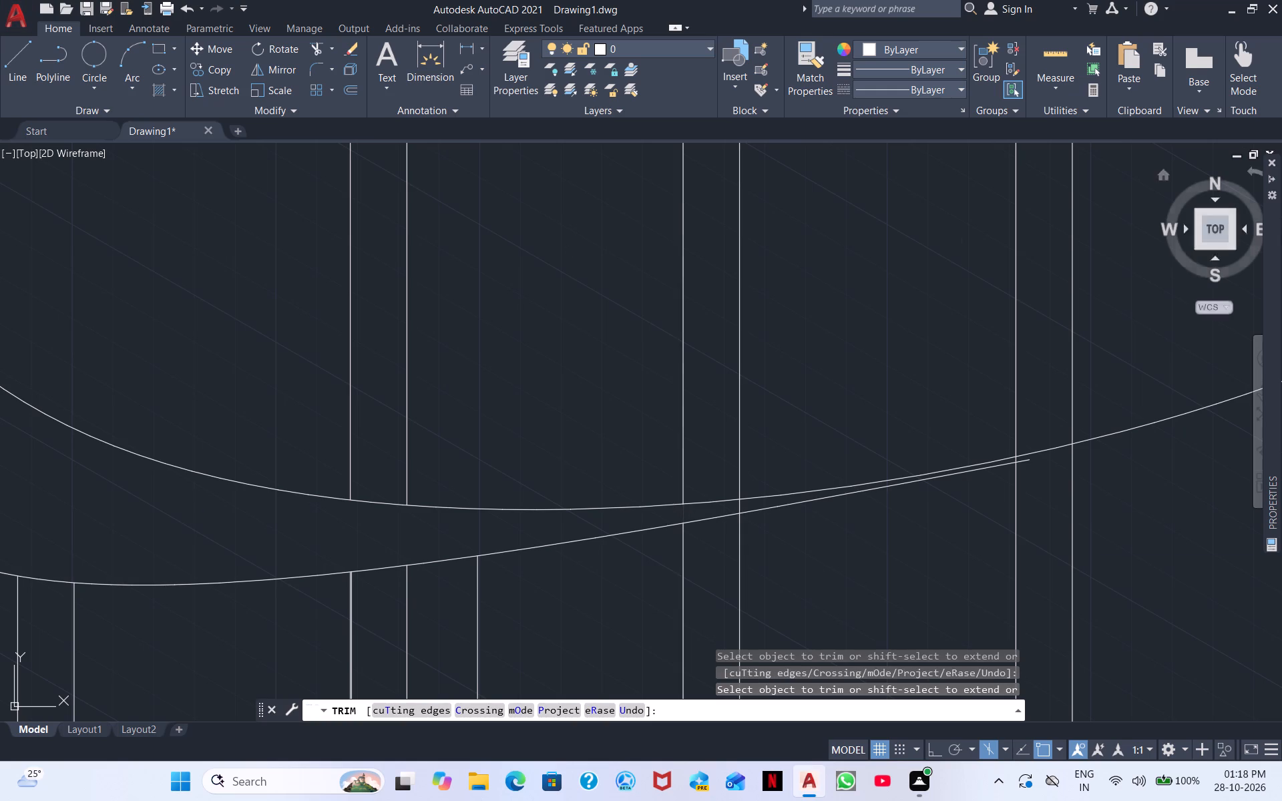
scroll(1004, 445, "up", 3)
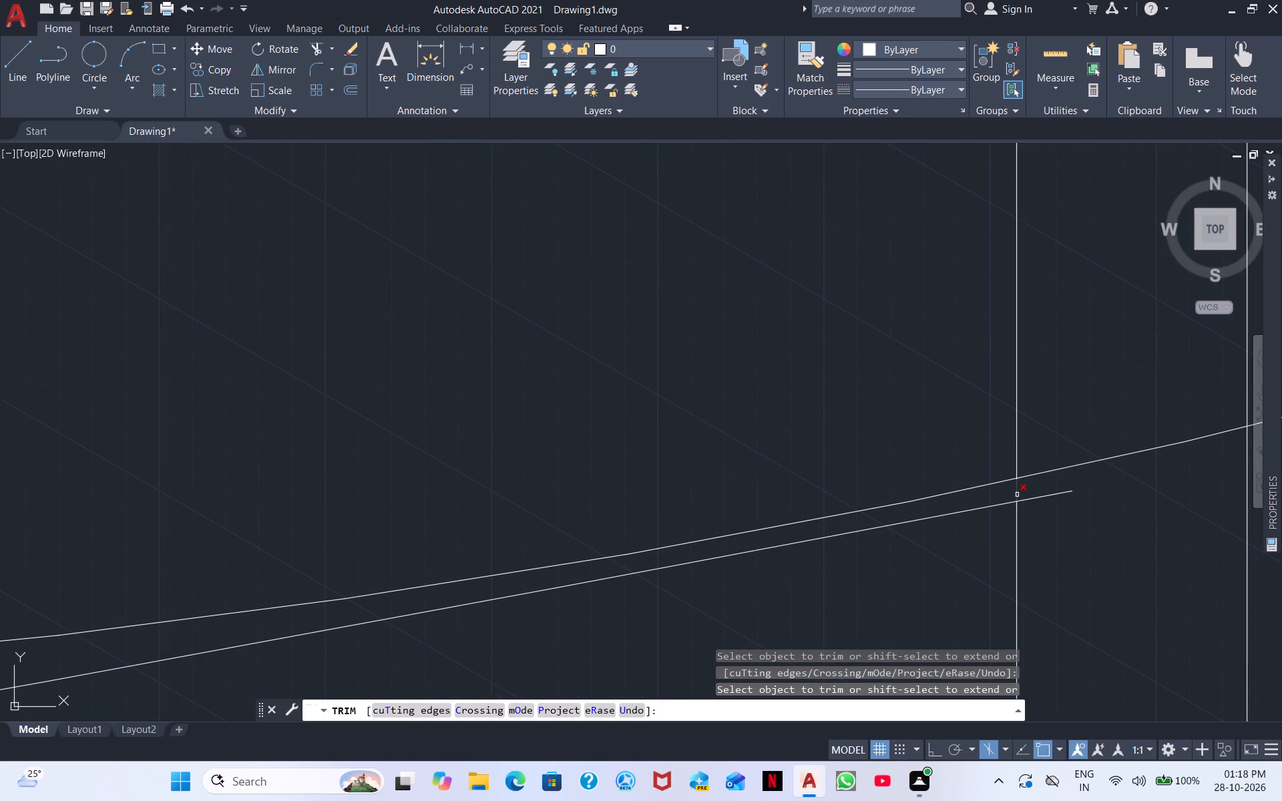
left_click(1017, 495)
scroll(913, 557, "down", 2)
middle_click_drag(881, 589, 946, 439)
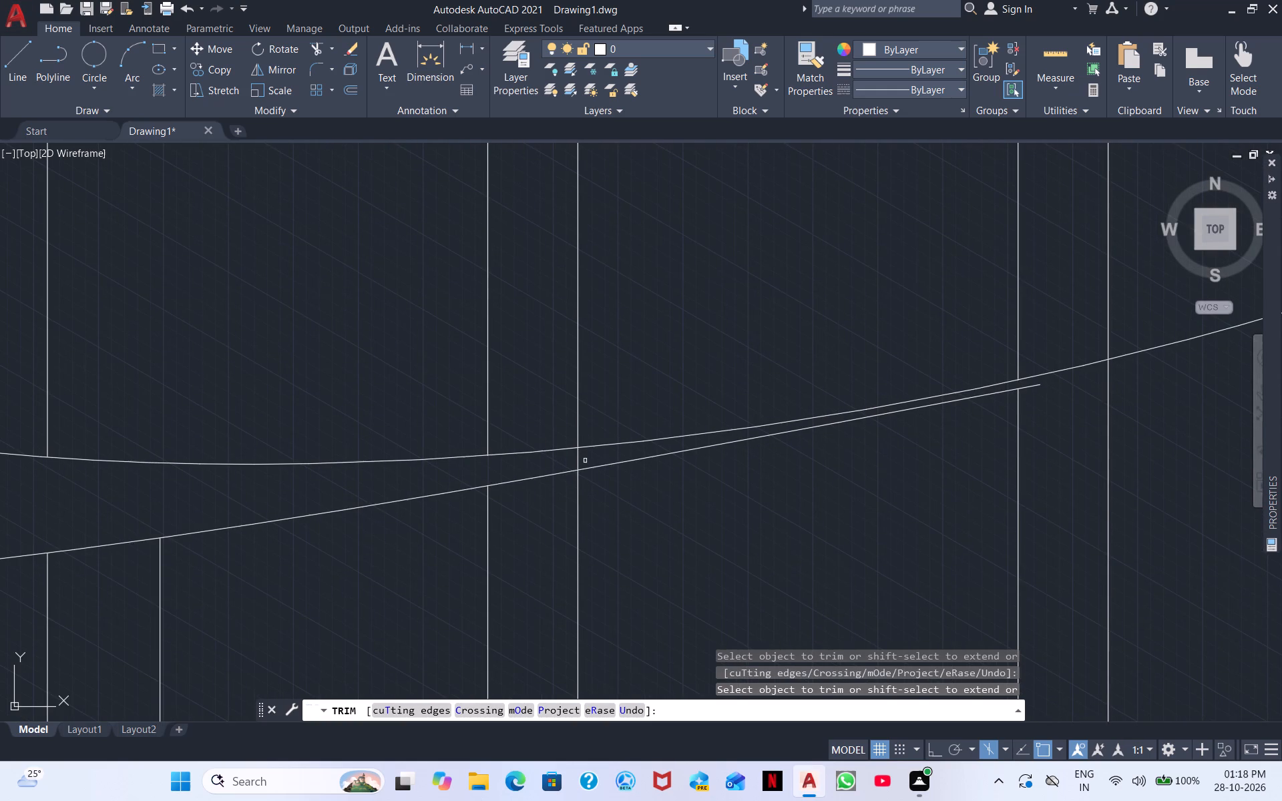
left_click_drag(585, 462, 507, 459)
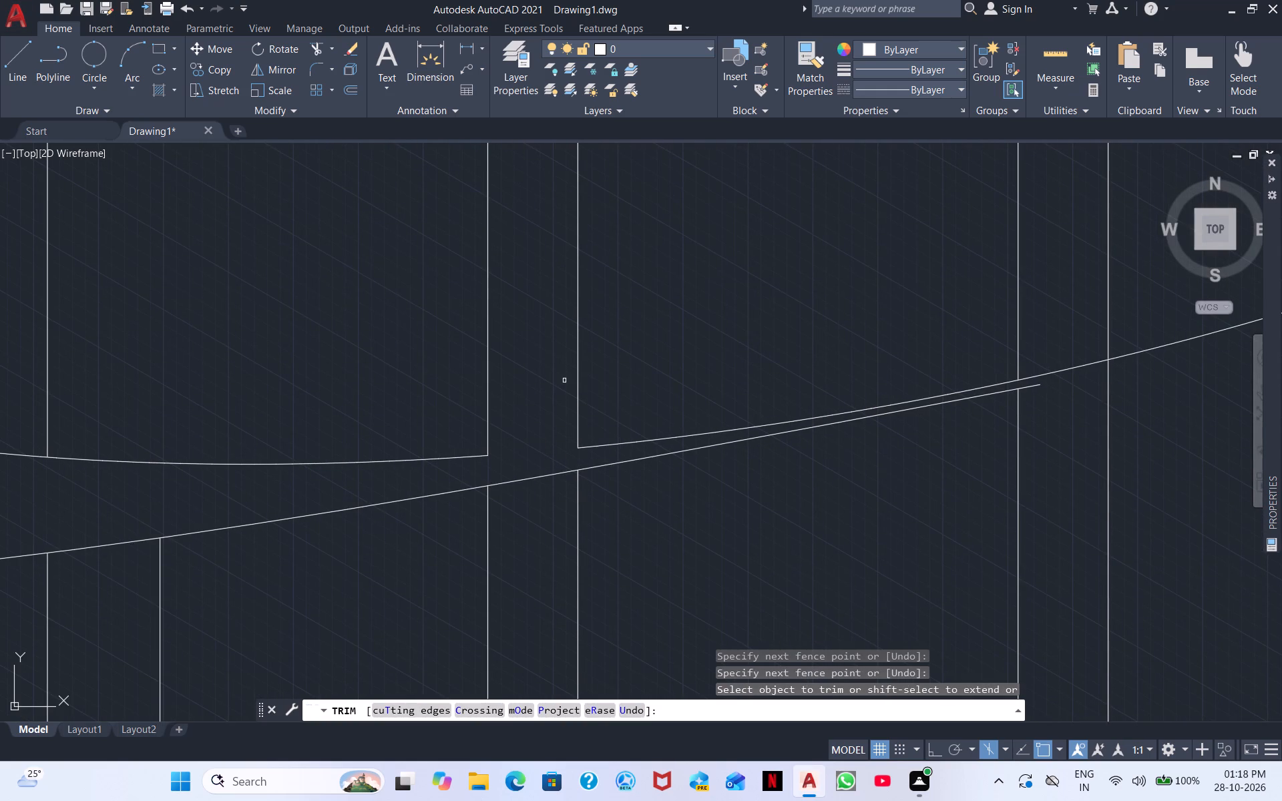
key("ctrl+z")
scroll(744, 495, "down", 3)
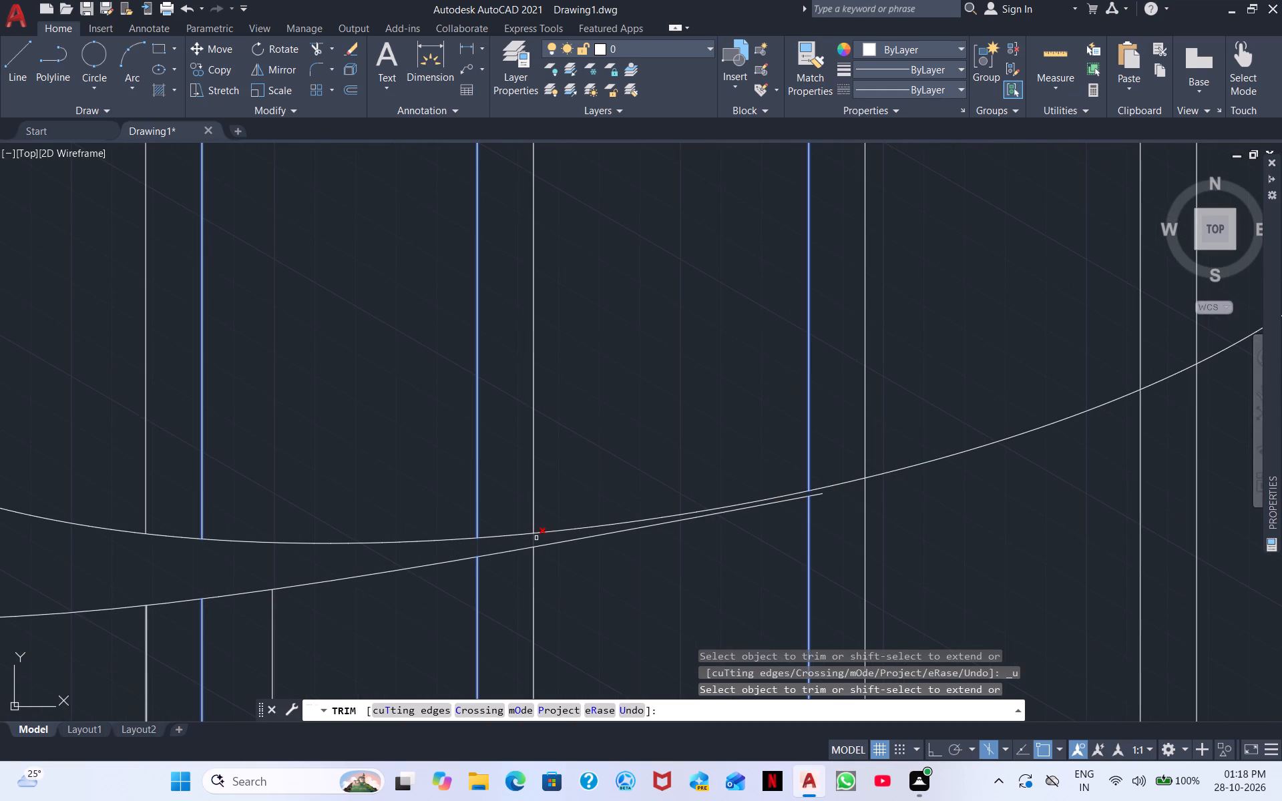
left_click_drag(537, 538, 525, 541)
left_click(520, 542)
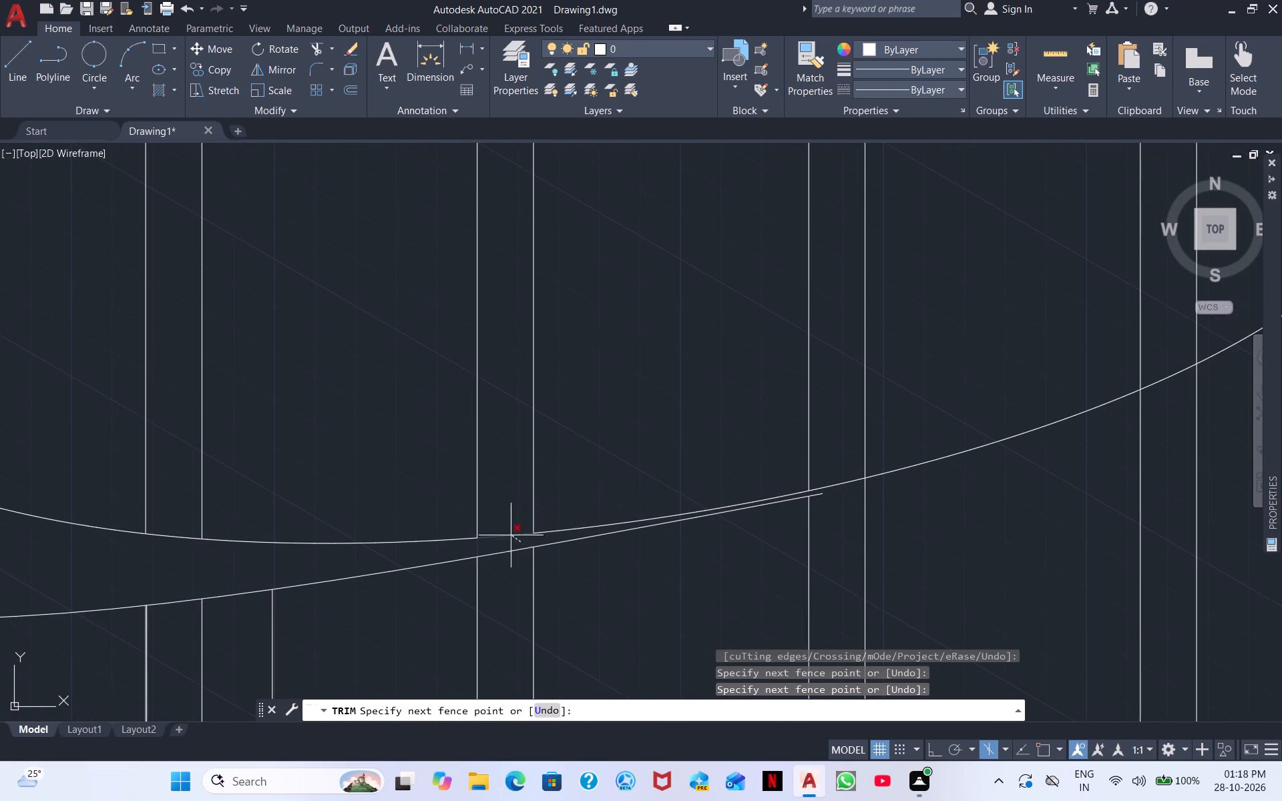
left_click(461, 545)
scroll(639, 433, "down", 1)
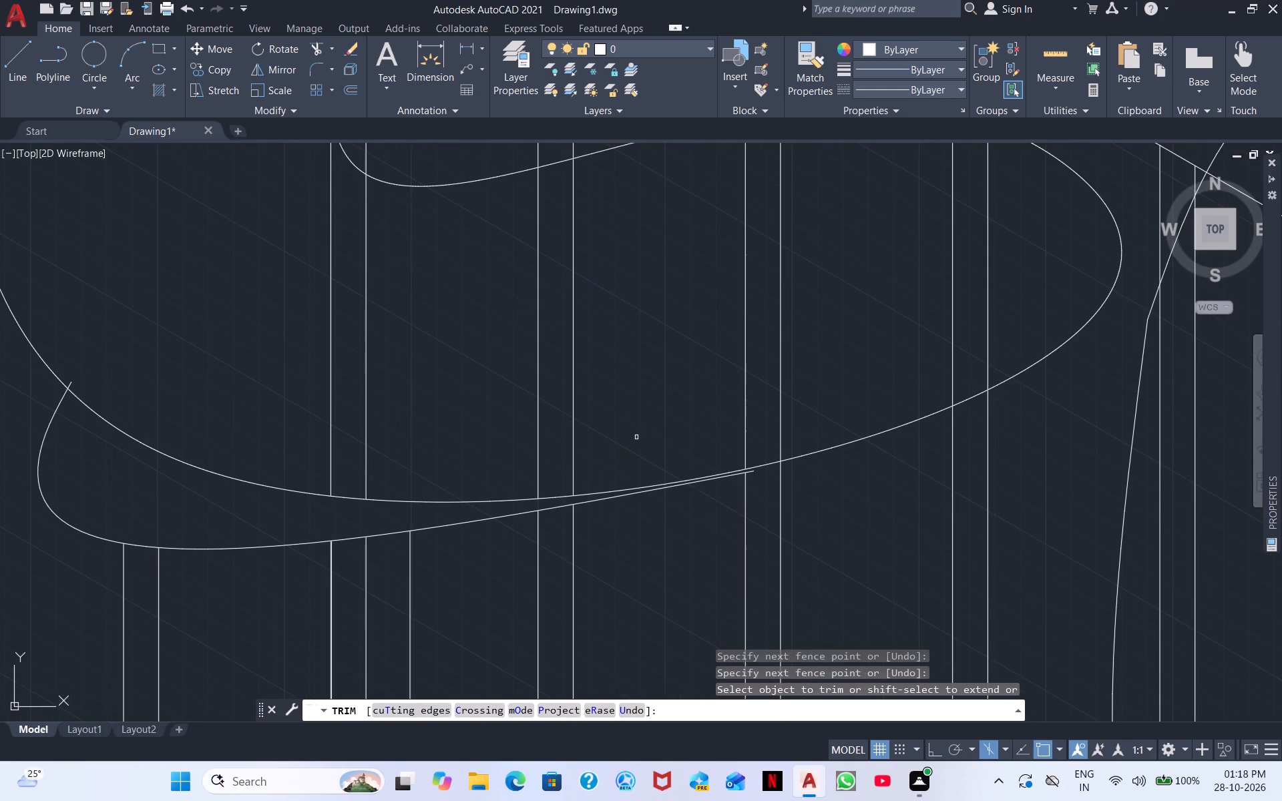
Trim the strip lines crossing the second chair's seat and the leftover counter edge and strip pieces inside its backrest.
scroll(650, 400, "down", 1)
left_click_drag(871, 312, 398, 305)
left_click(393, 301)
scroll(377, 282, "down", 2)
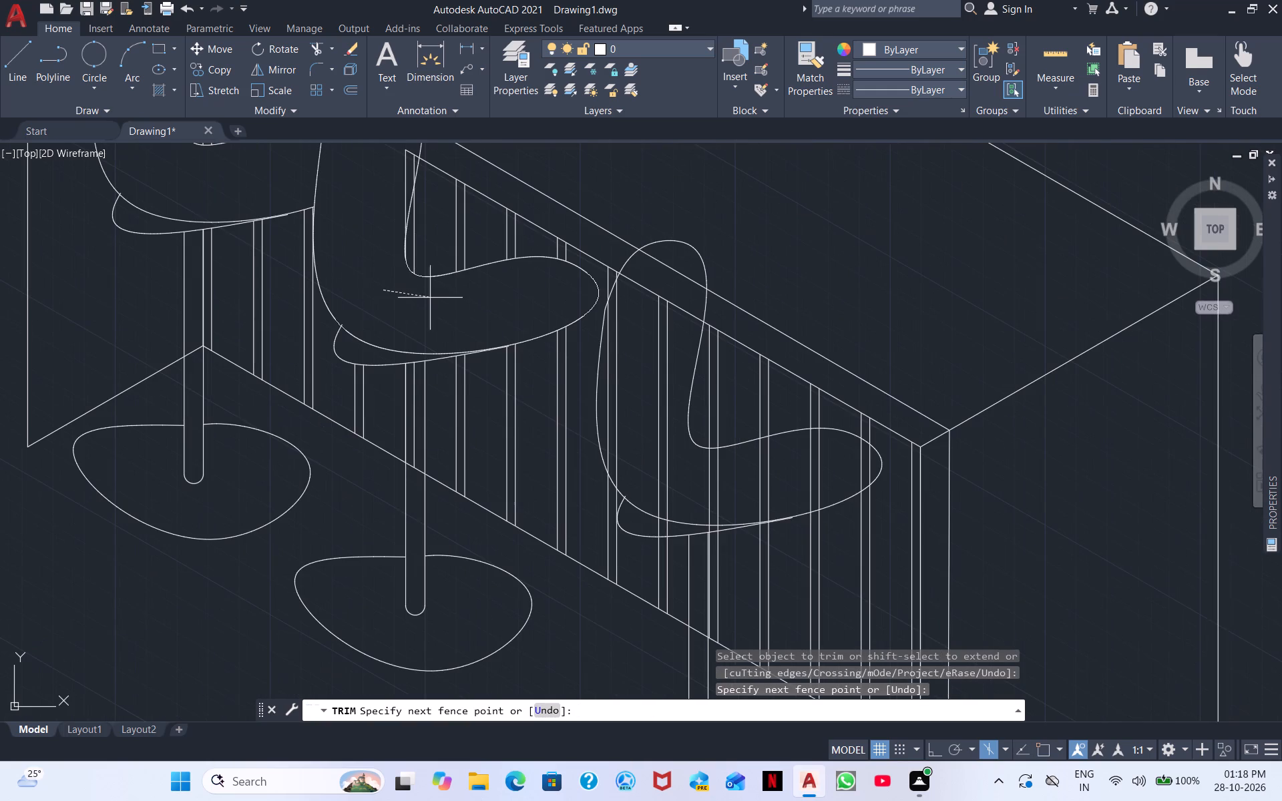
middle_click_drag(355, 212, 481, 529)
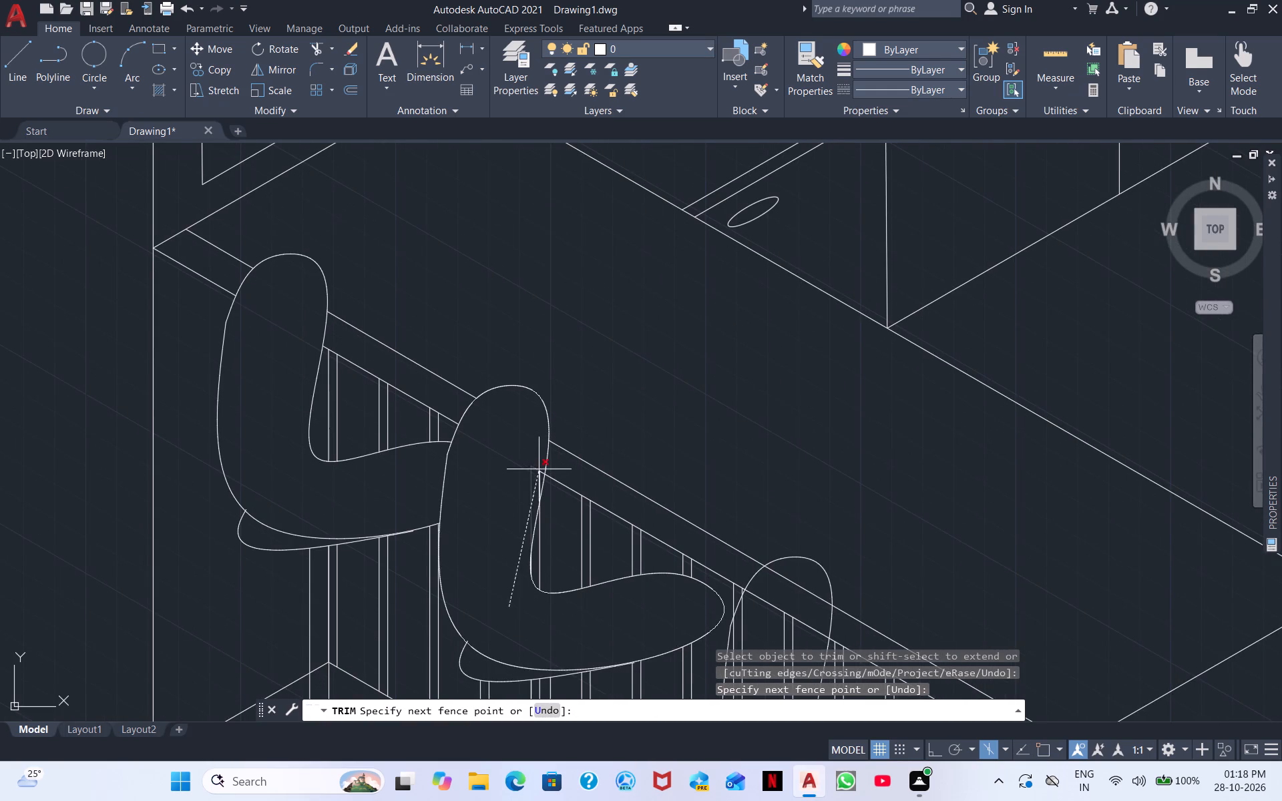
left_click(537, 469)
scroll(537, 457, "up", 3)
left_click_drag(555, 523, 504, 600)
left_click_drag(549, 553, 425, 606)
scroll(443, 575, "down", 1)
middle_click_drag(416, 532, 337, 382)
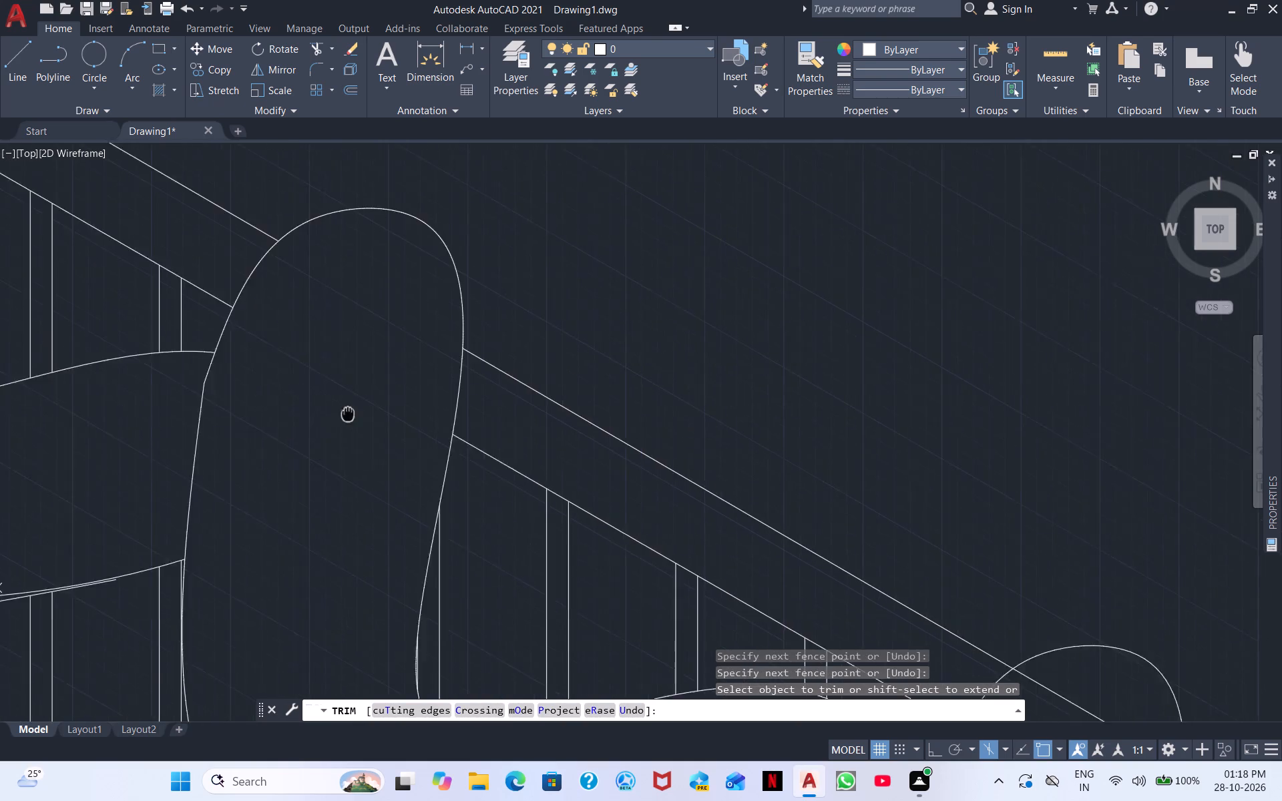
middle_click_drag(337, 382, 334, 373)
Trim the counter top's upper front edge line where it crosses the third chair's backrest.
scroll(334, 373, "down", 2)
middle_click_drag(579, 570, 441, 356)
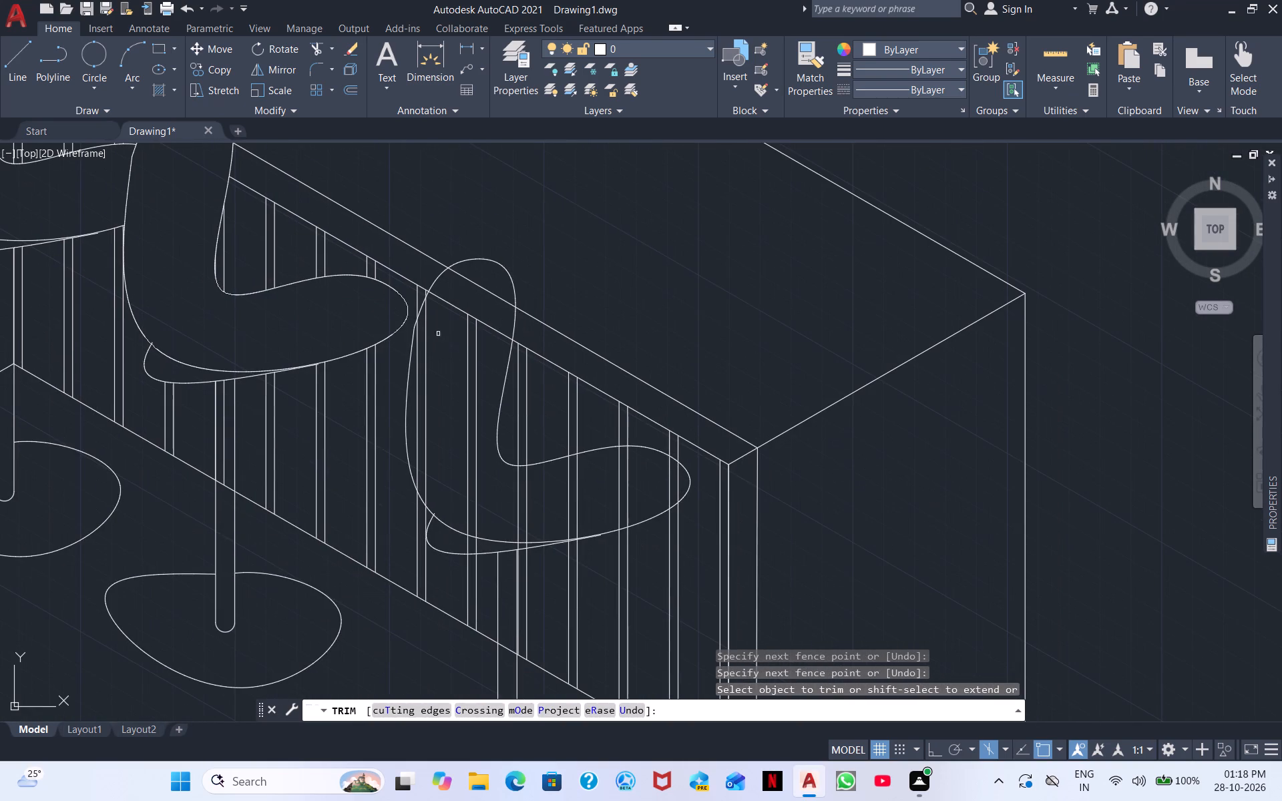
left_click_drag(473, 280, 419, 354)
left_click_drag(419, 350, 454, 317)
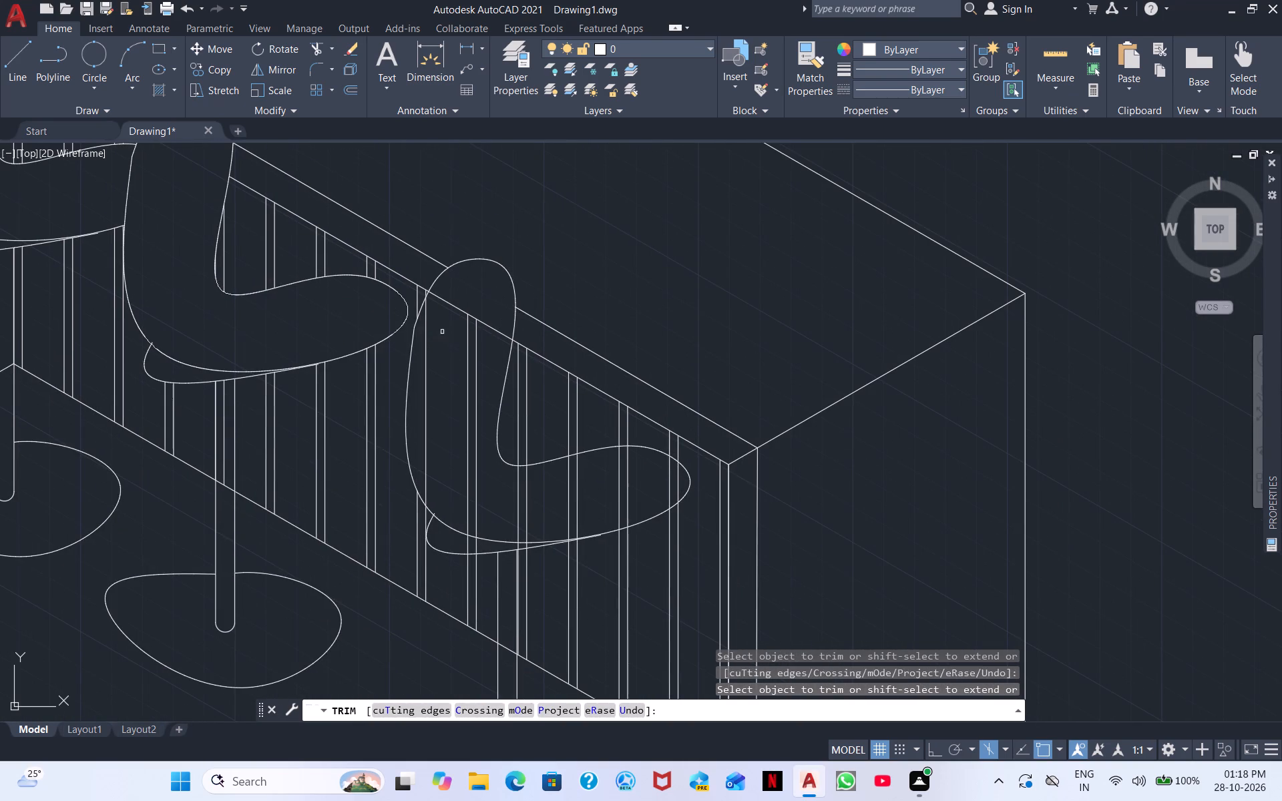
left_click_drag(454, 317, 448, 324)
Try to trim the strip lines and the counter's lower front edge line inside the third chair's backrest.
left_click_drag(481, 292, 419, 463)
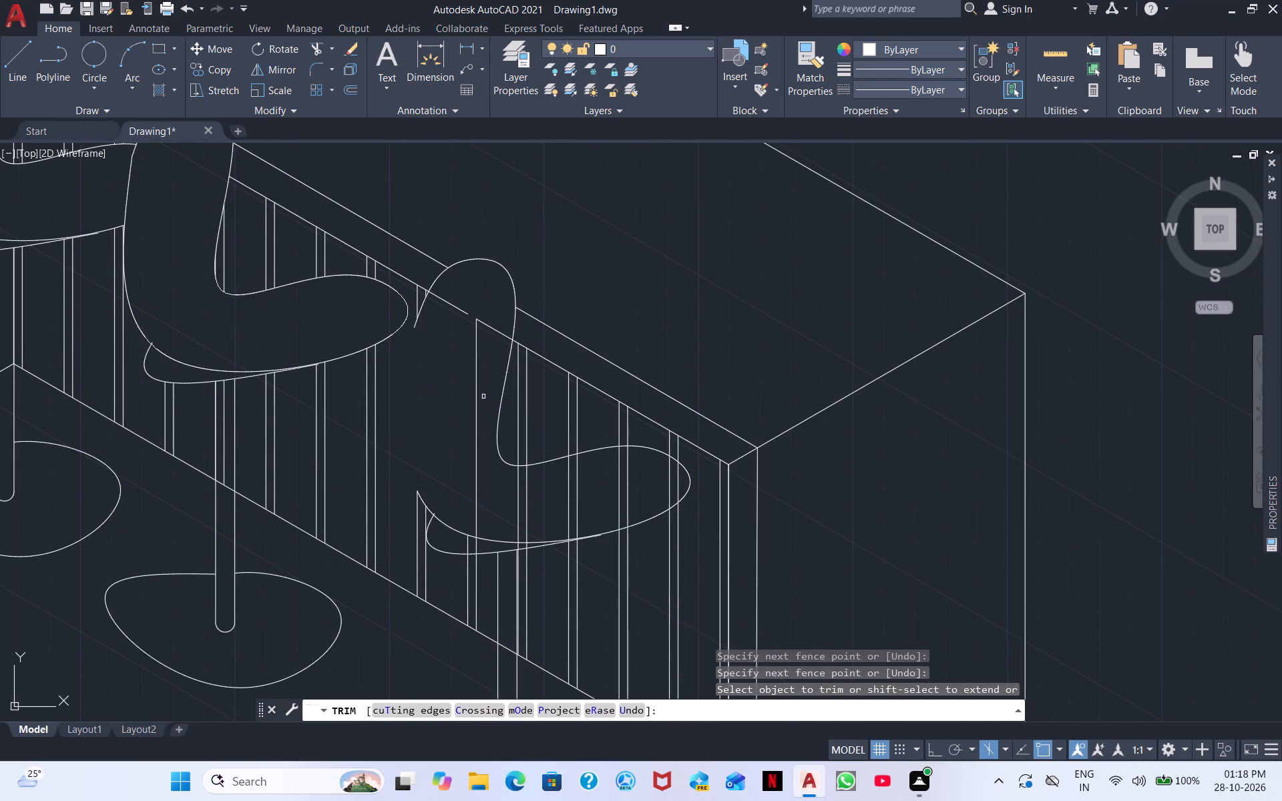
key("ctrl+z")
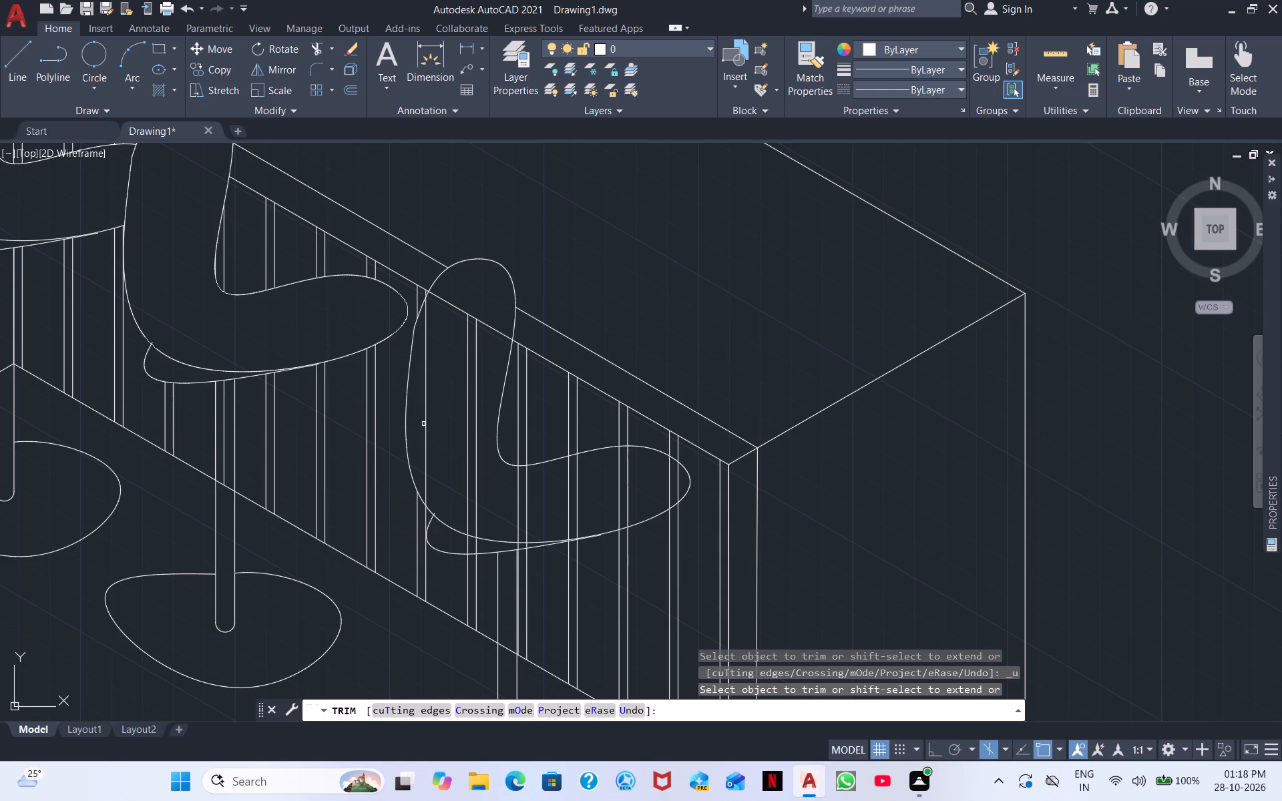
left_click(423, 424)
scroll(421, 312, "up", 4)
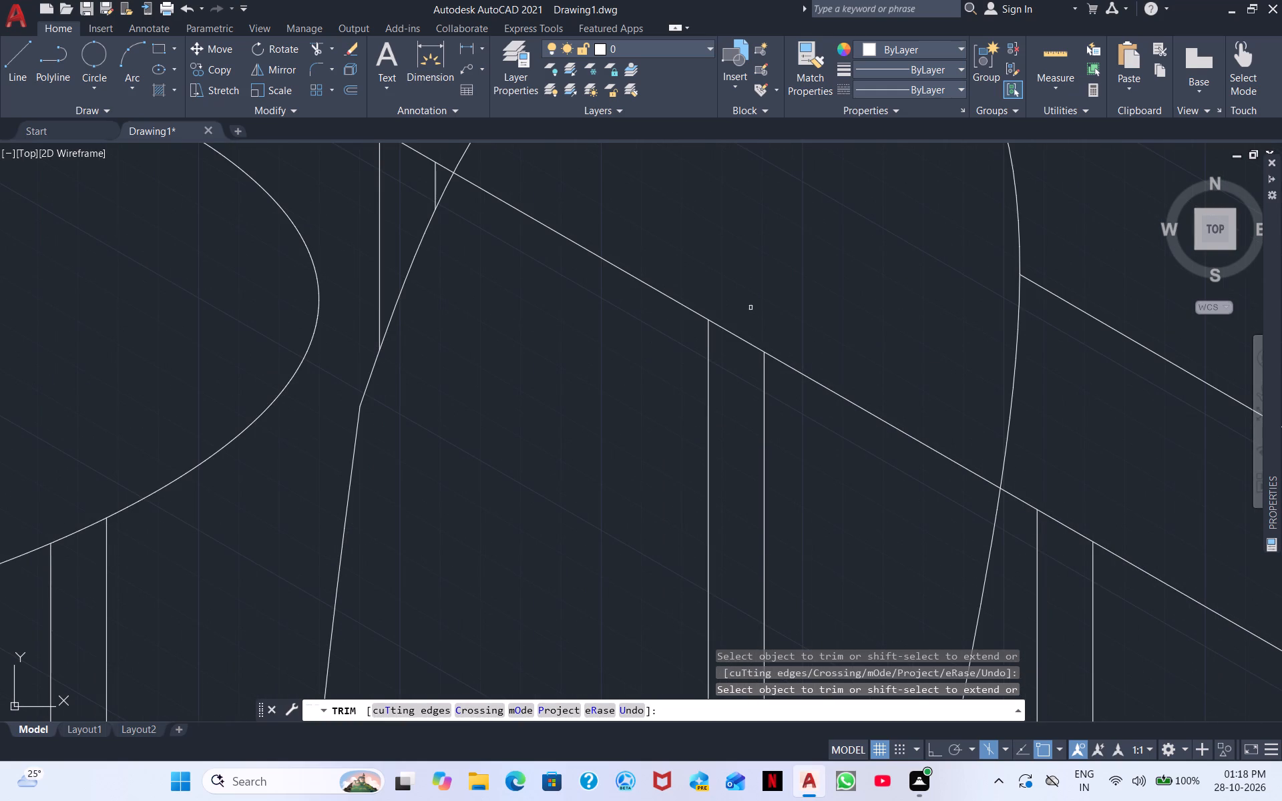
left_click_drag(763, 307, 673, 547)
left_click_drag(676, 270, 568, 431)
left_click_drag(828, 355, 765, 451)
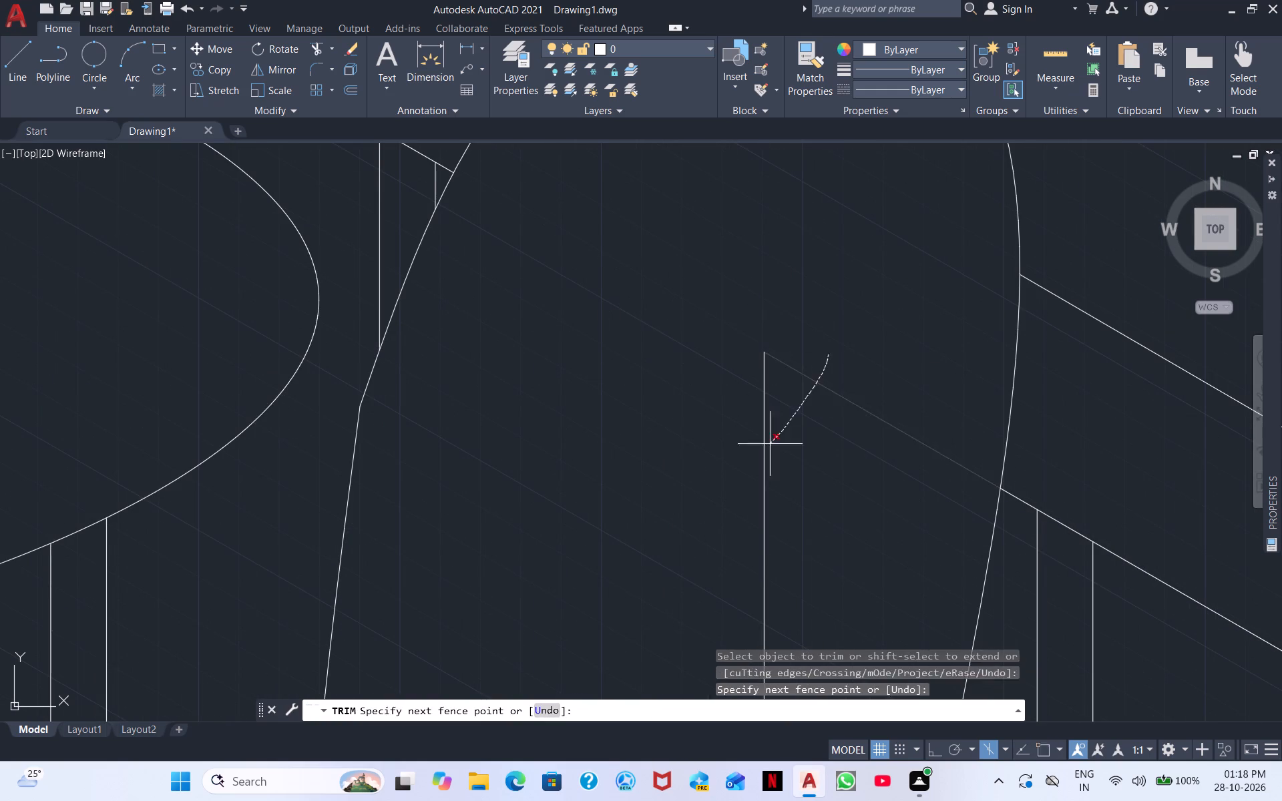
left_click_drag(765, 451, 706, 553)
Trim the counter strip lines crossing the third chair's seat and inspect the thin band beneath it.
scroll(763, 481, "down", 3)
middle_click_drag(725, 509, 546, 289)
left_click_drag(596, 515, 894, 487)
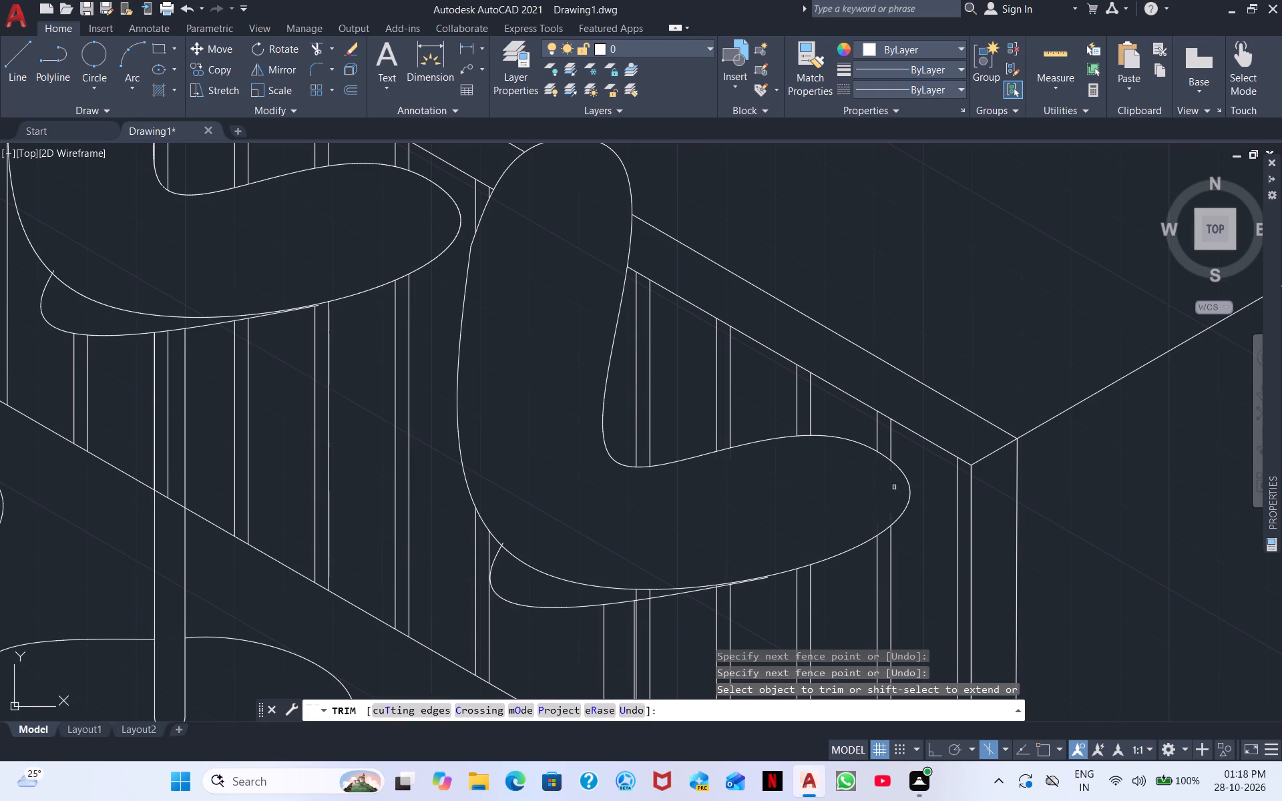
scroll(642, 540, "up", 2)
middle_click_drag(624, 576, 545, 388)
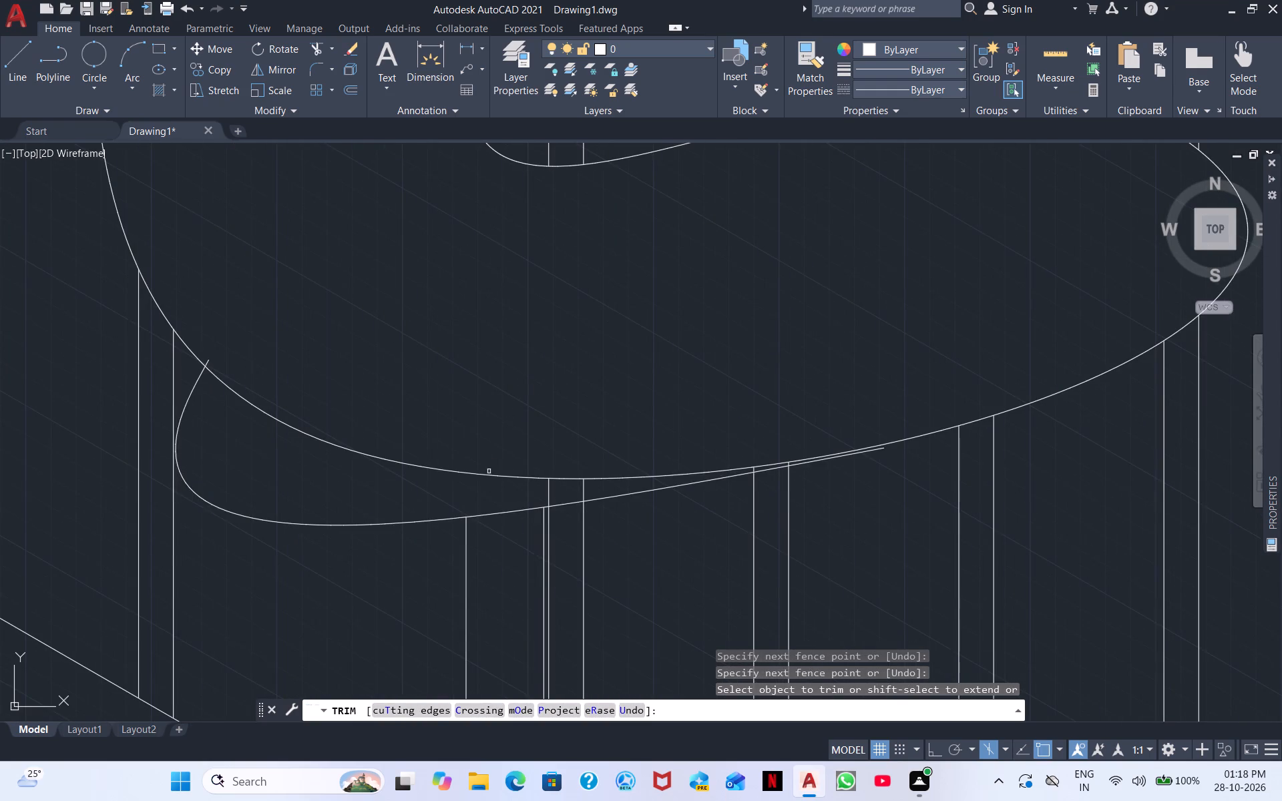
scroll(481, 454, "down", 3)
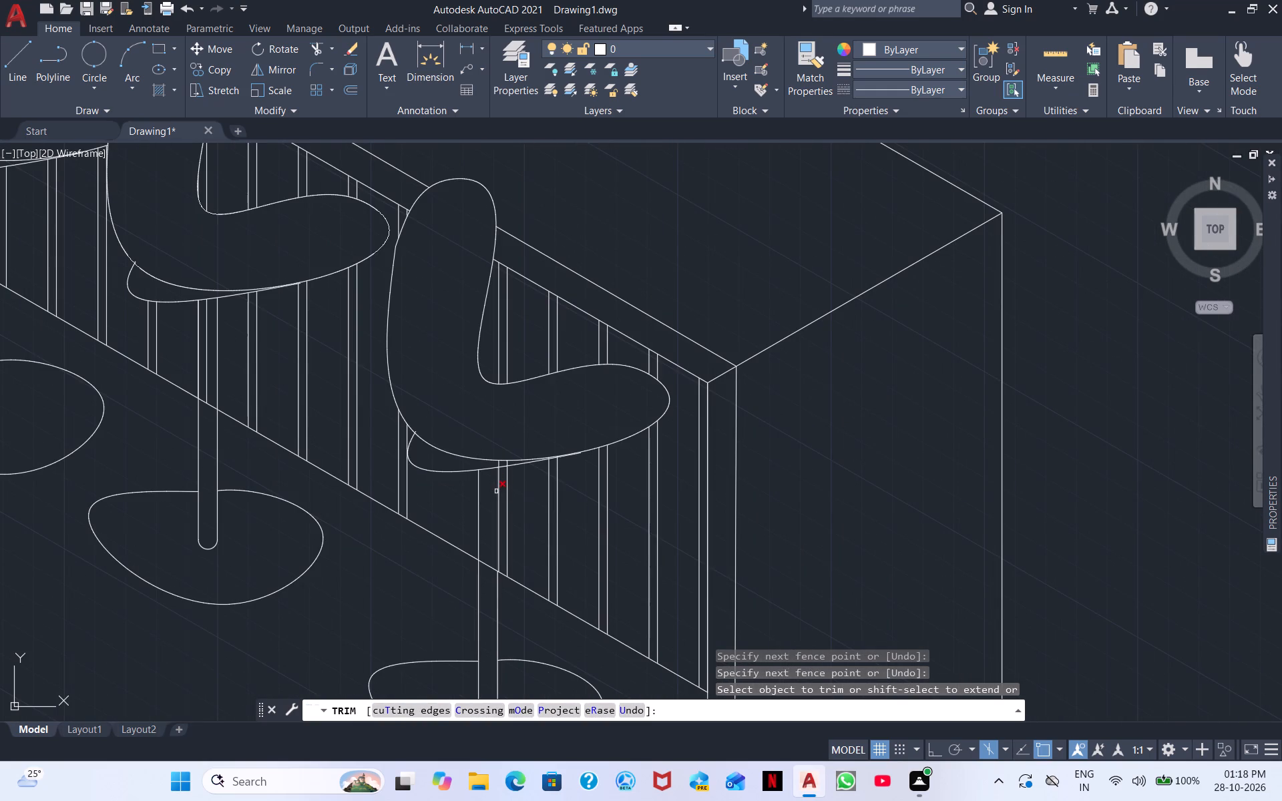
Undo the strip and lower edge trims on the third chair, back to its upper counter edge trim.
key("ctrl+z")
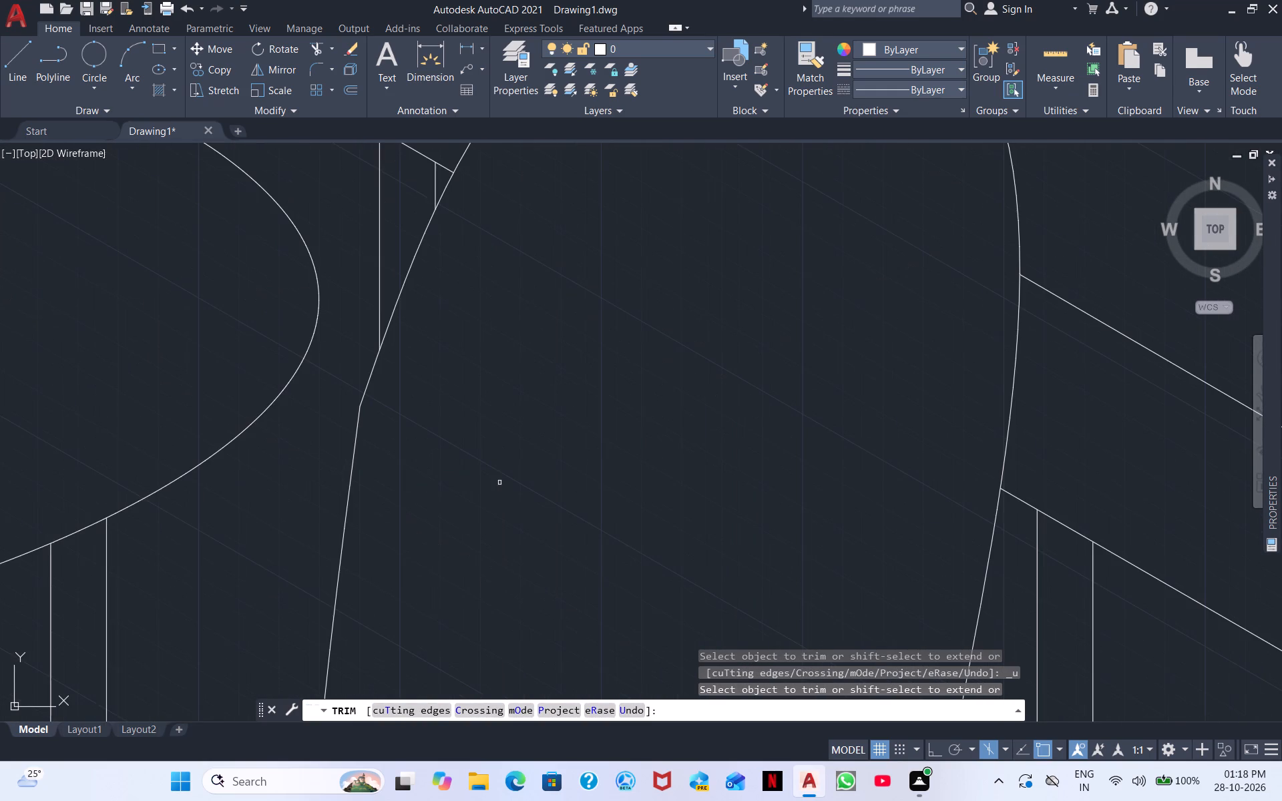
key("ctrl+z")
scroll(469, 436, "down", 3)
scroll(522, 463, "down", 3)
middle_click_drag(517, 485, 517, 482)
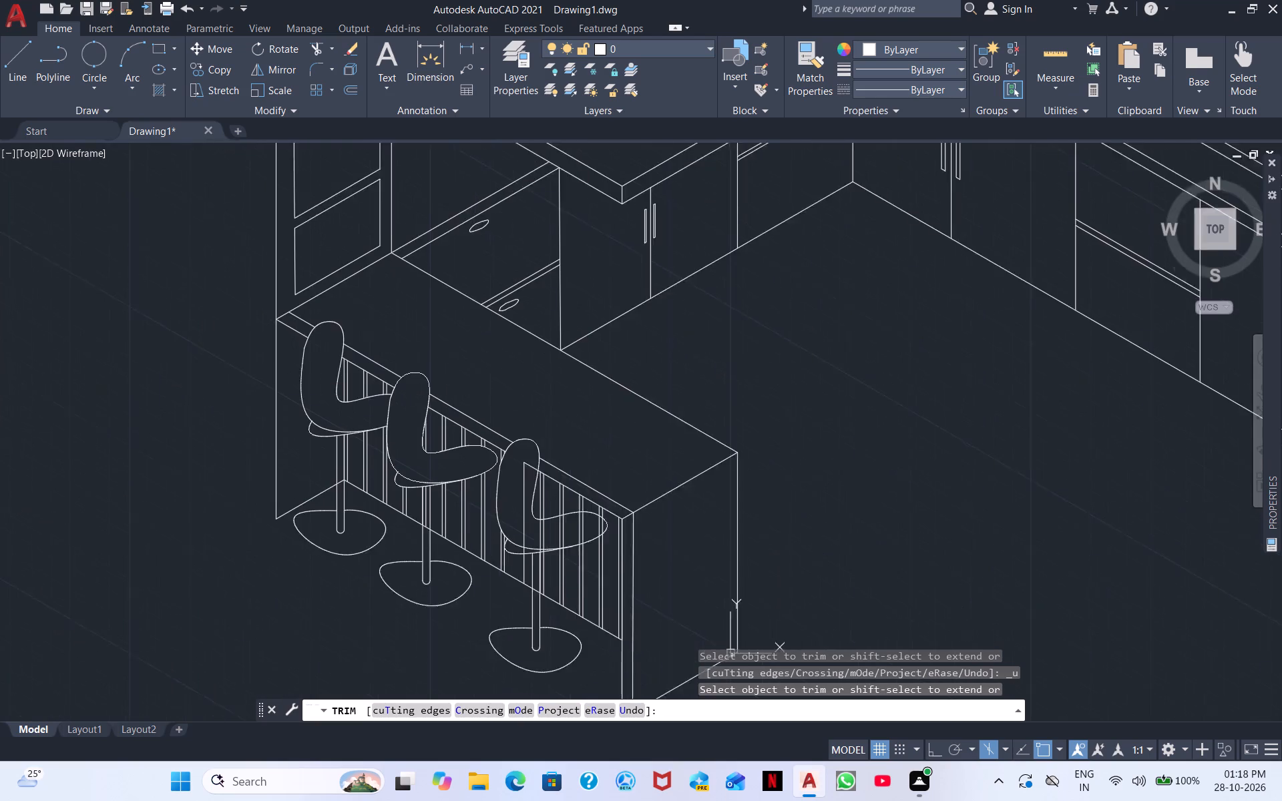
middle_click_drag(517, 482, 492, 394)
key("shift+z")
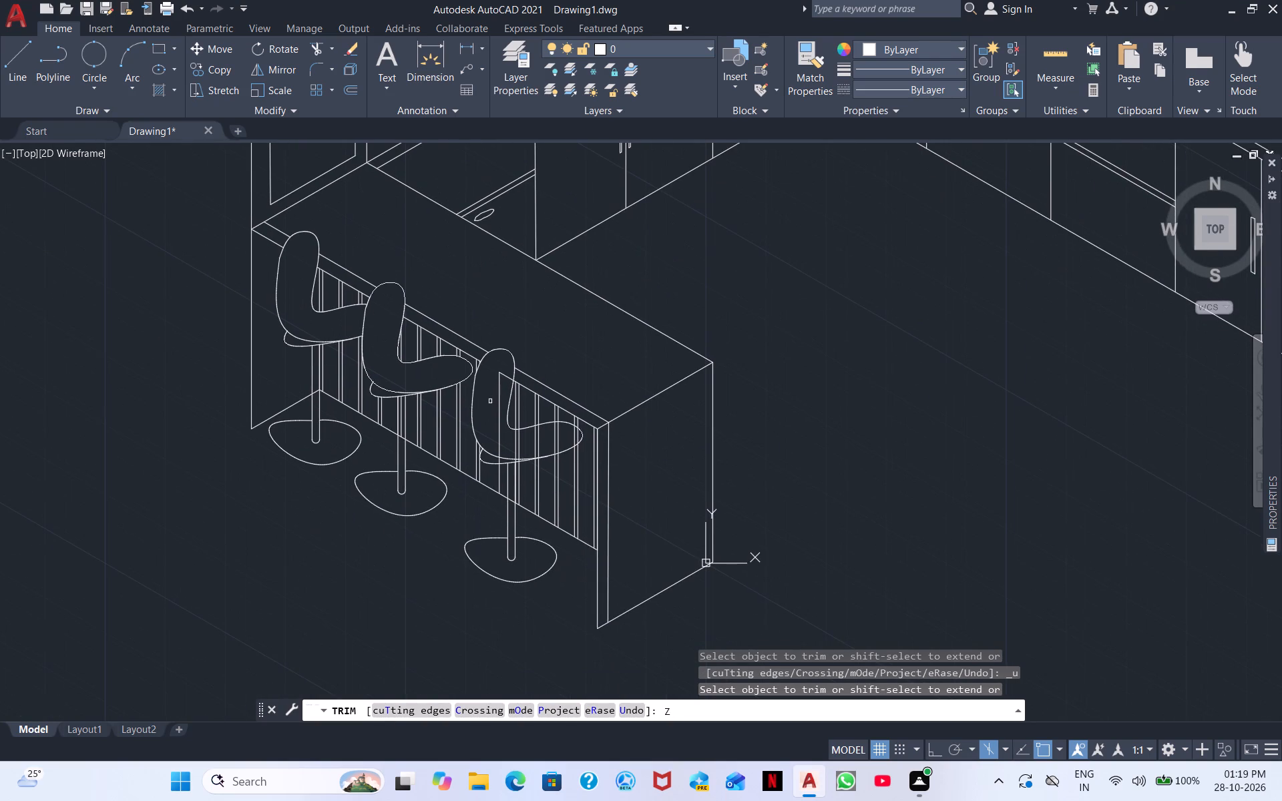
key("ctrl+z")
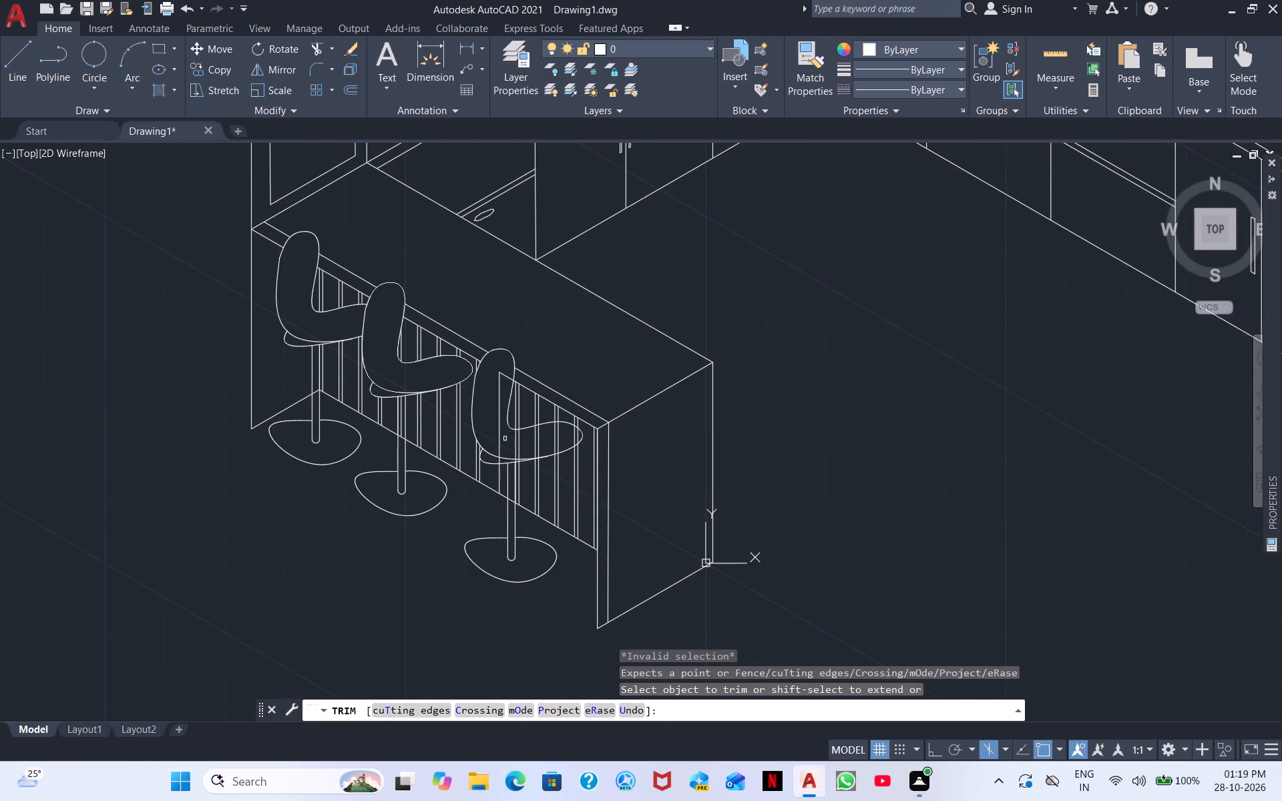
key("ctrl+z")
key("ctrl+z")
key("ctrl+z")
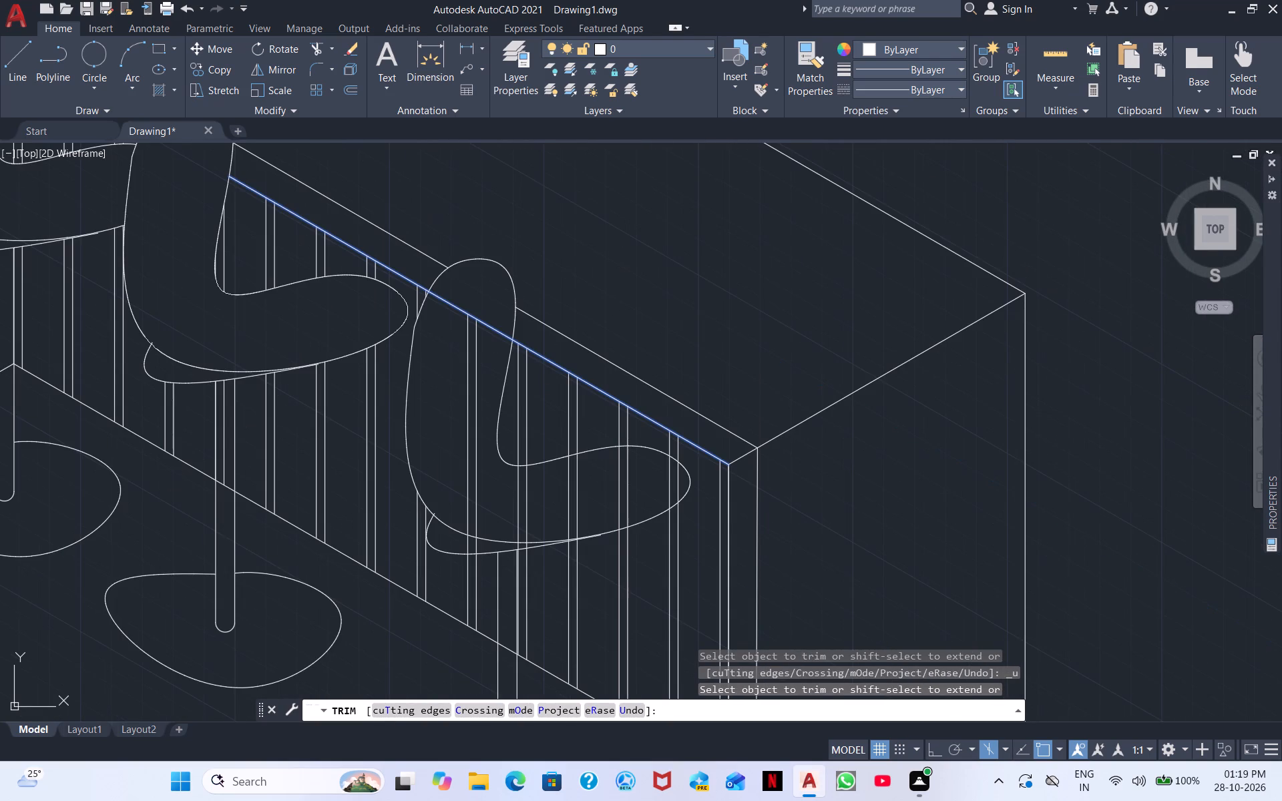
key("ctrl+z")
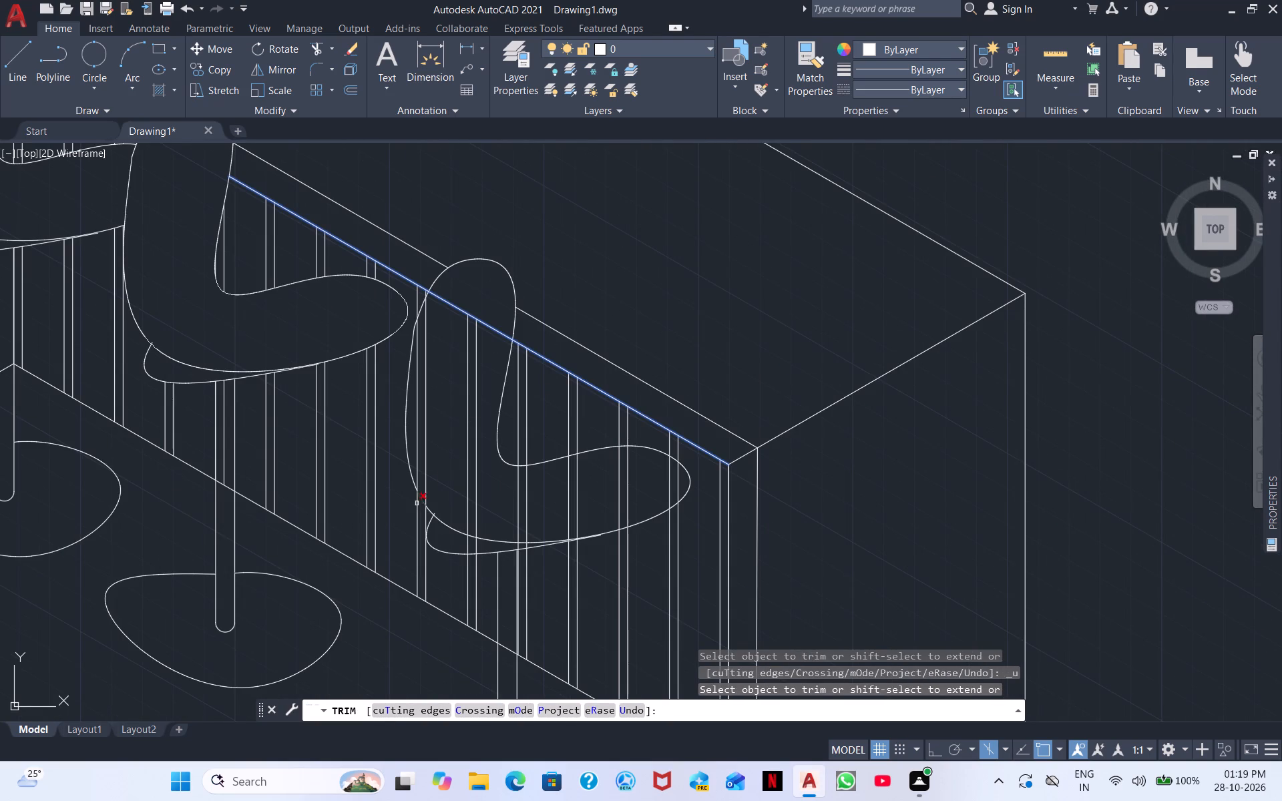
Trim the counter strip lines inside the thin band beneath the third chair's seat.
scroll(488, 547, "up", 3)
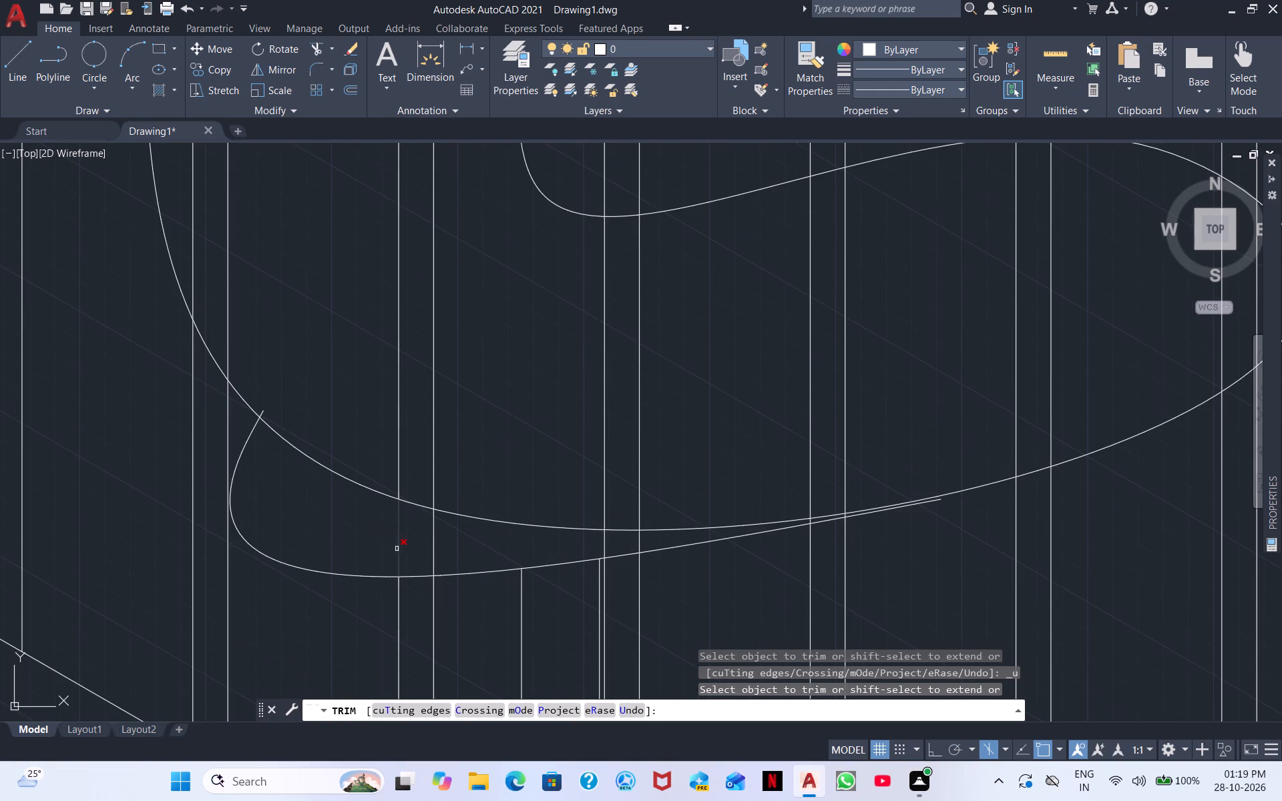
left_click_drag(401, 549, 365, 551)
left_click_drag(447, 544, 417, 546)
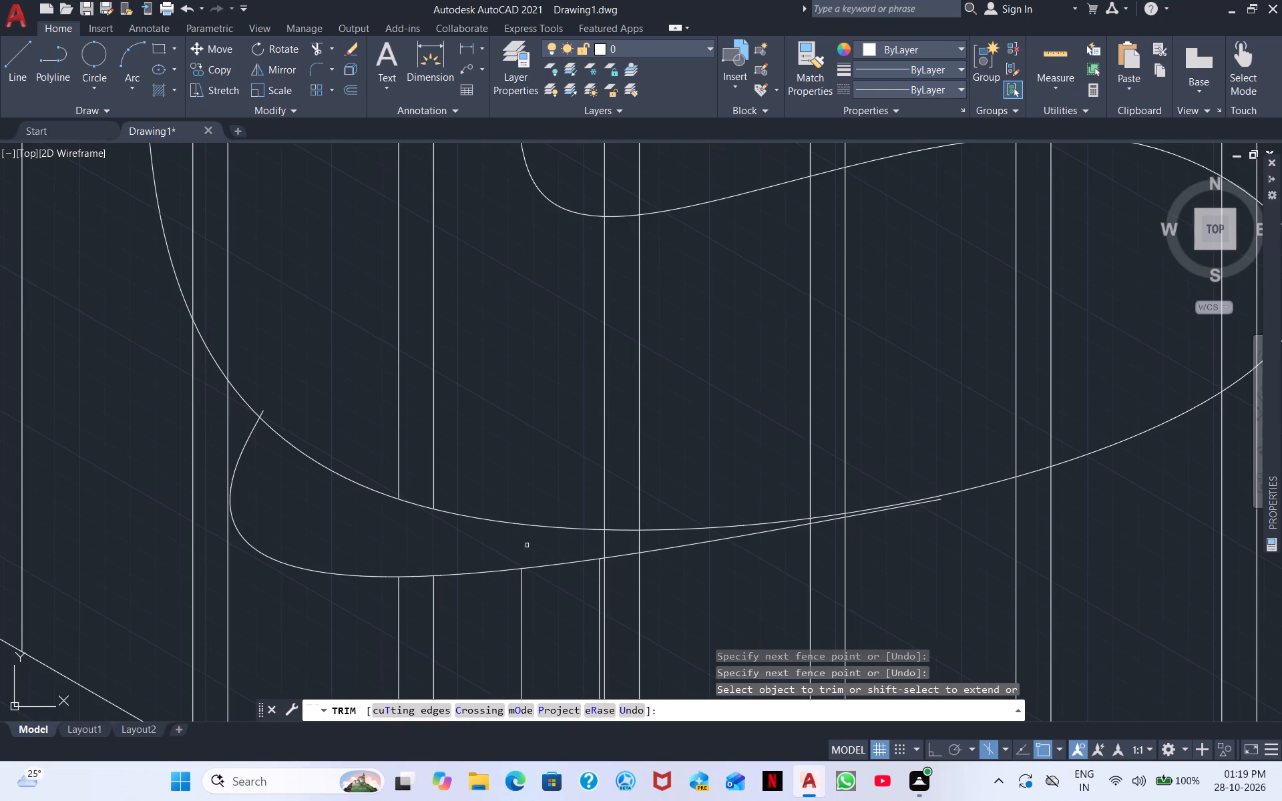
left_click_drag(600, 543, 544, 549)
left_click_drag(644, 541, 542, 545)
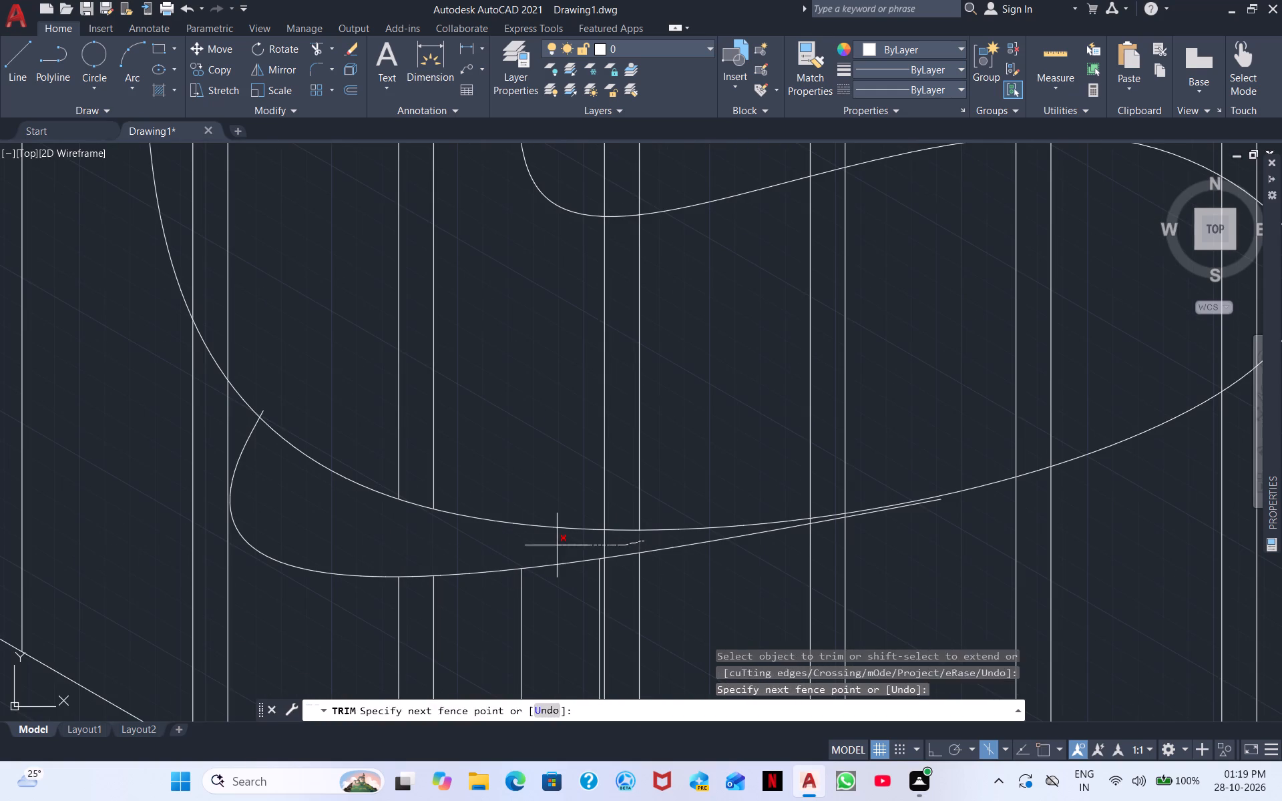
scroll(538, 541, "down", 2)
scroll(657, 530, "up", 3)
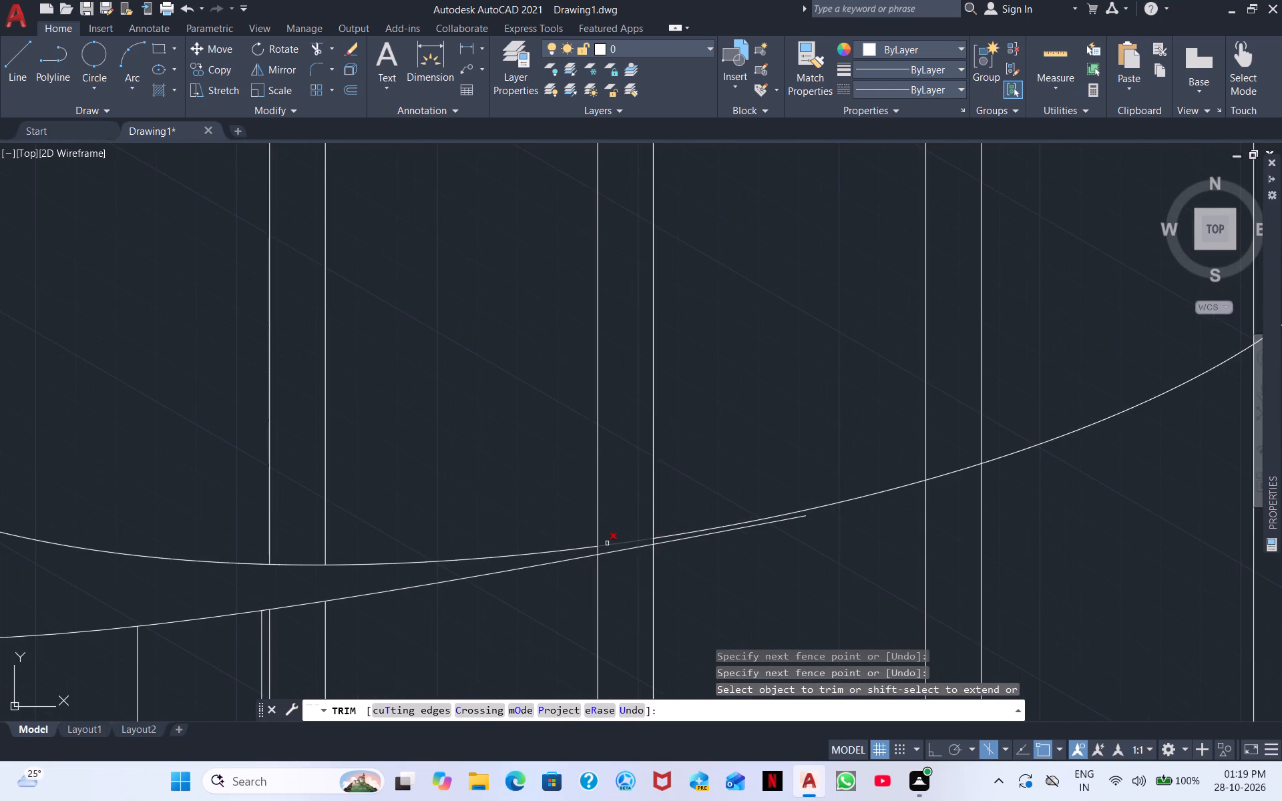
scroll(604, 539, "up", 3)
left_click_drag(555, 588, 598, 577)
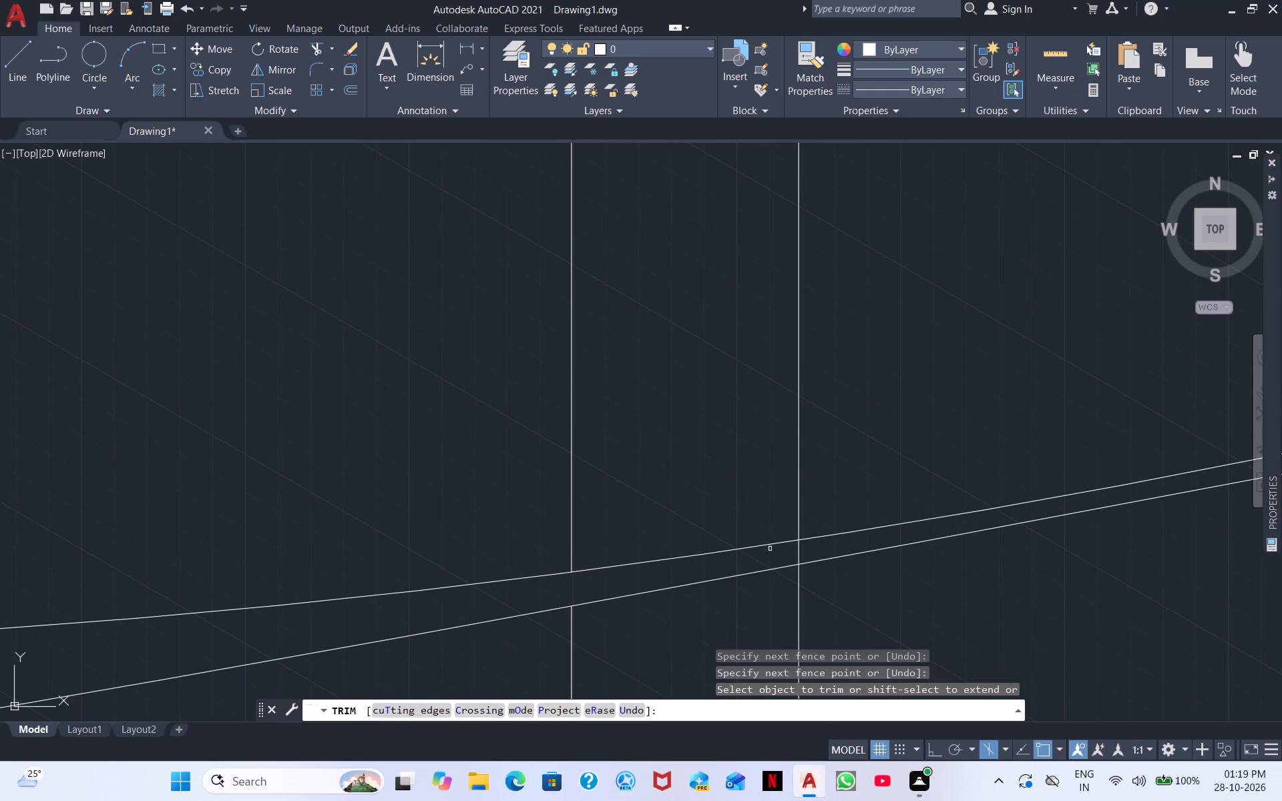
left_click_drag(815, 549, 660, 583)
scroll(693, 520, "down", 3)
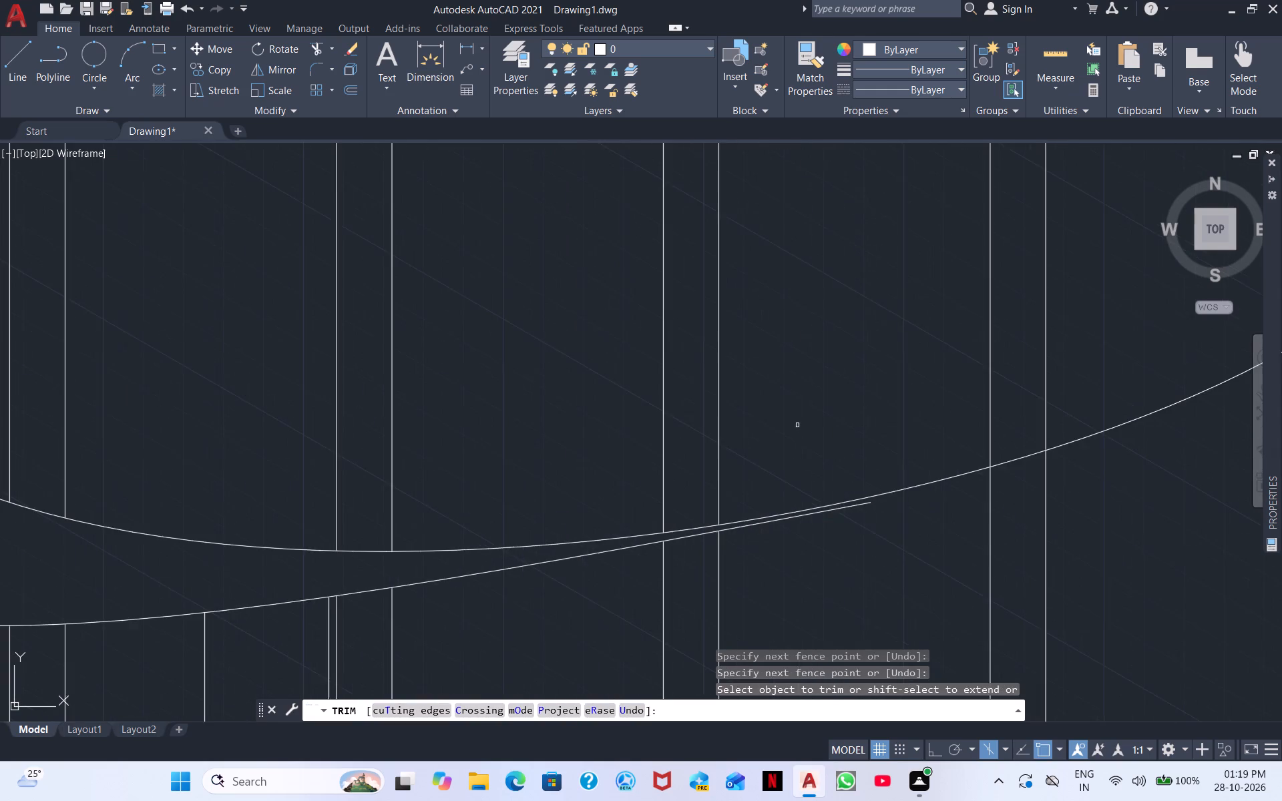
Trim the counter strip lines crossing the third chair's seat and the lower part of its backrest.
scroll(788, 392, "down", 3)
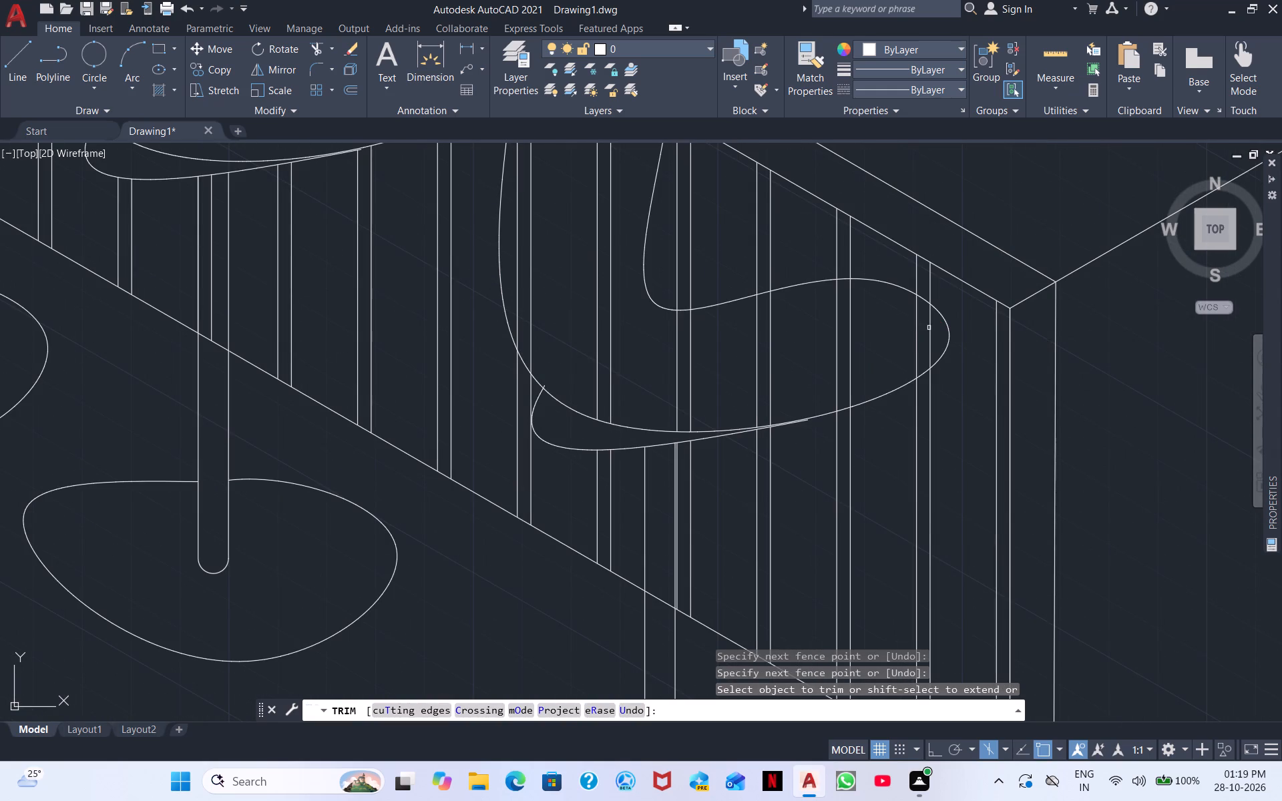
left_click_drag(934, 328, 589, 346)
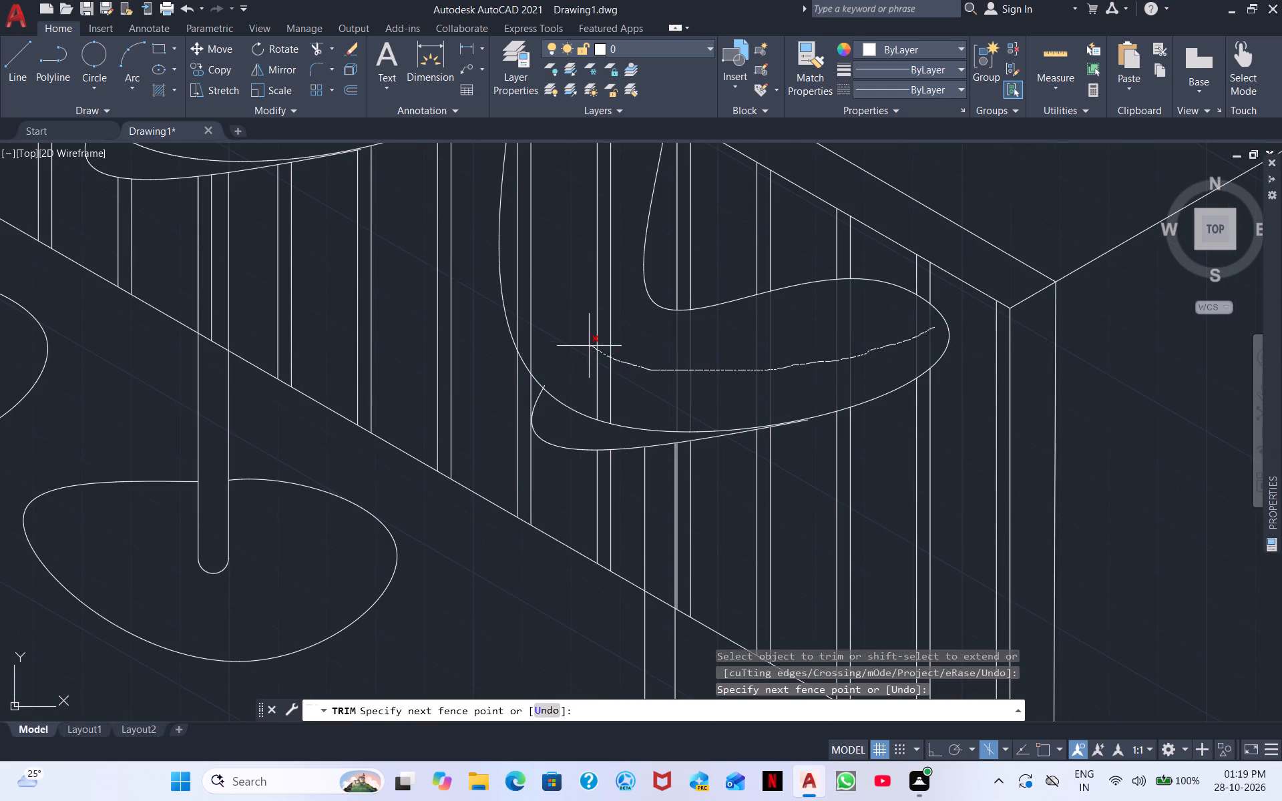
left_click_drag(589, 346, 570, 324)
left_click(532, 338)
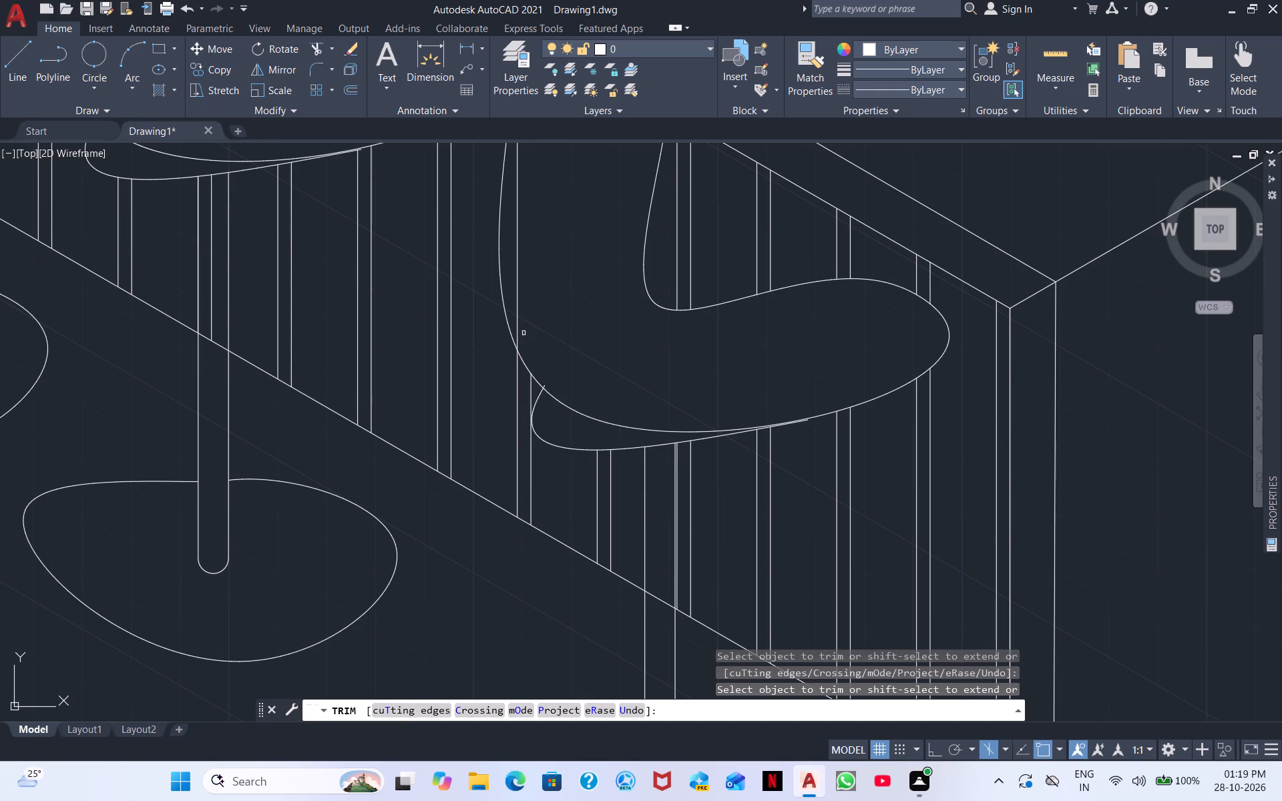
left_click(519, 328)
Trim the counter's lower front edge line inside the third chair's backrest and finish the Trim command.
scroll(619, 334, "down", 1)
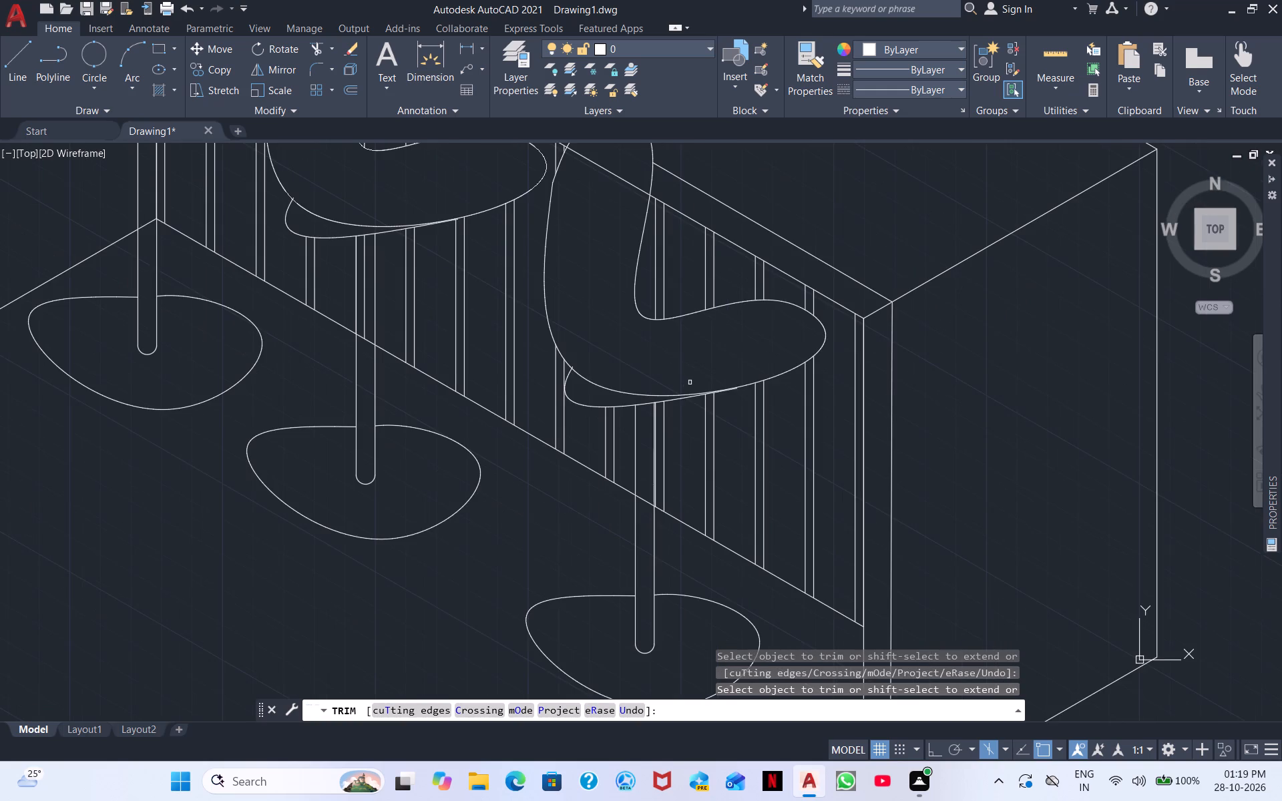
middle_click_drag(685, 386, 580, 466)
left_click_drag(497, 243, 484, 288)
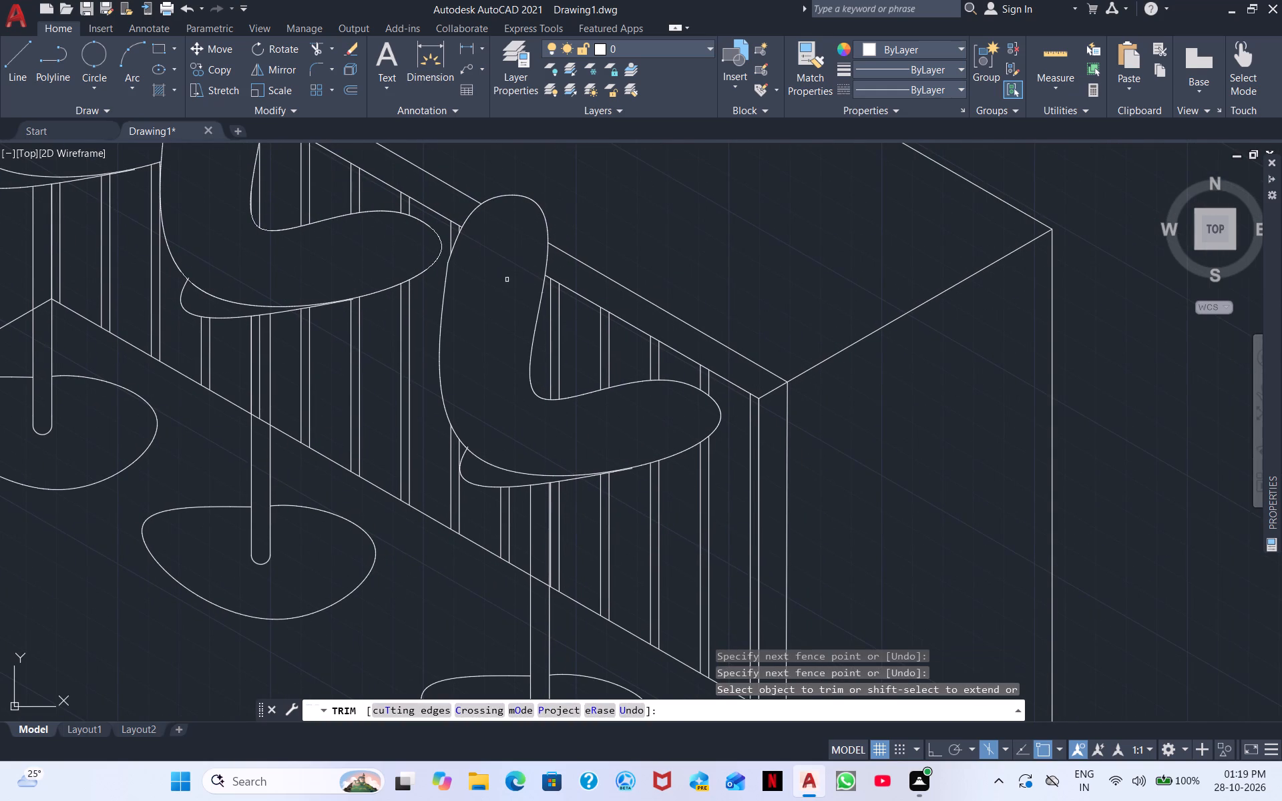
scroll(473, 328, "down", 2)
scroll(529, 499, "down", 1)
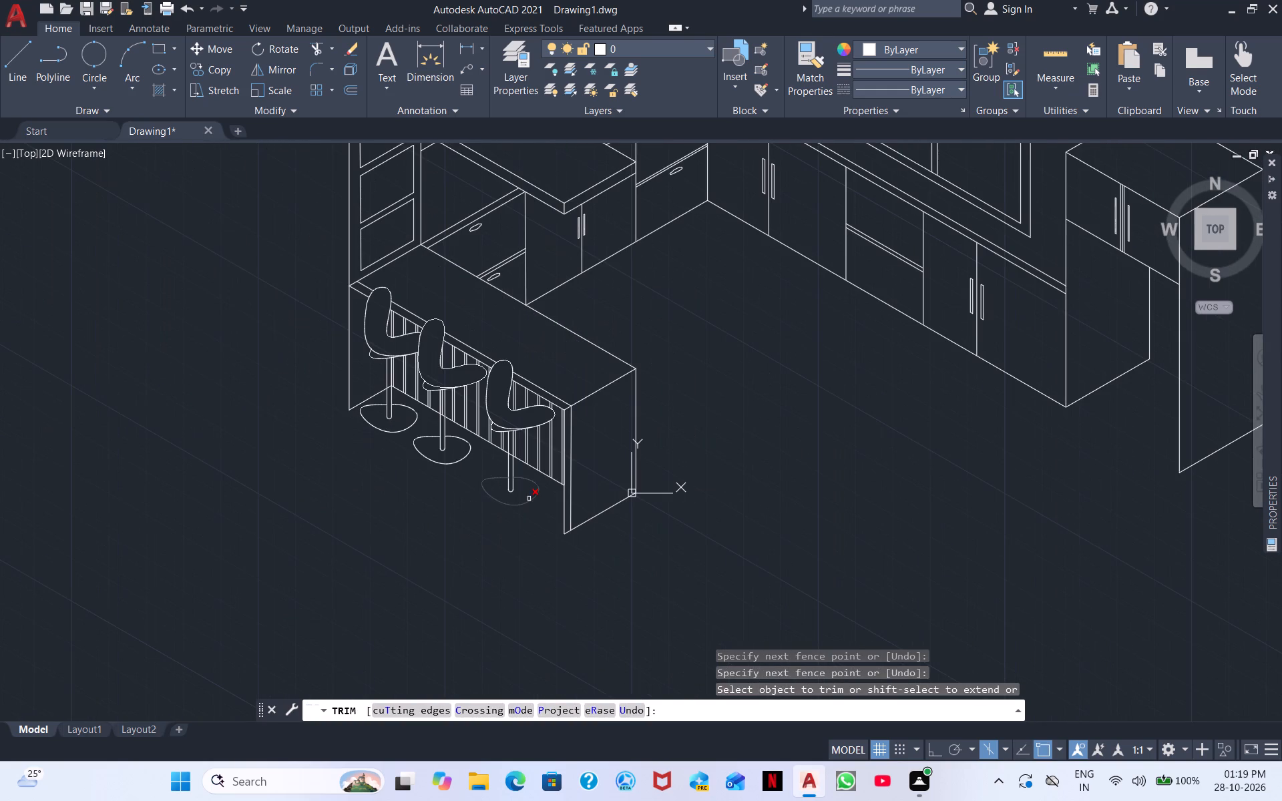
scroll(527, 497, "up", 1)
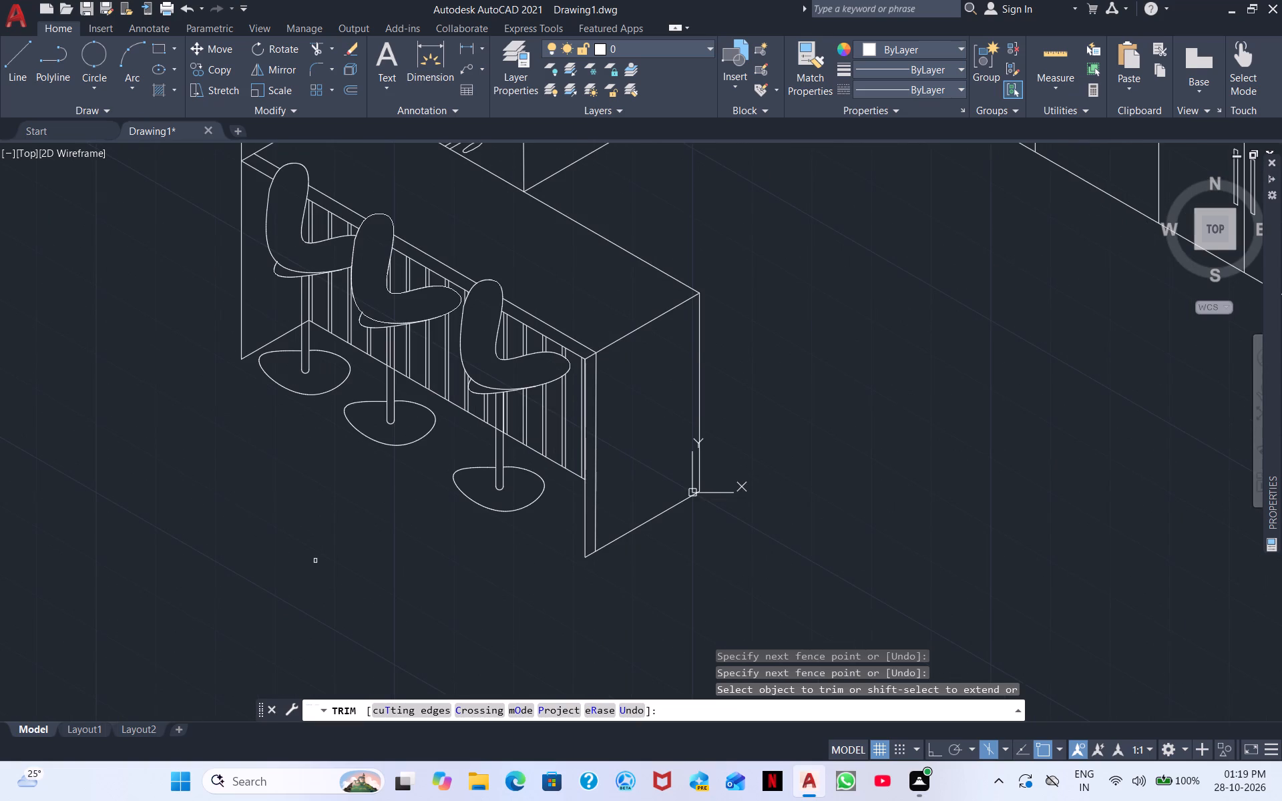
right_click(256, 571)
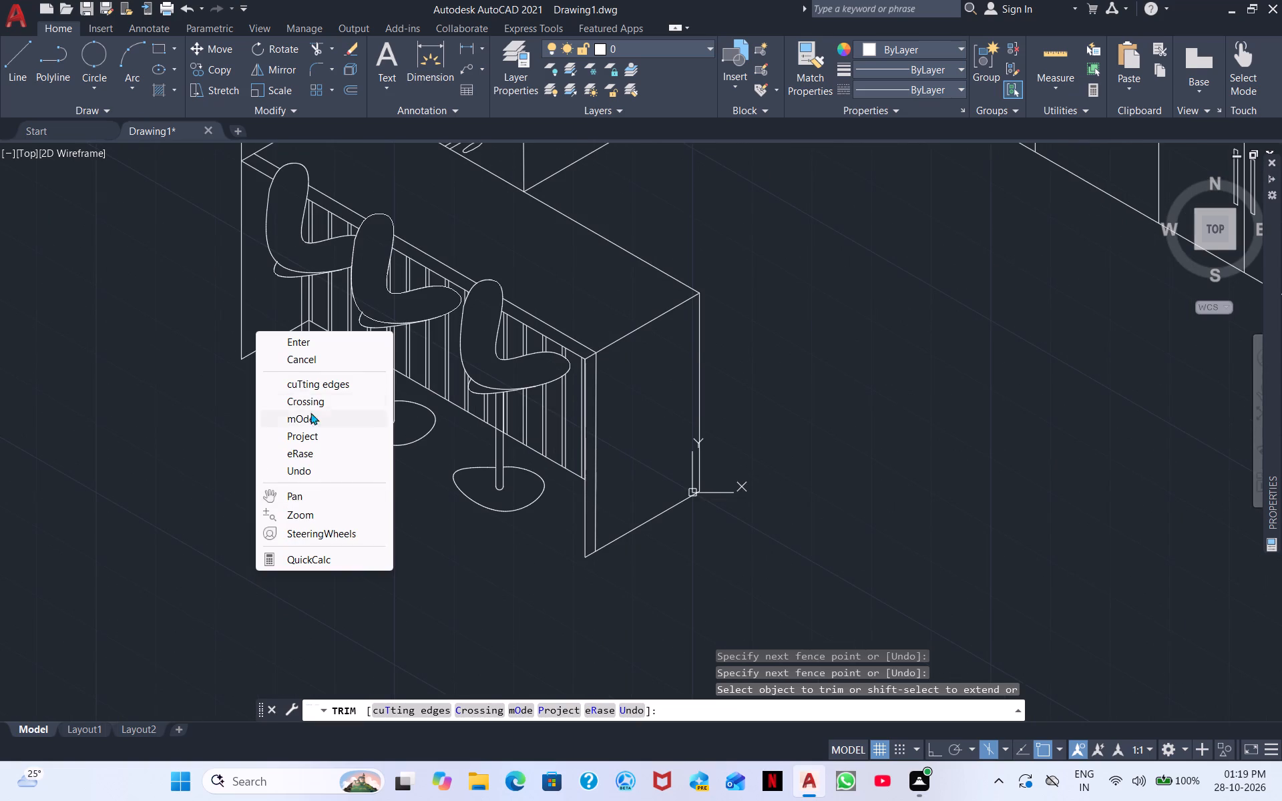
left_click(314, 346)
scroll(393, 595, "down", 1)
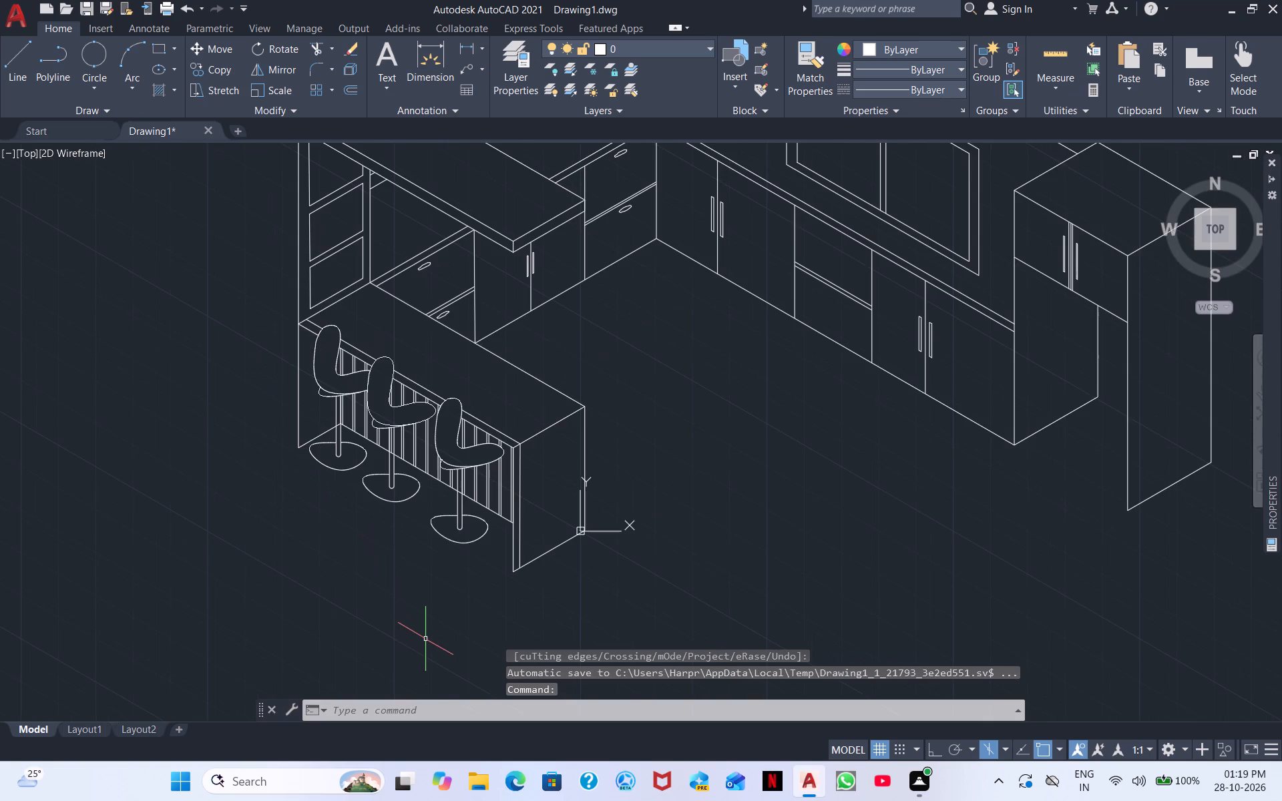
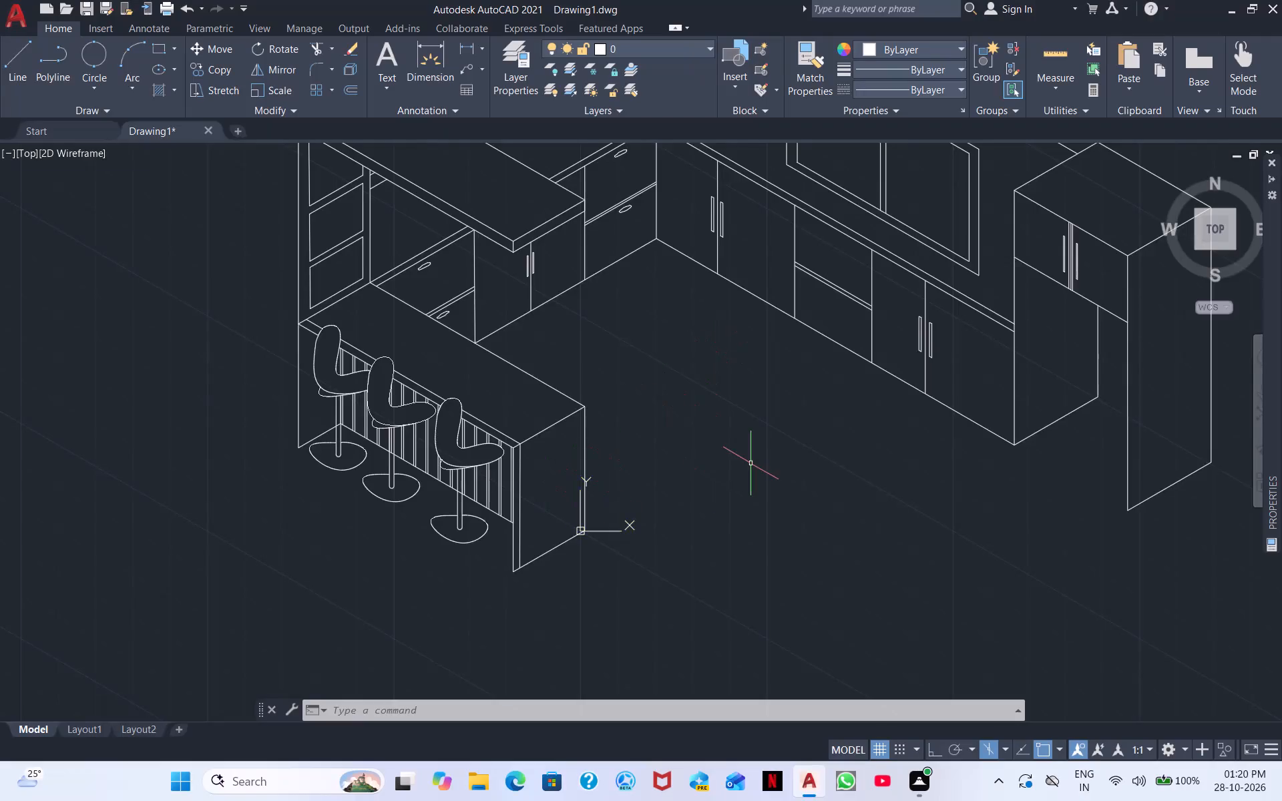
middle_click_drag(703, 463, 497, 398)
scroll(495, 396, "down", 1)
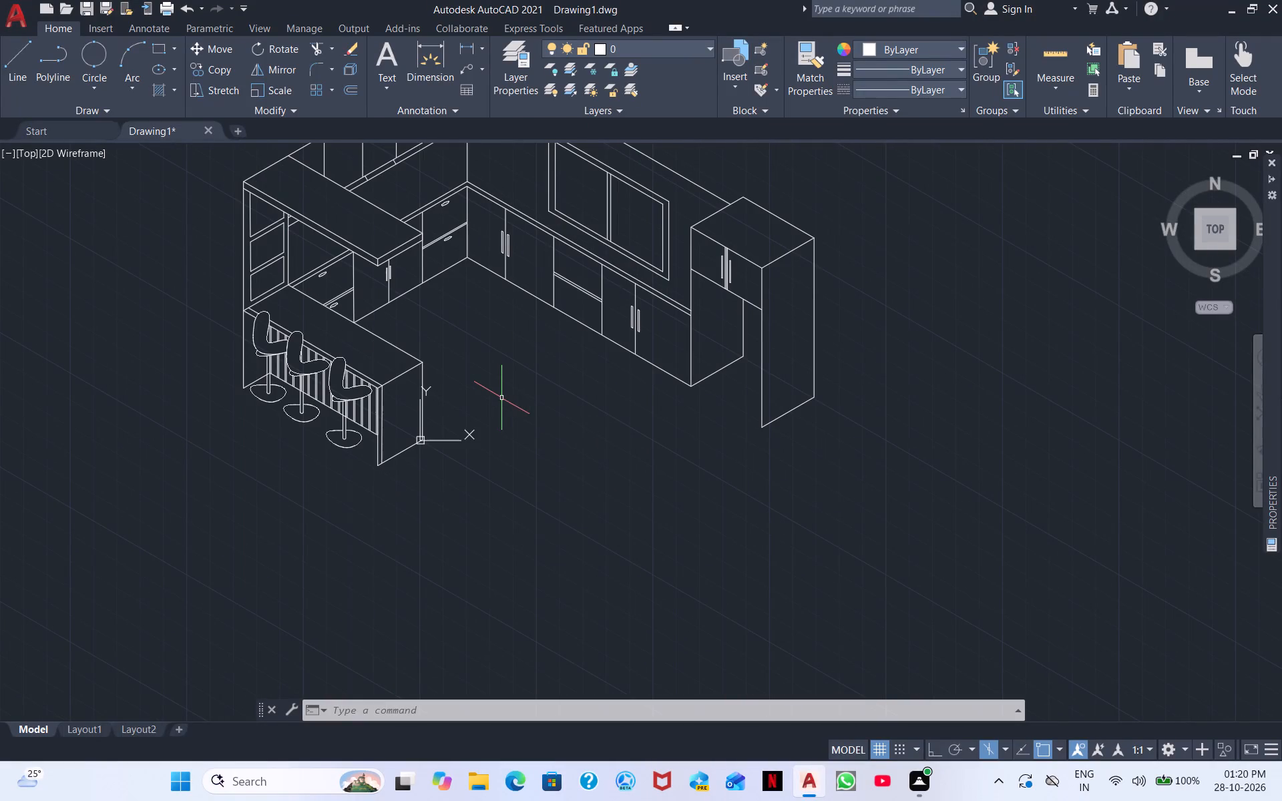
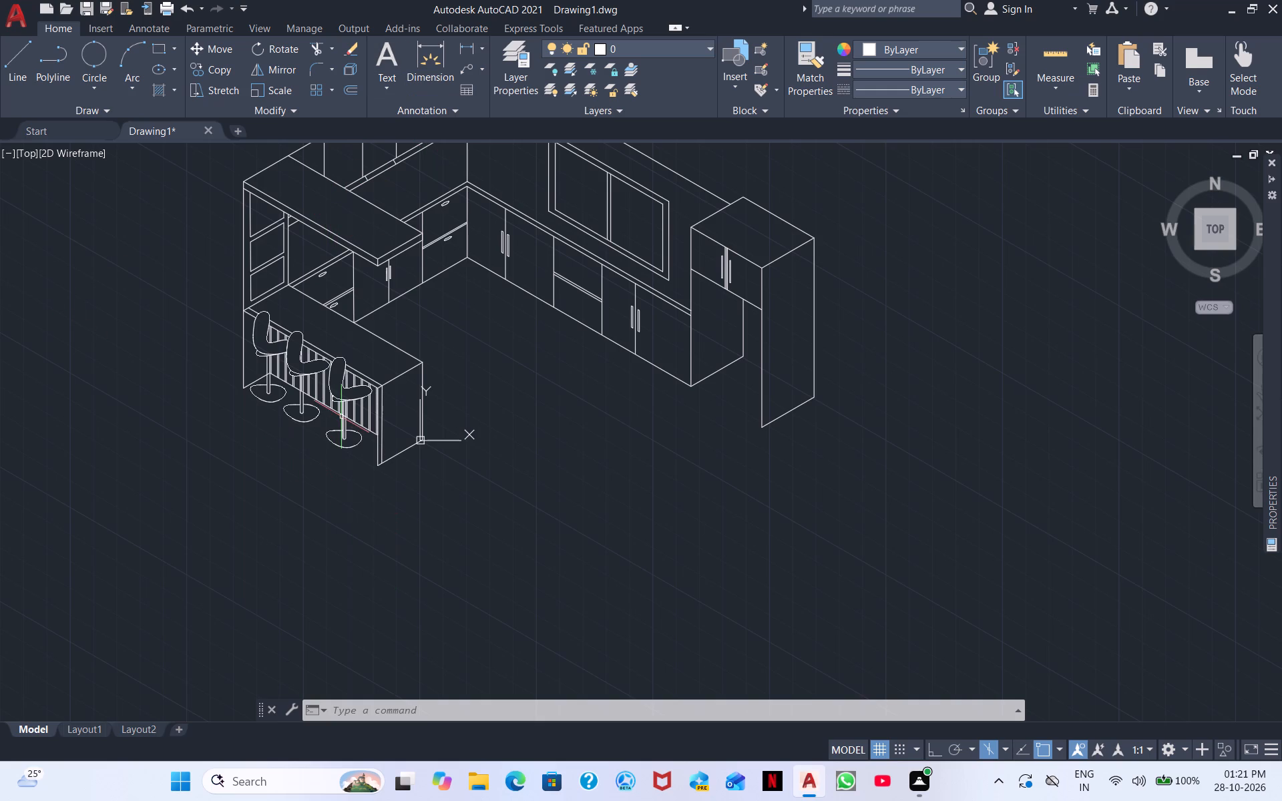
Examine the kitchen drawing up close: the base cabinets along both walls, the tall cabinet, and the breakfast counter with its bar stools.
middle_click_drag(480, 370, 426, 509)
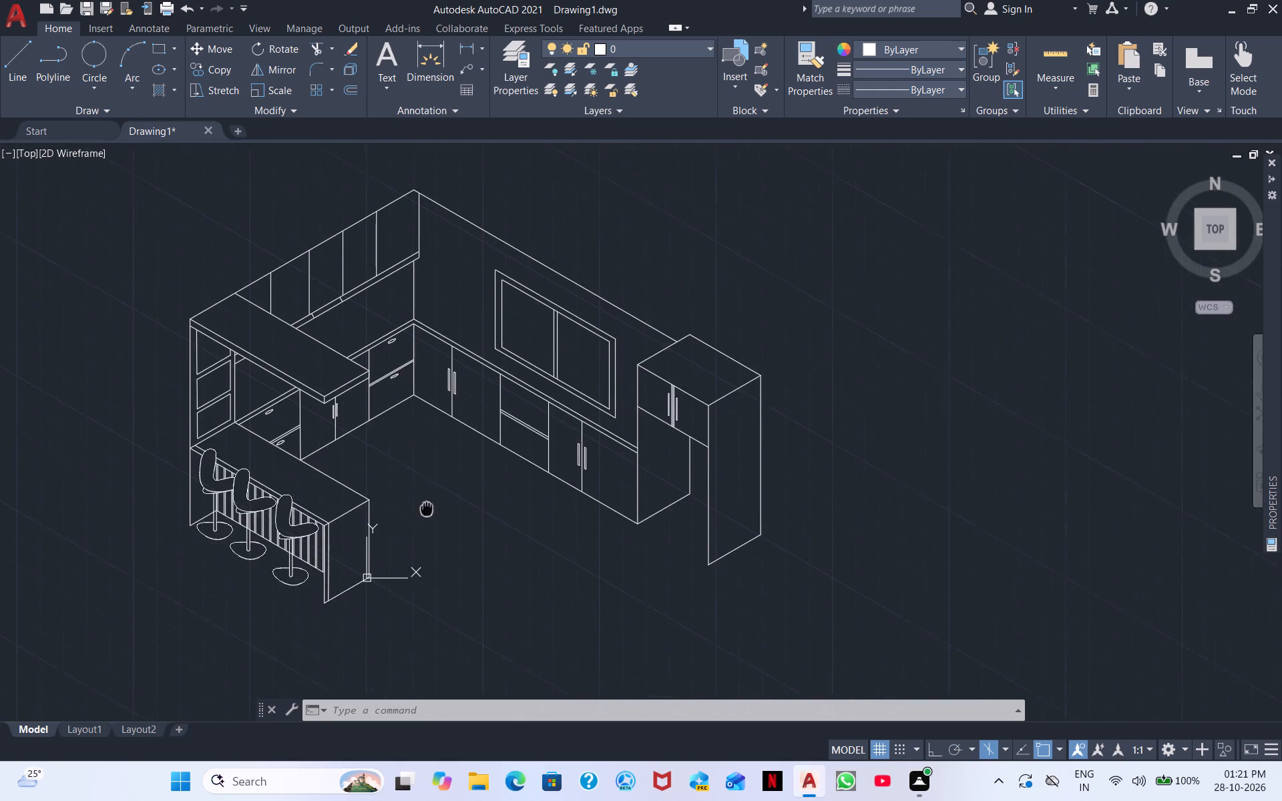
middle_click_drag(426, 509, 418, 520)
scroll(392, 404, "up", 1)
middle_click_drag(427, 400, 303, 589)
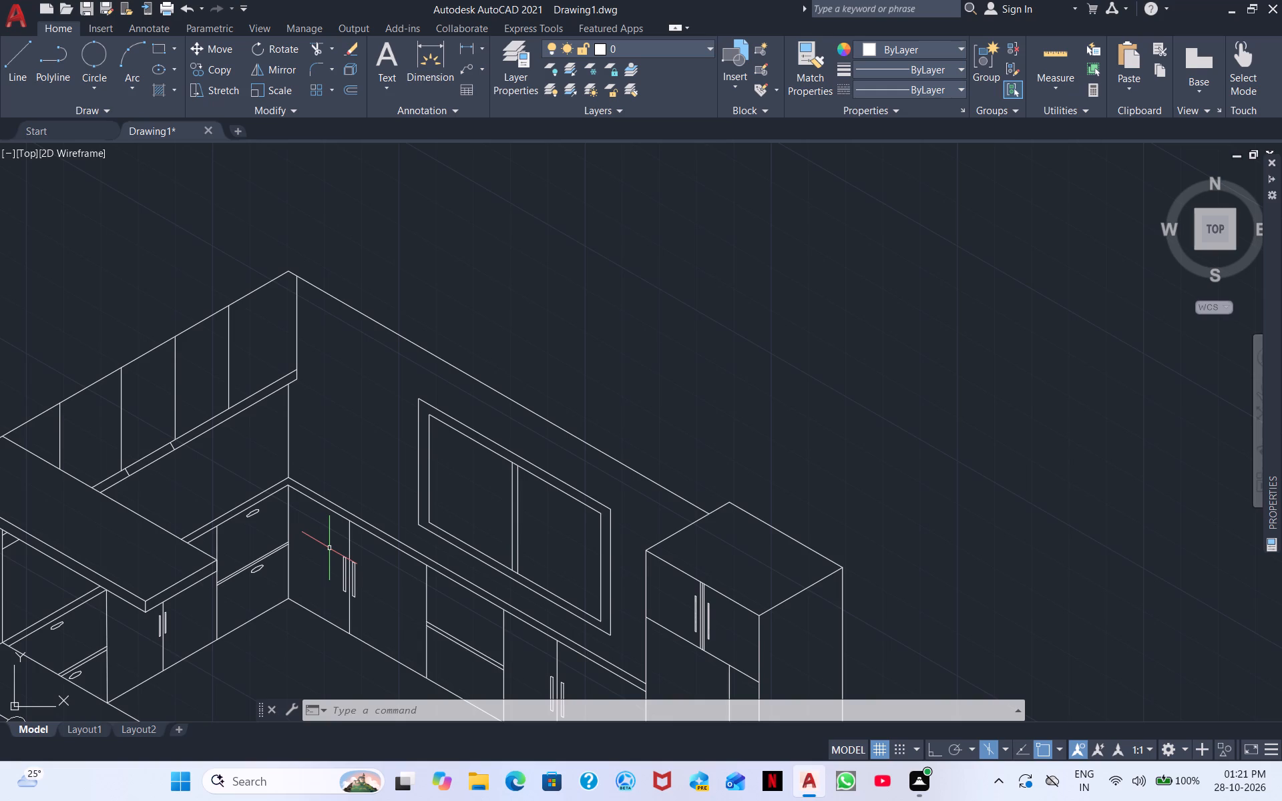
scroll(264, 596, "up", 3)
middle_click_drag(274, 642, 267, 407)
scroll(341, 543, "down", 1)
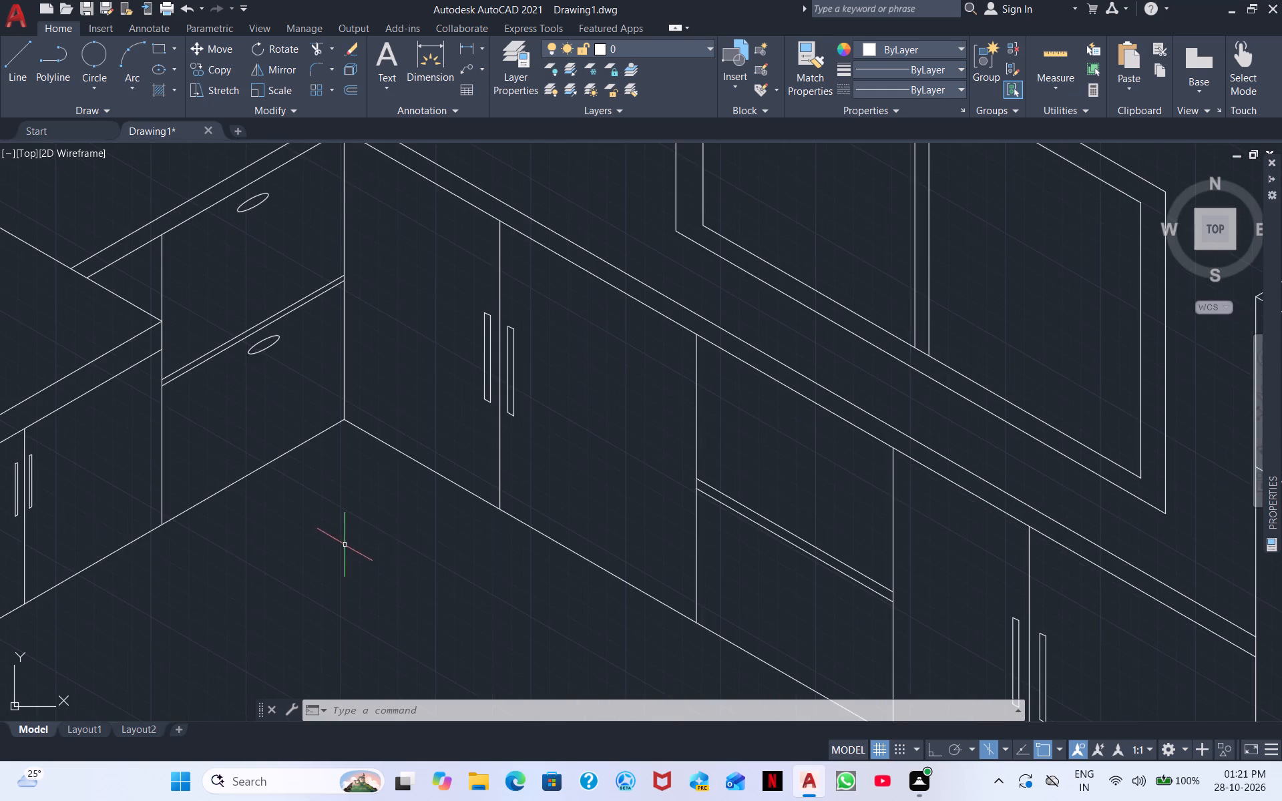
middle_click_drag(417, 520, 423, 517)
scroll(434, 489, "down", 2)
scroll(505, 515, "up", 4)
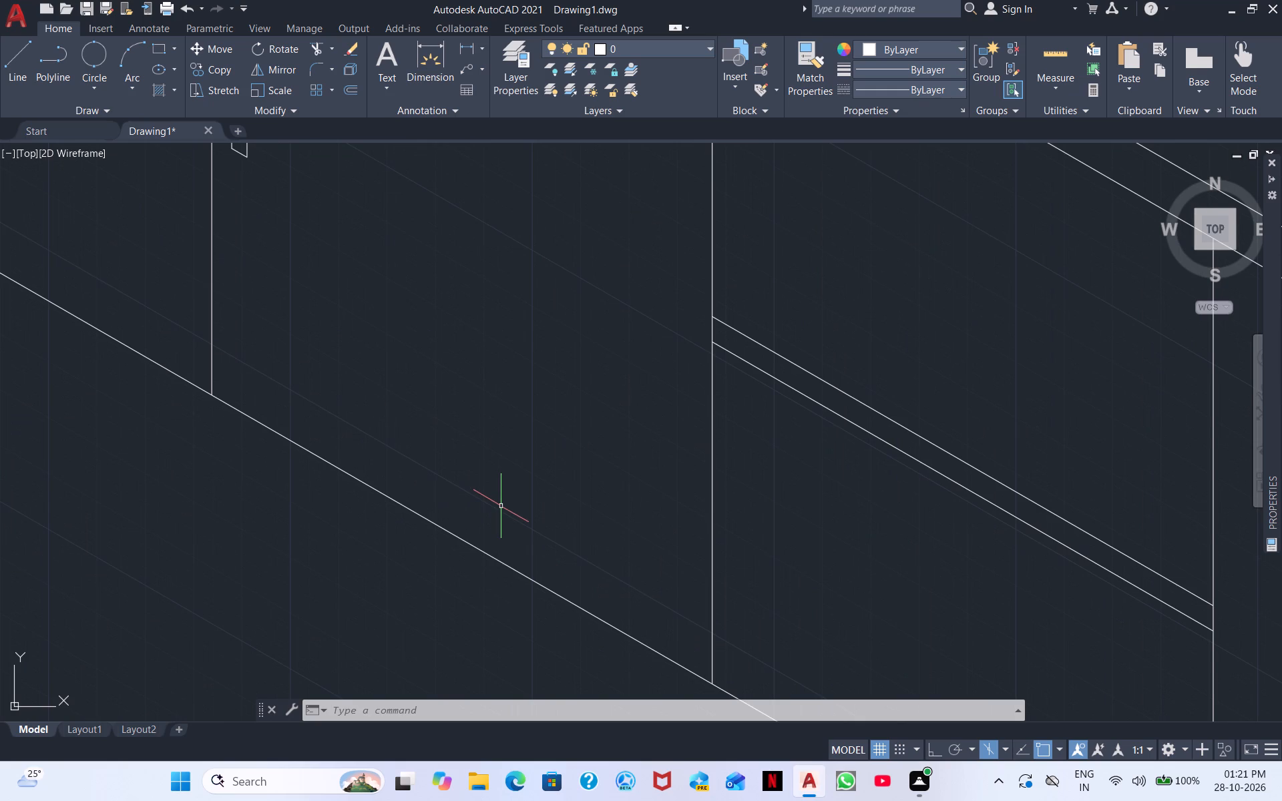
scroll(379, 334, "down", 1)
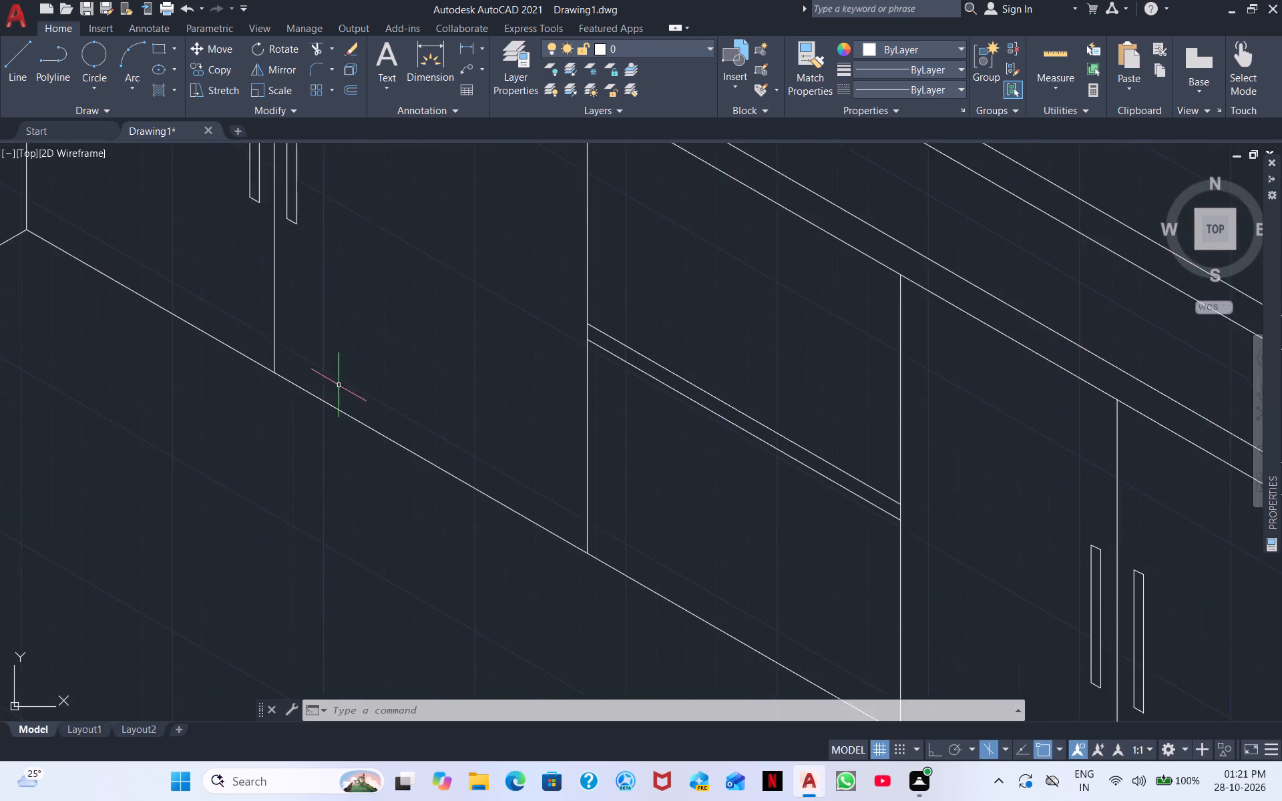
scroll(339, 385, "down", 1)
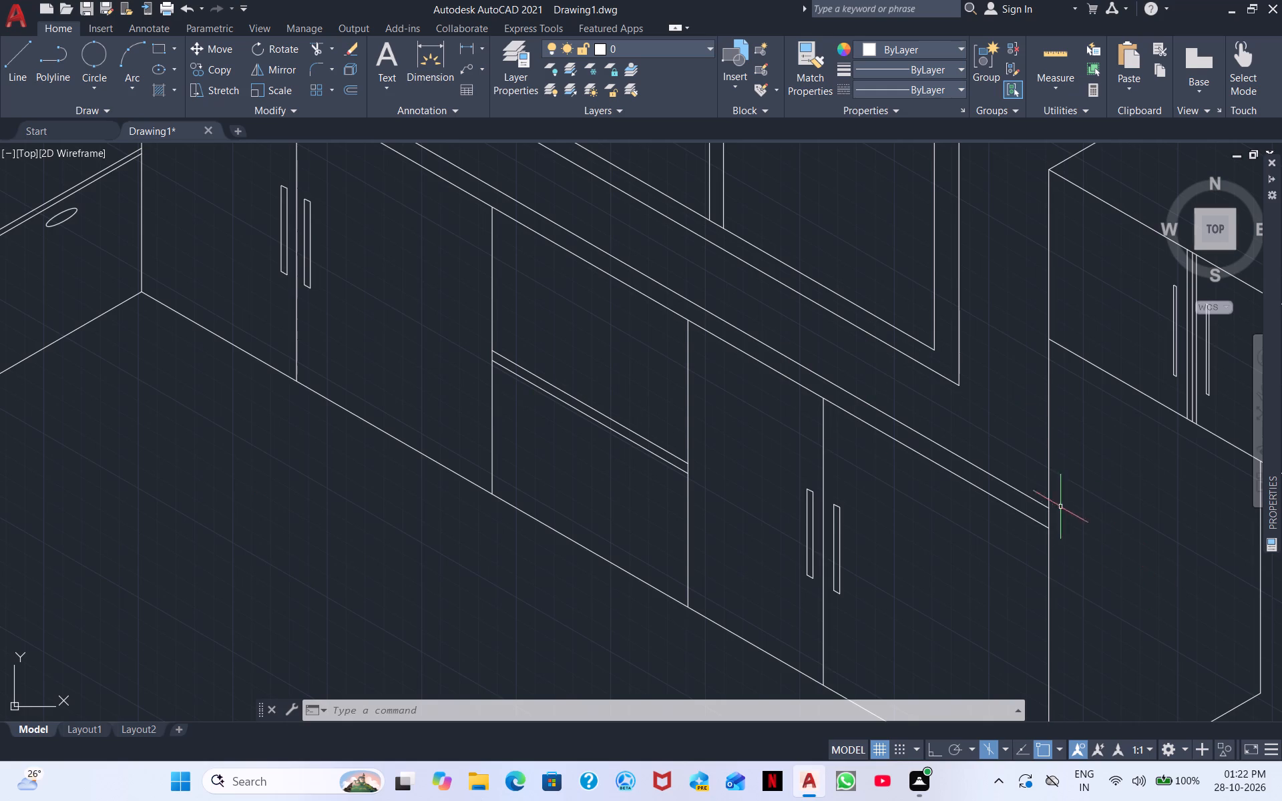
middle_click_drag(909, 563, 738, 635)
scroll(758, 508, "down", 2)
middle_click_drag(908, 492, 741, 322)
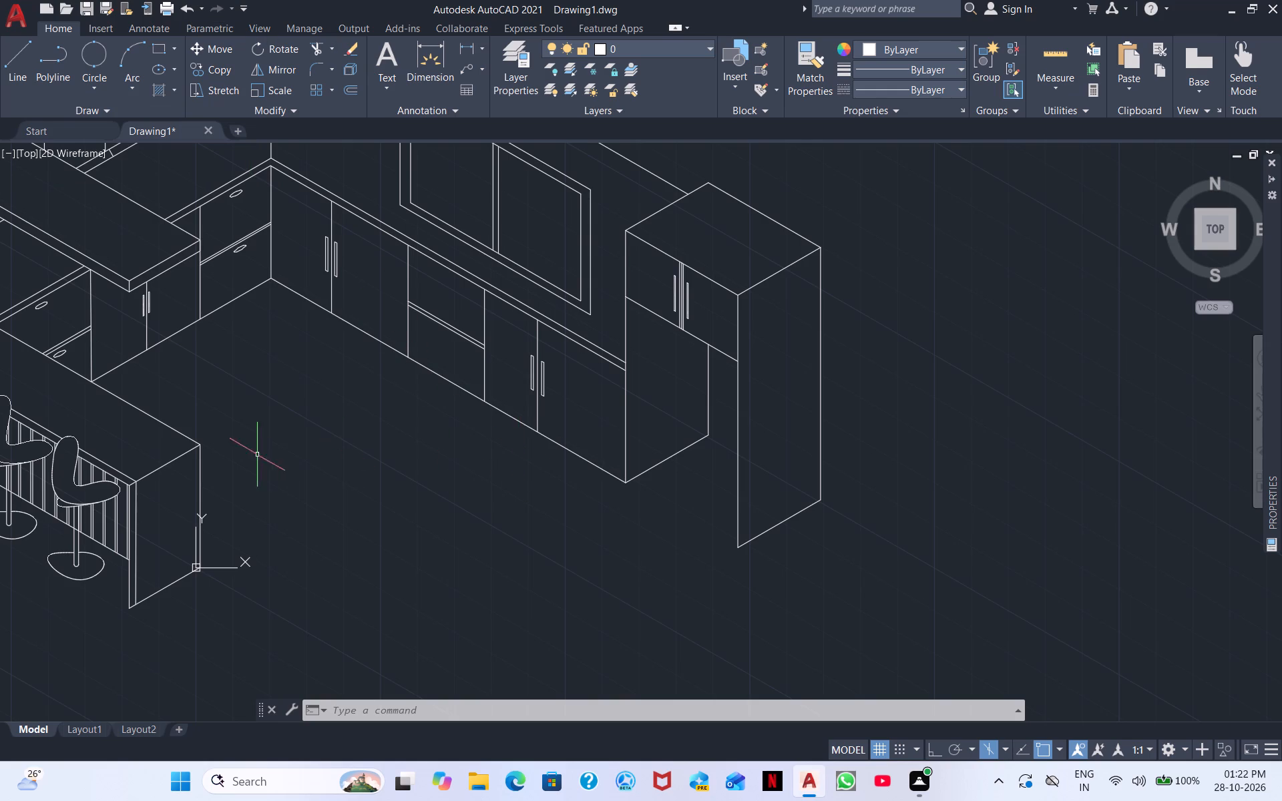
scroll(60, 533, "up", 4)
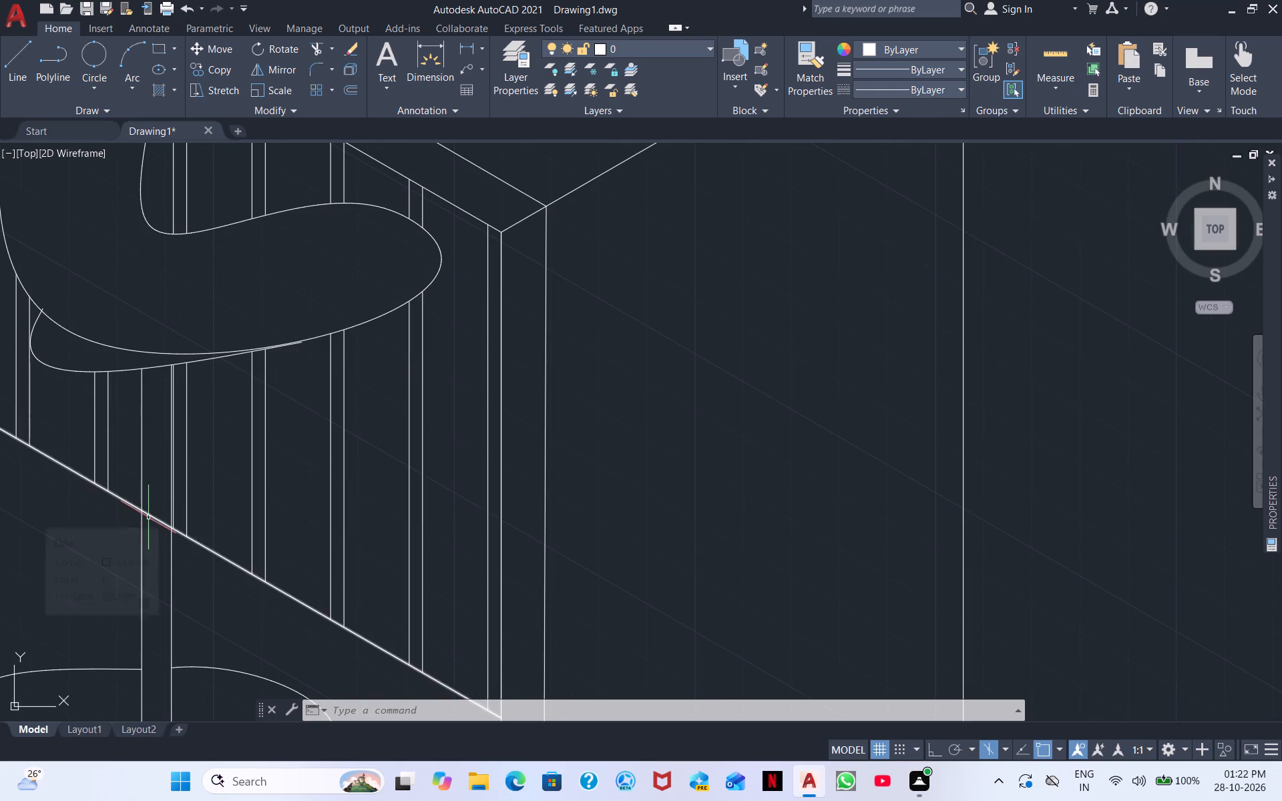
scroll(214, 555, "down", 2)
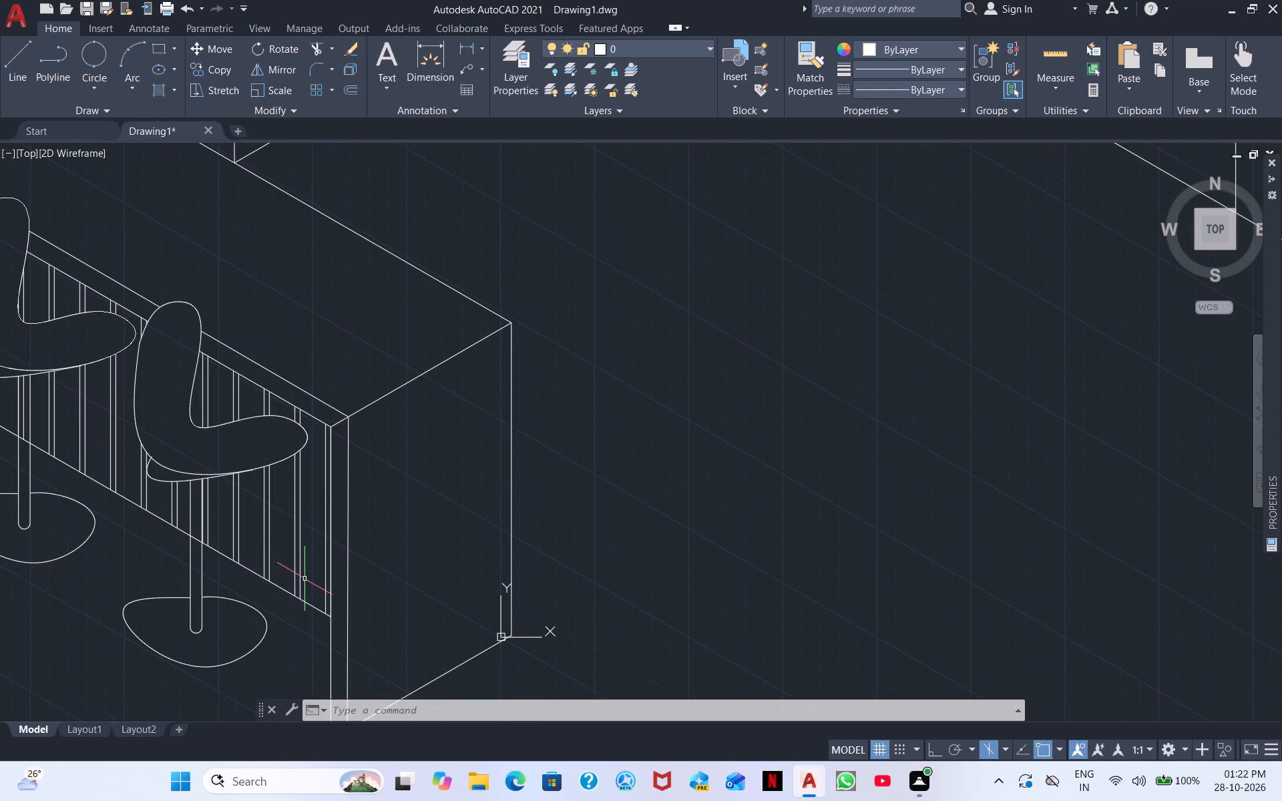
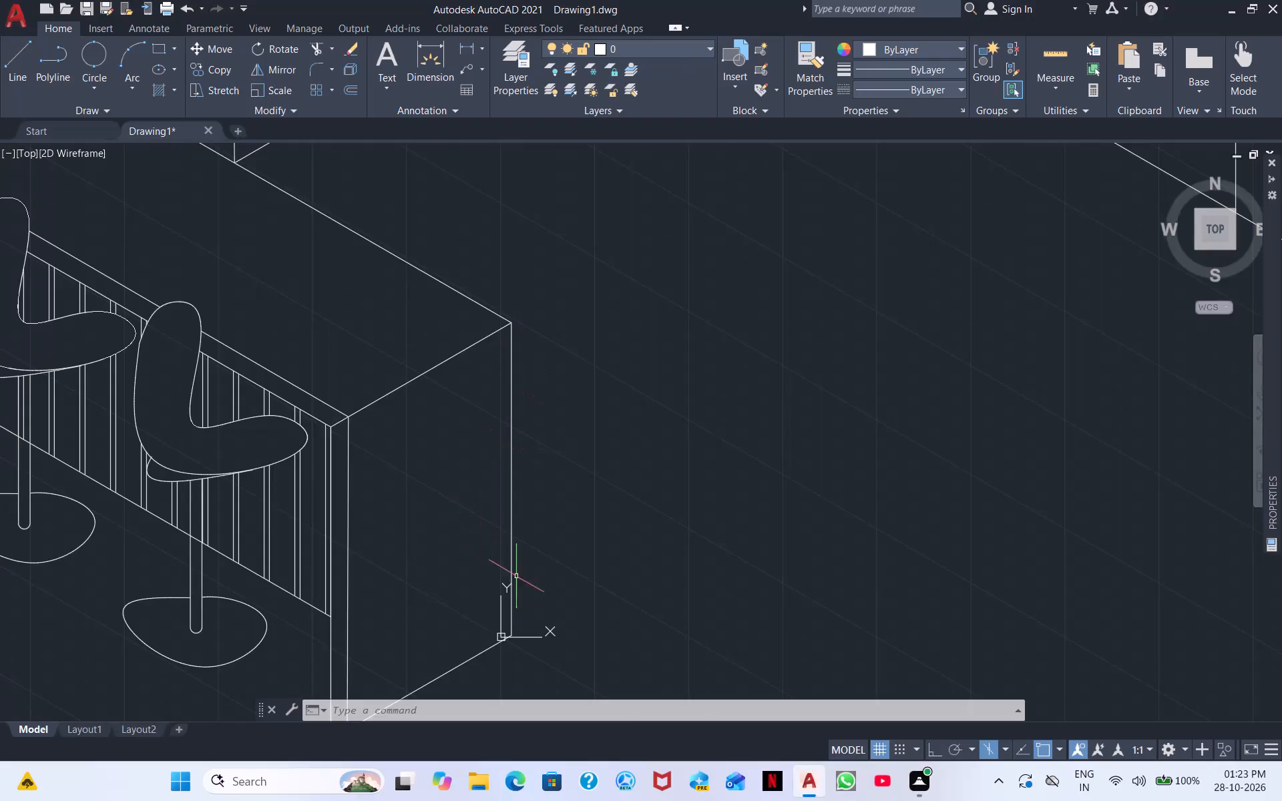
Examine the breakfast counter's end panel, the base cabinets along both walls and the open shelf unit up close.
scroll(505, 523, "up", 1)
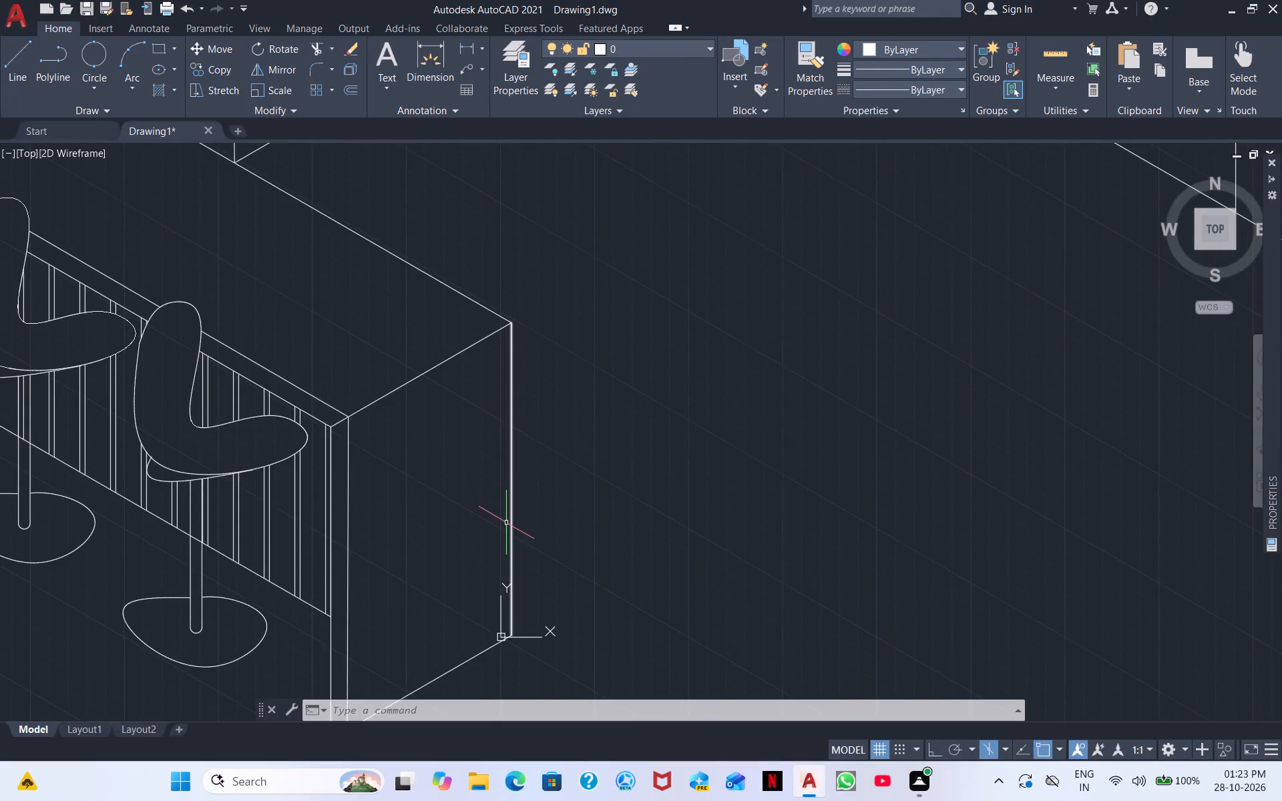
scroll(359, 507, "down", 1)
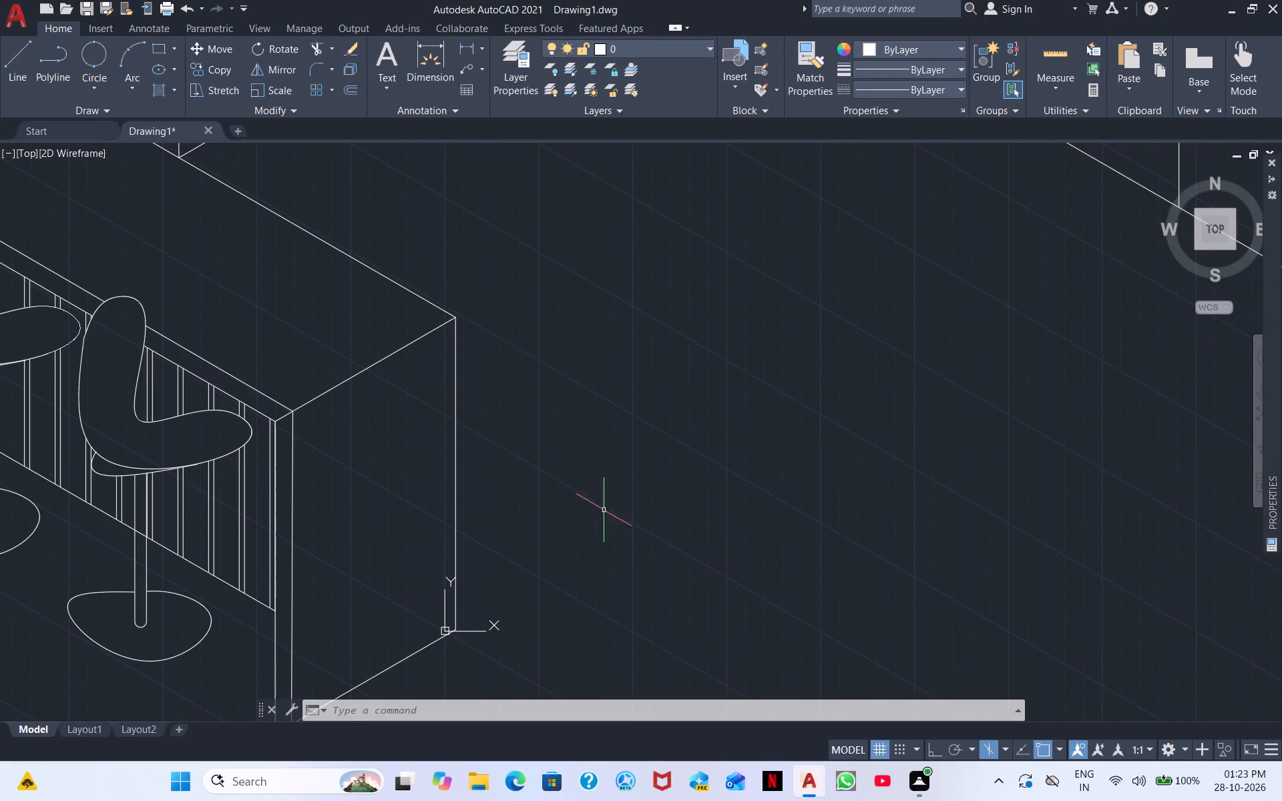
scroll(304, 499, "up", 2)
scroll(363, 503, "down", 2)
middle_click_drag(407, 510, 616, 354)
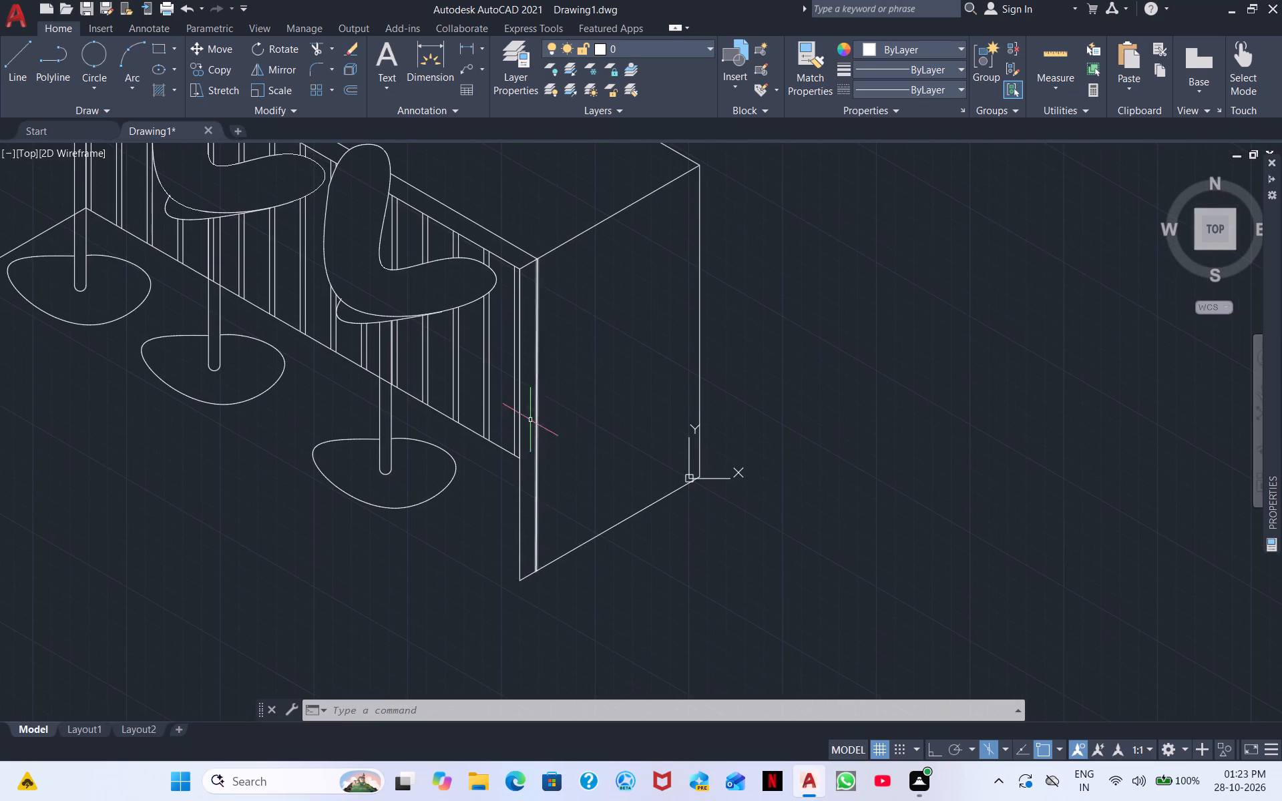
scroll(525, 430, "up", 1)
middle_click_drag(632, 469, 266, 518)
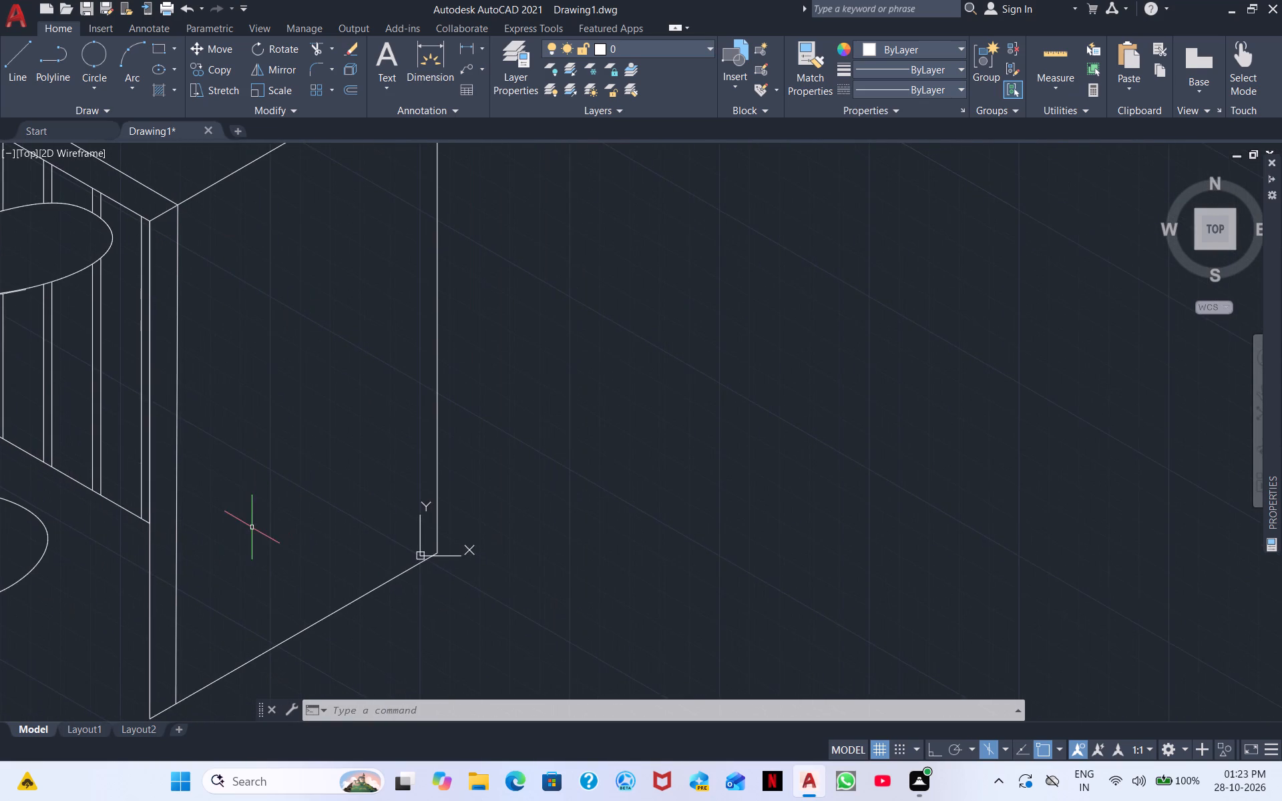
scroll(252, 532, "down", 1)
middle_click_drag(294, 546, 411, 524)
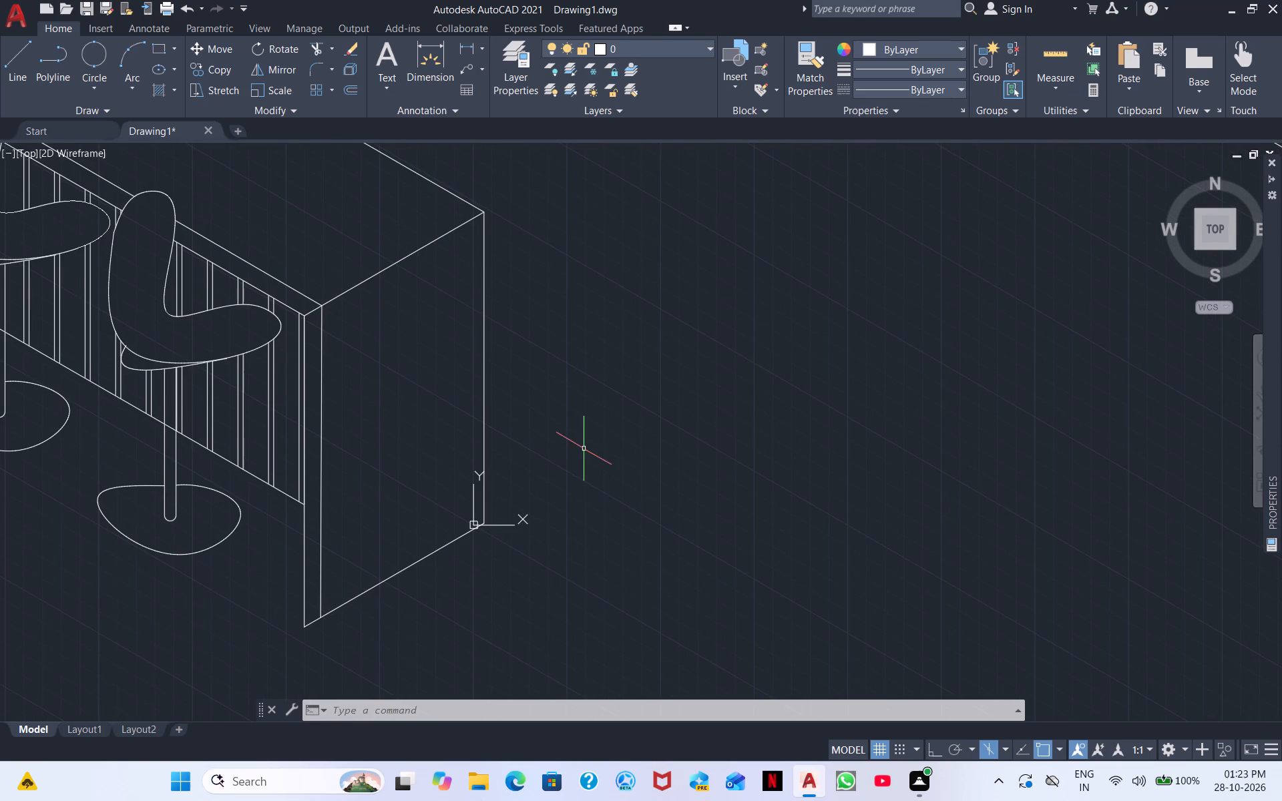
scroll(592, 479, "up", 1)
middle_click_drag(531, 507, 644, 445)
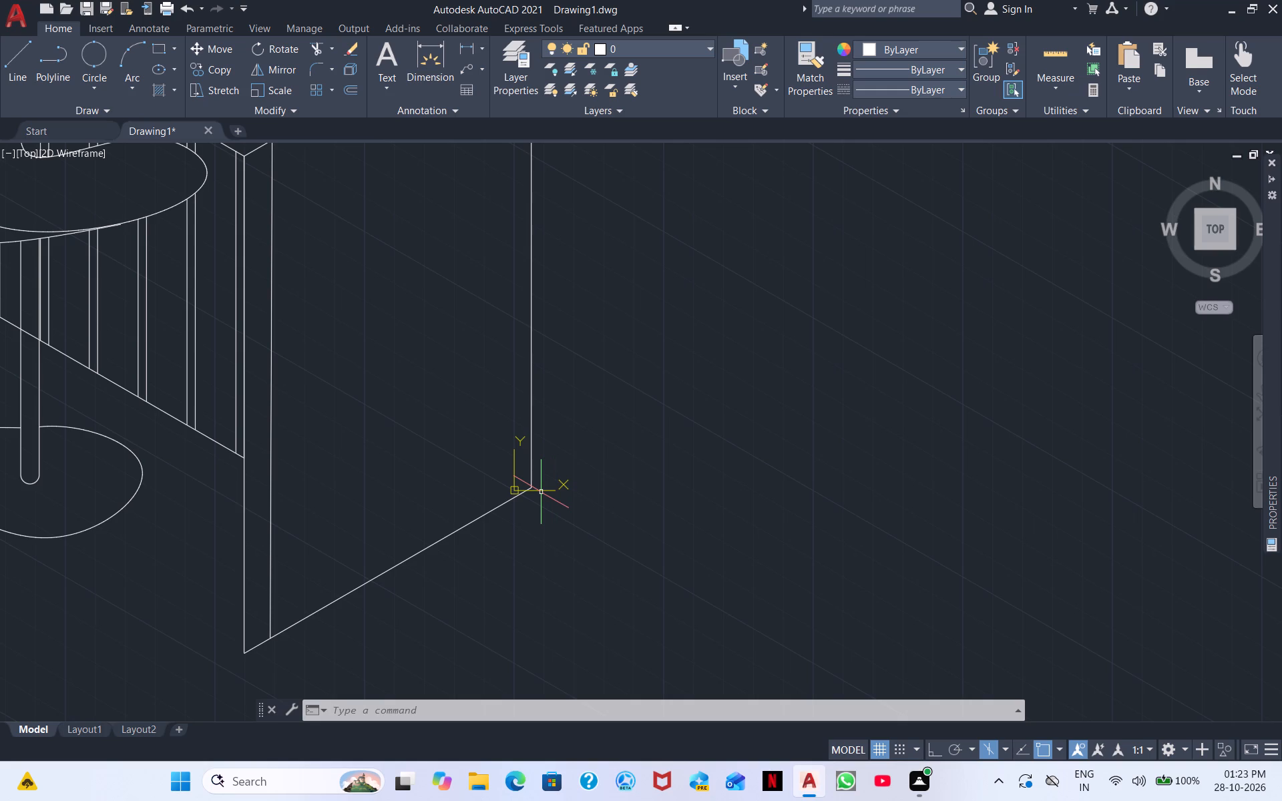
scroll(461, 353, "down", 2)
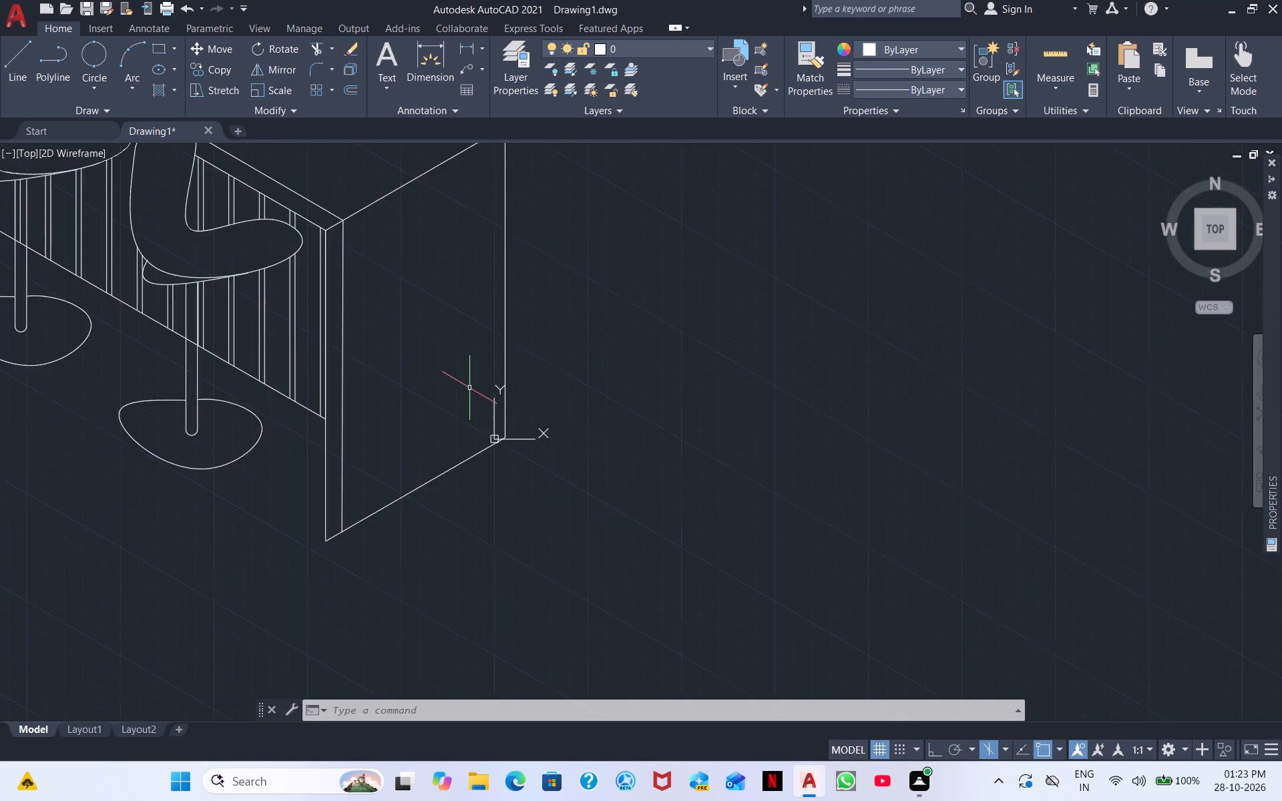
middle_click_drag(556, 363, 420, 782)
scroll(409, 414, "up", 1)
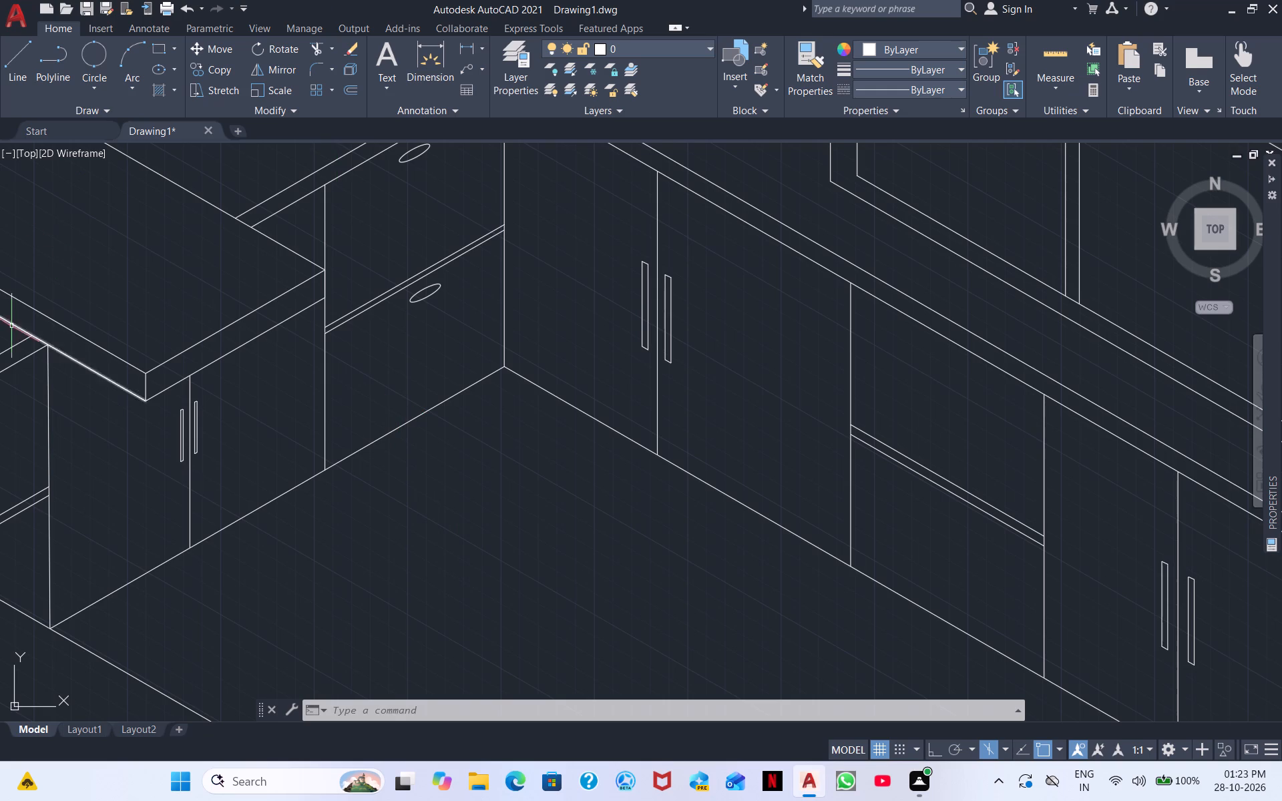
middle_click_drag(481, 515, 665, 491)
scroll(681, 482, "down", 1)
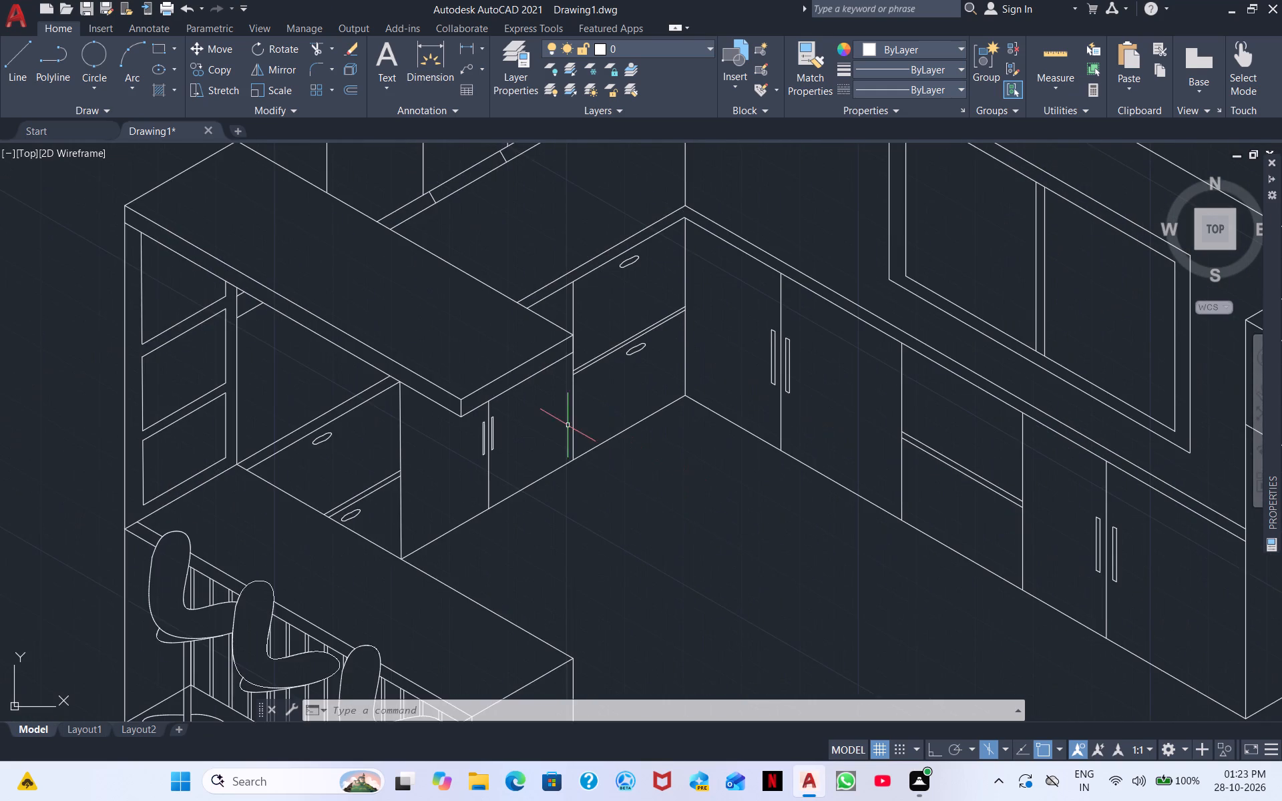
middle_click_drag(566, 425, 653, 448)
scroll(247, 344, "up", 2)
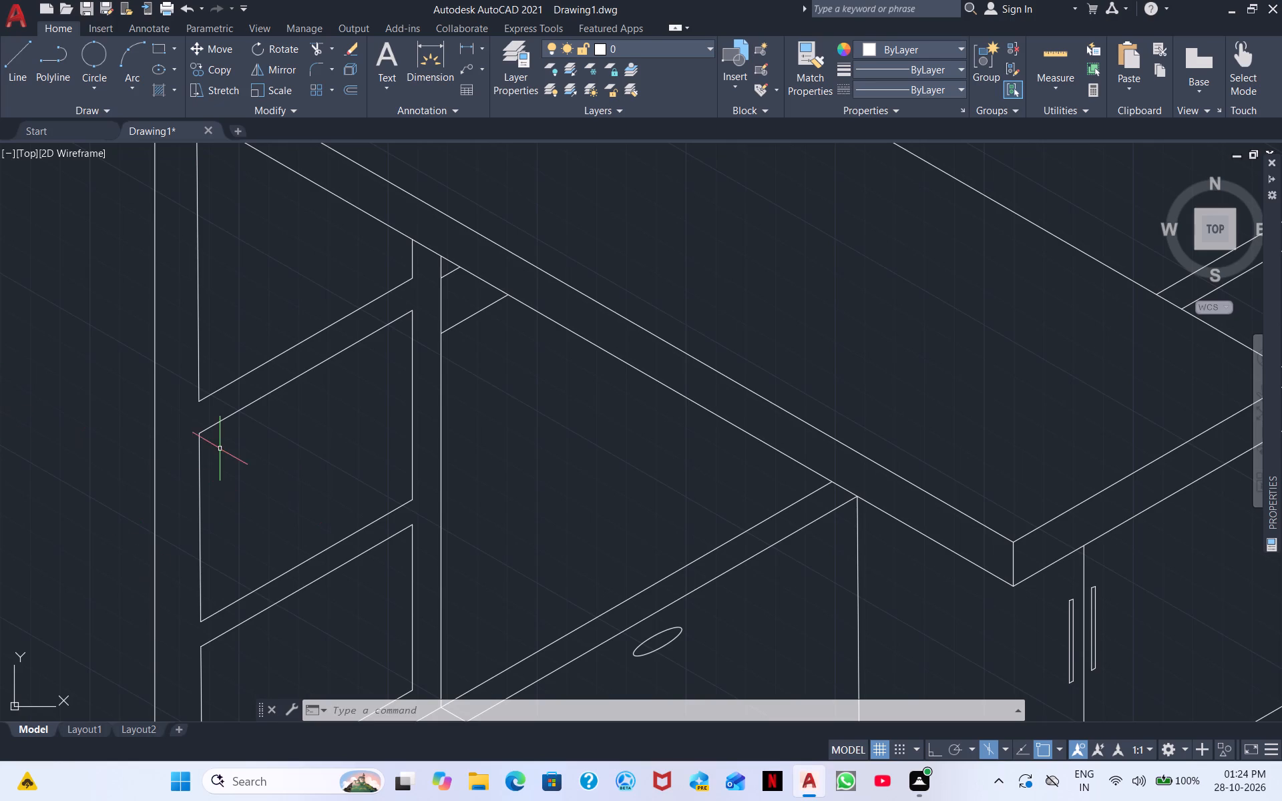
With ortho on, draw the upper, right and lower edges of an isometric box front inside the lowest shelf opening.
middle_click_drag(222, 441, 220, 229)
middle_click_drag(186, 392, 250, 280)
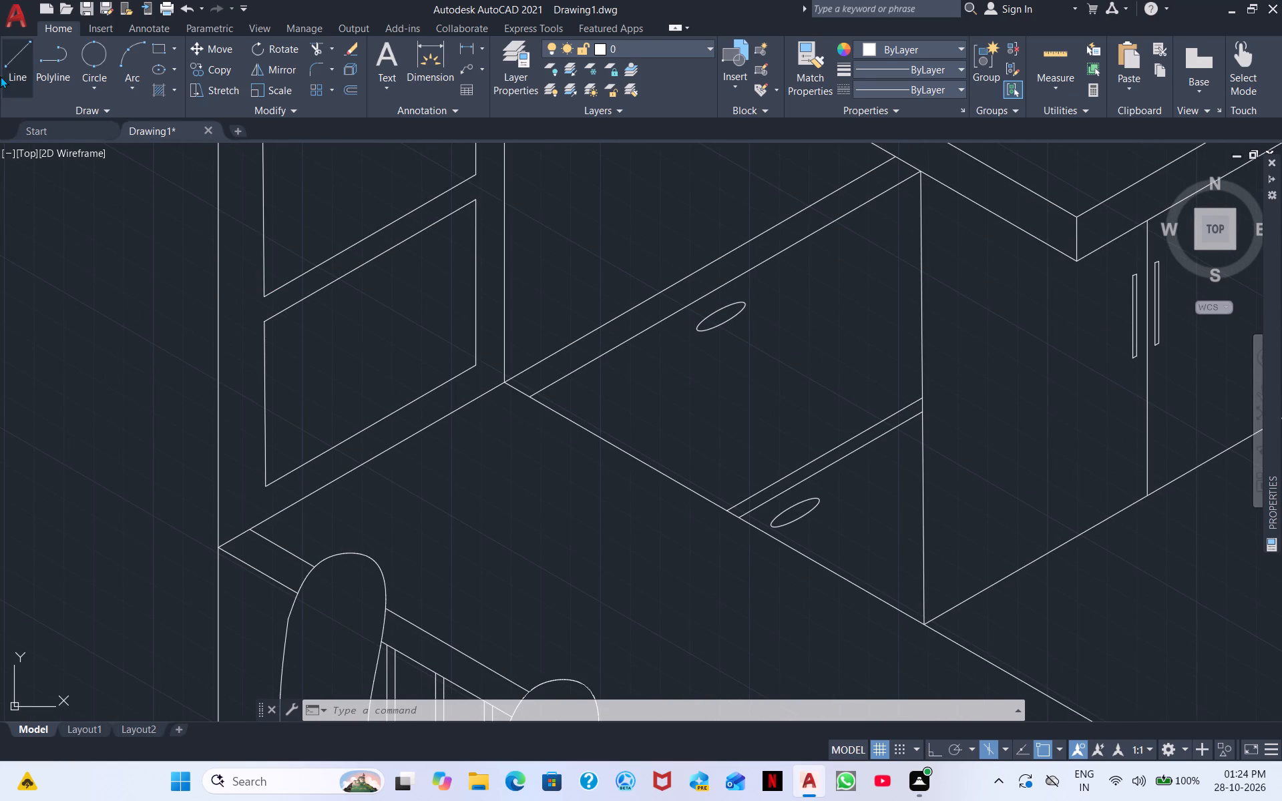
left_click(9, 69)
left_click(315, 352)
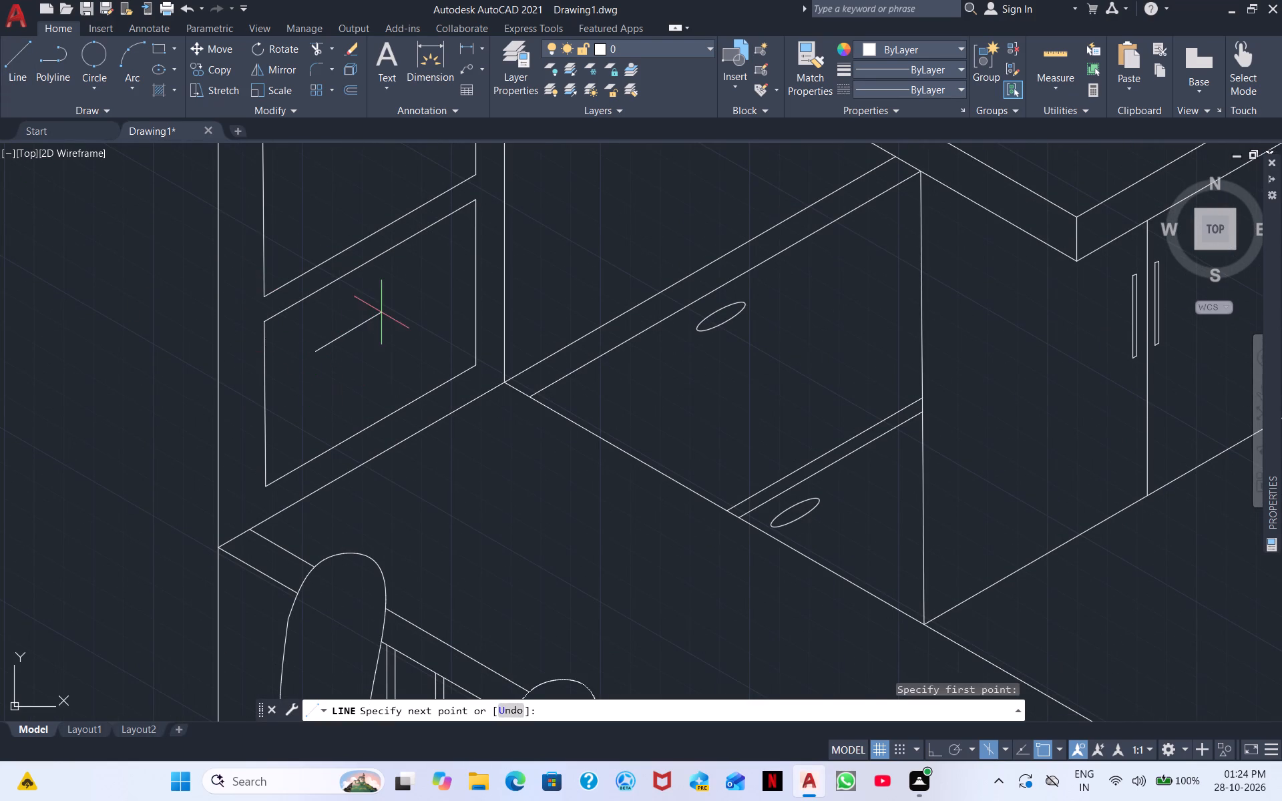
left_click(934, 750)
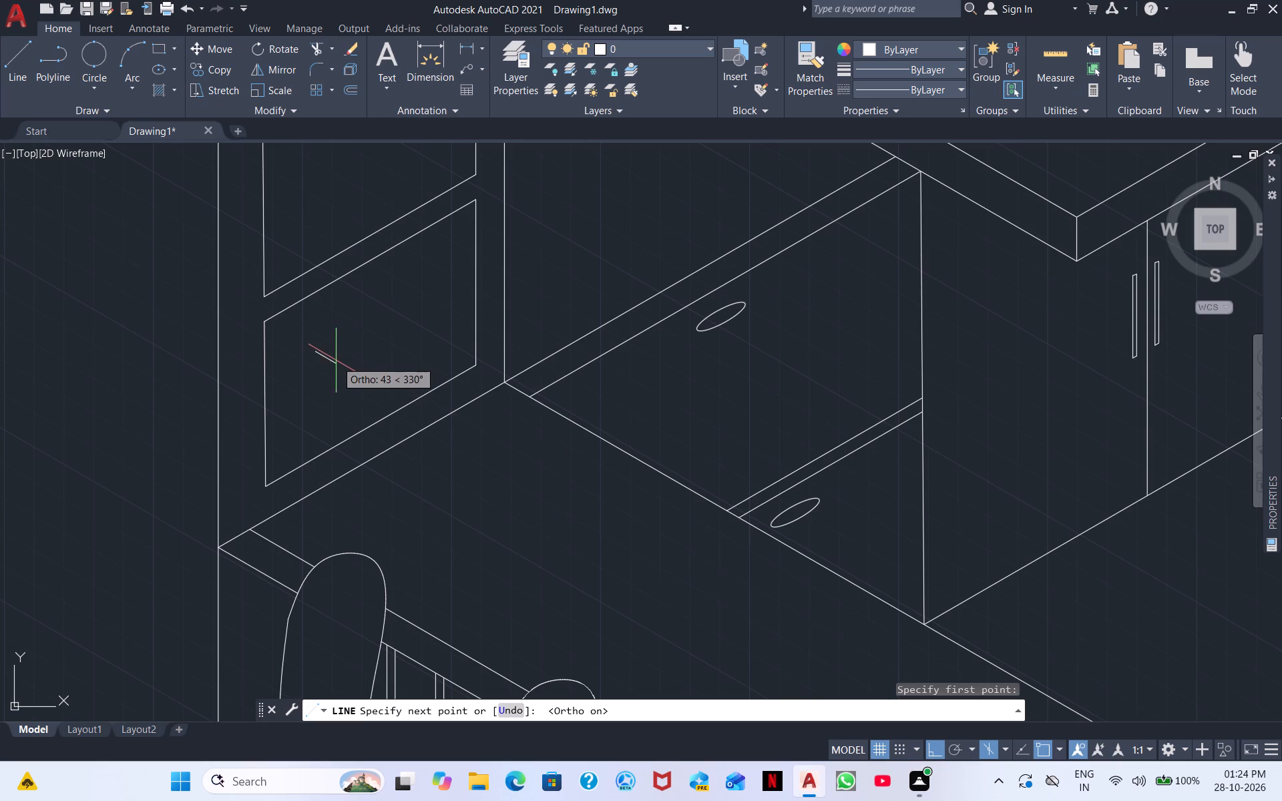
key("F5")
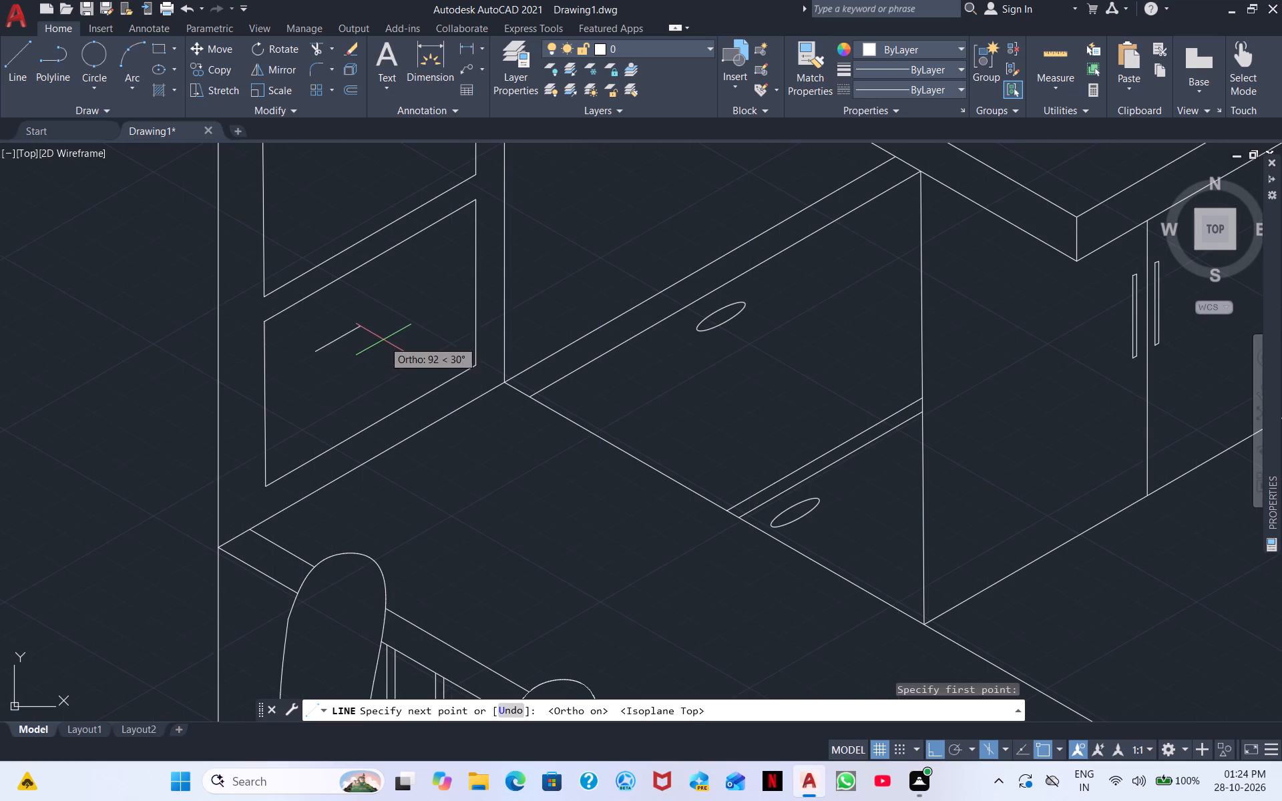
left_click(429, 288)
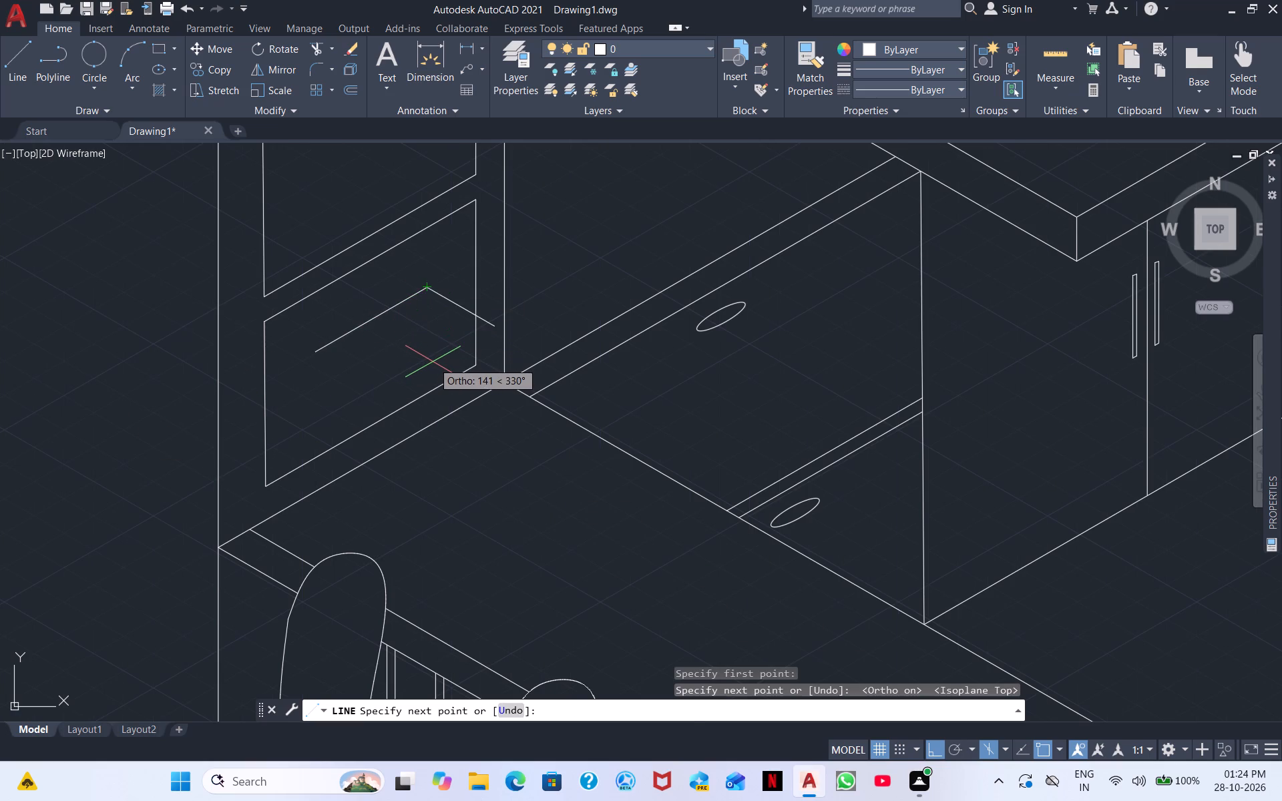
key("F5")
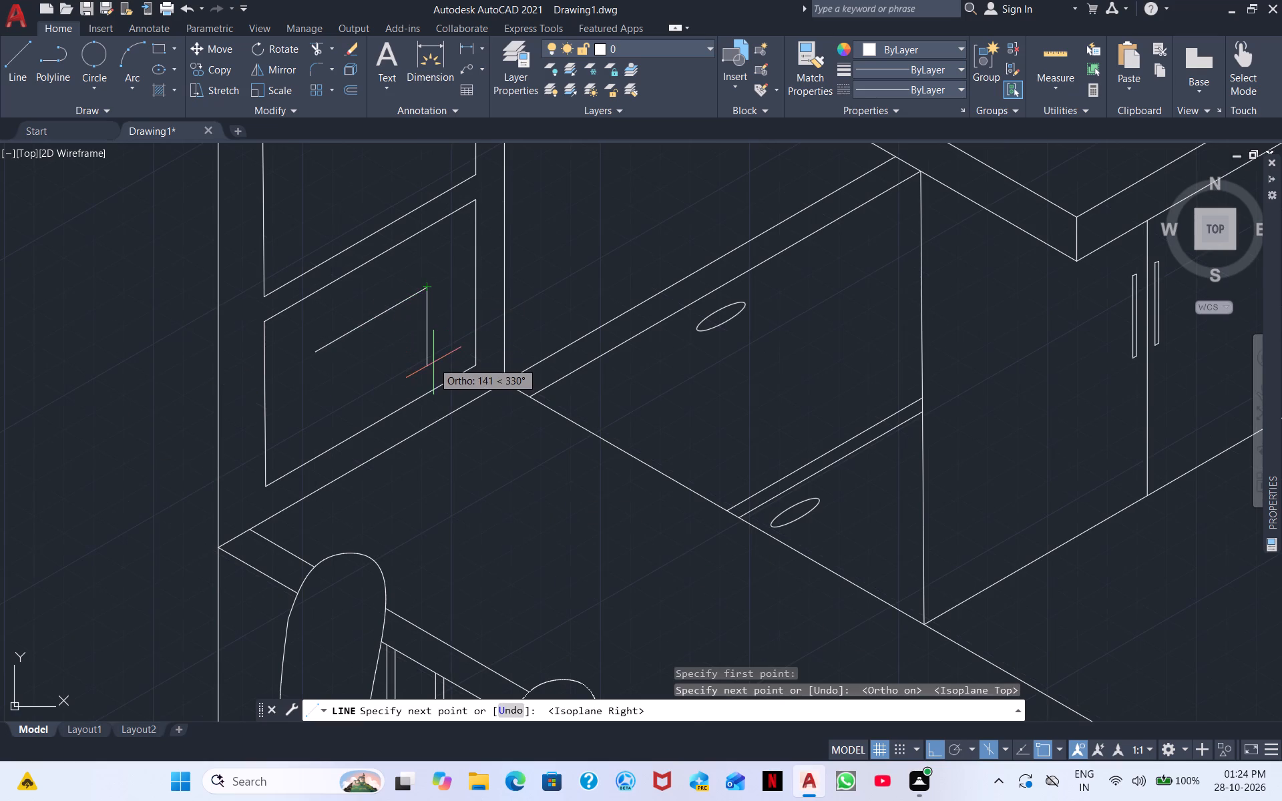
left_click(426, 371)
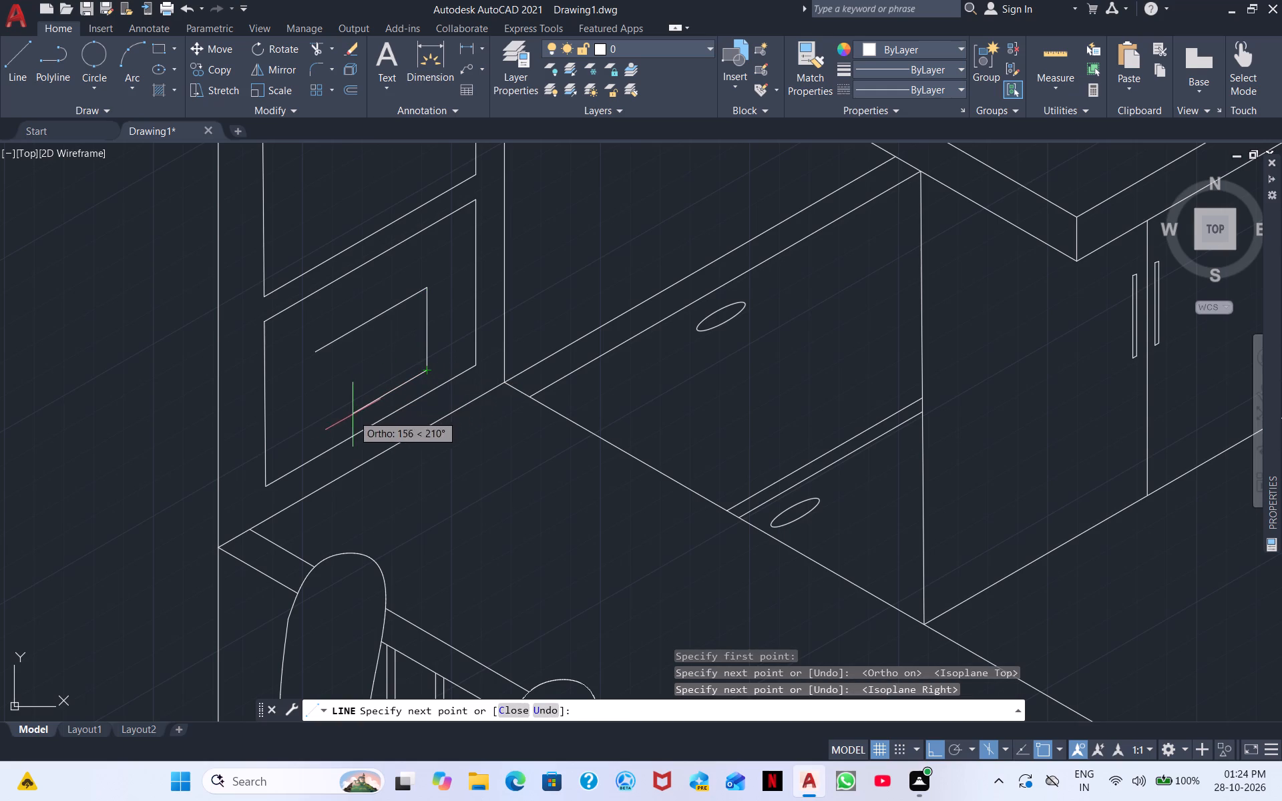
left_click(308, 437)
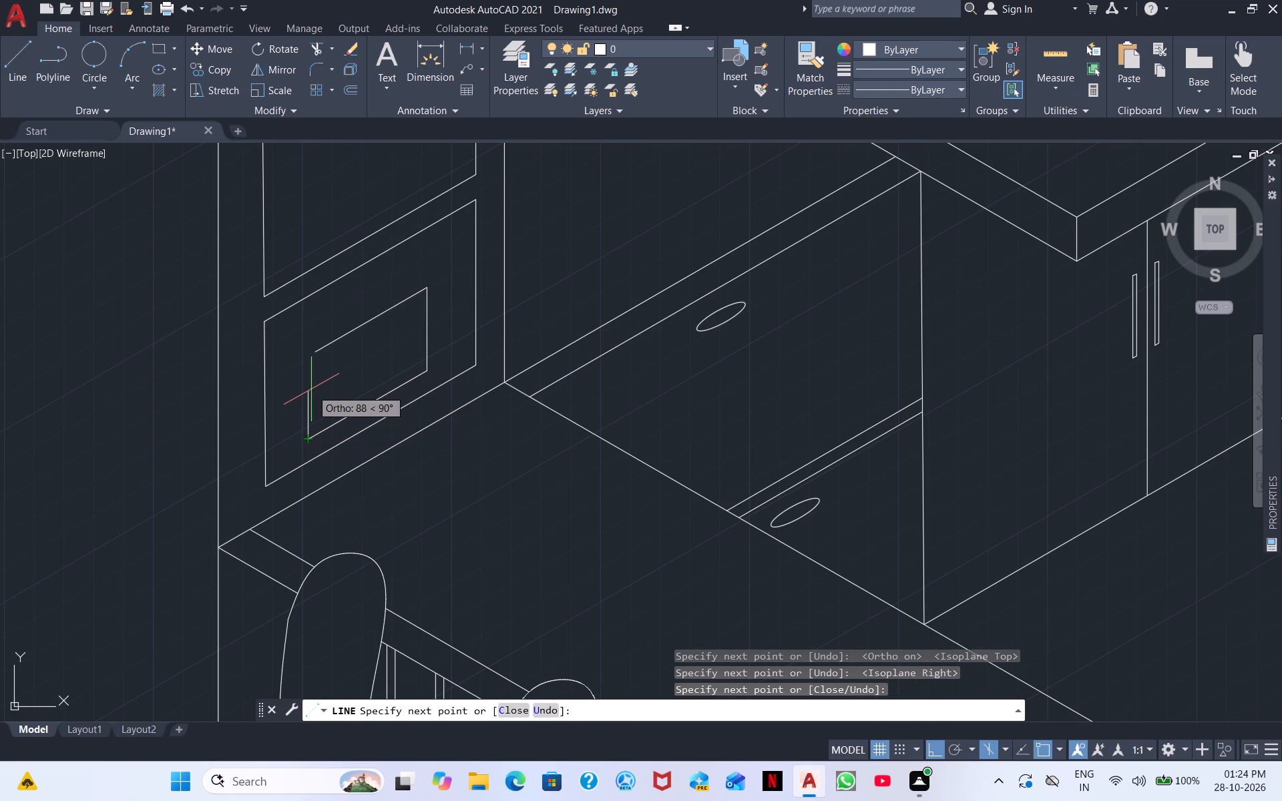
key("Escape")
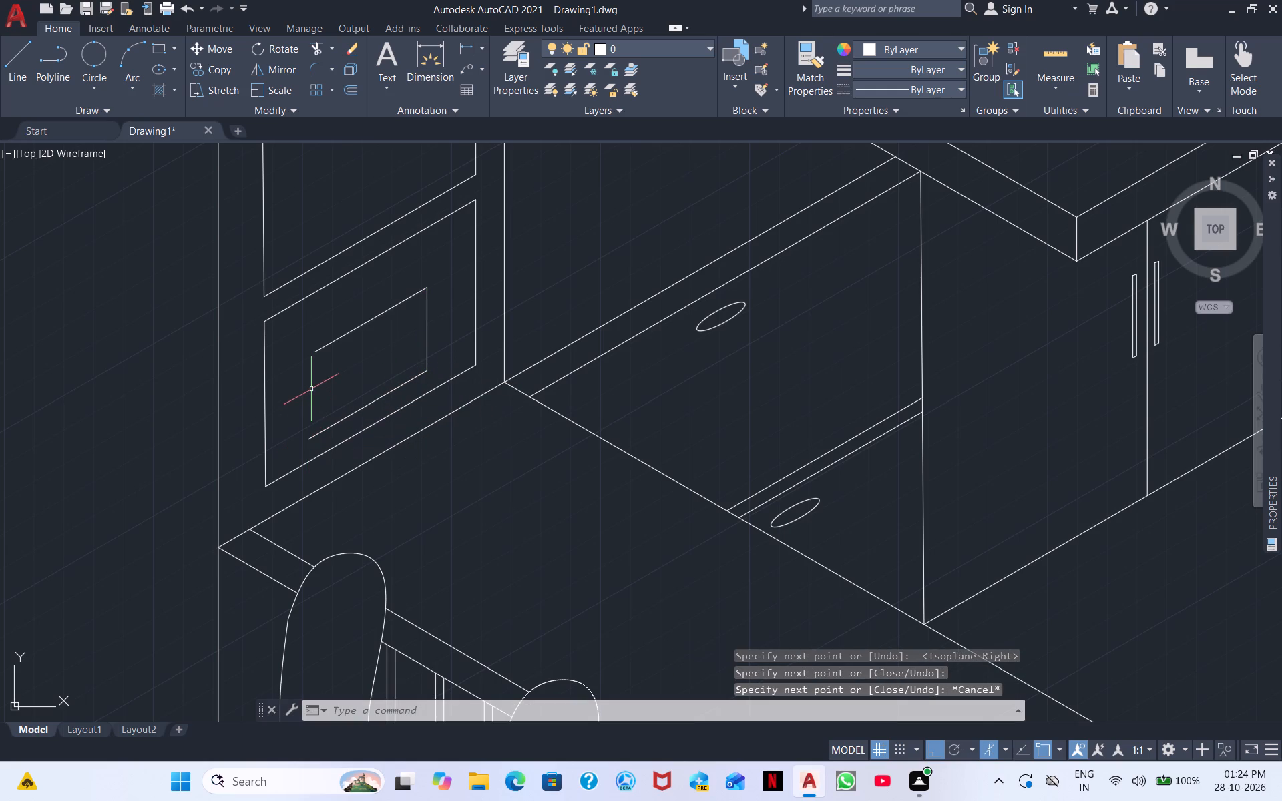
Draw the box front's left vertical edge from the upper edge's open end down past the lower edge.
left_click(7, 68)
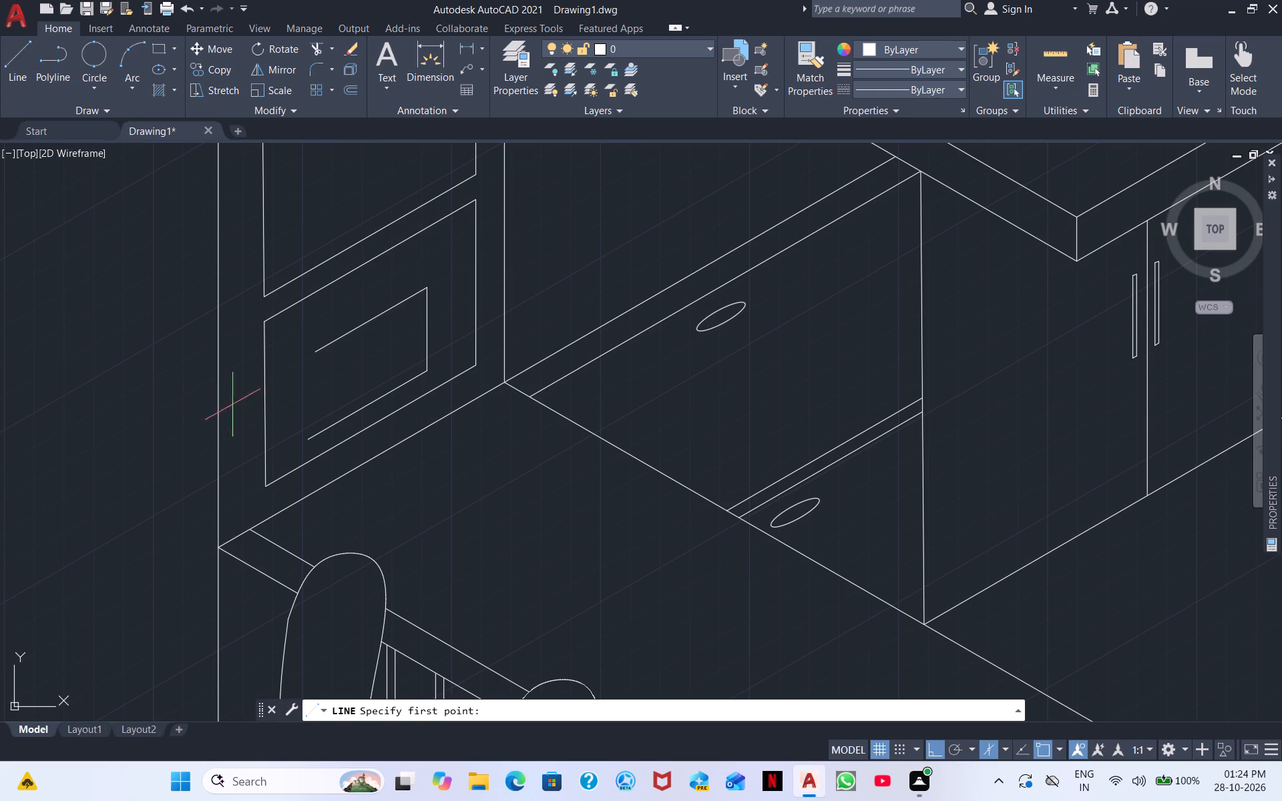
left_click(314, 354)
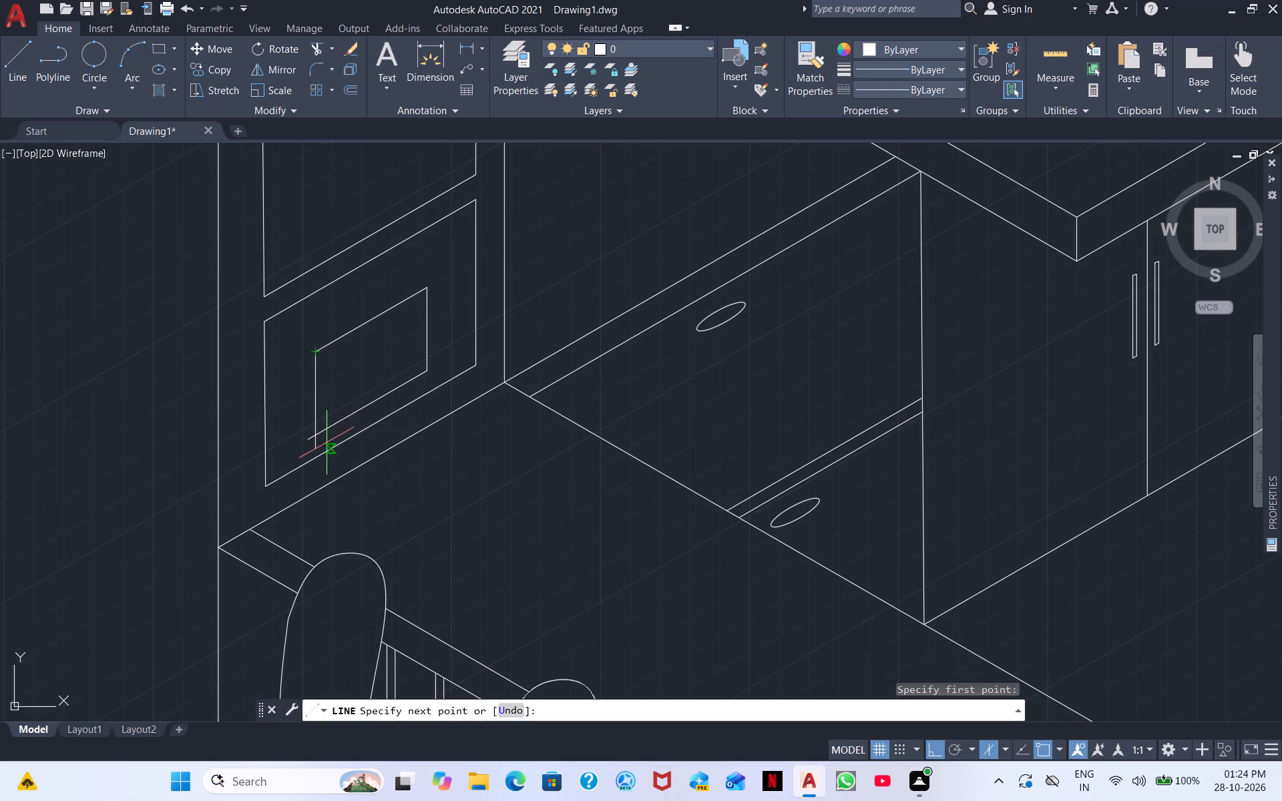
scroll(324, 444, "up", 2)
left_click(299, 460)
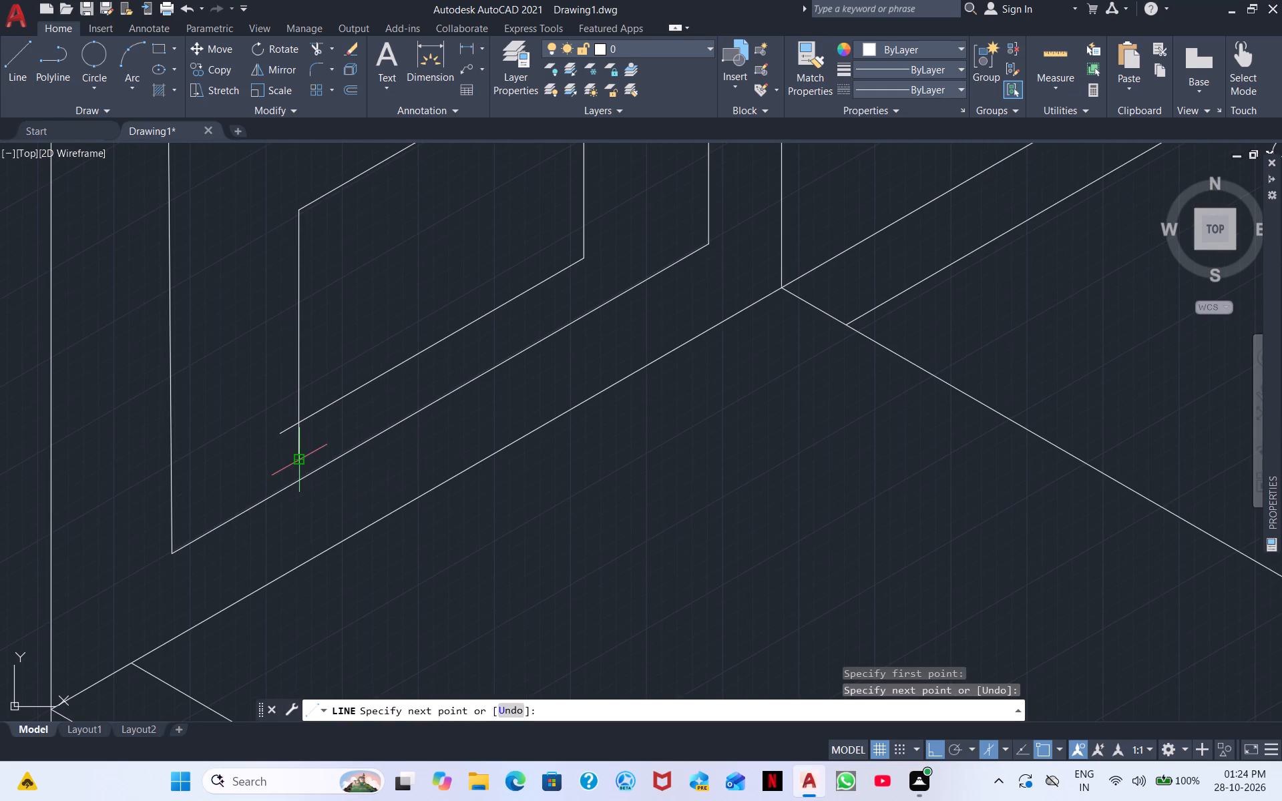
key("Escape")
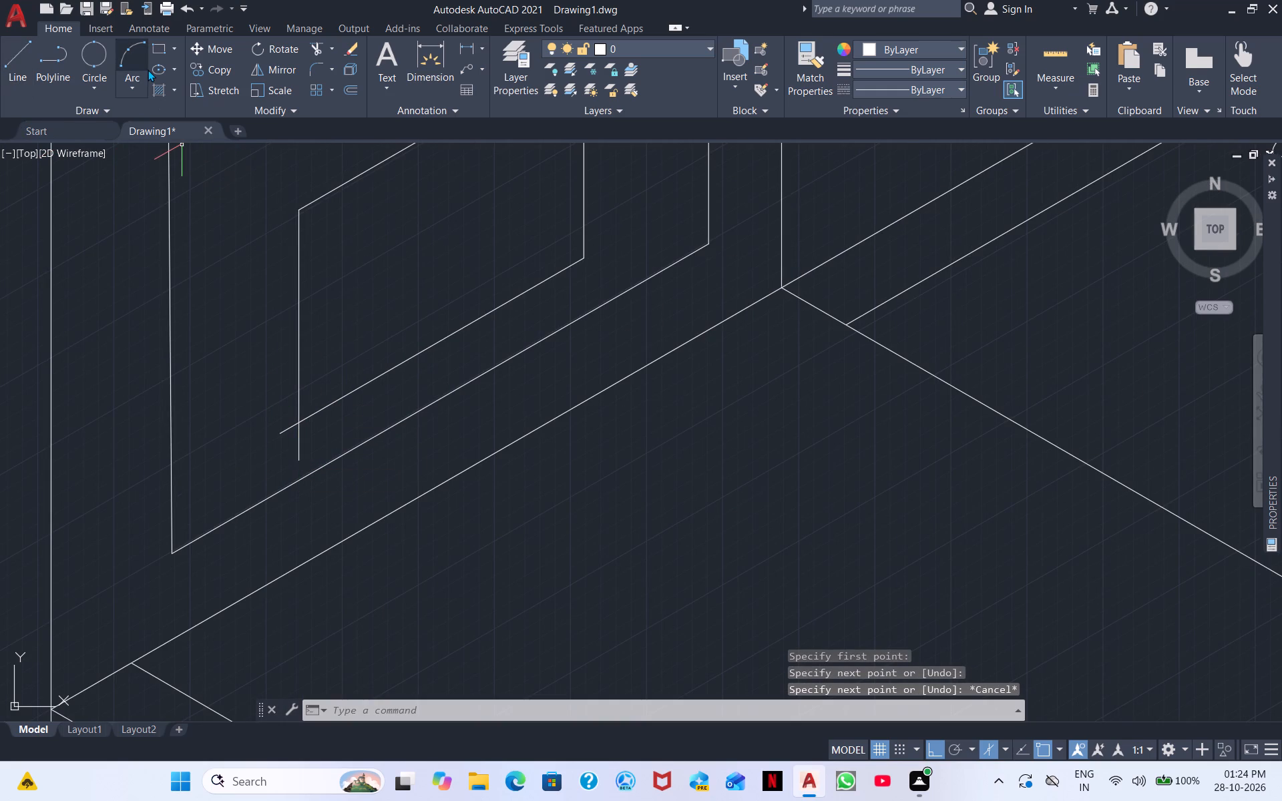
Draw a short receding line on the left isoplane from the box front's upper-left corner.
left_click(9, 69)
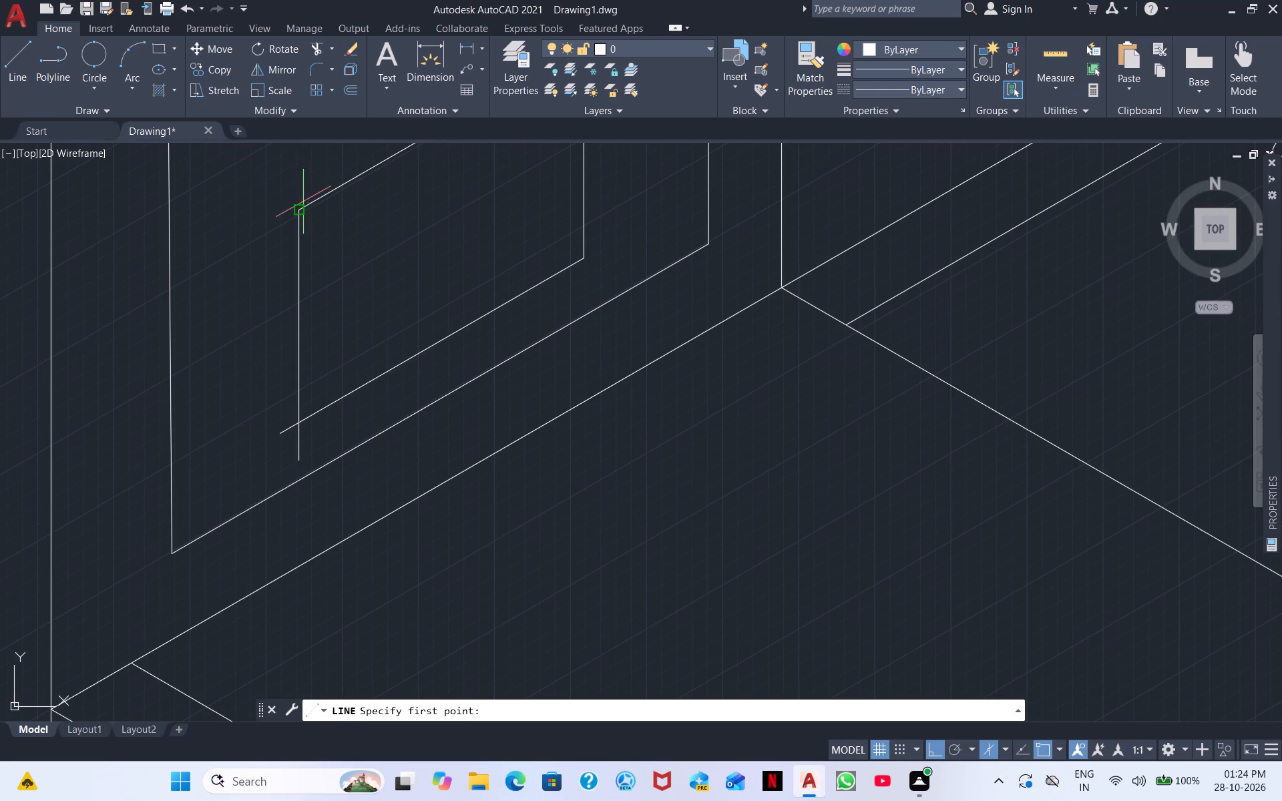
left_click(300, 207)
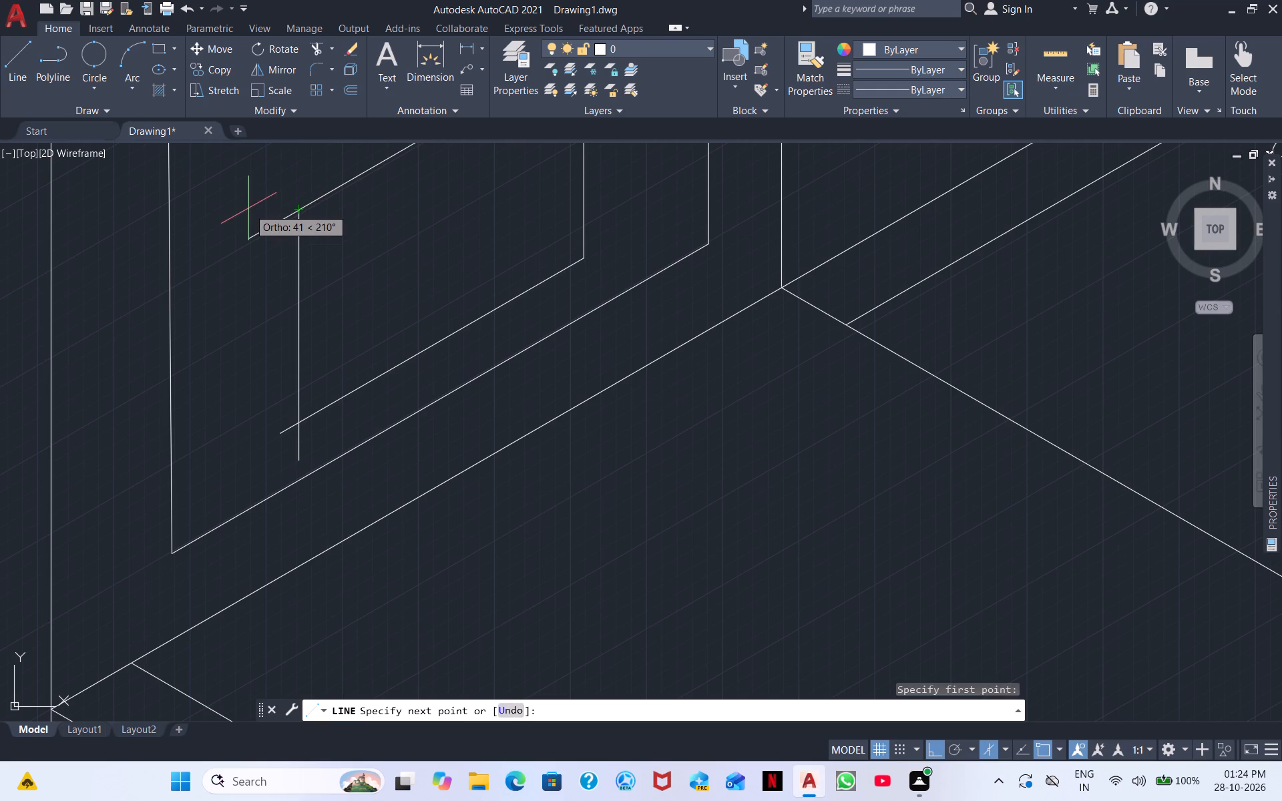
key("F5")
left_click(247, 208)
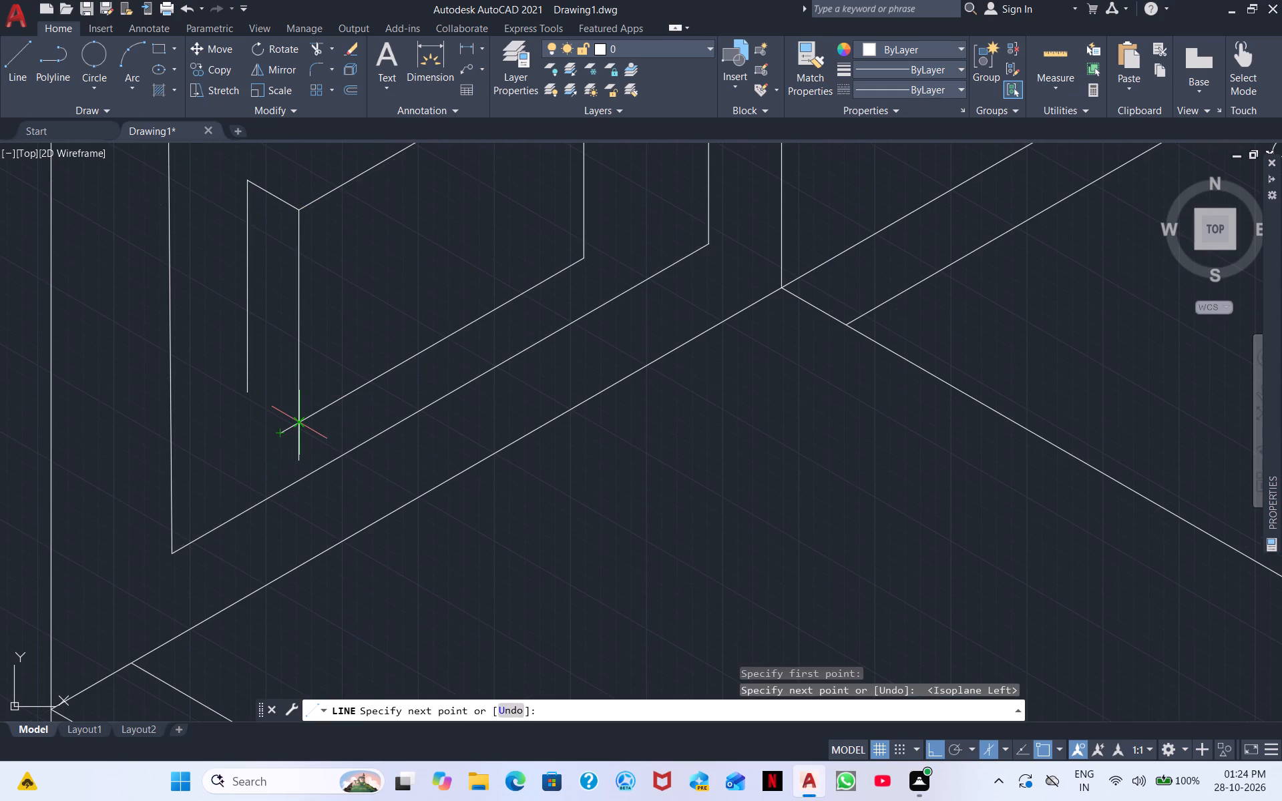
key("Escape")
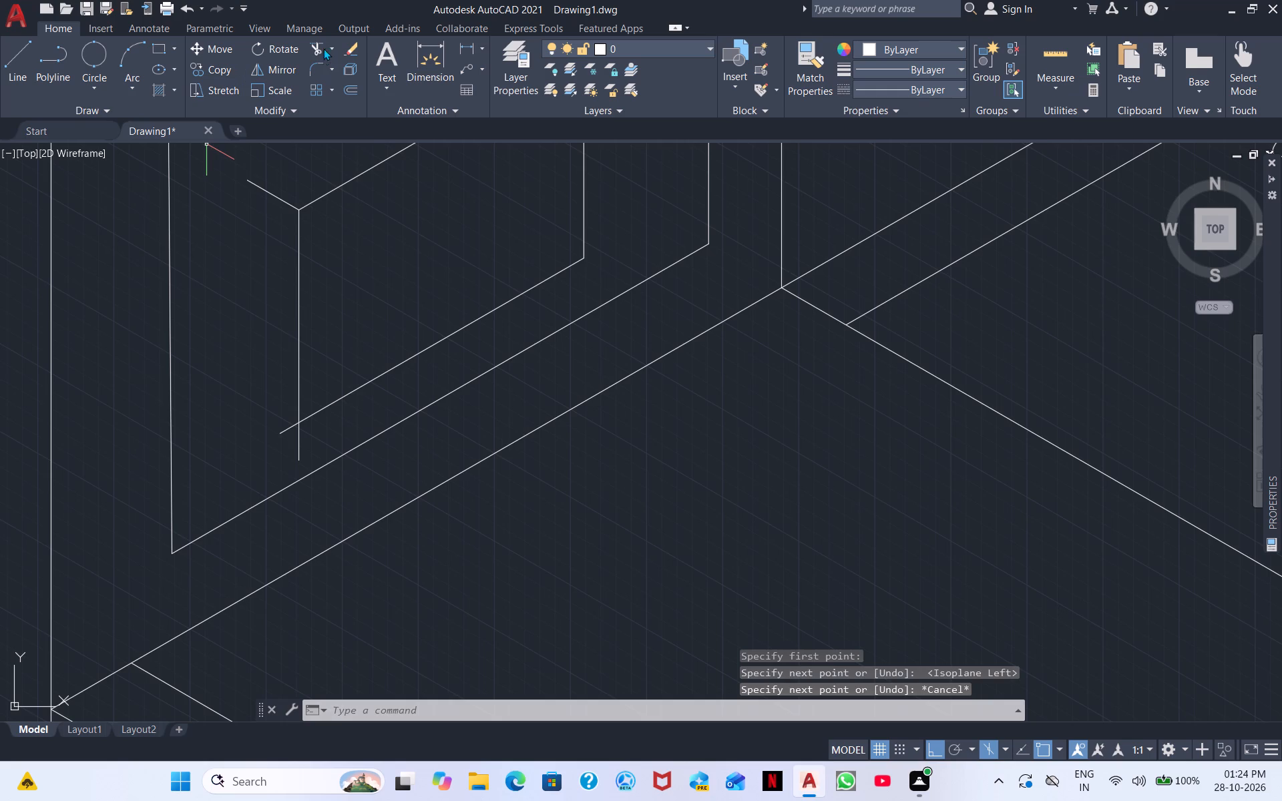
Trim the overshooting line ends at the box front's lower-left corner.
left_click(317, 47)
left_click_drag(317, 439, 285, 417)
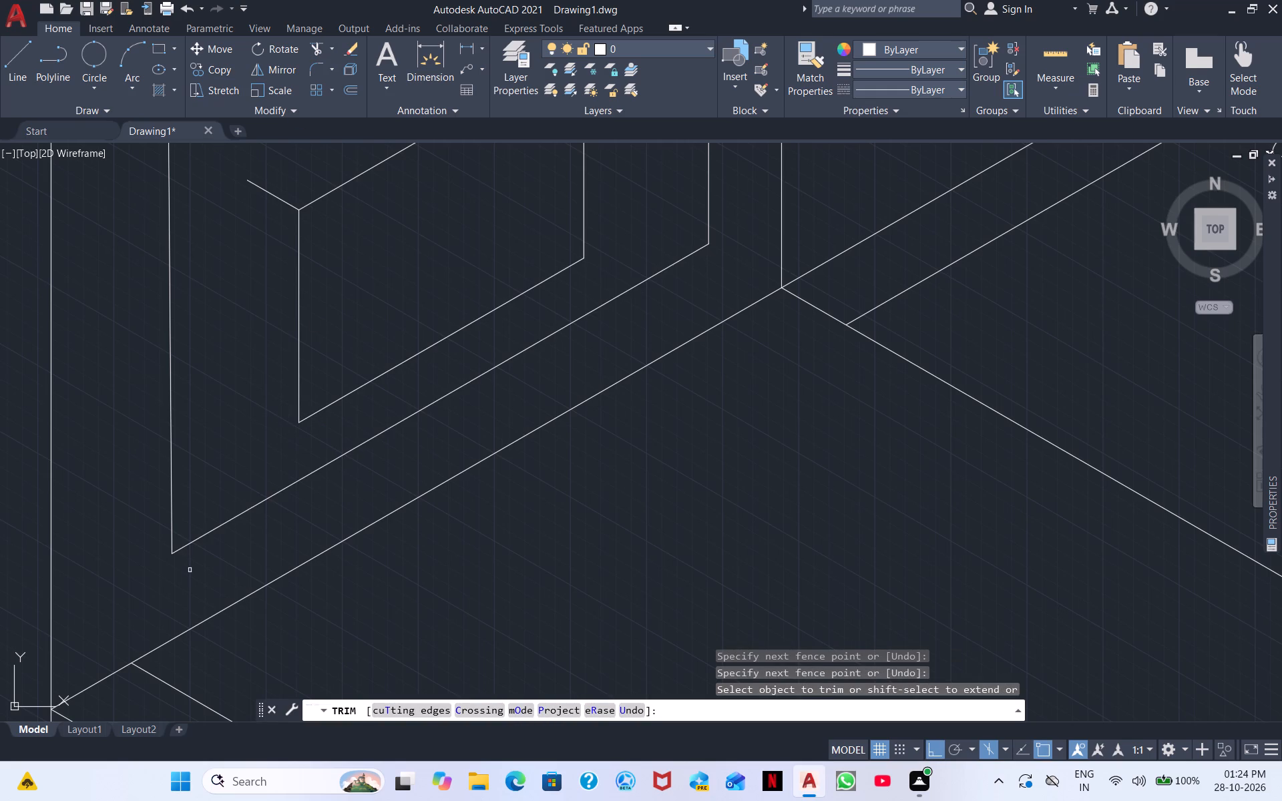
Draw the box side's rear vertical edge, about 155 units long, down from the end of the receding line.
left_click(16, 73)
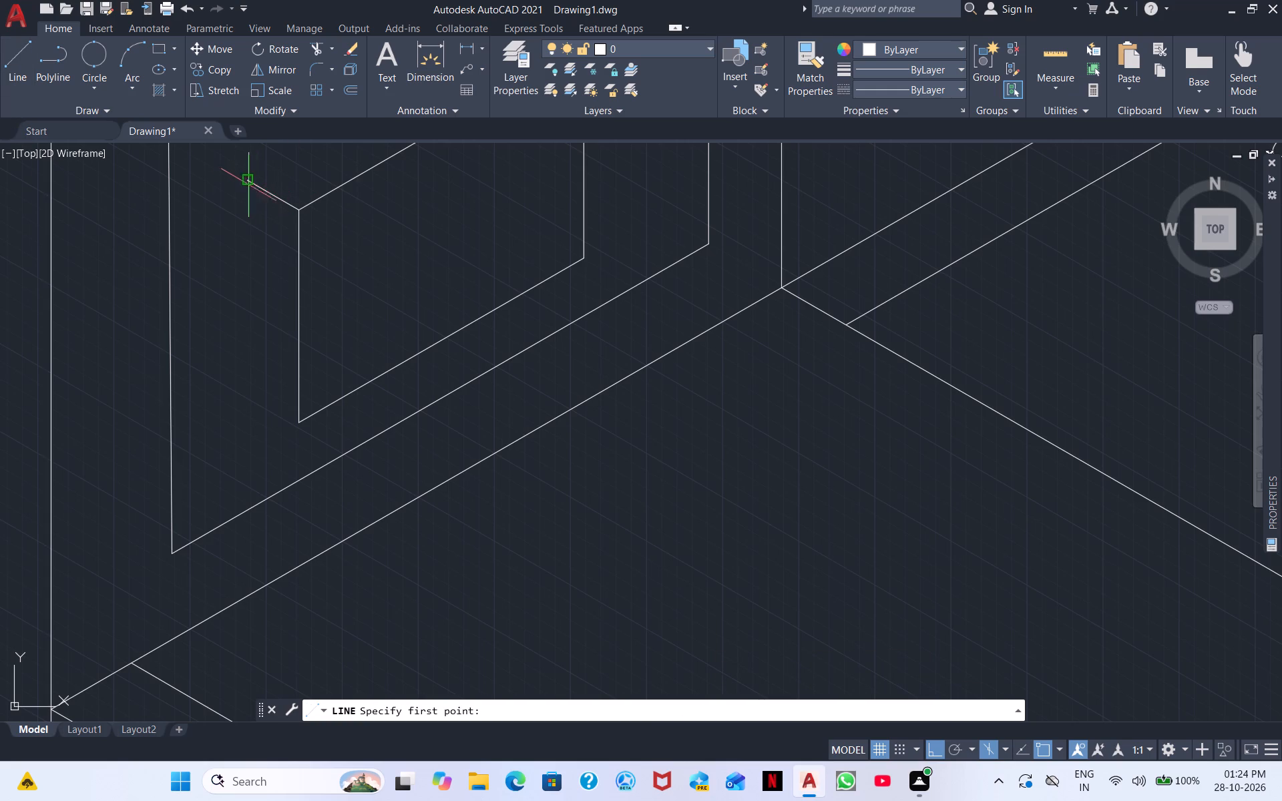
left_click(243, 182)
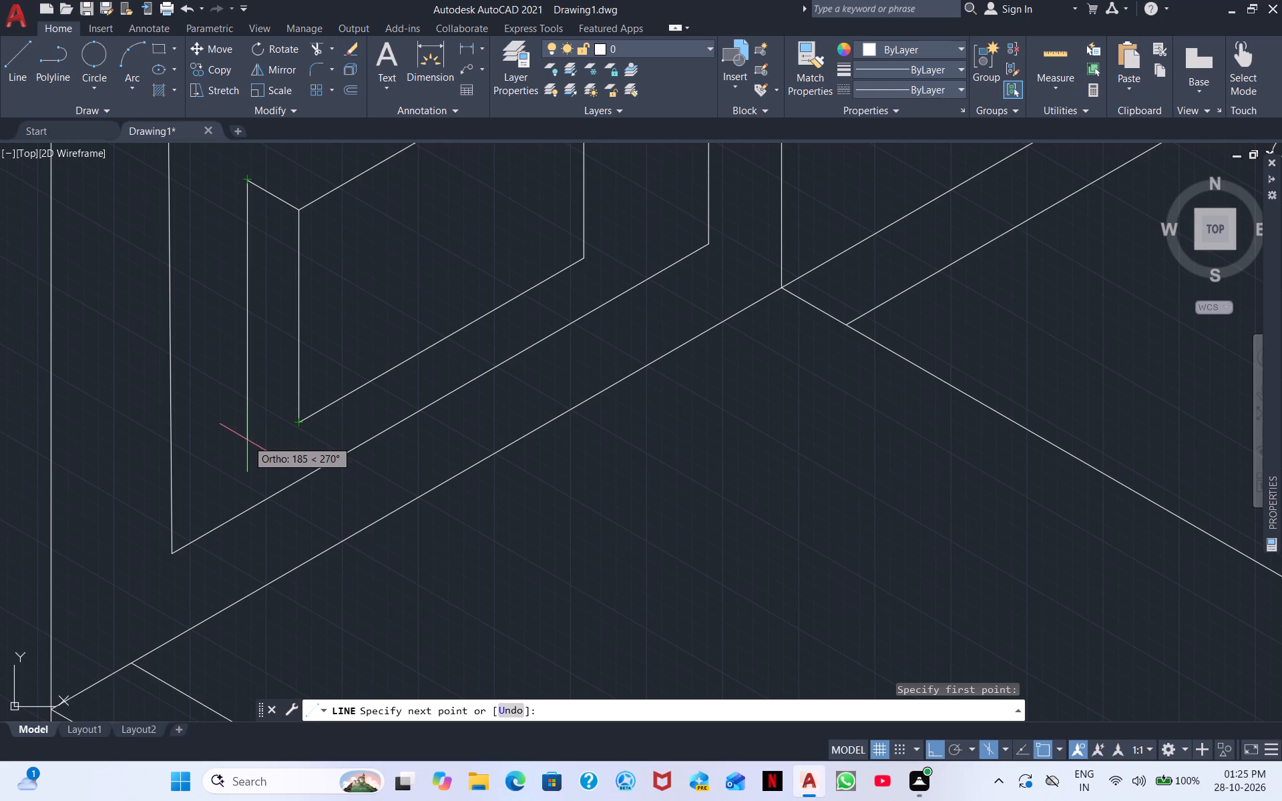
left_click(248, 400)
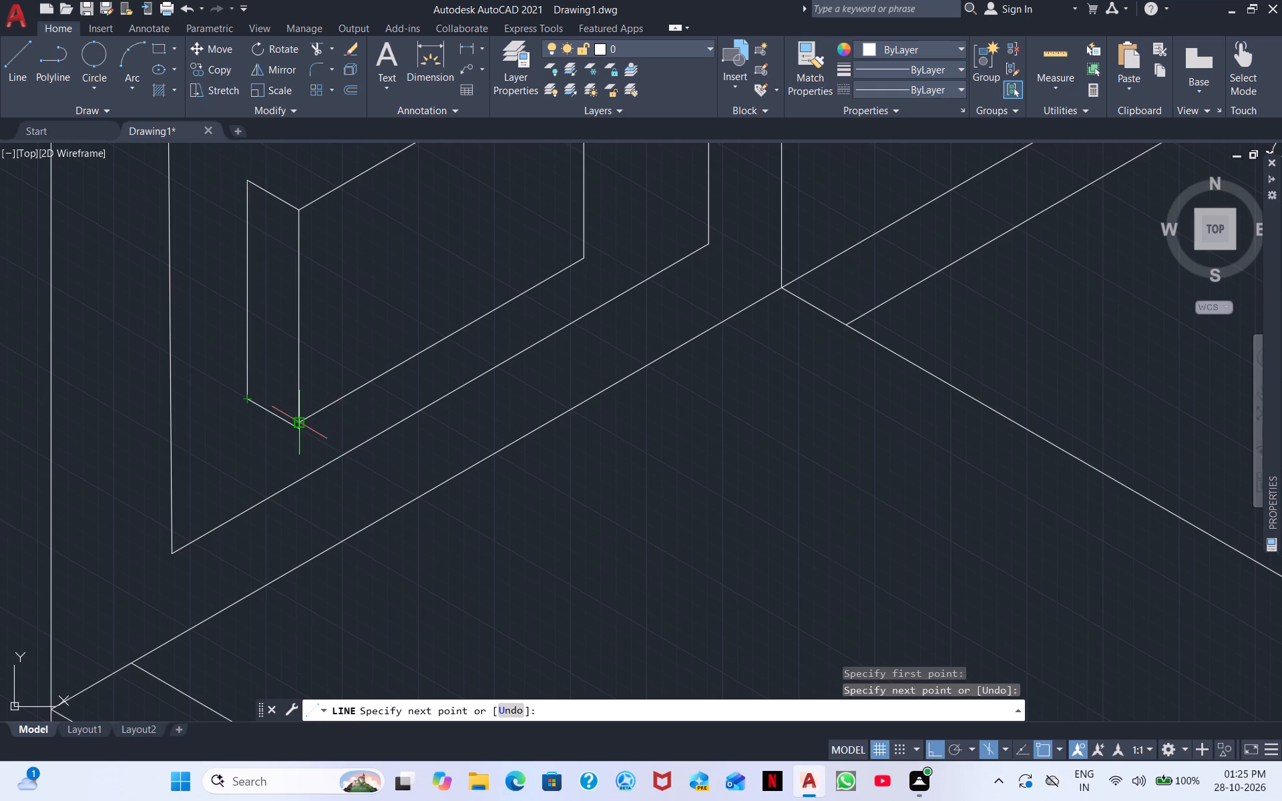
key("Escape")
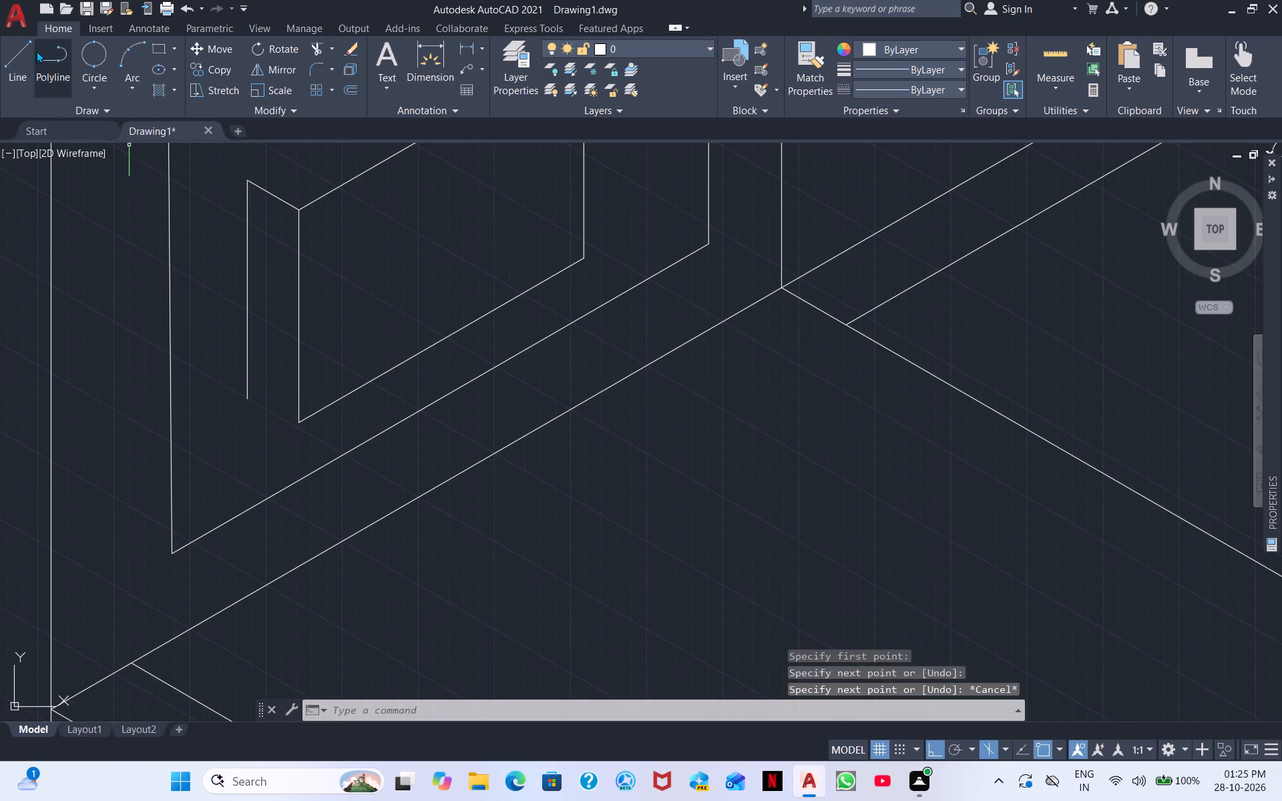
Draw the box side's receding bottom edge from the front's lower-left corner past the rear vertical edge.
left_click(16, 51)
left_click(302, 425)
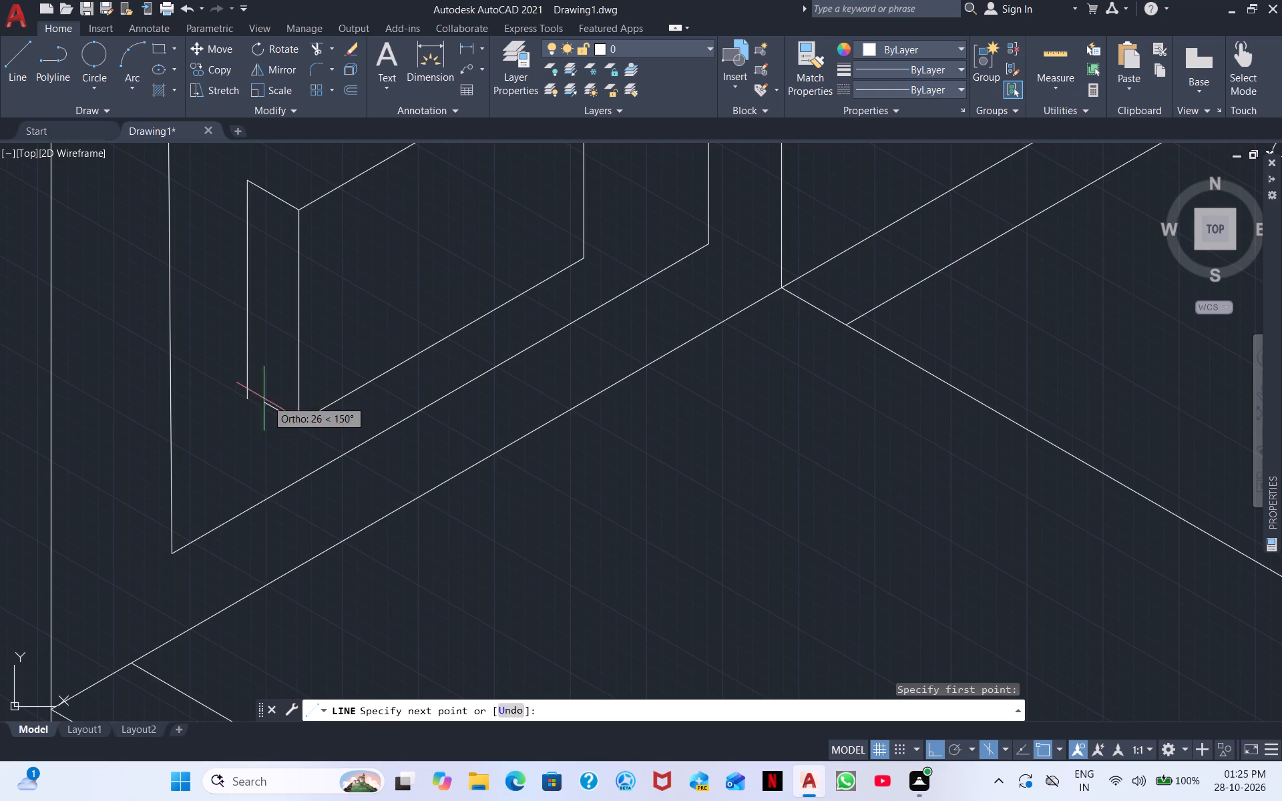
left_click(216, 361)
key("Escape")
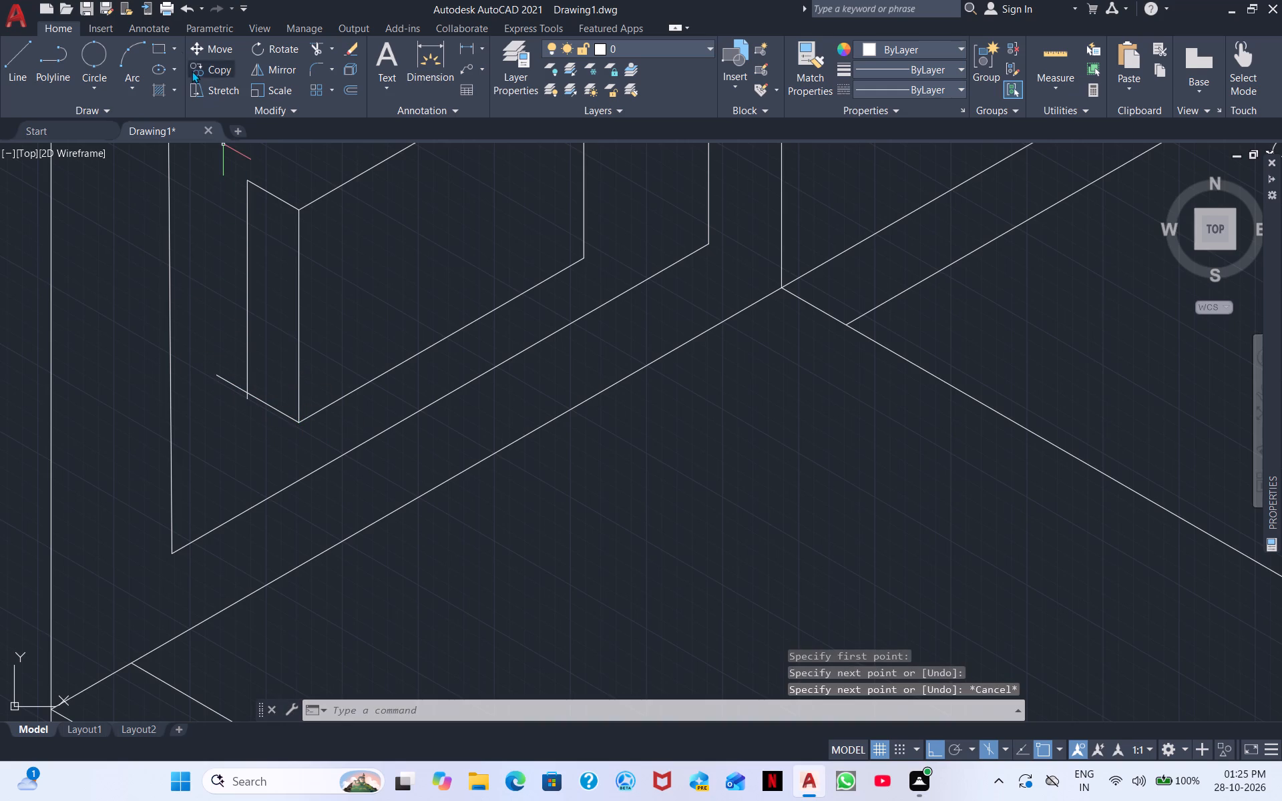
Trim the overshooting line ends at the rear lower corner of the box side.
left_click(314, 46)
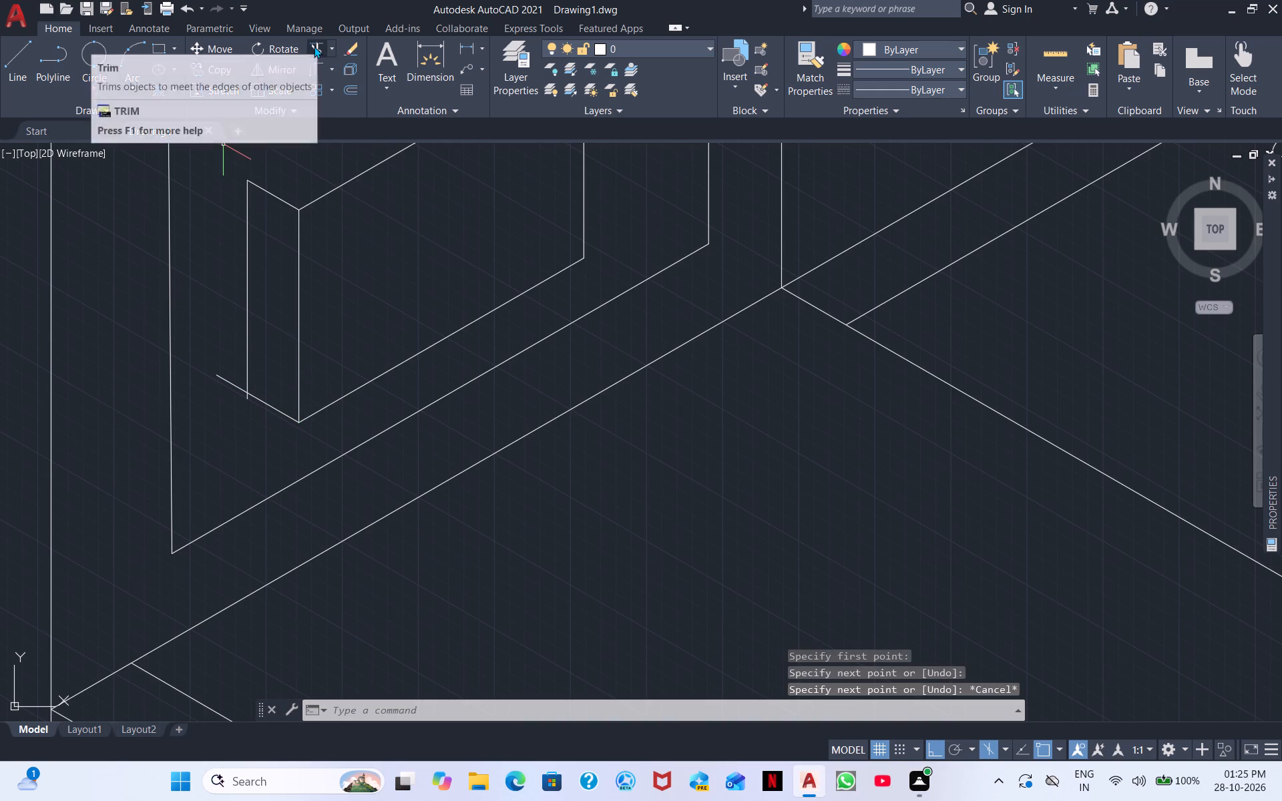
left_click(236, 385)
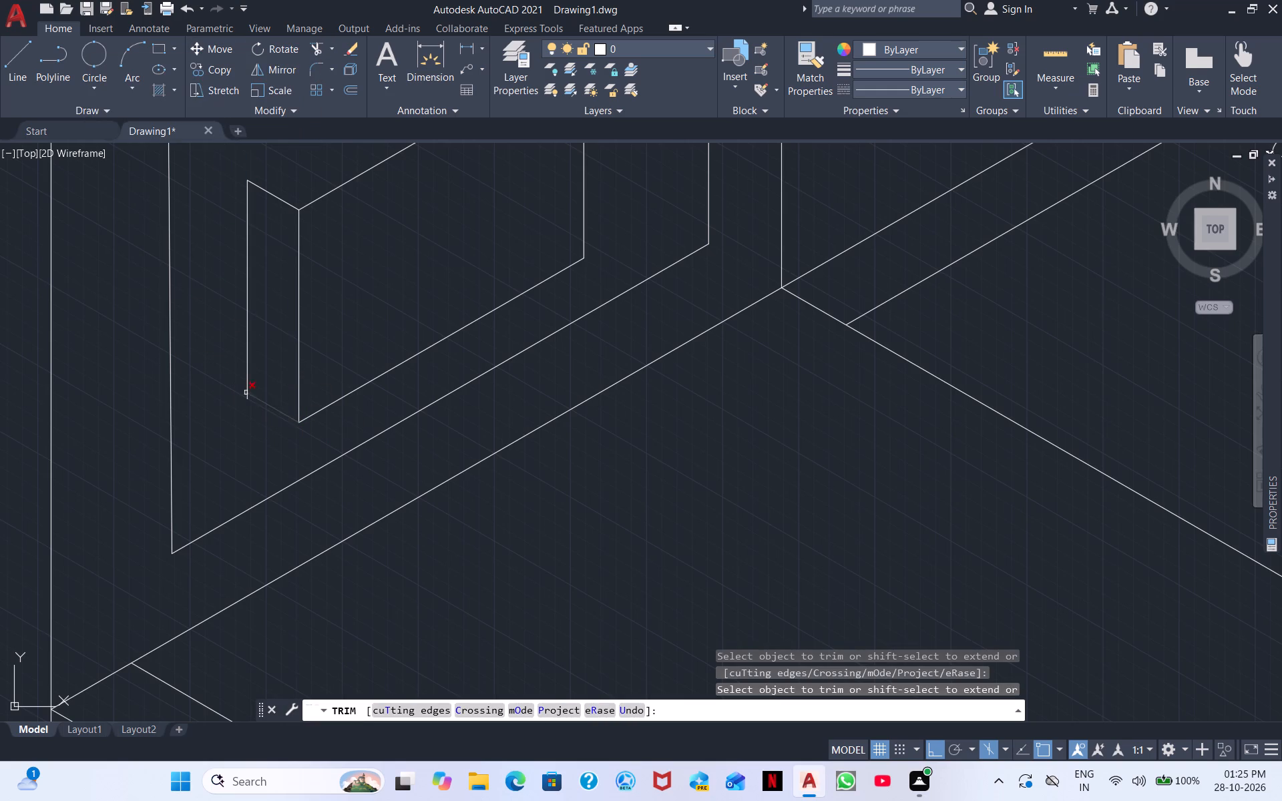
left_click(245, 399)
middle_click_drag(289, 277, 197, 384)
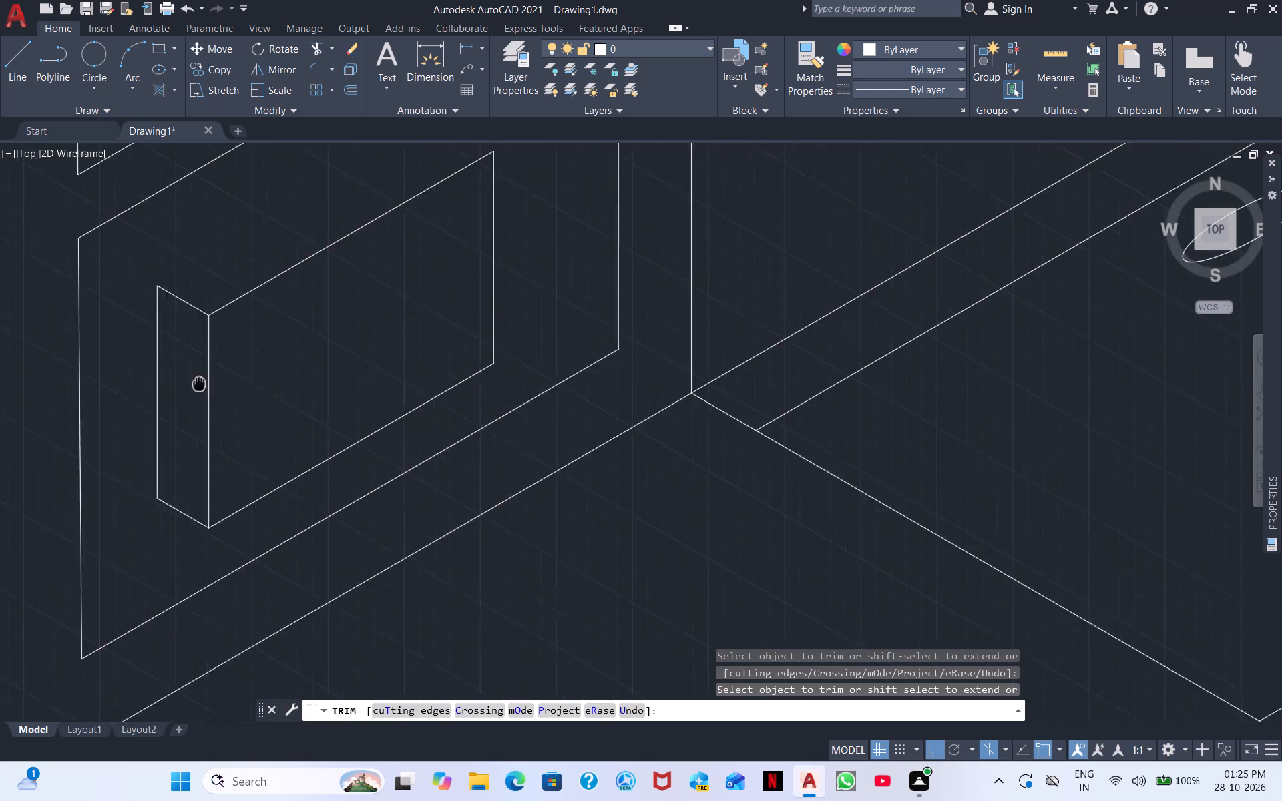
middle_click_drag(197, 384, 114, 448)
right_click(274, 364)
left_click(348, 378)
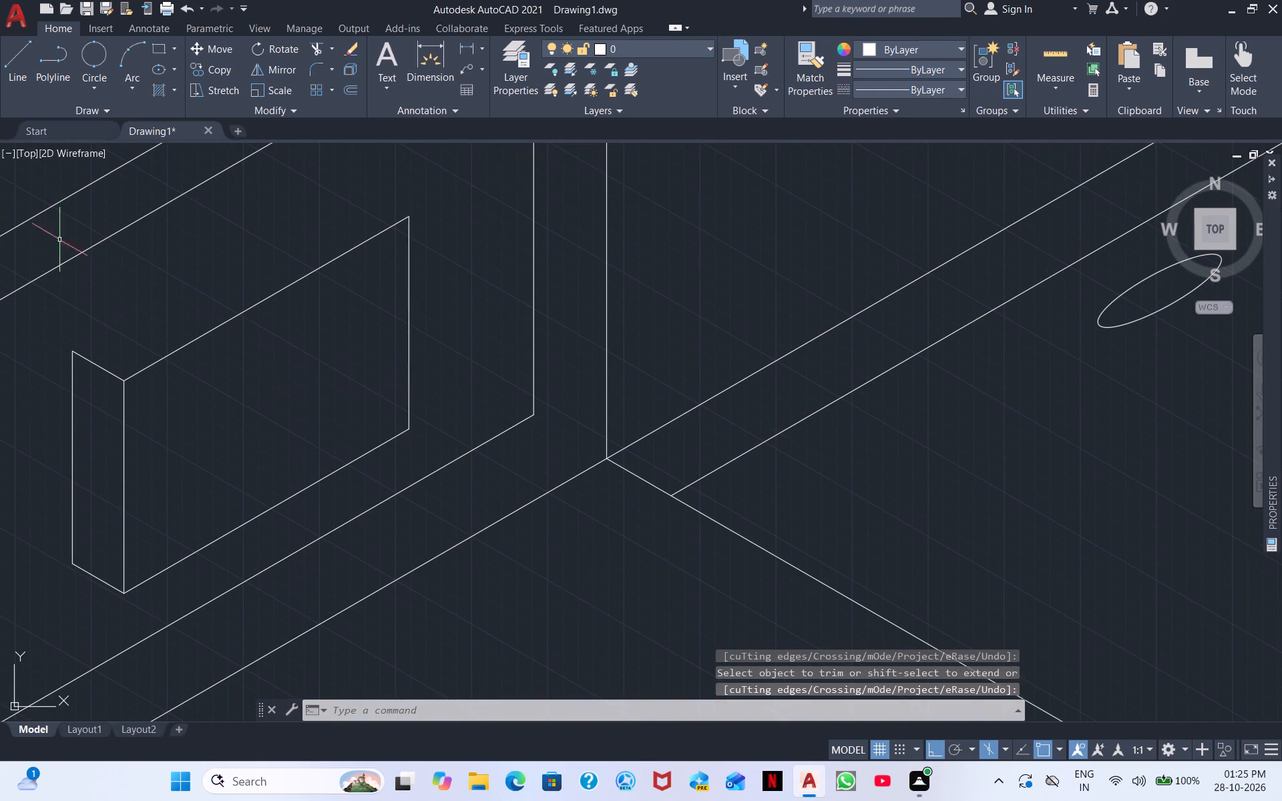
Draw the box top's rear edge on the top isoplane from the side's rear upper corner, parallel to the front's top edge.
left_click(21, 63)
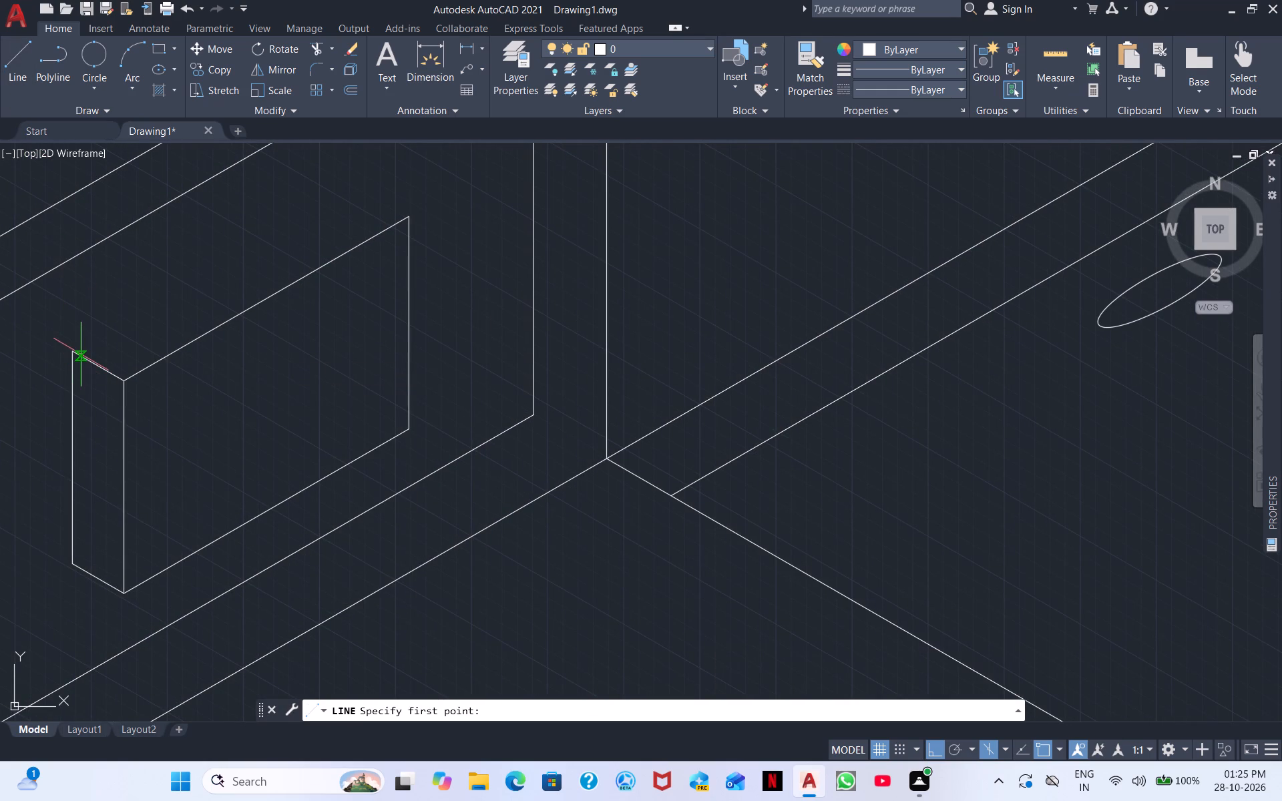
left_click(71, 347)
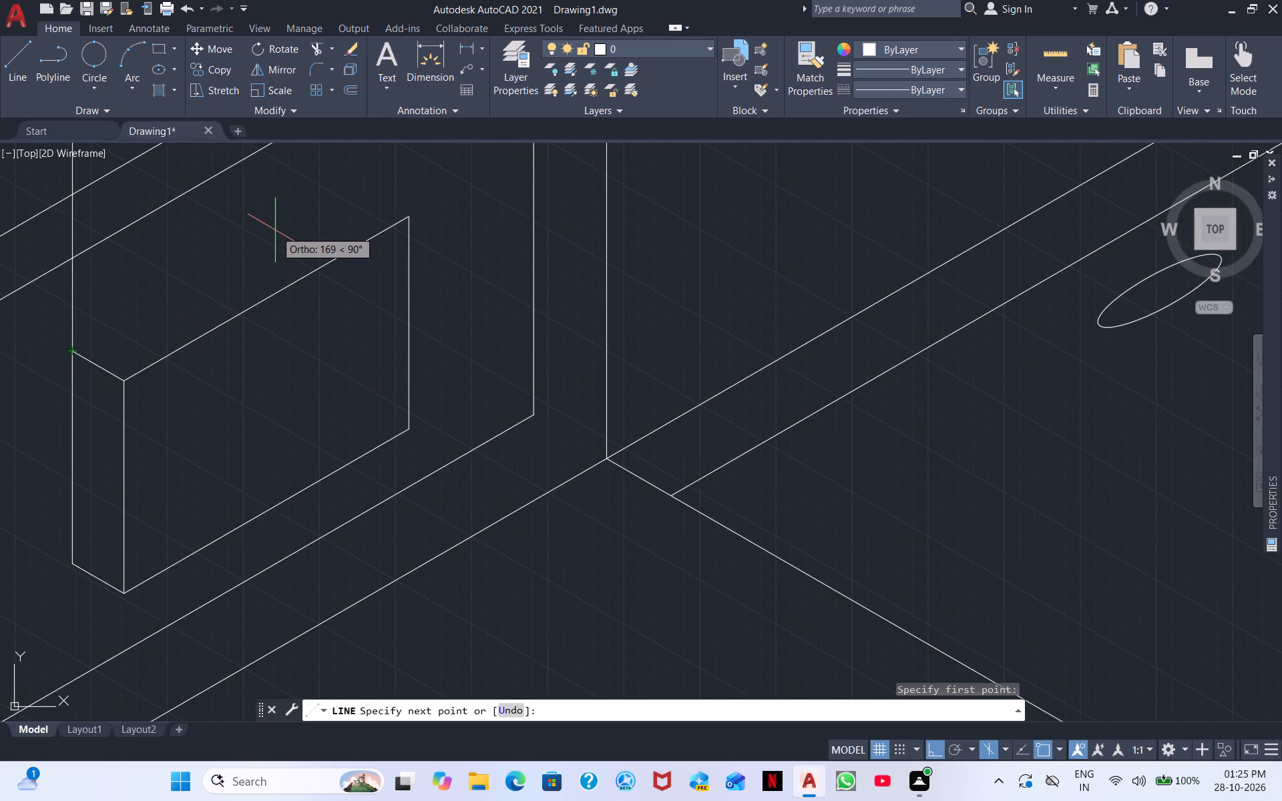
key("F5")
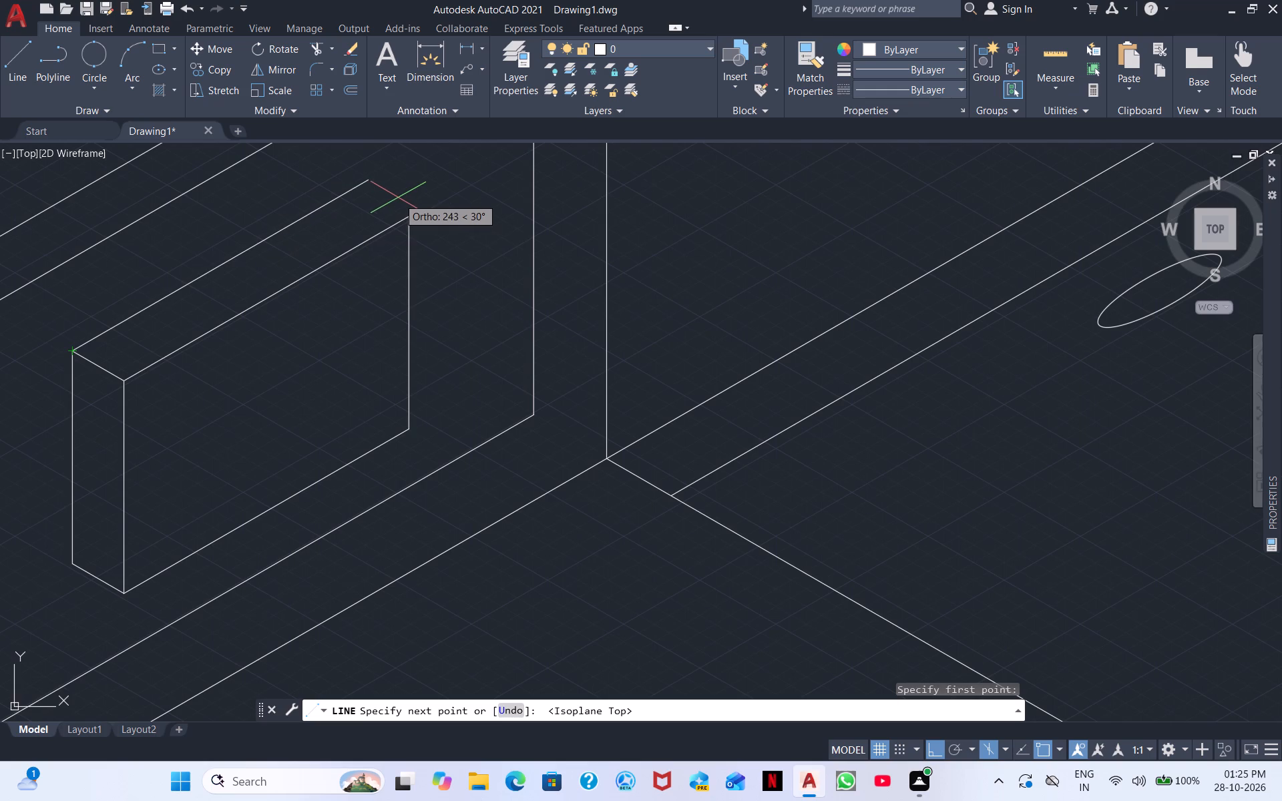
left_click(420, 171)
key("Escape")
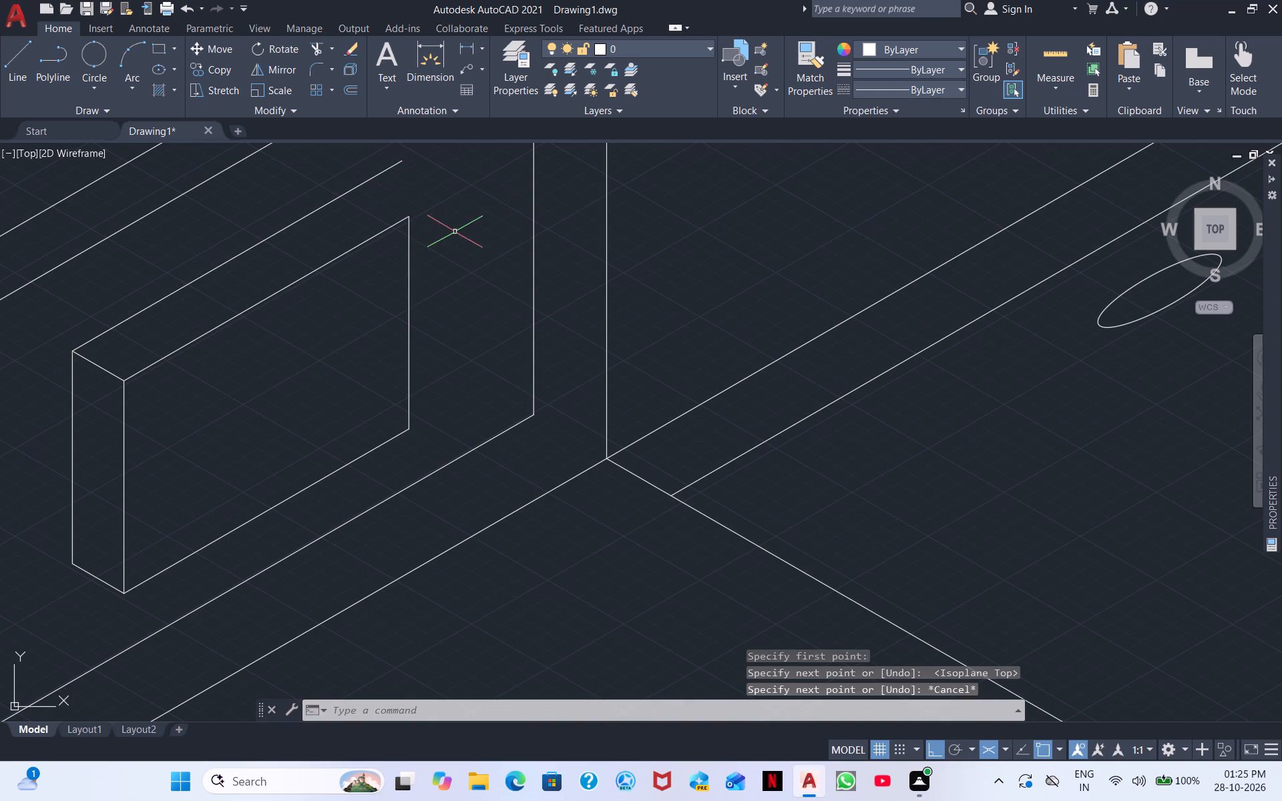
Draw the box top's receding edge from the front's upper-right corner past the rear top edge.
right_click(455, 232)
left_click(501, 248)
left_click(407, 215)
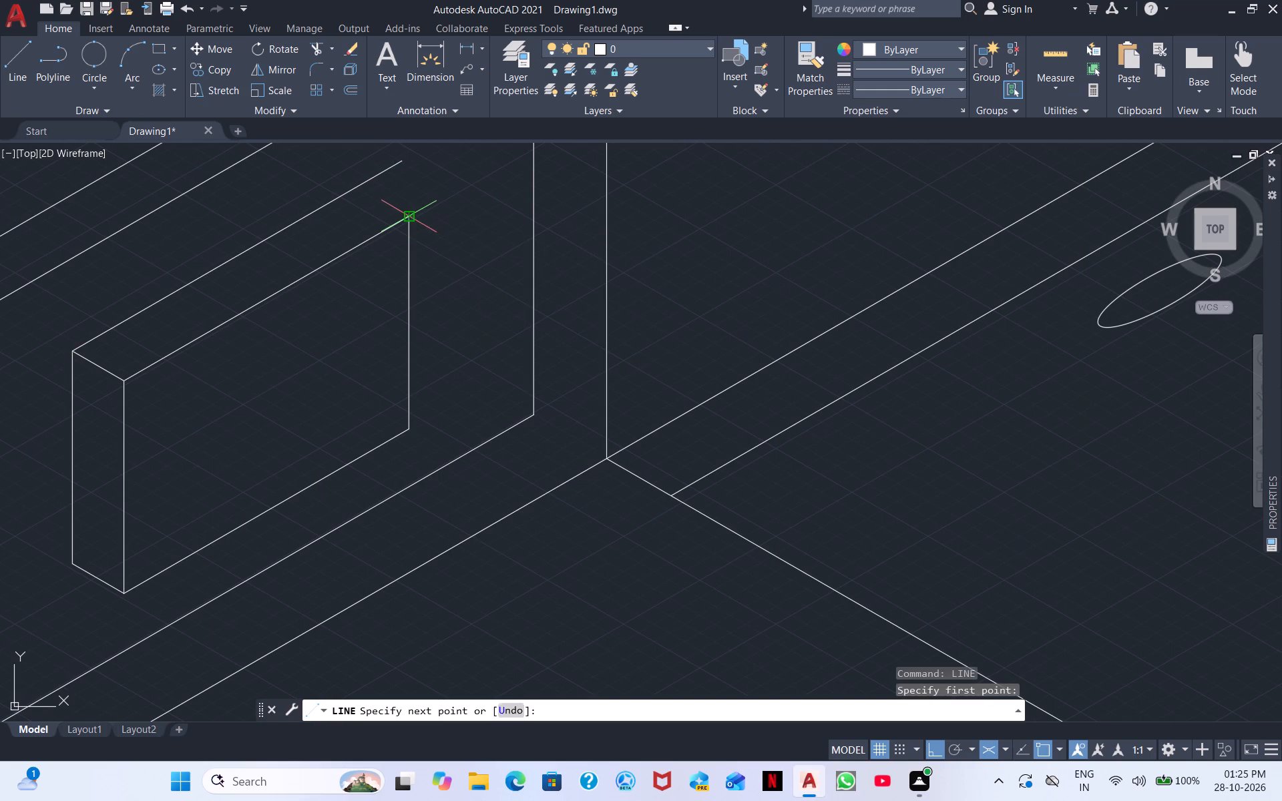
left_click(304, 161)
key("Escape")
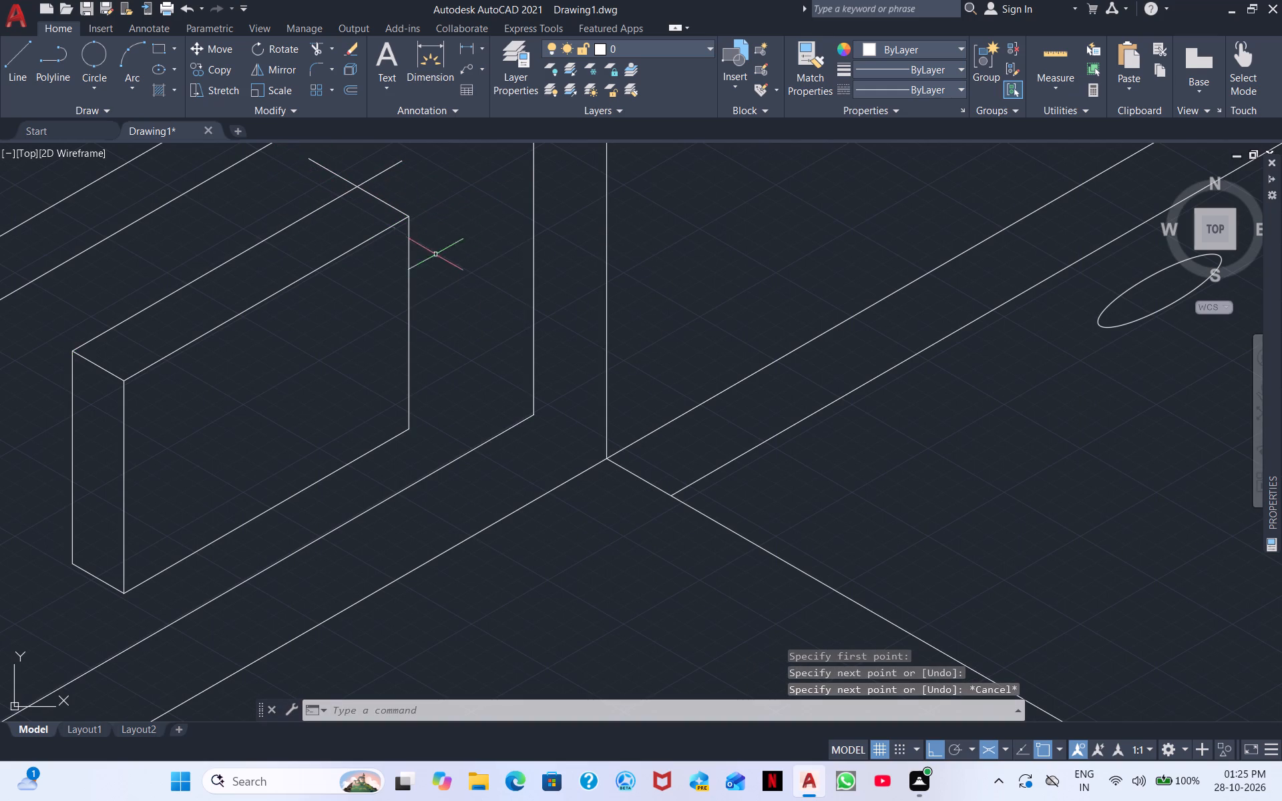
Trim both overshooting line ends where the box top's rear edge and receding right edge cross.
left_click(311, 51)
left_click_drag(322, 188, 395, 190)
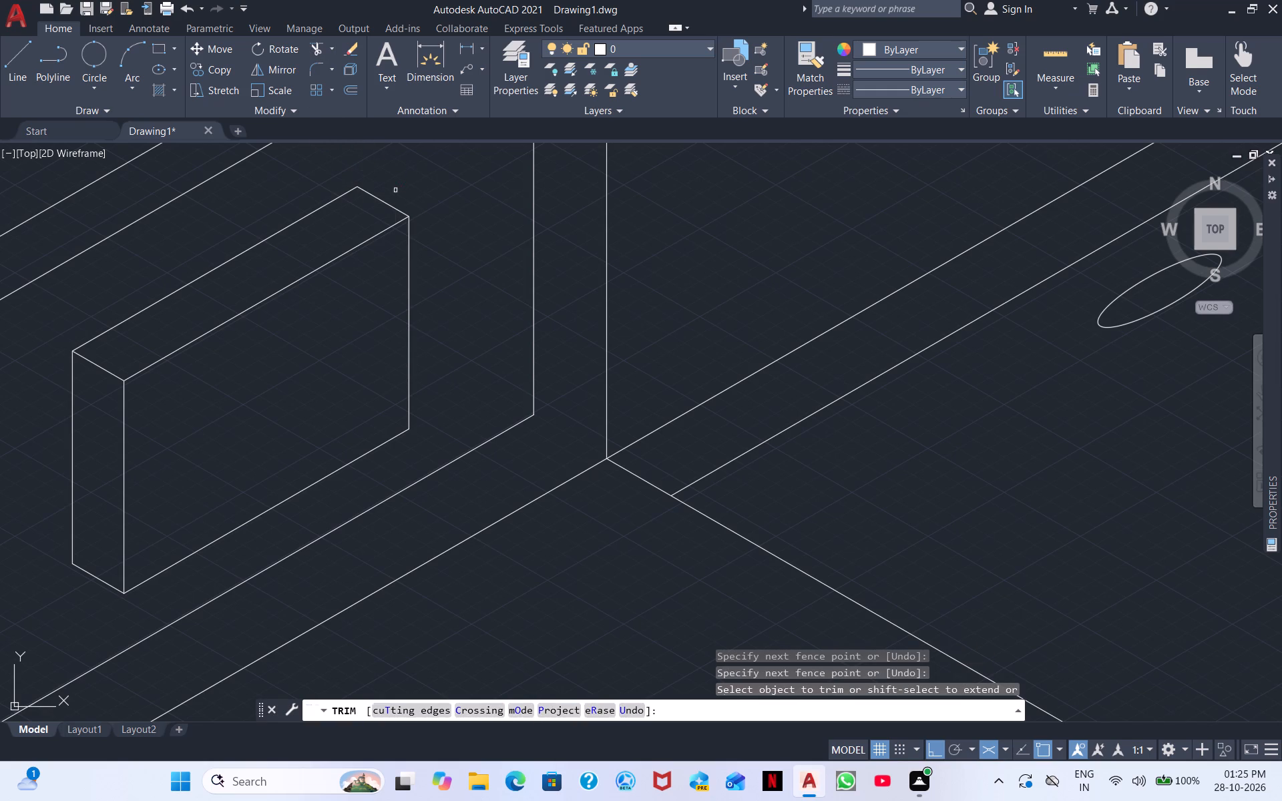
Draw a vertical line on the right isoplane near the box front's left edge, from its top edge past its bottom edge.
middle_click_drag(254, 403, 345, 284)
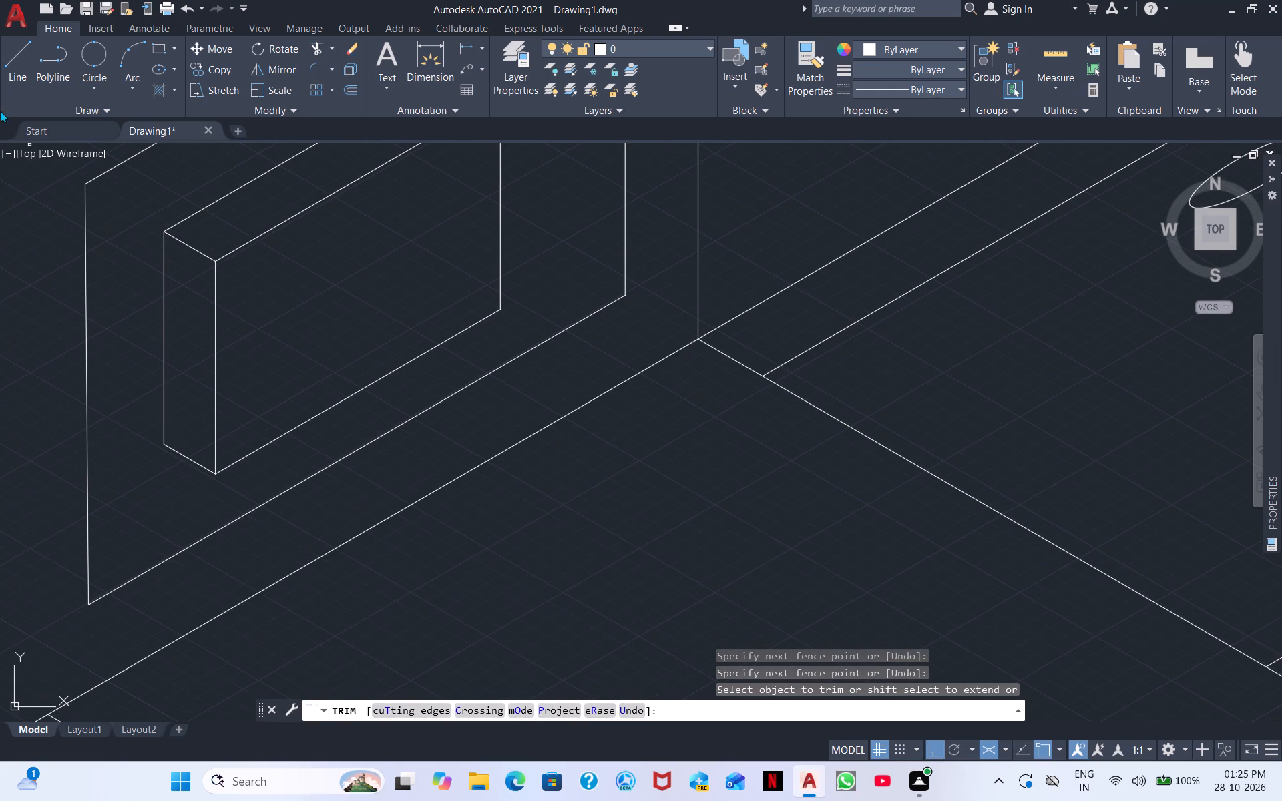
left_click(14, 63)
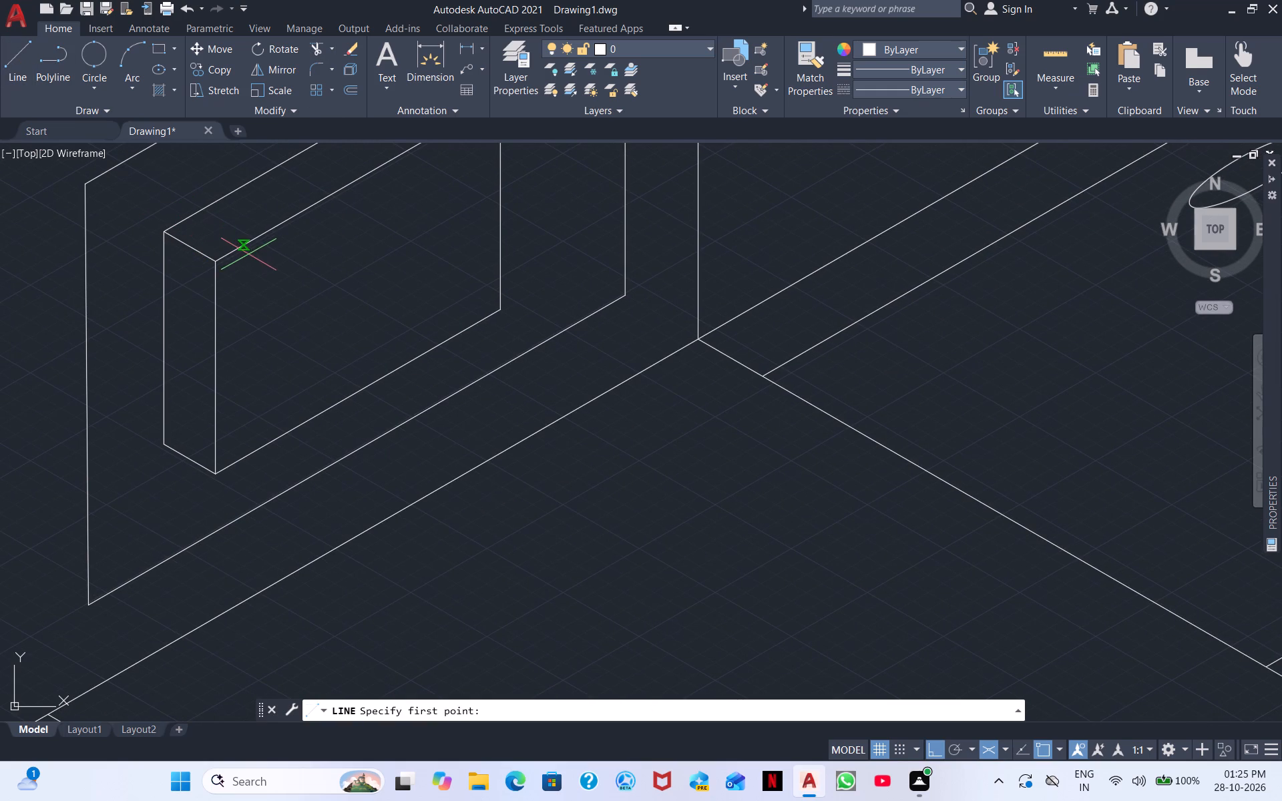
left_click(253, 239)
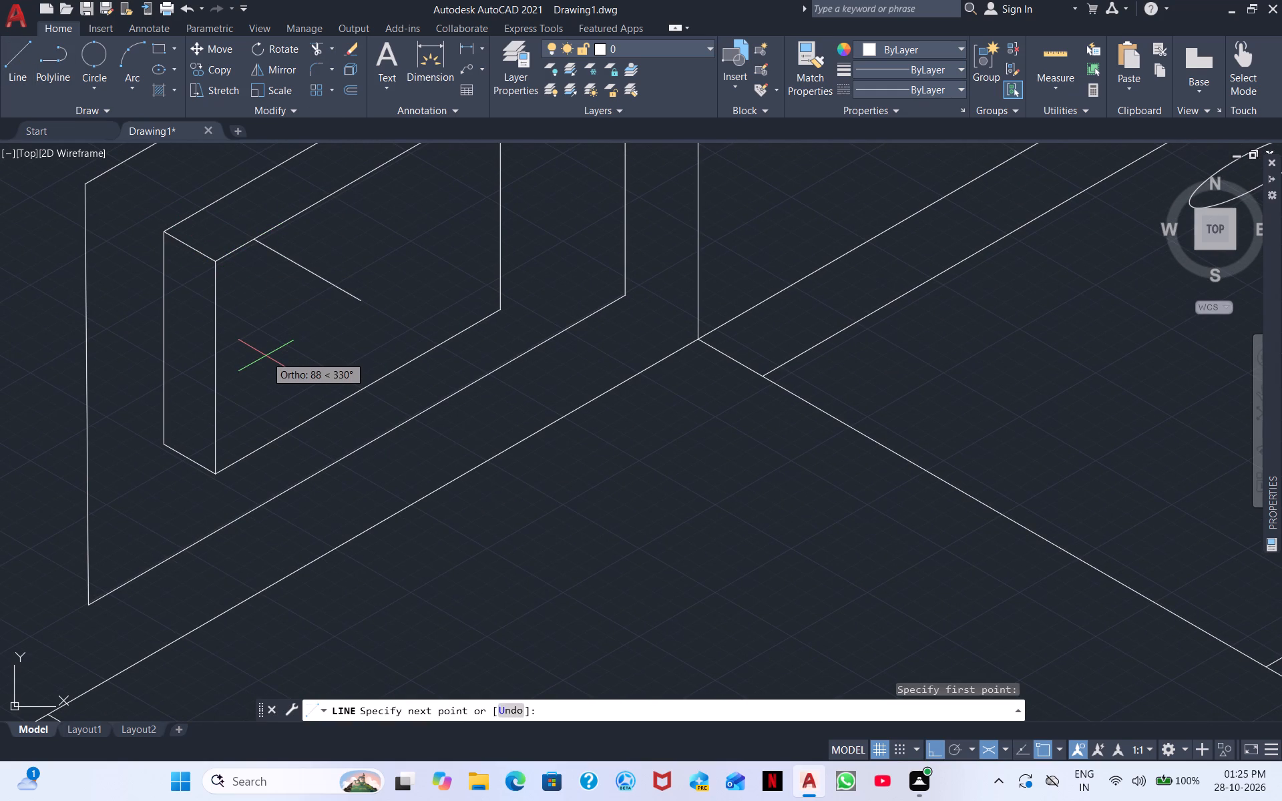
key("F5")
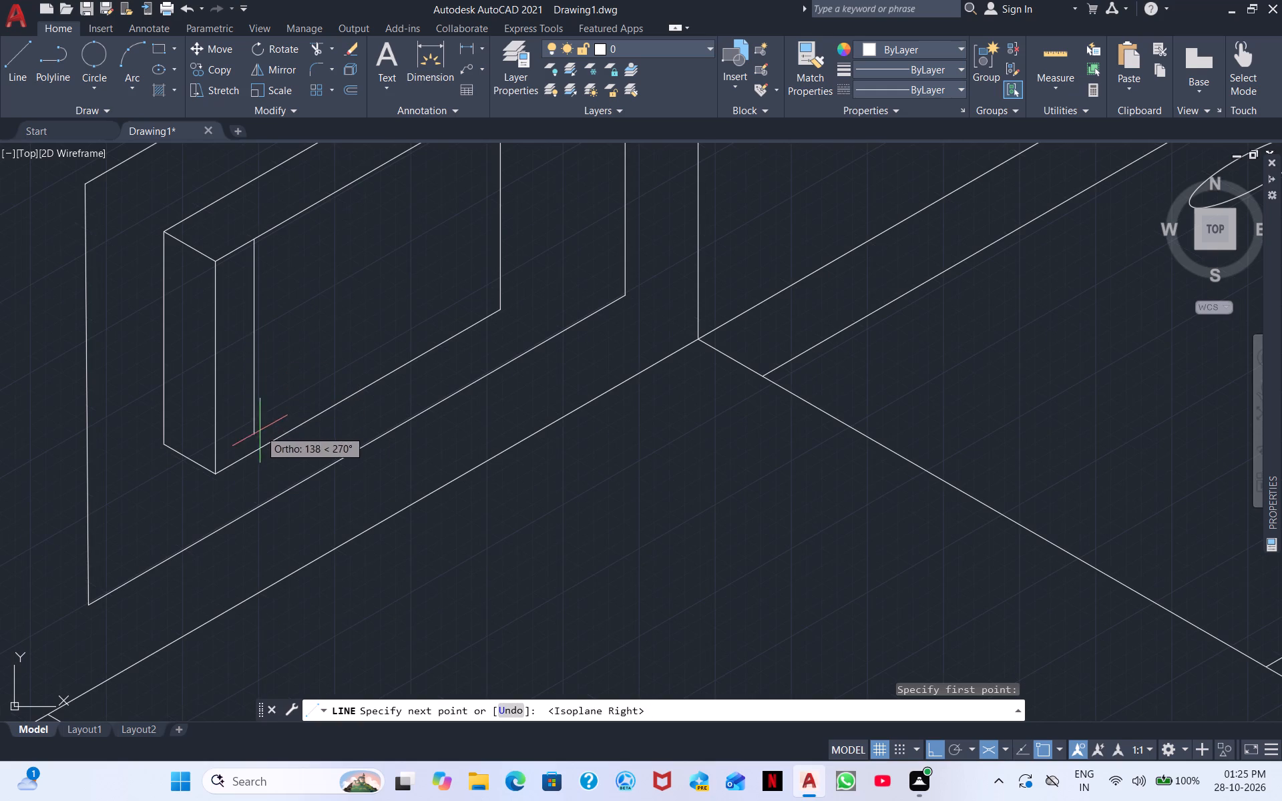
left_click(265, 461)
key("Escape")
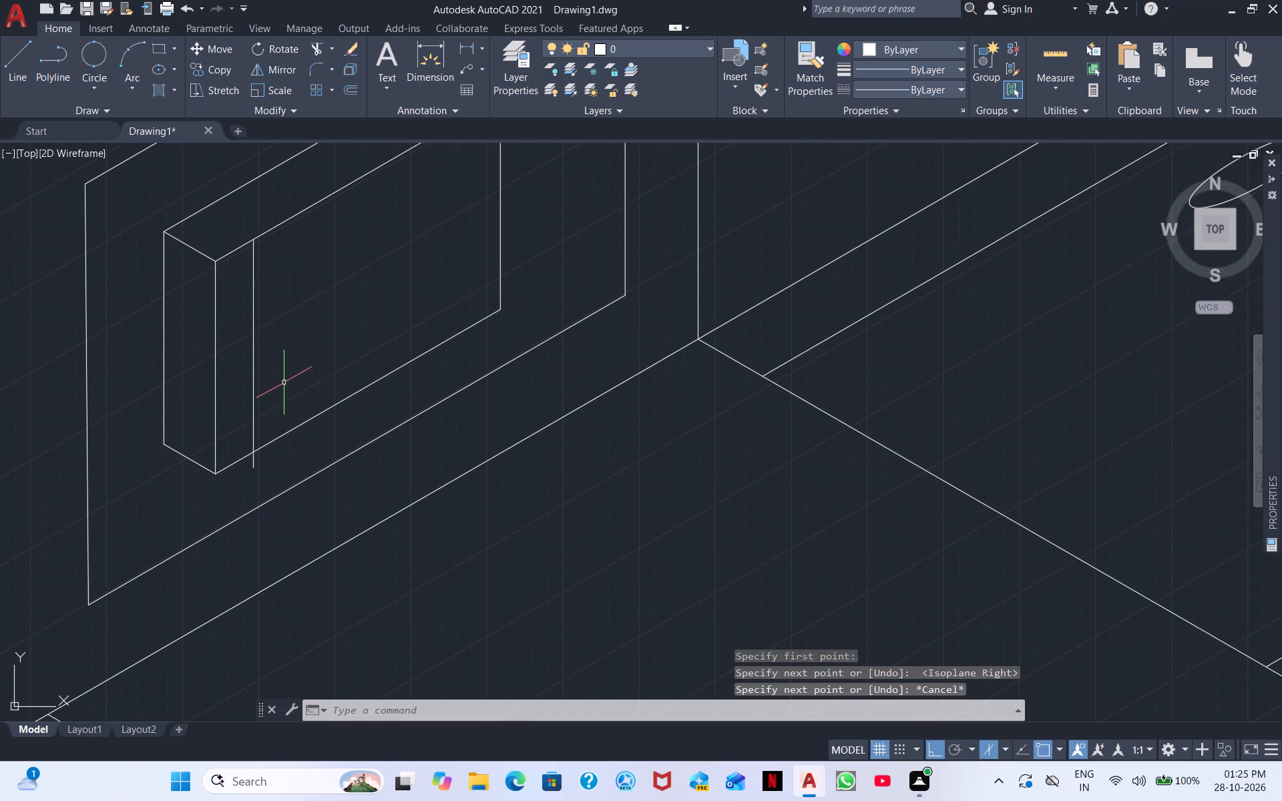
Draw a second vertical line on the box front, right of the first, from the top edge past the bottom edge.
right_click(300, 256)
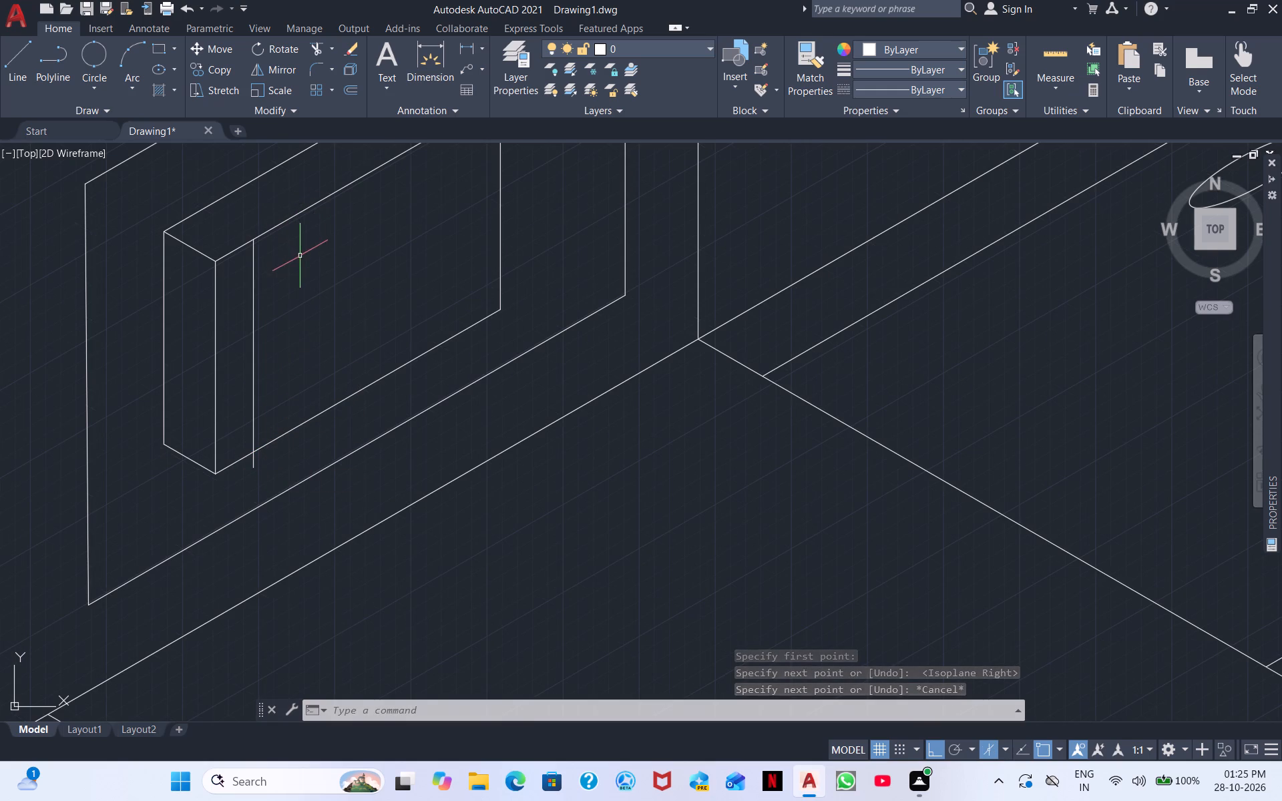
left_click(339, 264)
left_click_drag(294, 212, 299, 270)
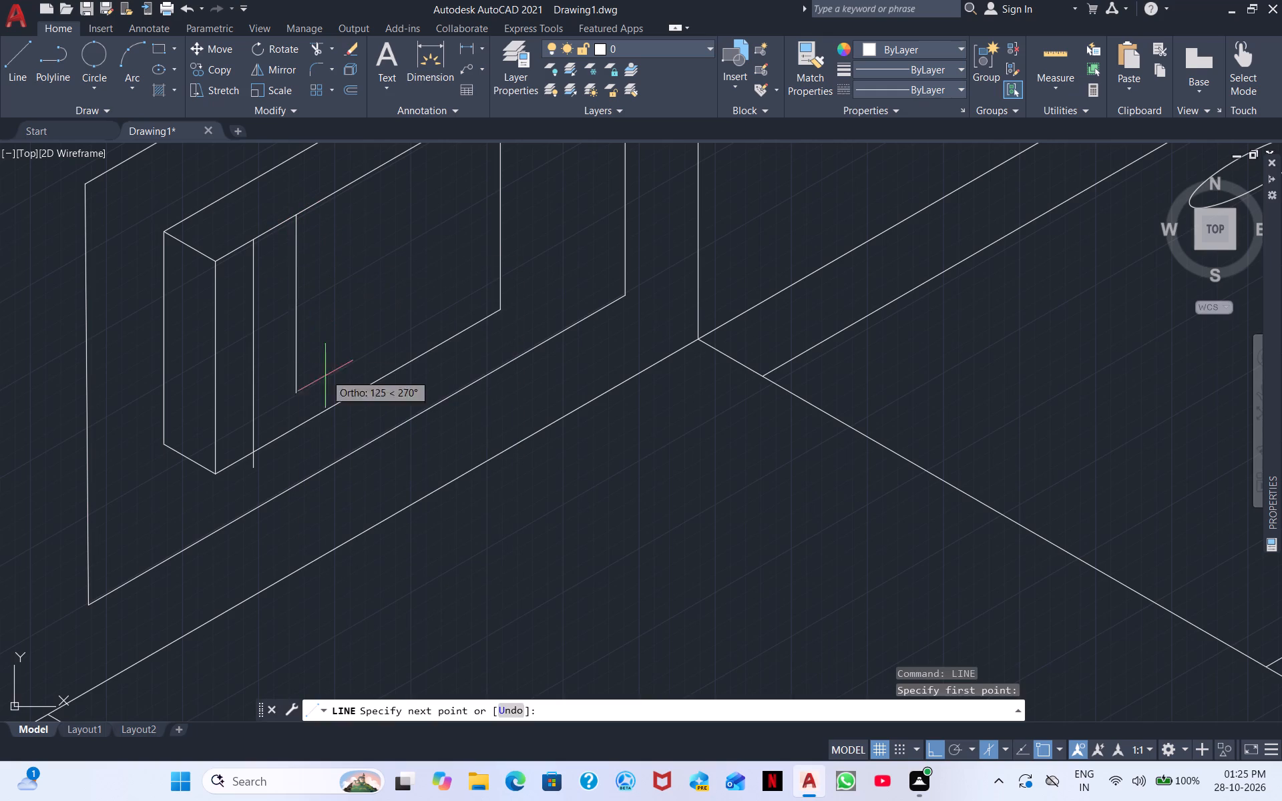
left_click(312, 444)
right_click(346, 388)
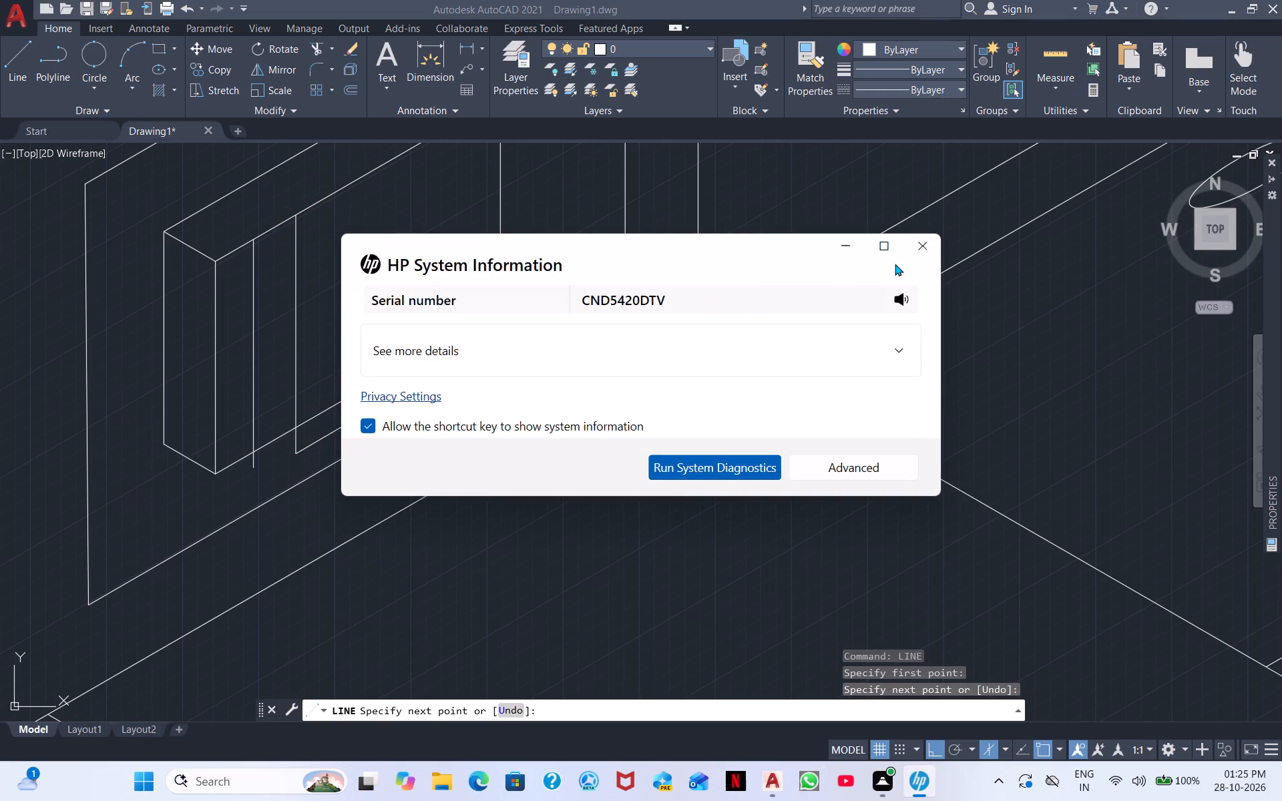
left_click(922, 250)
key("ctrl+alt+shift+super+space")
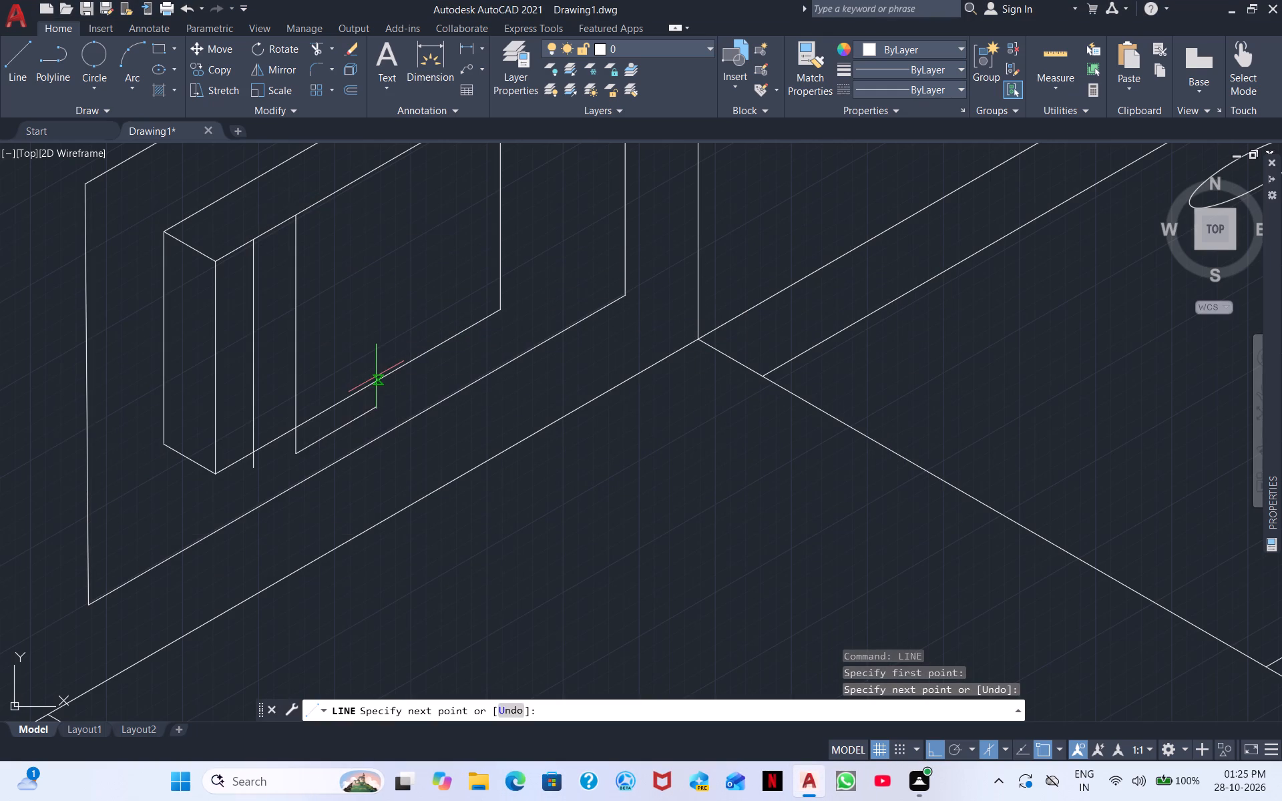
key("Escape")
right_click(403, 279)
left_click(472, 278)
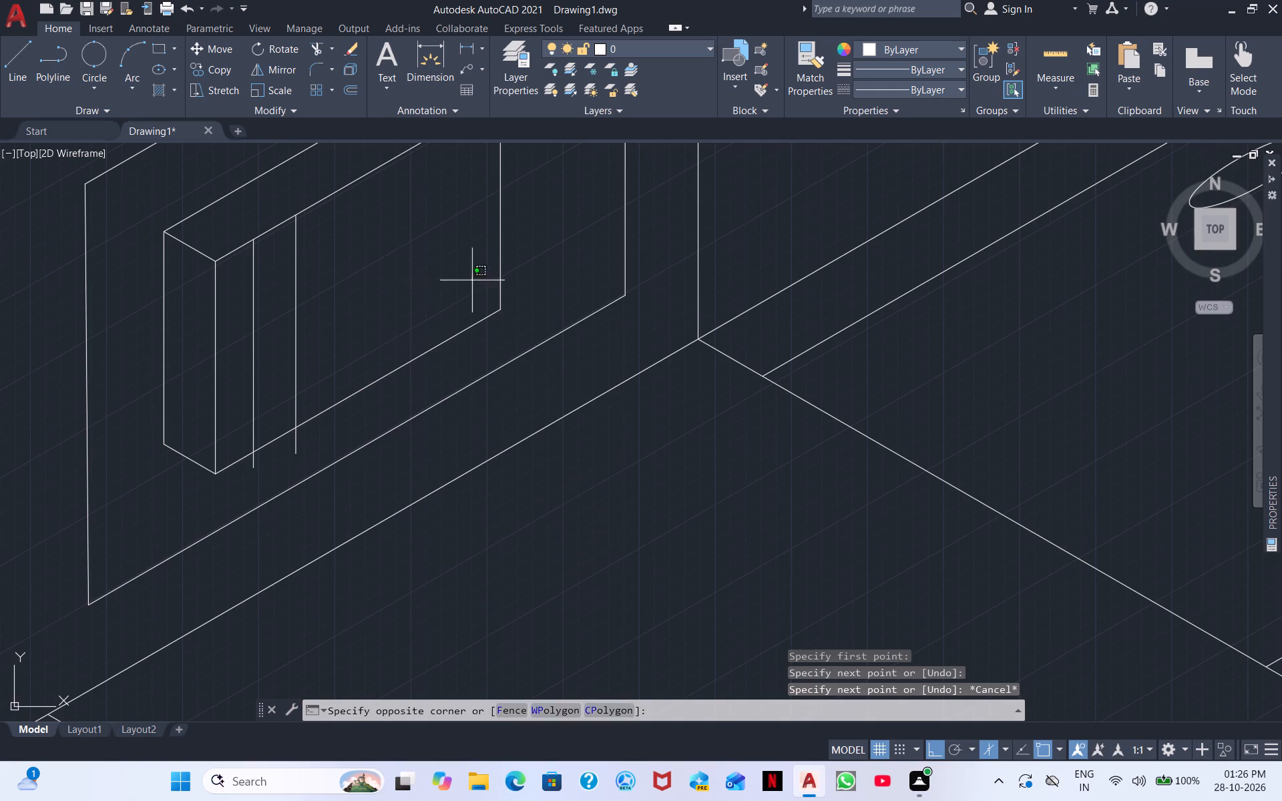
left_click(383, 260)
Draw a third vertical line on the box front, evenly spaced right of the second, from the top edge past the bottom edge.
right_click(386, 257)
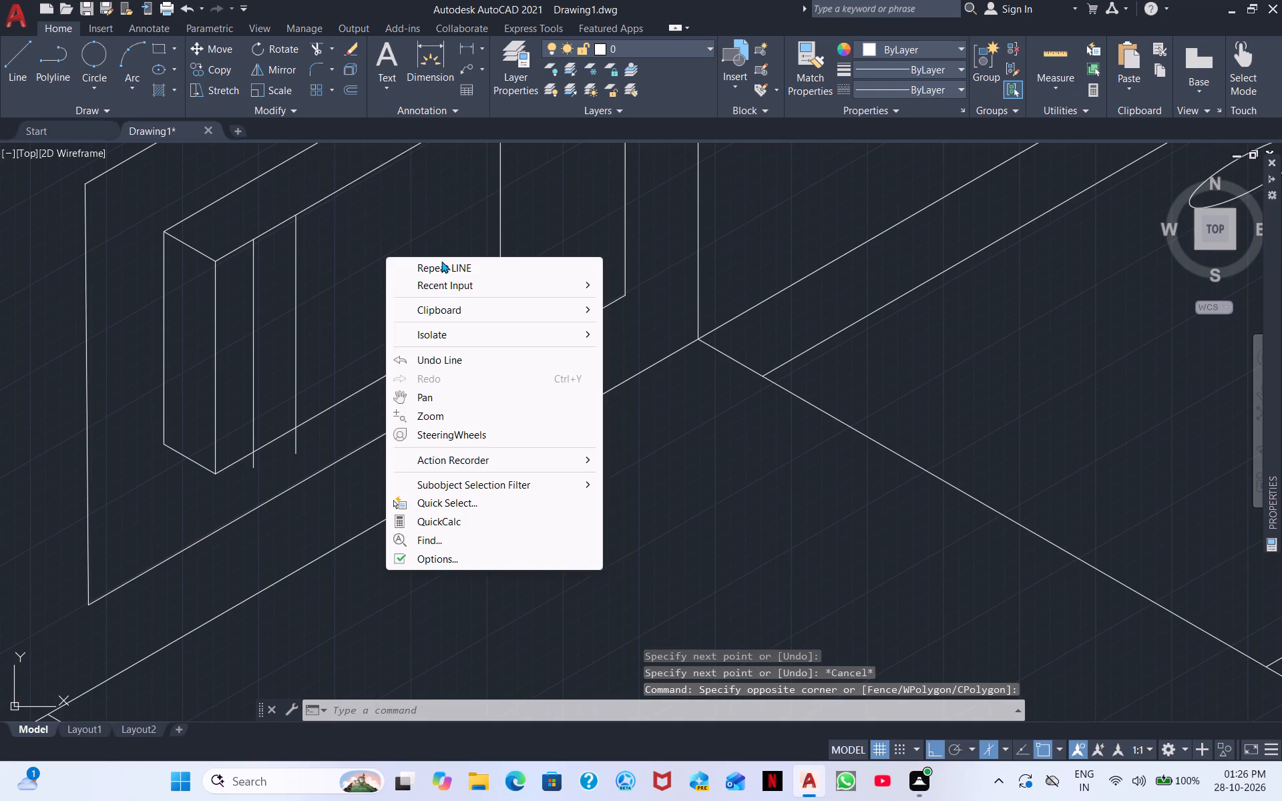
left_click(441, 261)
middle_click_drag(338, 192, 240, 185)
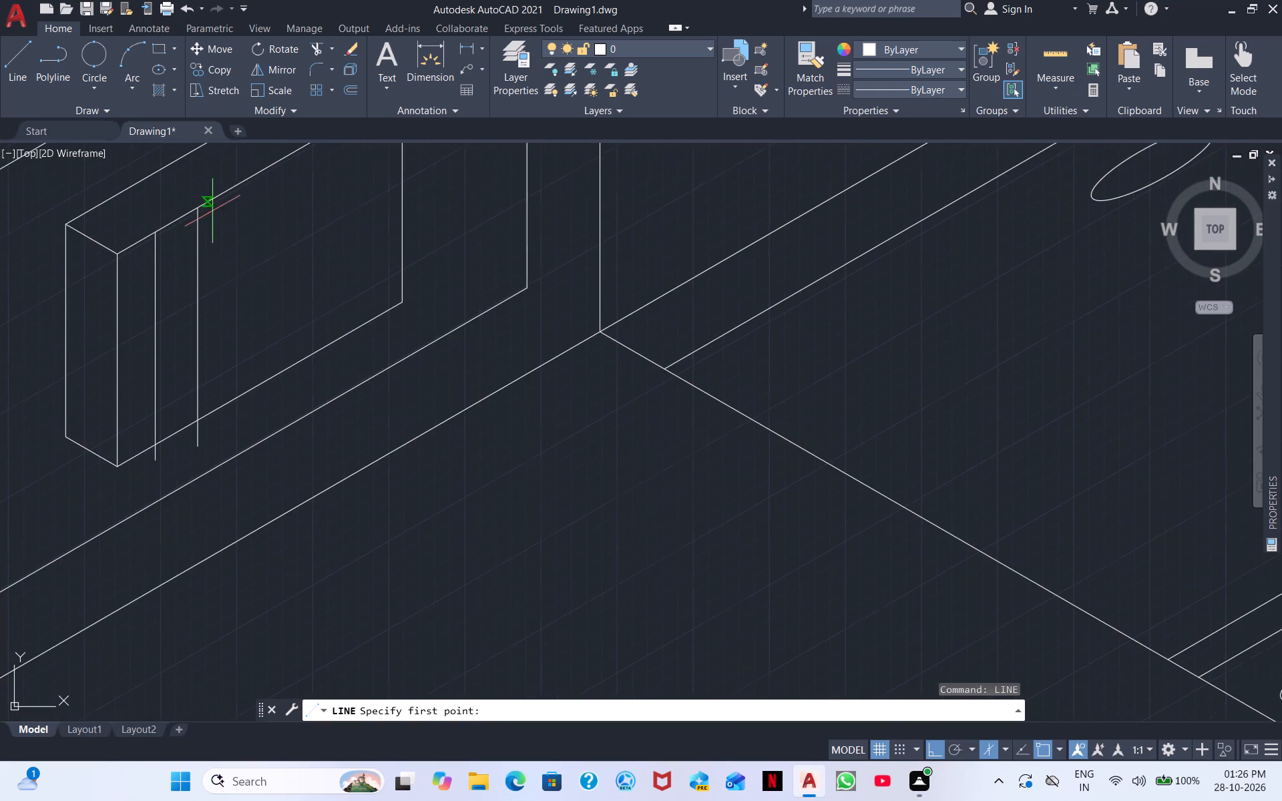
scroll(212, 216, "down", 1)
middle_click_drag(244, 264, 163, 388)
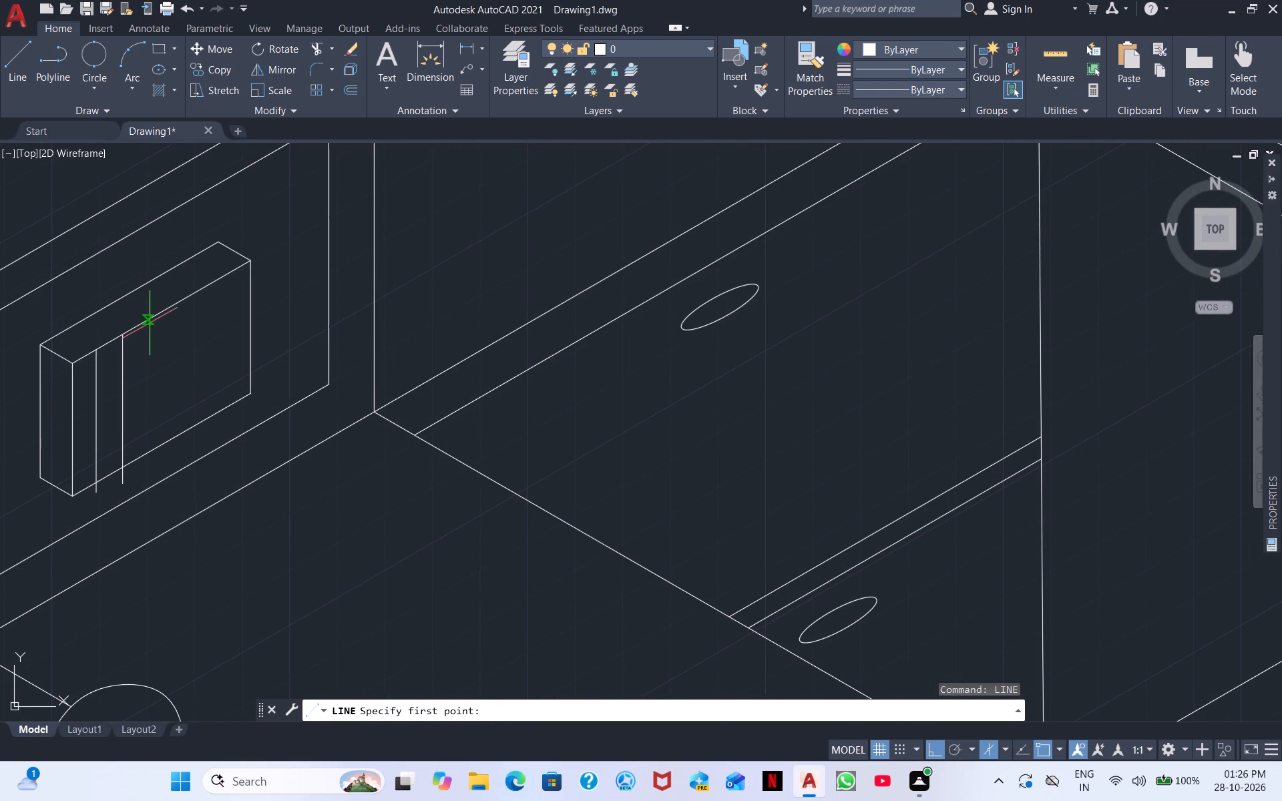
left_click(150, 323)
left_click(148, 473)
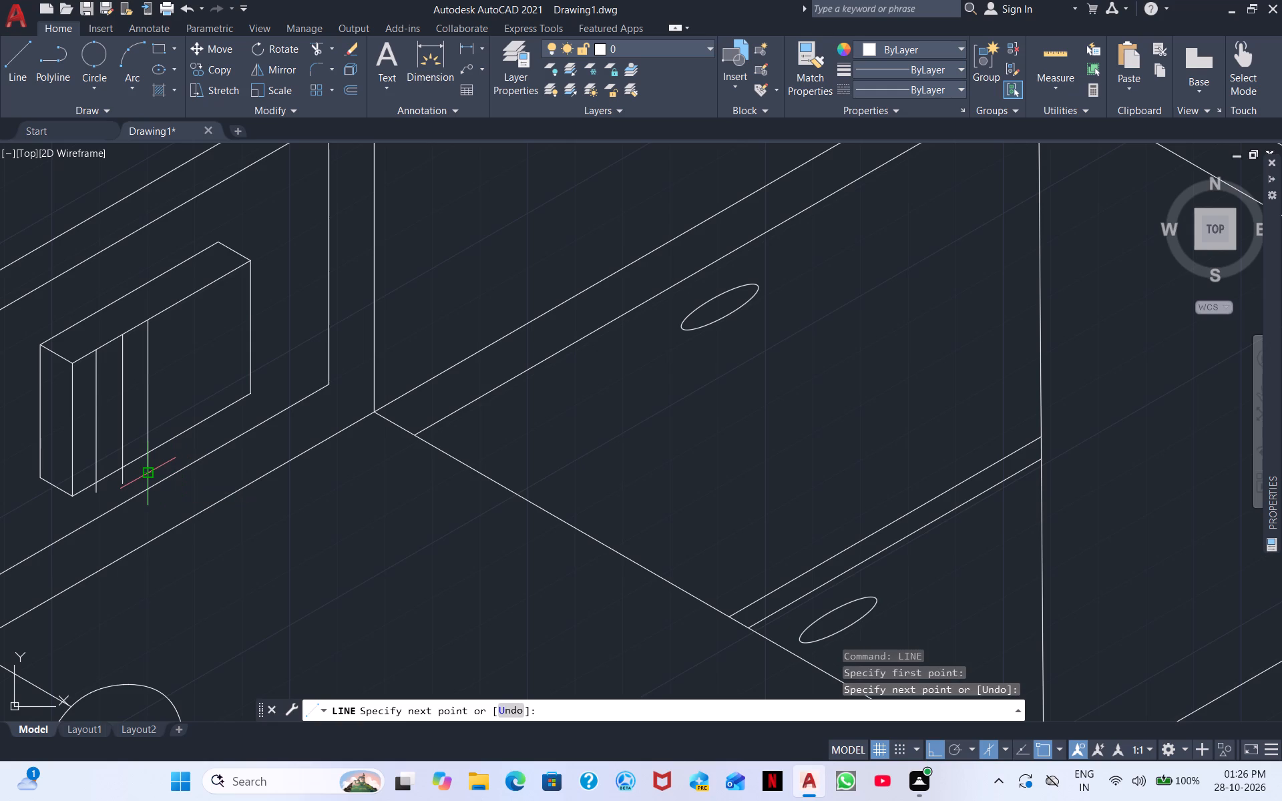
key("Escape")
Start another line with the box and its shelf compartment in view.
right_click(225, 346)
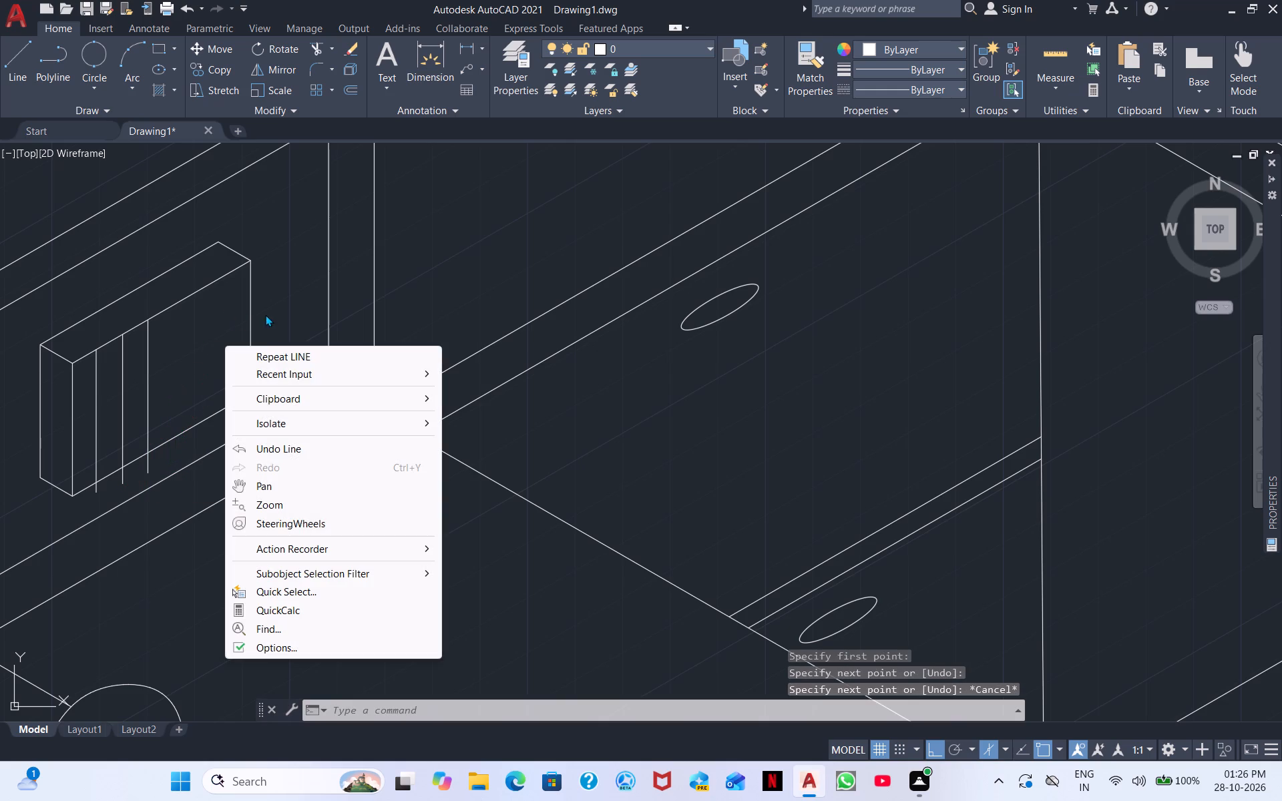
left_click(281, 352)
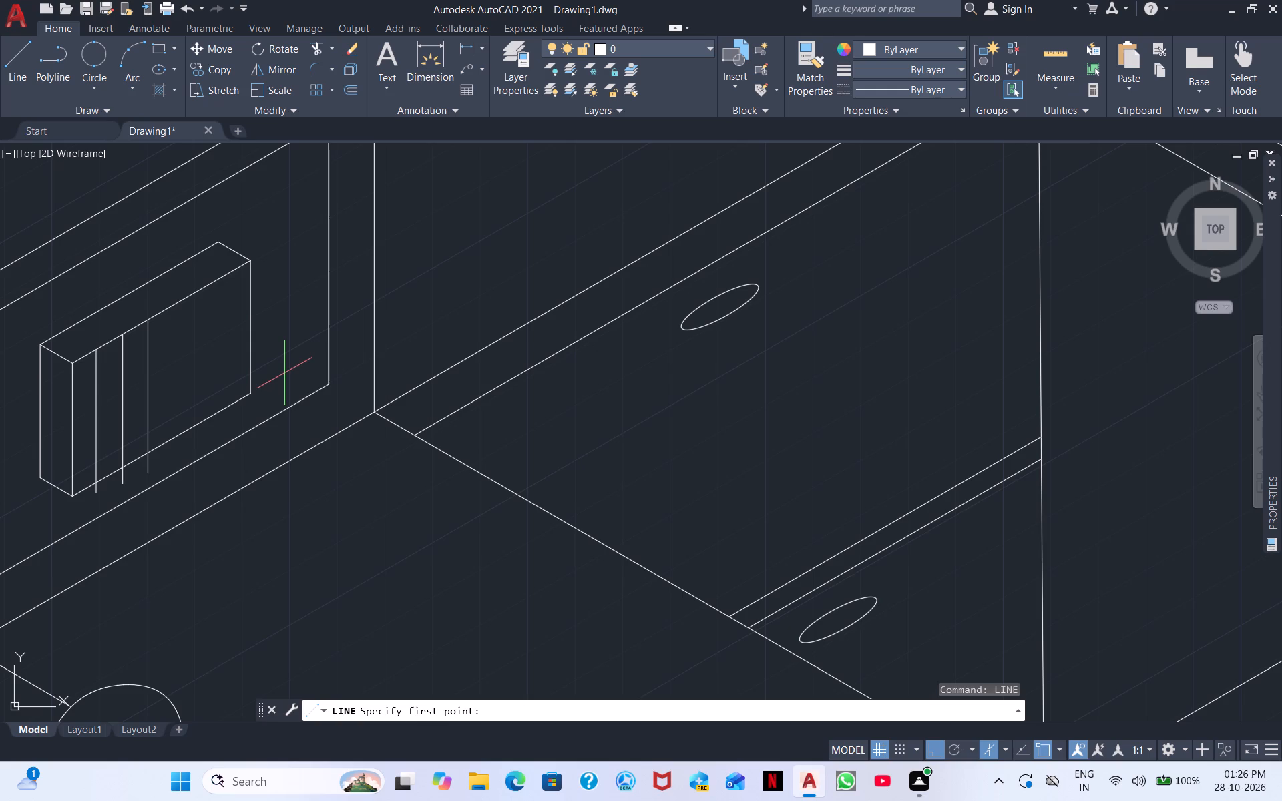
scroll(642, 692, "down", 1)
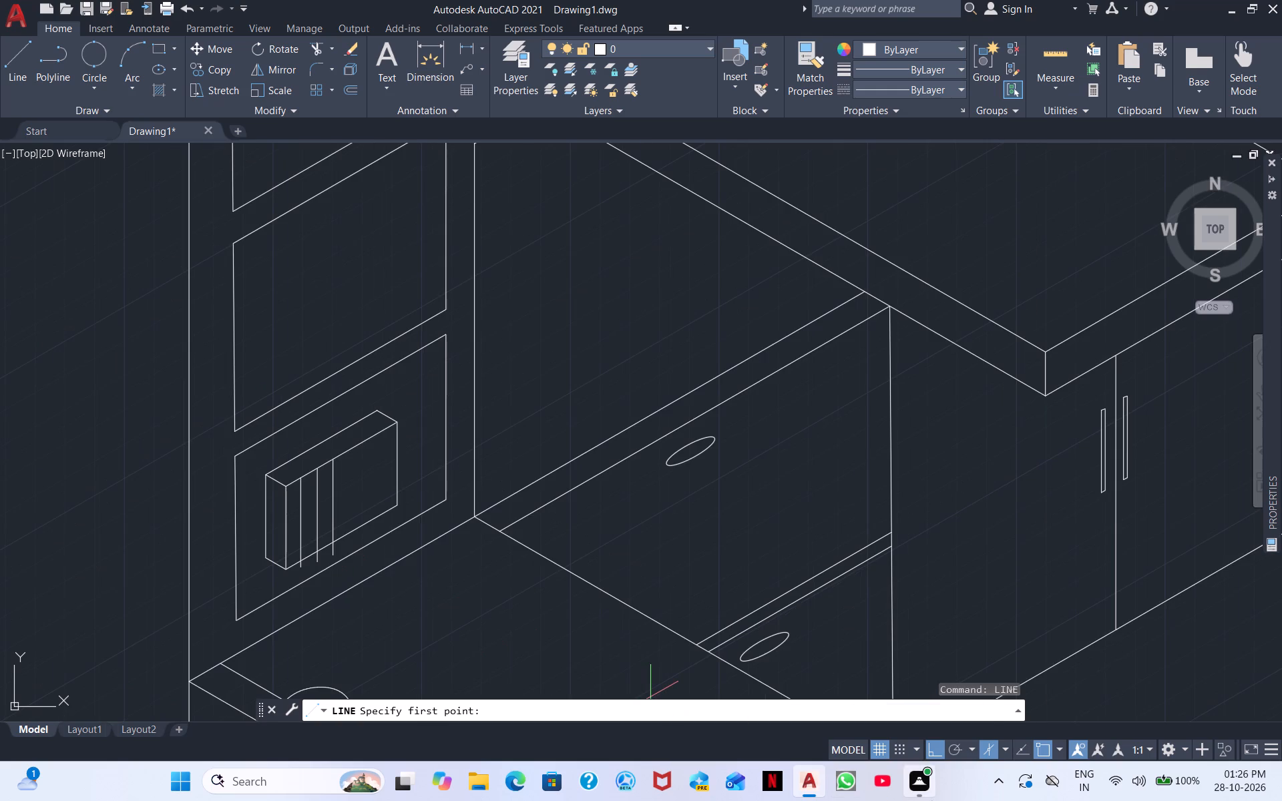
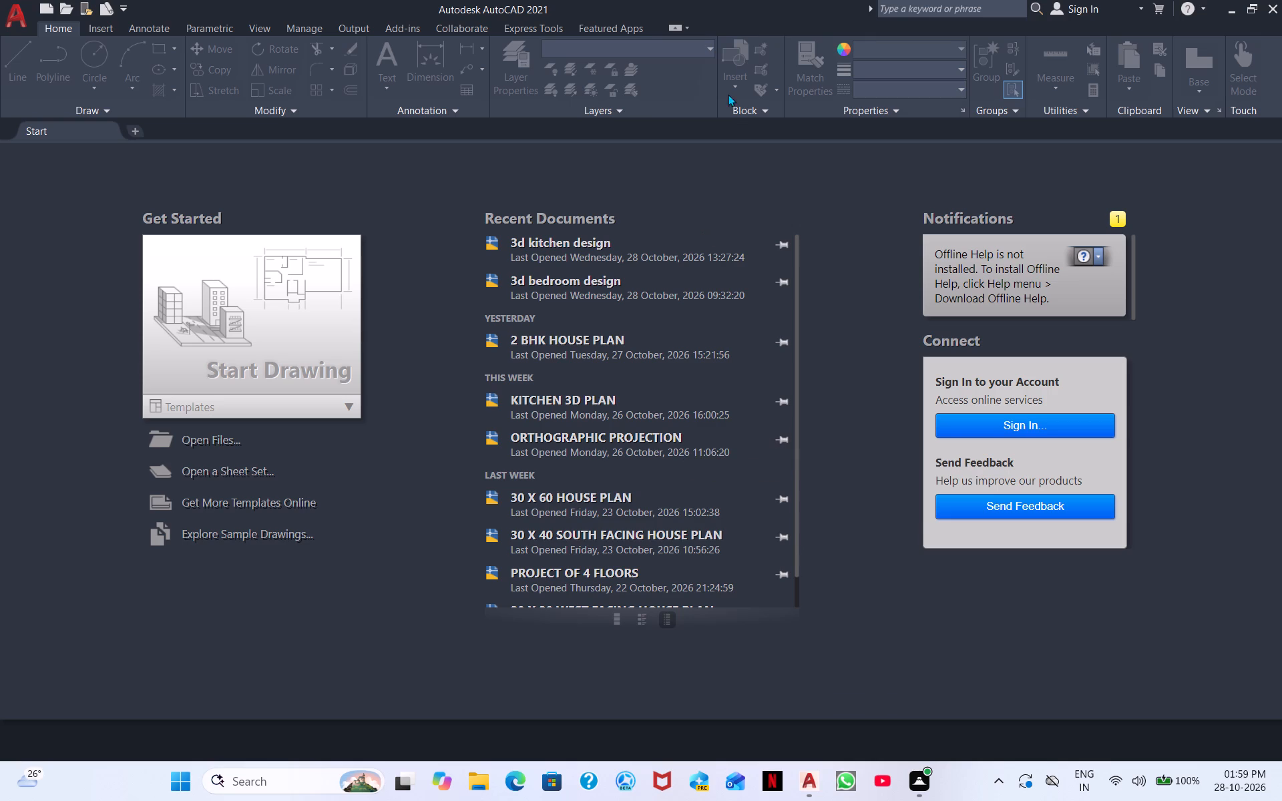
Open the recent drawing 3d kitchen design.
left_click(560, 247)
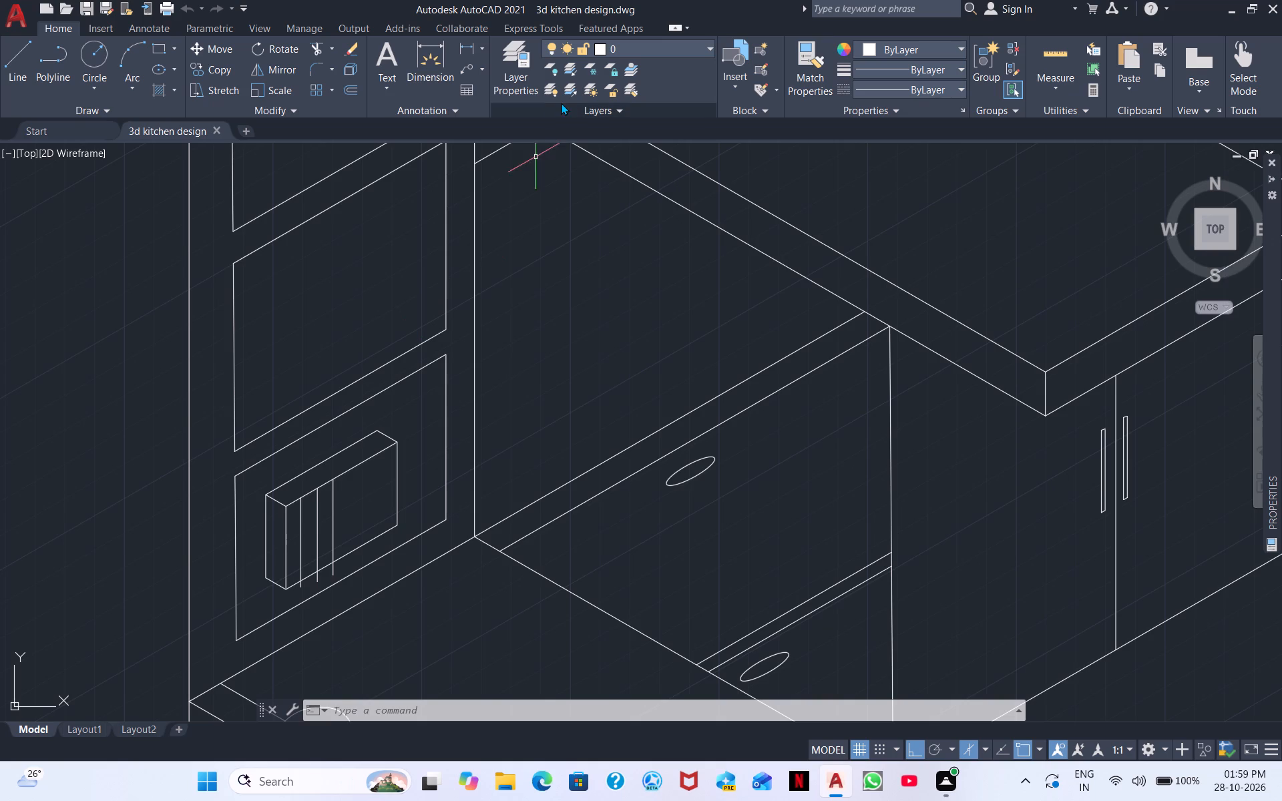
Examine the whole kitchen drawing, from the counter, bar stools and shelf unit to the base cabinets, window and tall cabinet.
scroll(775, 313, "down", 2)
middle_click_drag(992, 372, 732, 483)
scroll(725, 459, "up", 1)
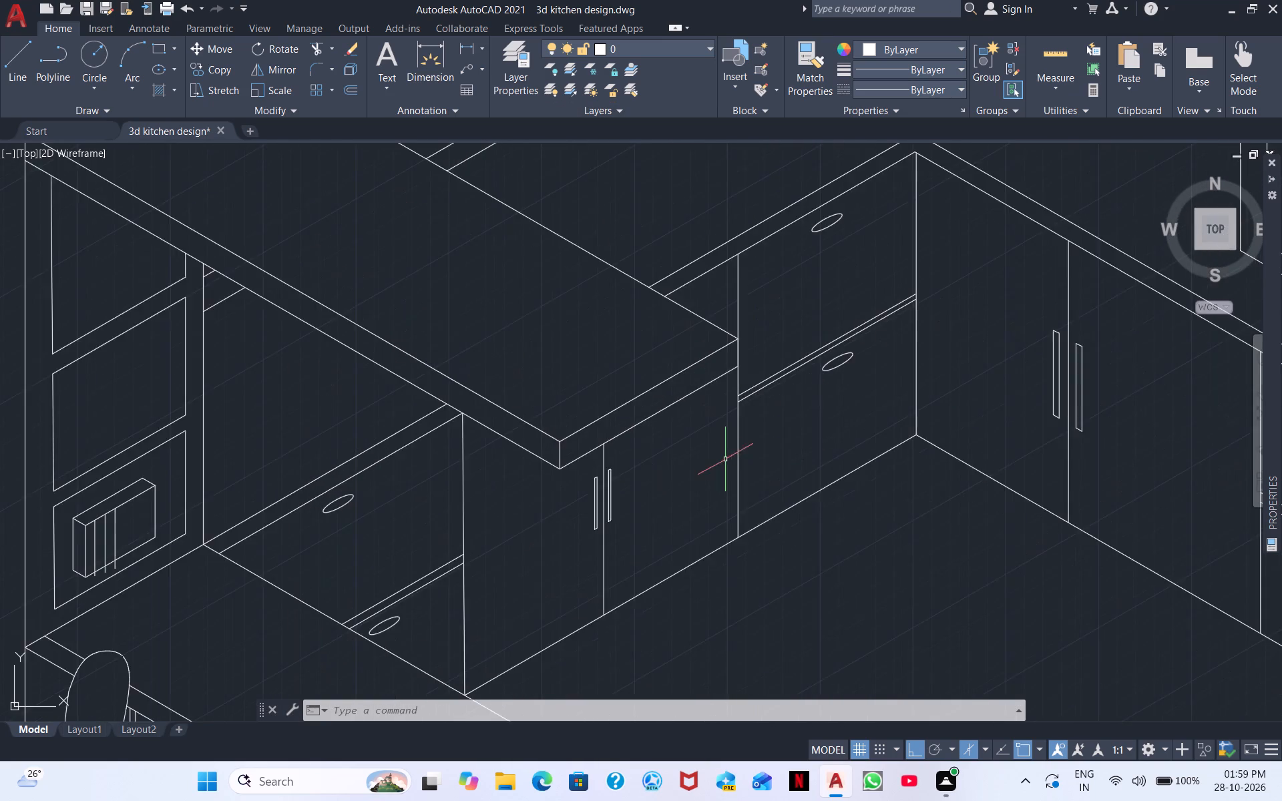
middle_click_drag(870, 352, 585, 513)
scroll(591, 470, "up", 1)
scroll(837, 422, "down", 1)
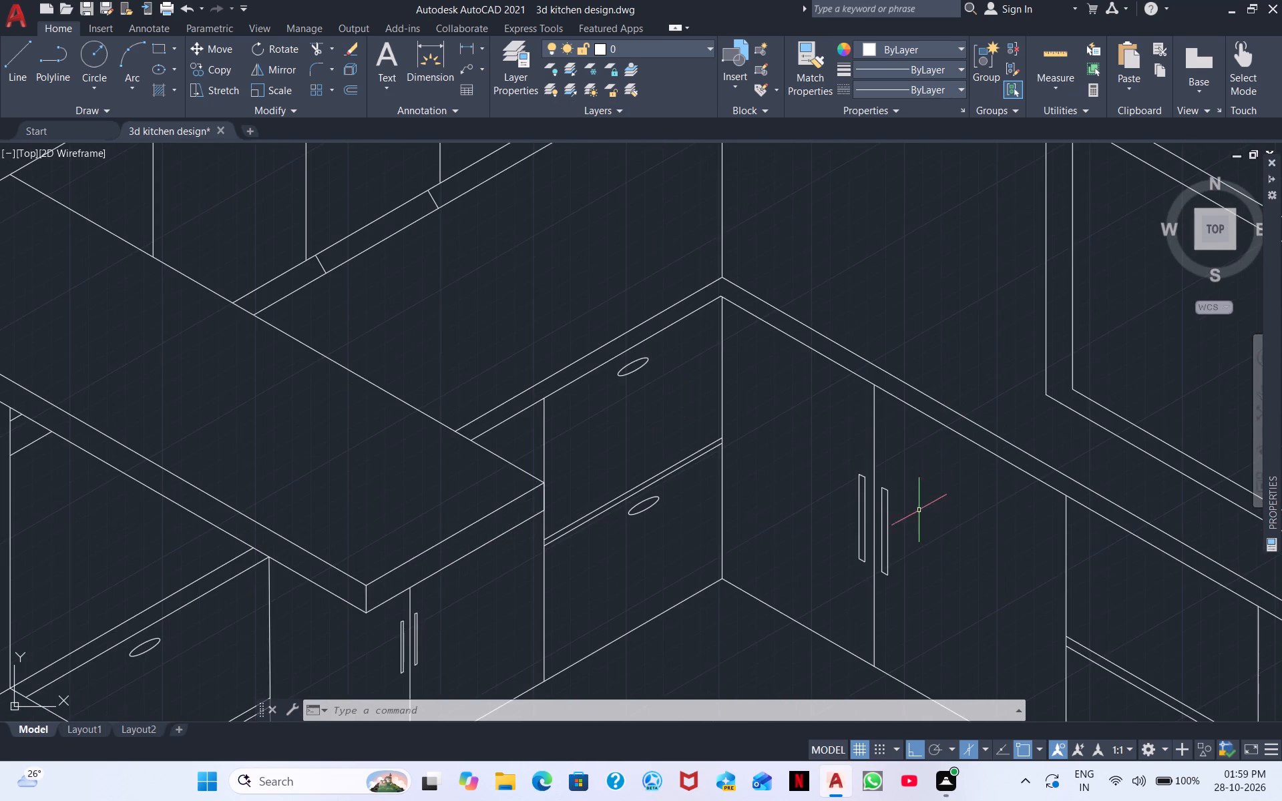
middle_click_drag(915, 515, 835, 591)
scroll(836, 591, "down", 1)
scroll(801, 506, "up", 2)
scroll(801, 501, "down", 2)
middle_click_drag(871, 471, 877, 542)
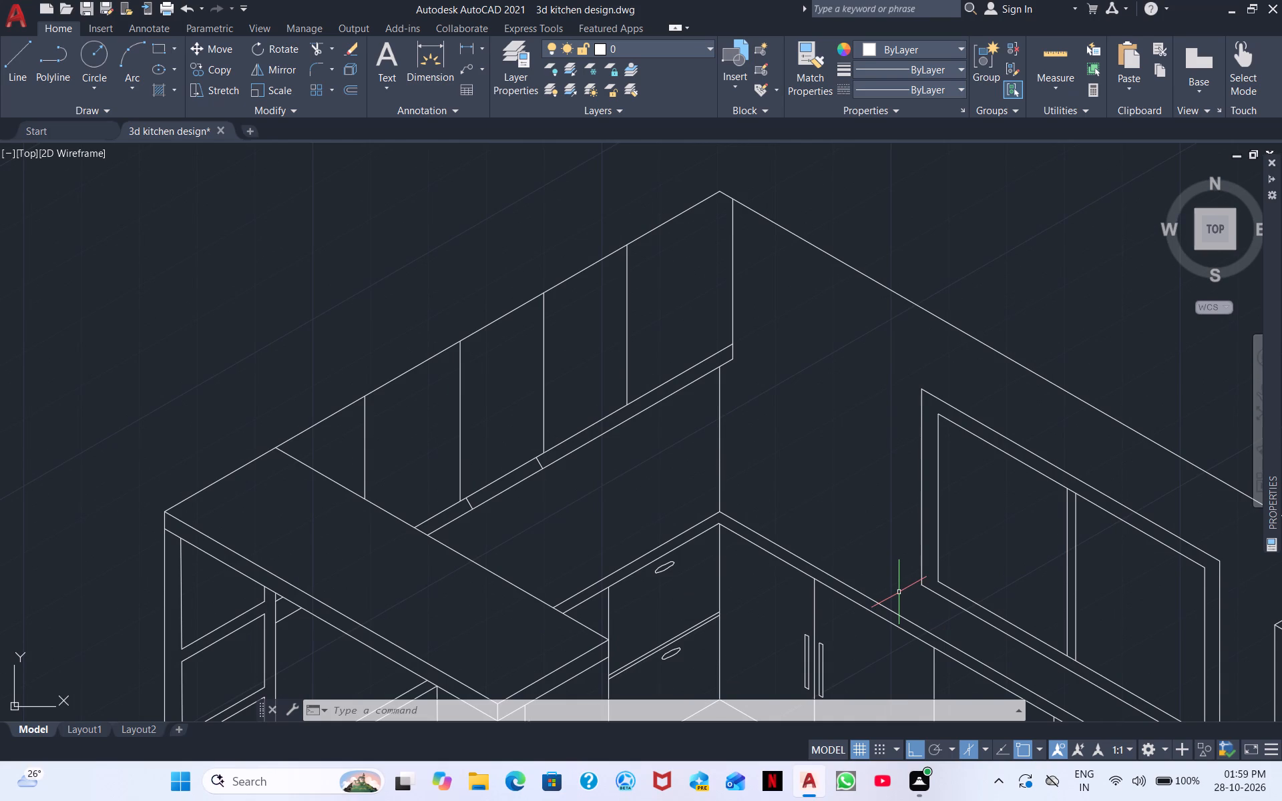
scroll(917, 612, "down", 1)
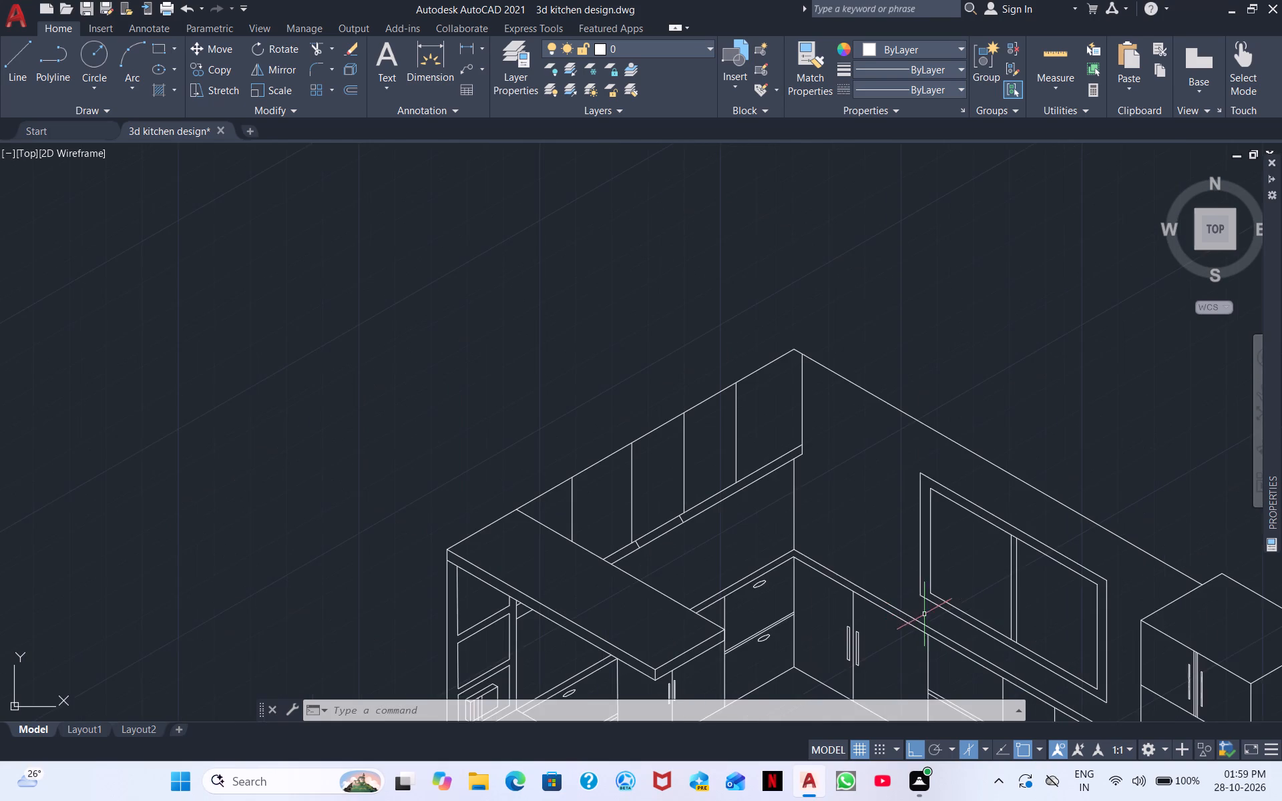
middle_click_drag(750, 569, 724, 350)
middle_click_drag(832, 441, 805, 326)
scroll(485, 497, "up", 3)
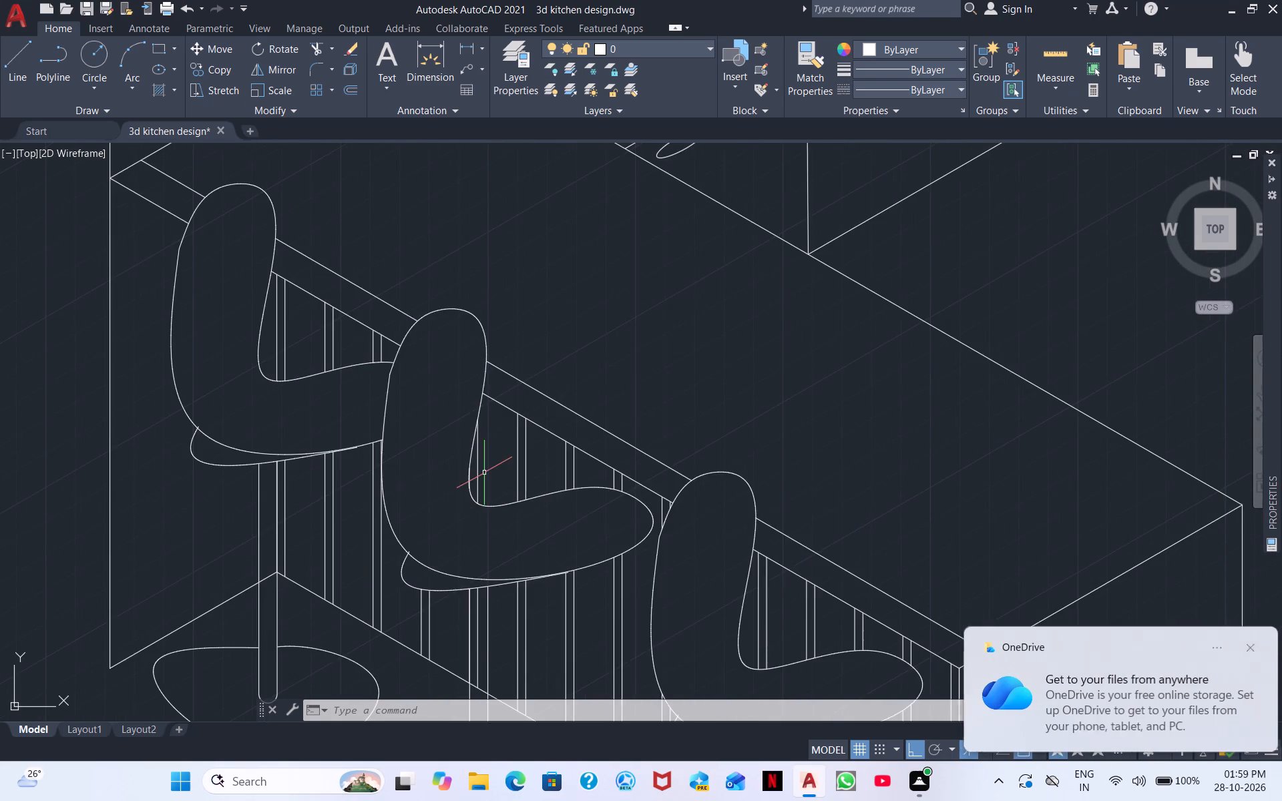
scroll(484, 473, "up", 2)
scroll(483, 473, "down", 1)
scroll(483, 473, "up", 2)
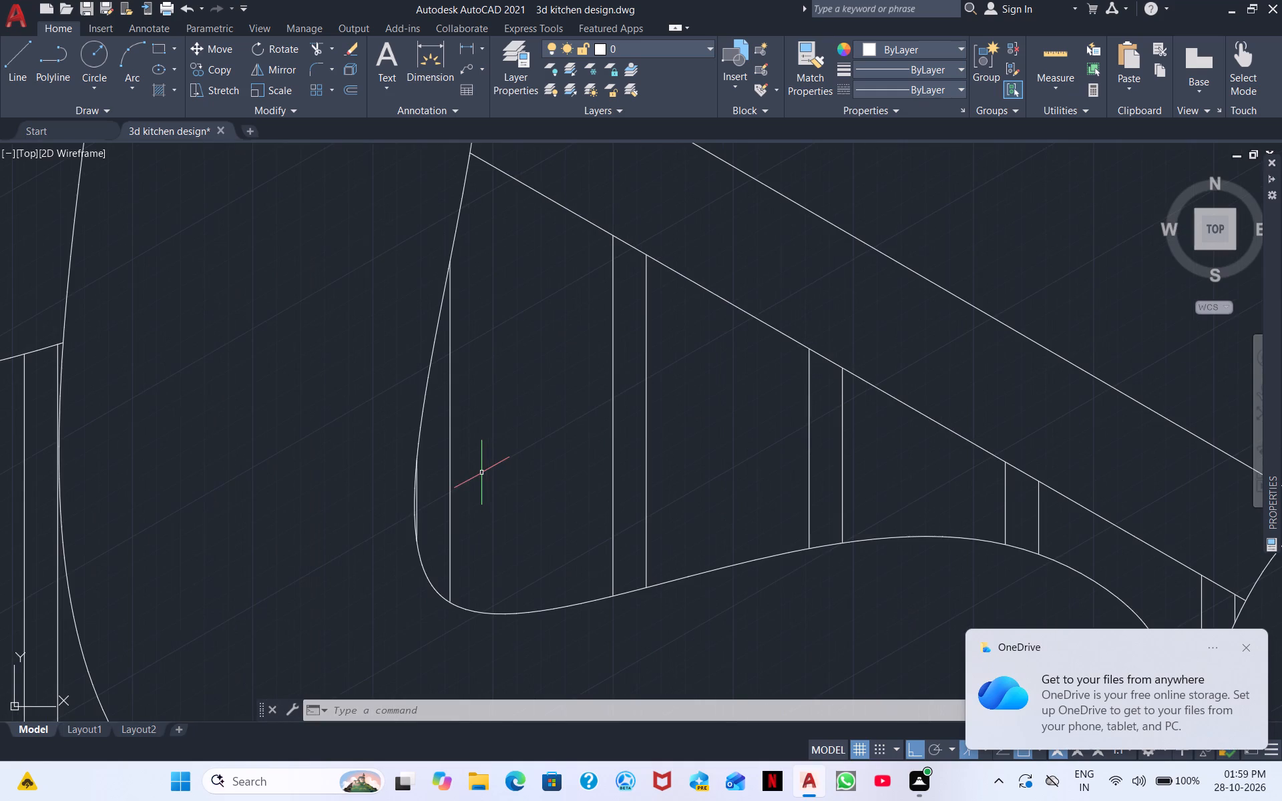
scroll(487, 415, "down", 1)
scroll(720, 503, "down", 1)
middle_click_drag(757, 514, 558, 450)
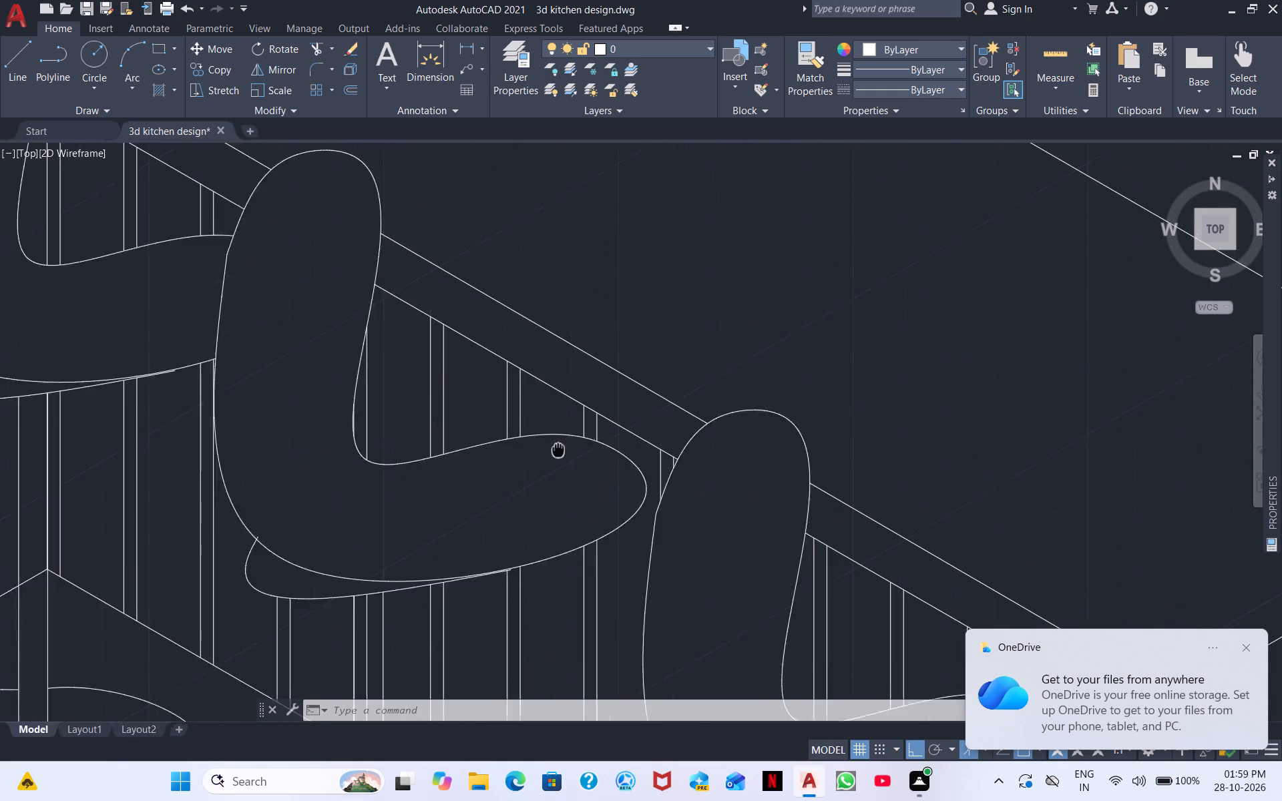
middle_click_drag(558, 450, 527, 428)
middle_click_drag(728, 492, 544, 350)
scroll(594, 397, "down", 1)
middle_click_drag(691, 525, 500, 343)
scroll(553, 420, "down", 1)
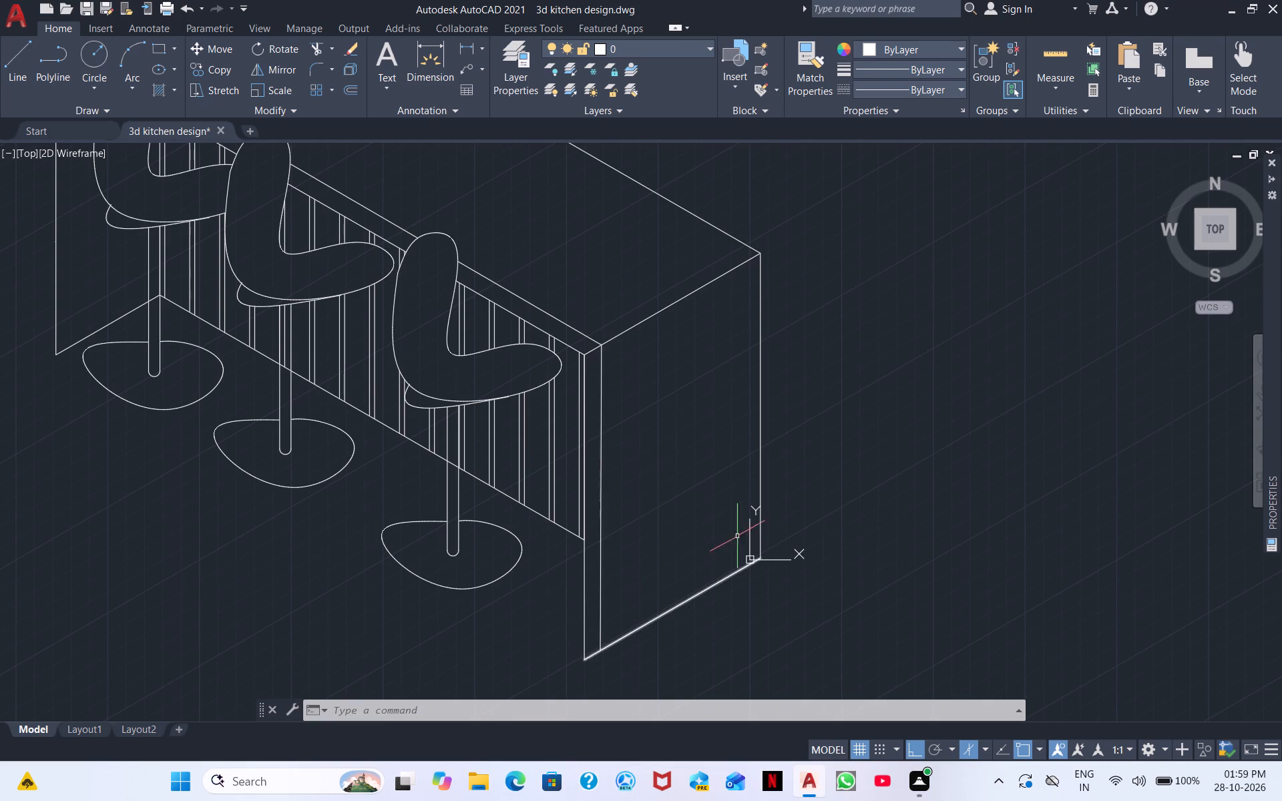
scroll(495, 446, "down", 2)
middle_click_drag(552, 419, 451, 487)
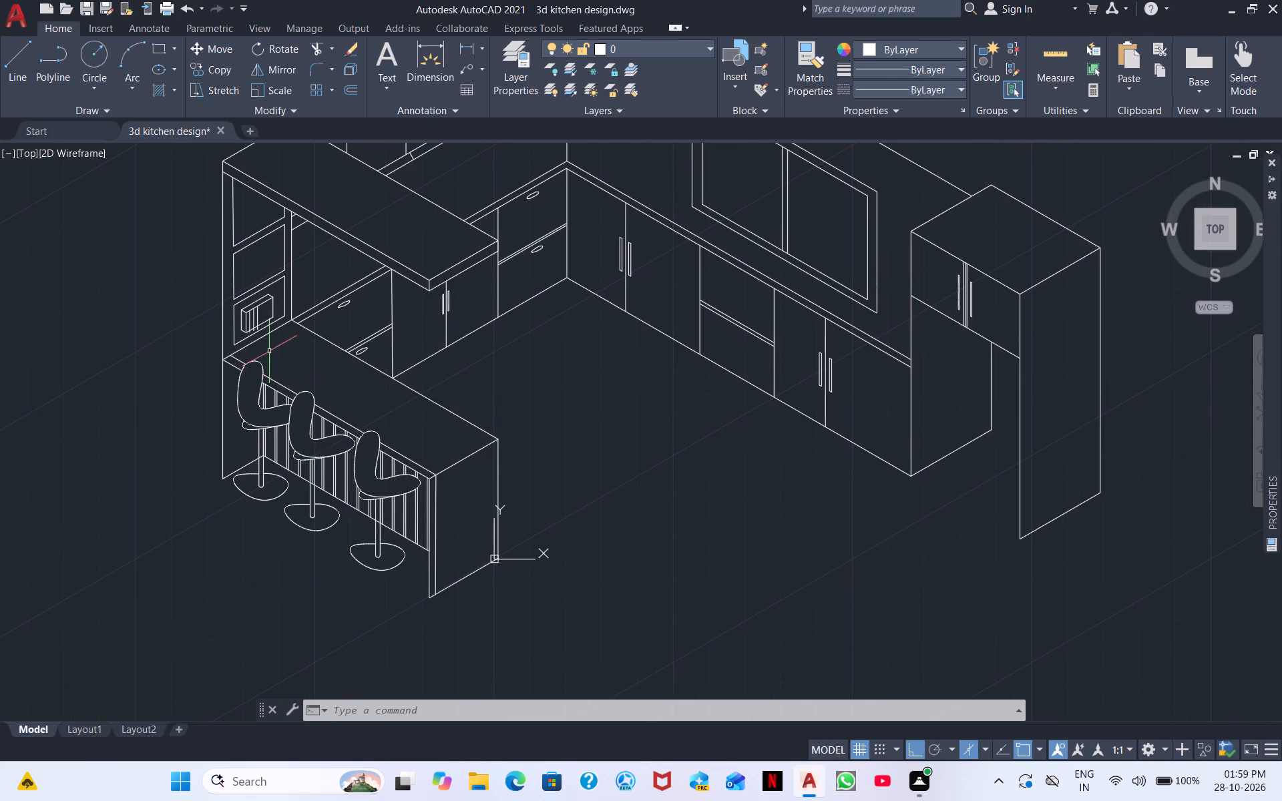
middle_click_drag(371, 334, 118, 344)
middle_click_drag(364, 393, 341, 487)
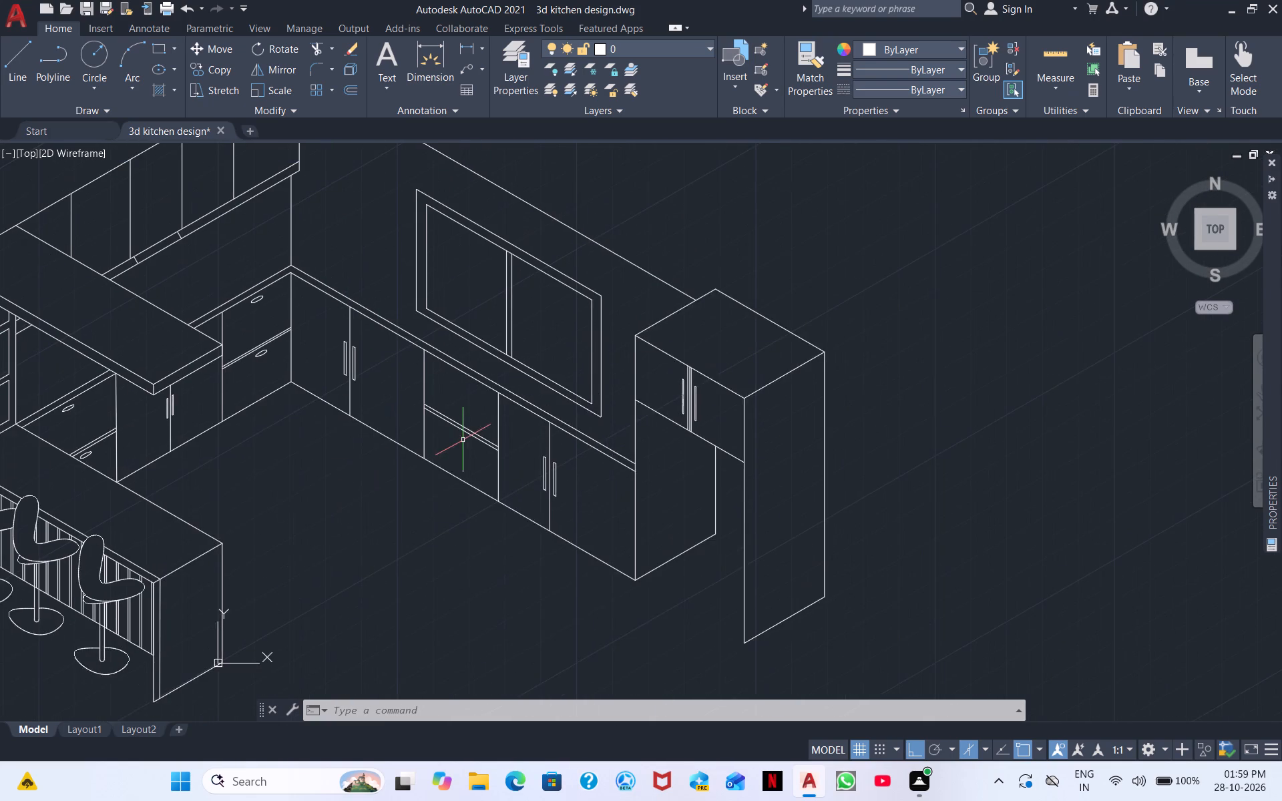
scroll(463, 439, "up", 1)
scroll(461, 441, "down", 2)
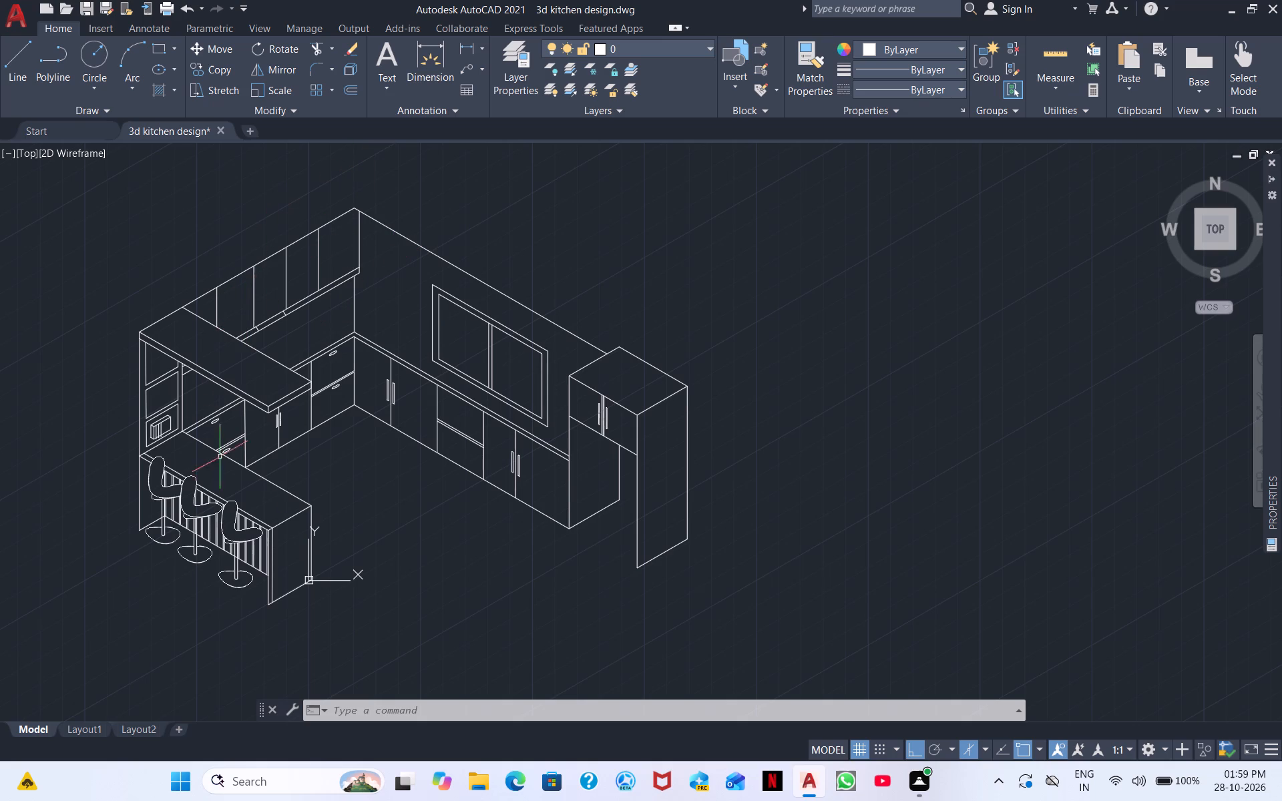
scroll(299, 477, "up", 3)
middle_click_drag(383, 509, 983, 663)
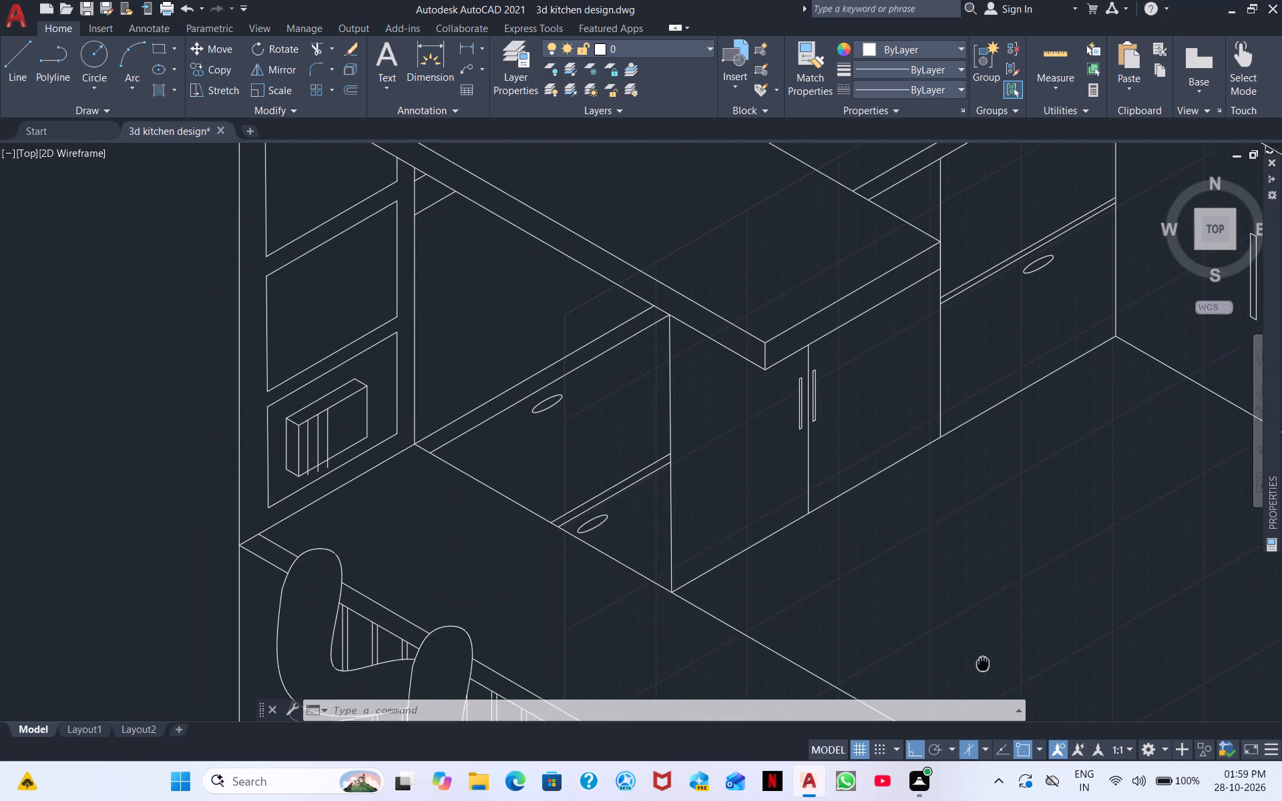
middle_click_drag(983, 663, 980, 672)
Draw a vertical line with a short 30° edge at its foot in the open floor area beside the breakfast counter.
left_click(9, 55)
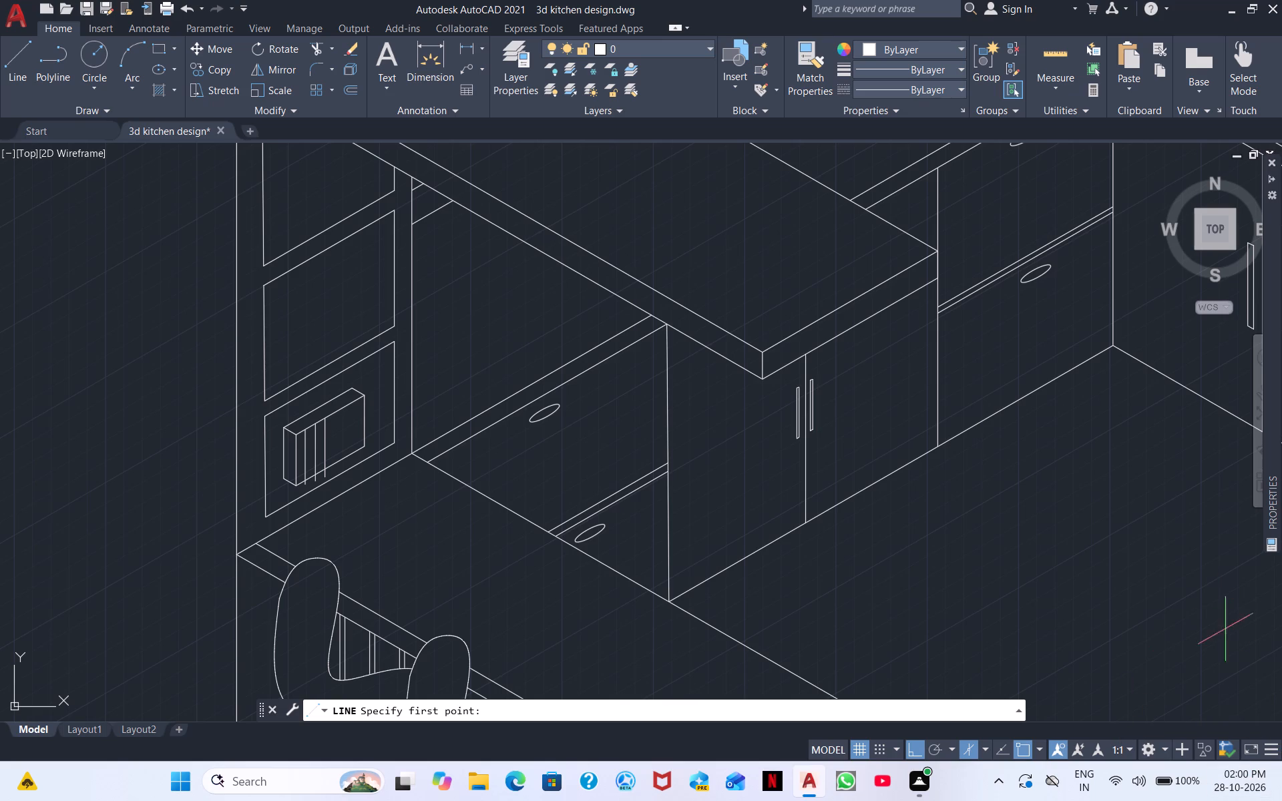
scroll(825, 382, "down", 1)
middle_click_drag(862, 413, 530, 486)
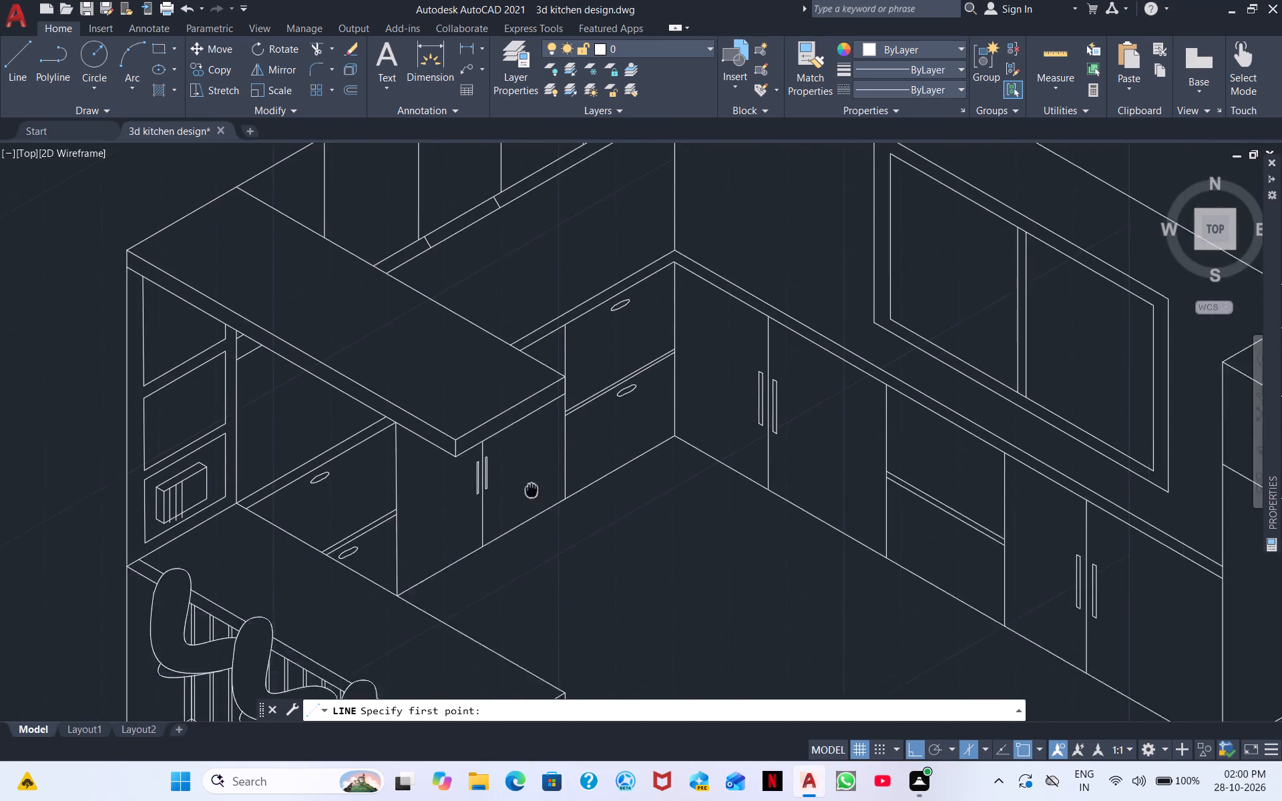
middle_click_drag(530, 486, 536, 374)
middle_click_drag(590, 411, 621, 342)
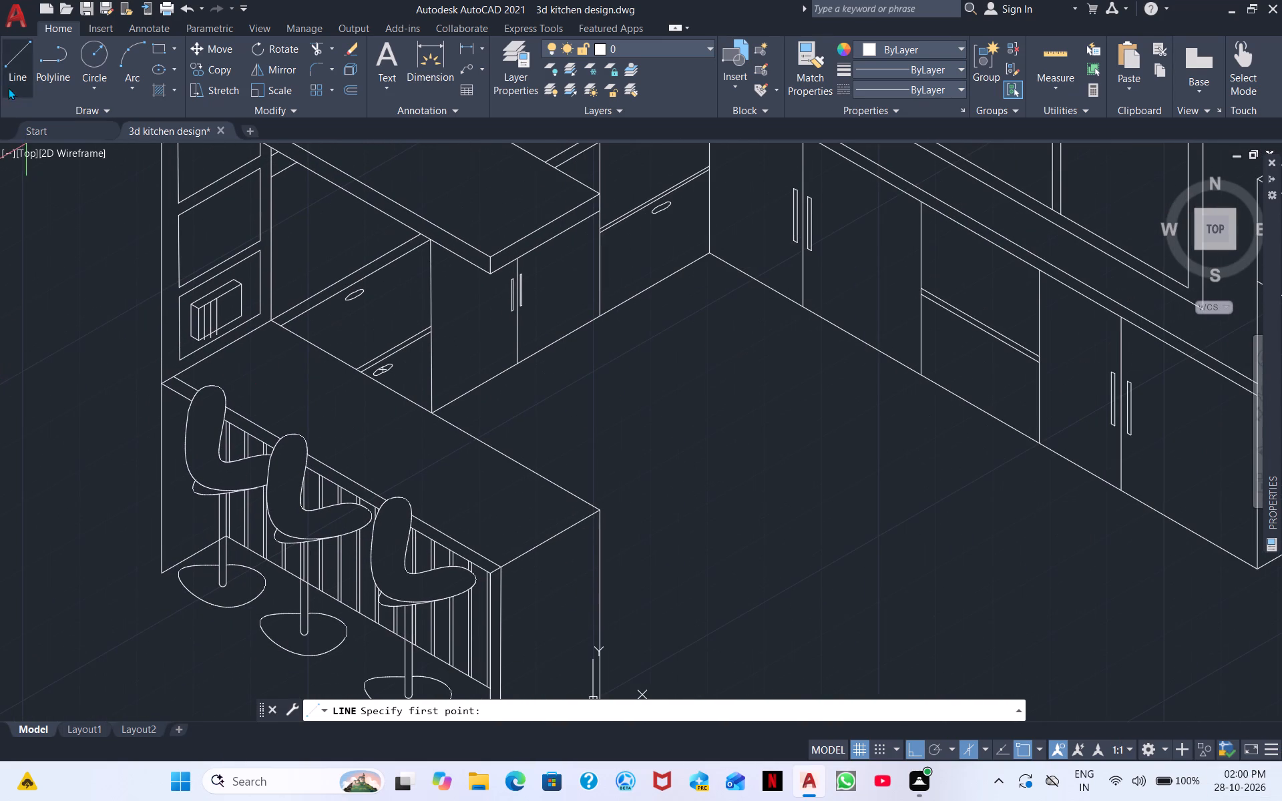
left_click(7, 67)
middle_click_drag(695, 415, 676, 350)
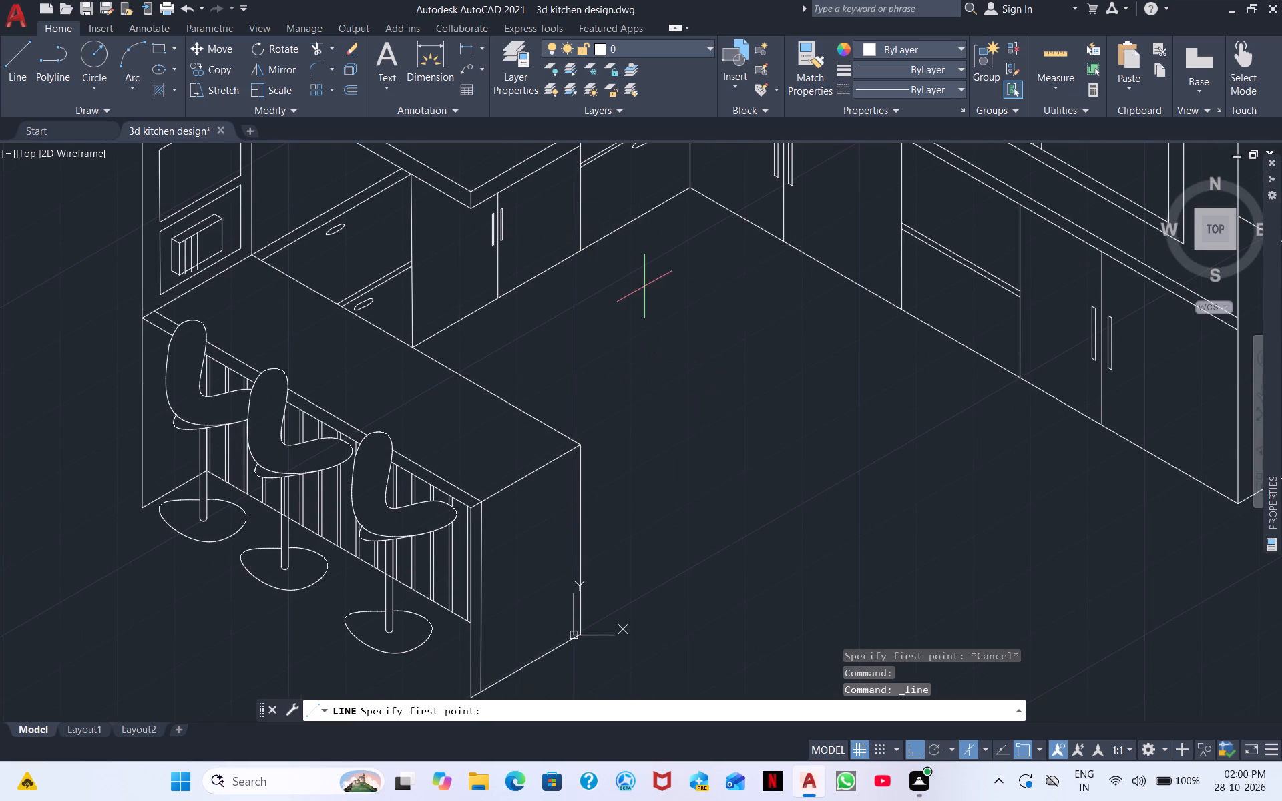
left_click(13, 62)
left_click(680, 301)
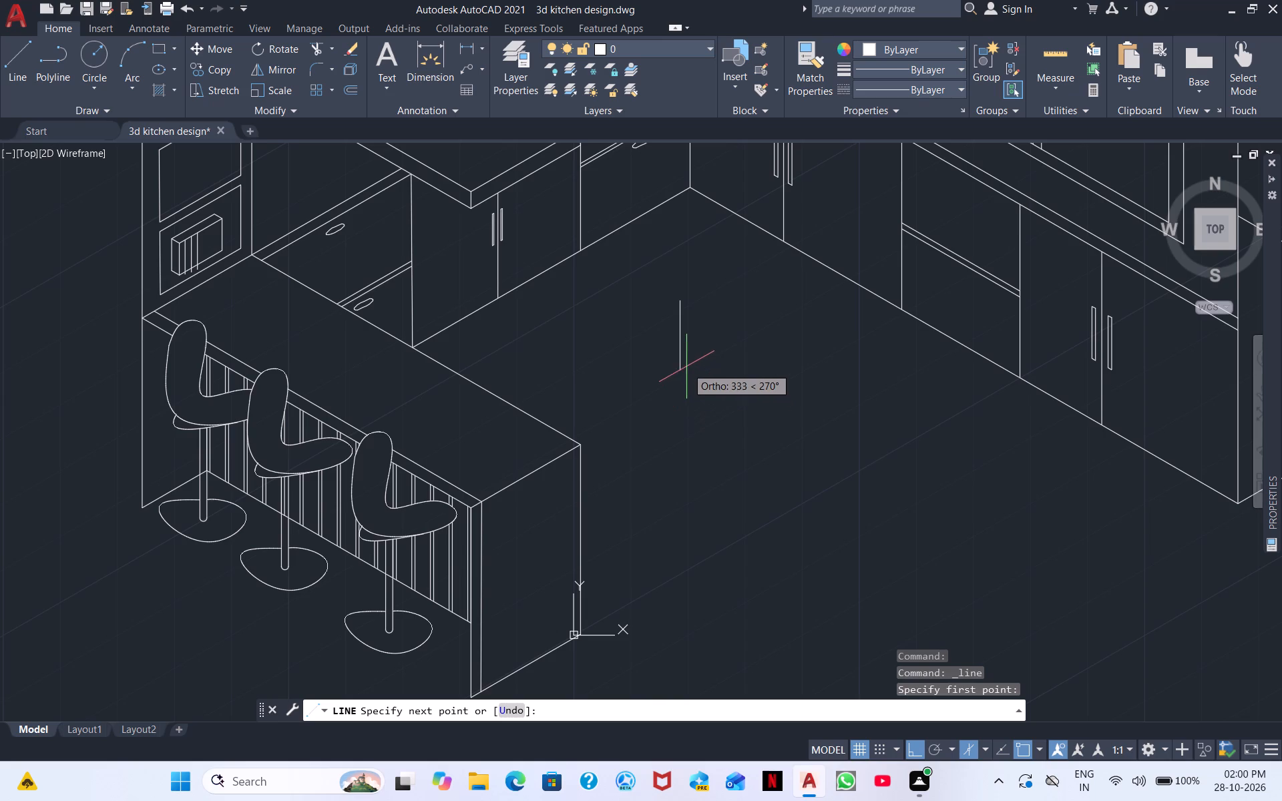
left_click(681, 386)
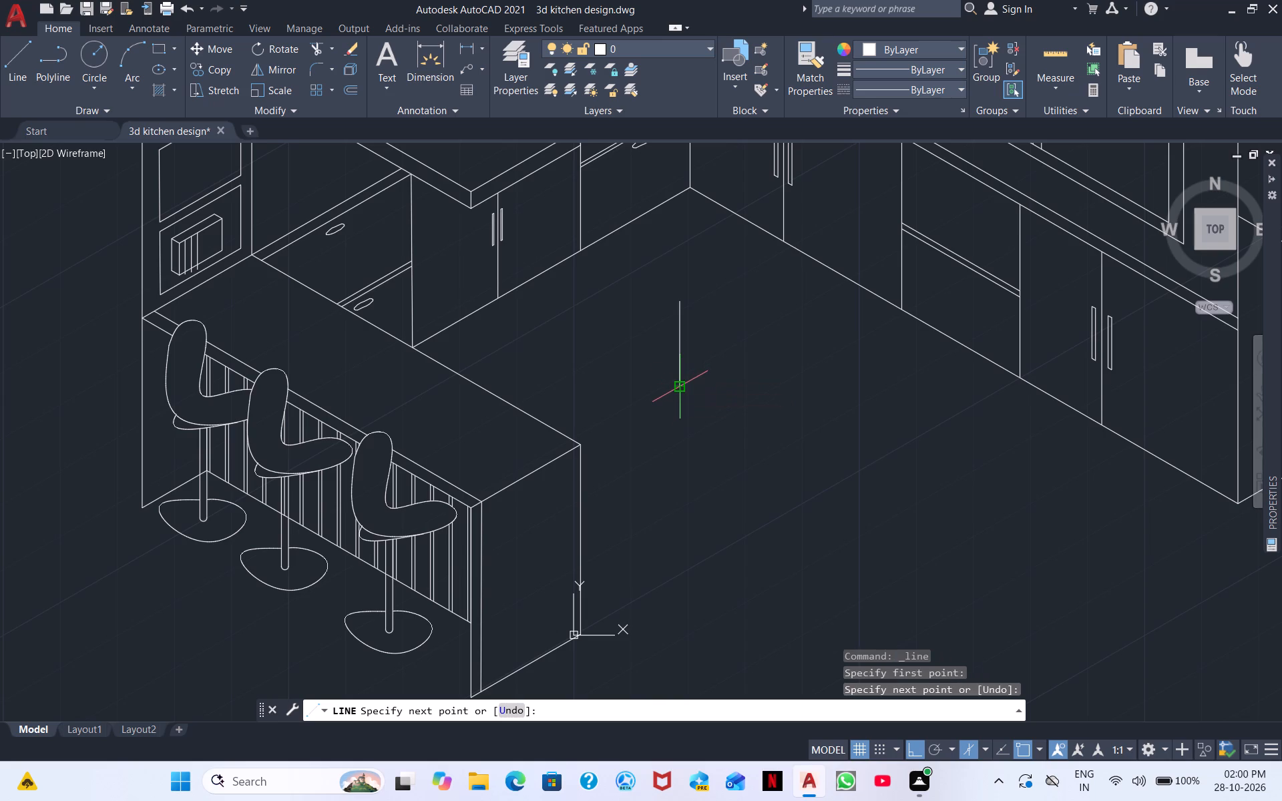
left_click(690, 382)
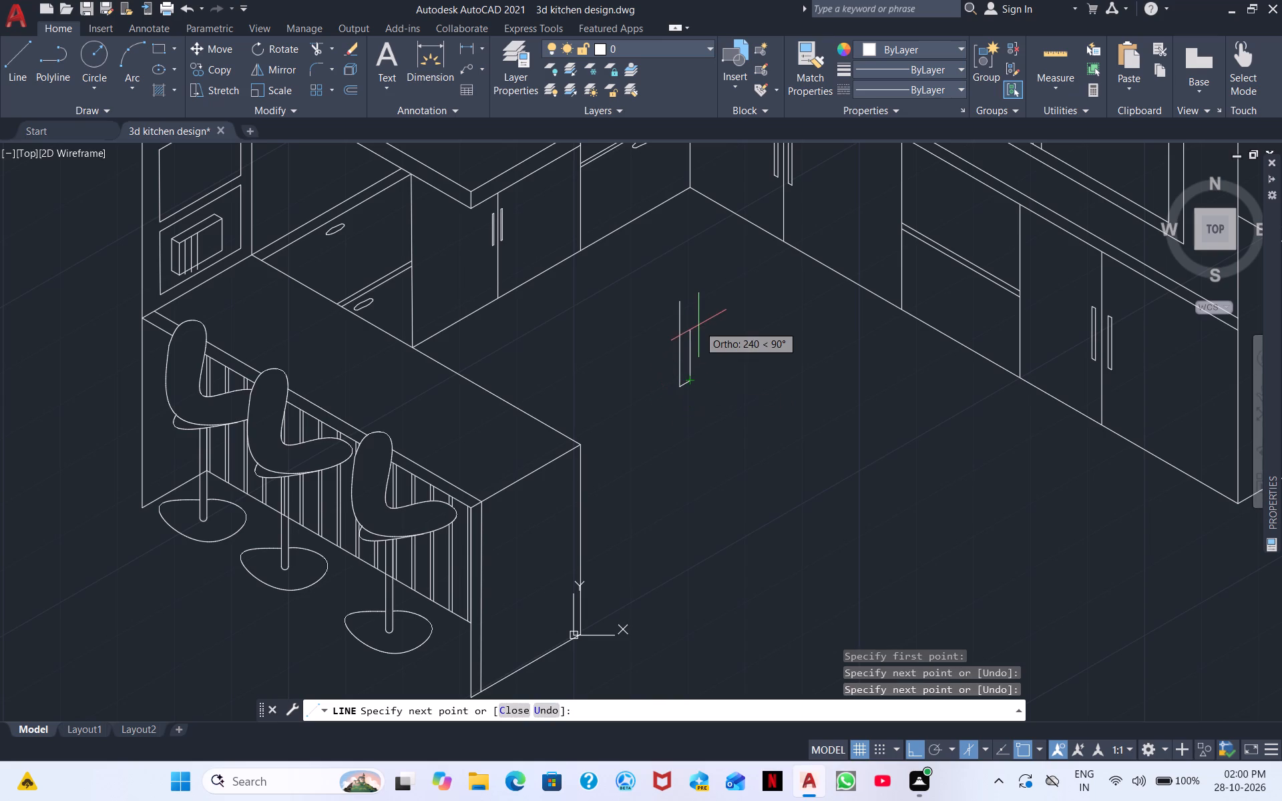
scroll(694, 297, "up", 4)
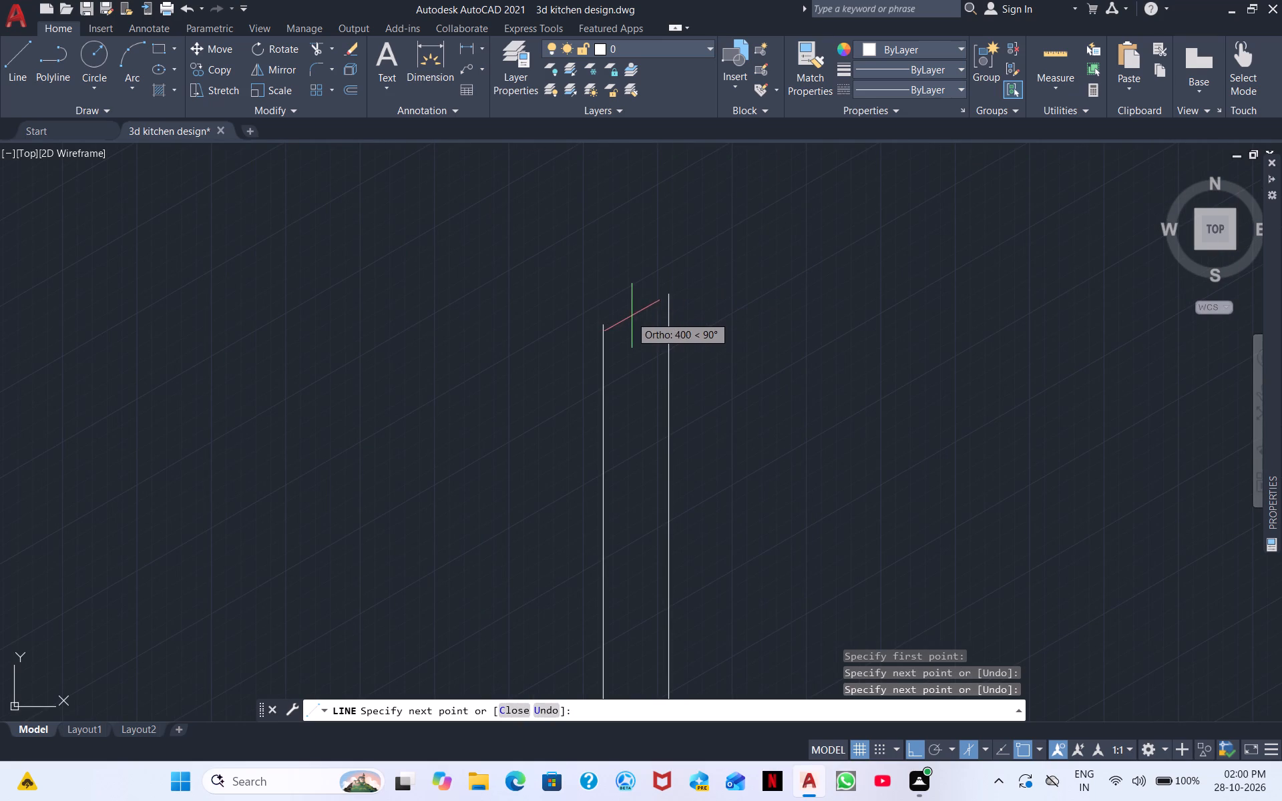
key("Escape")
Draw a parallel vertical line about 402 units long, rising from a point on the short foot edge close to the first line.
scroll(740, 496, "down", 3)
middle_click_drag(684, 418, 582, 260)
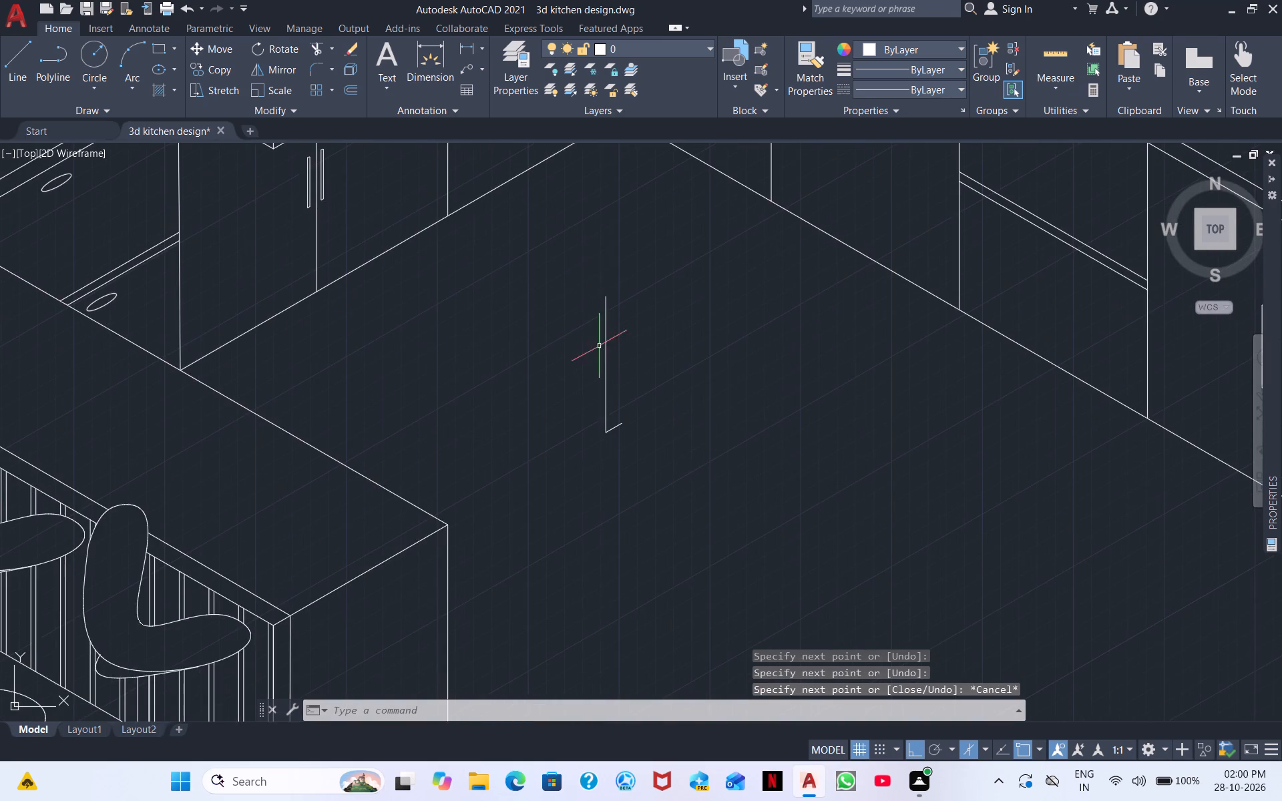
scroll(601, 411, "up", 3)
right_click(668, 372)
left_click(760, 383)
middle_click_drag(656, 294, 582, 473)
scroll(587, 449, "up", 1)
middle_click_drag(543, 569, 542, 323)
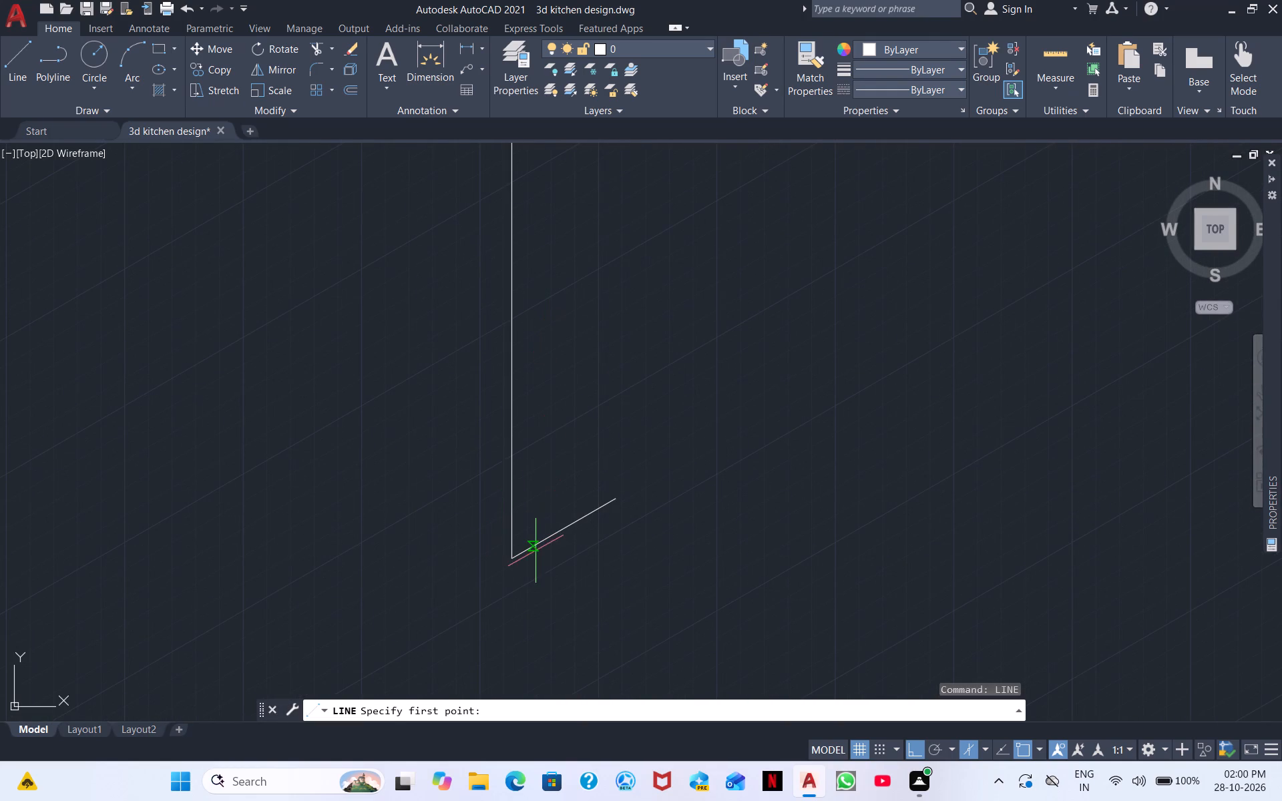
left_click(533, 543)
middle_click_drag(548, 338, 522, 633)
scroll(550, 486, "down", 3)
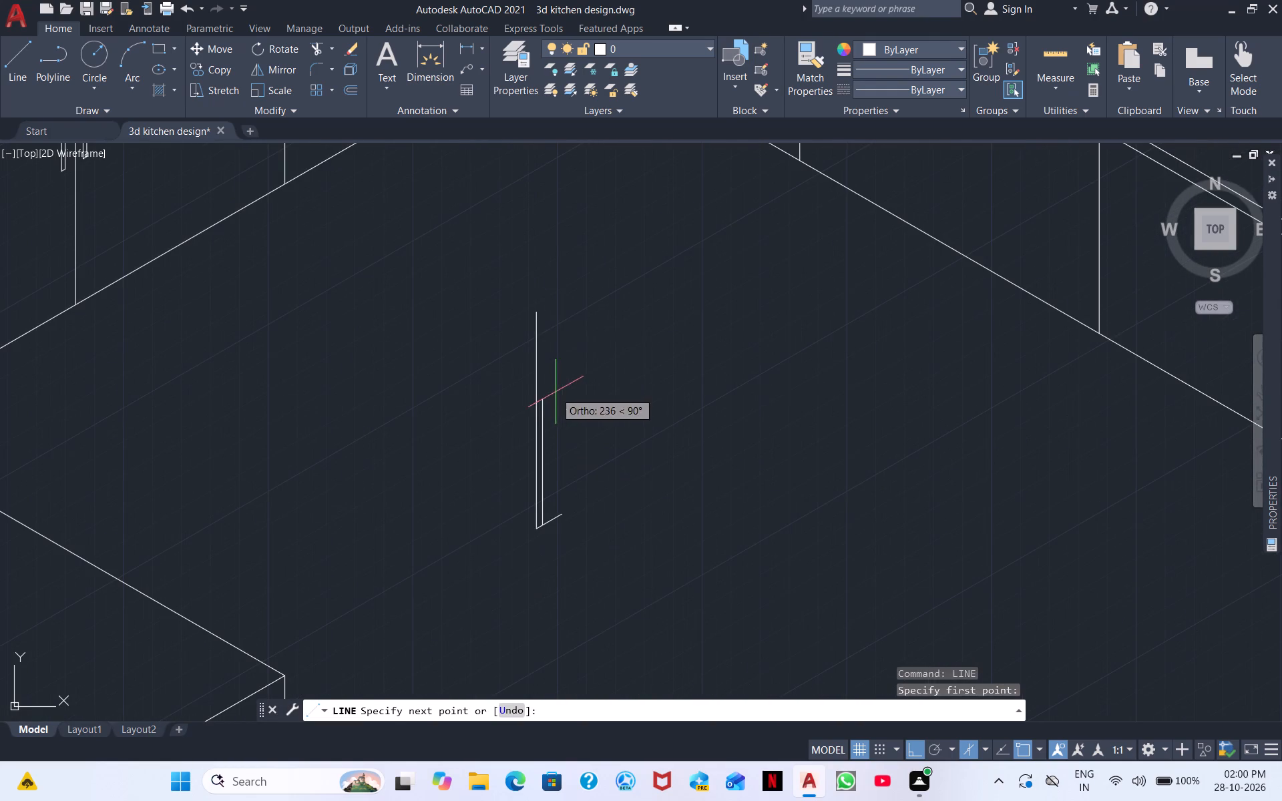
scroll(544, 310, "up", 3)
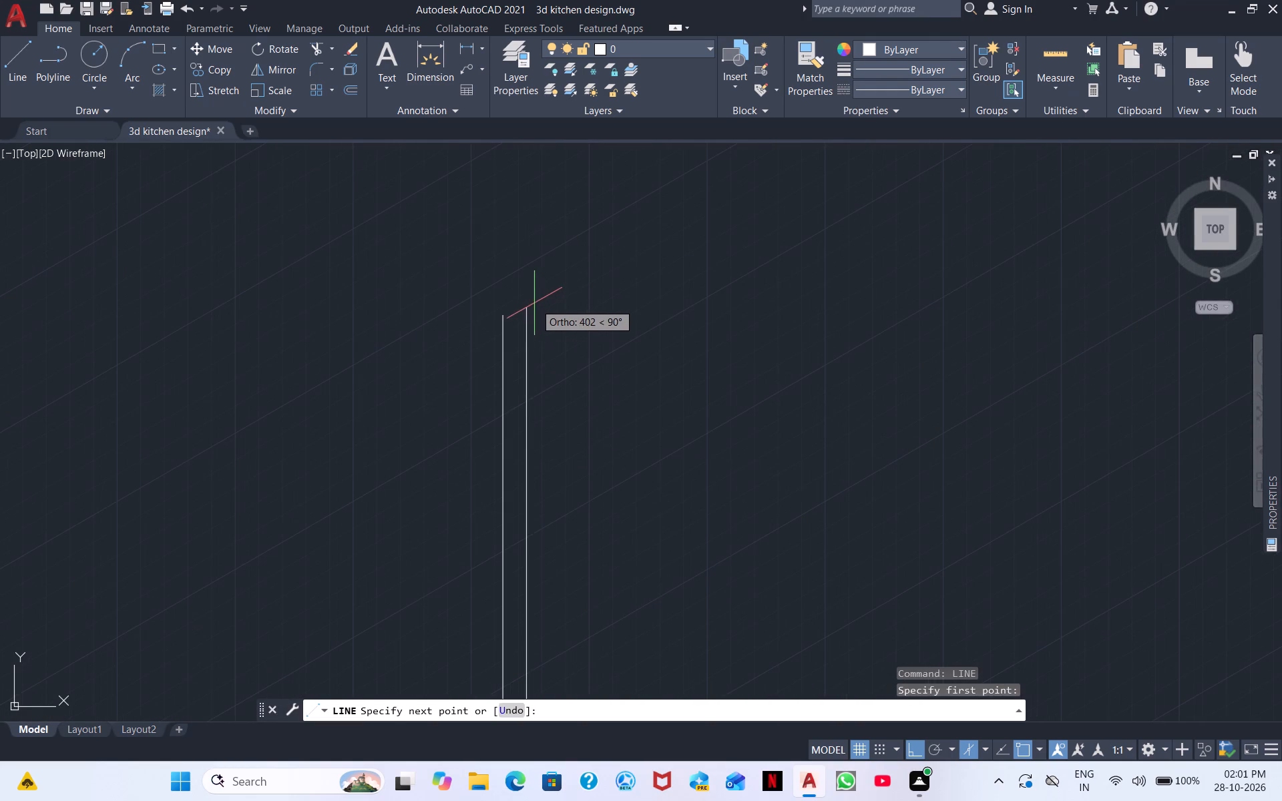
left_click(533, 302)
key("Escape")
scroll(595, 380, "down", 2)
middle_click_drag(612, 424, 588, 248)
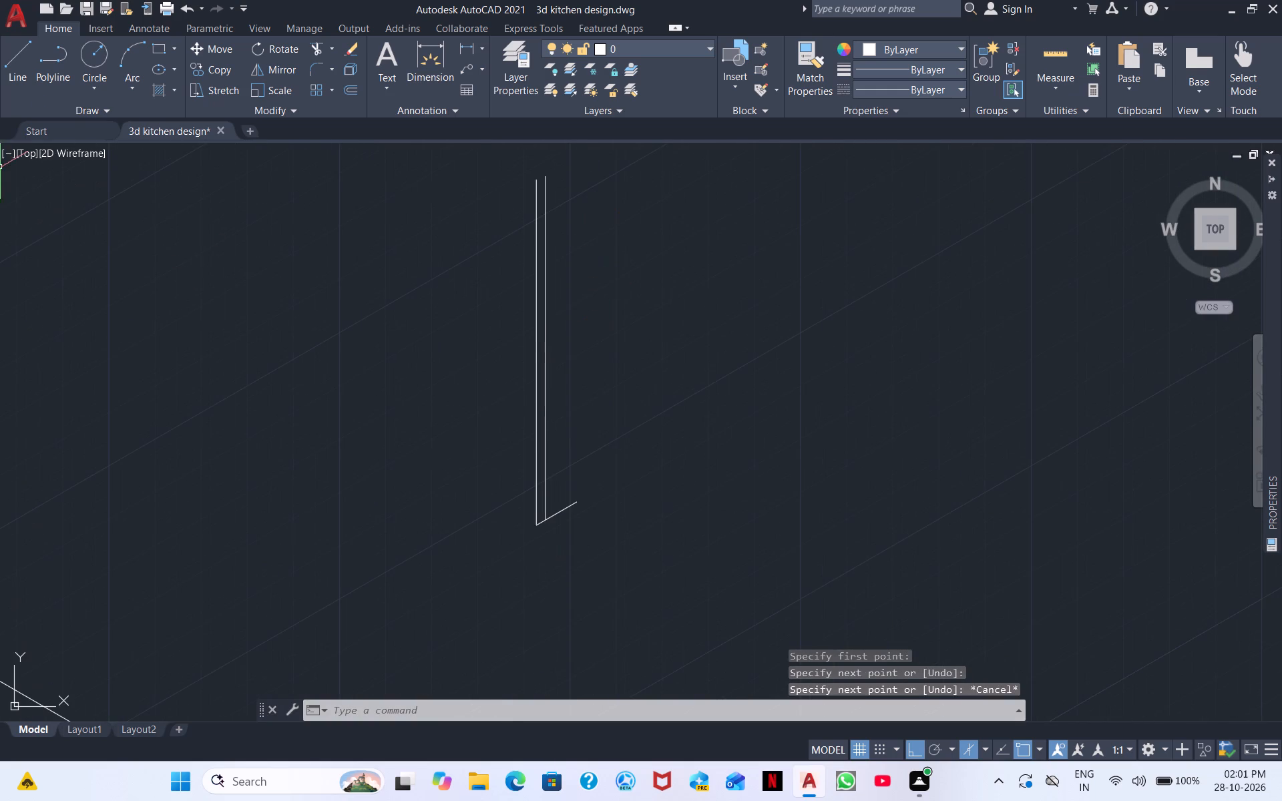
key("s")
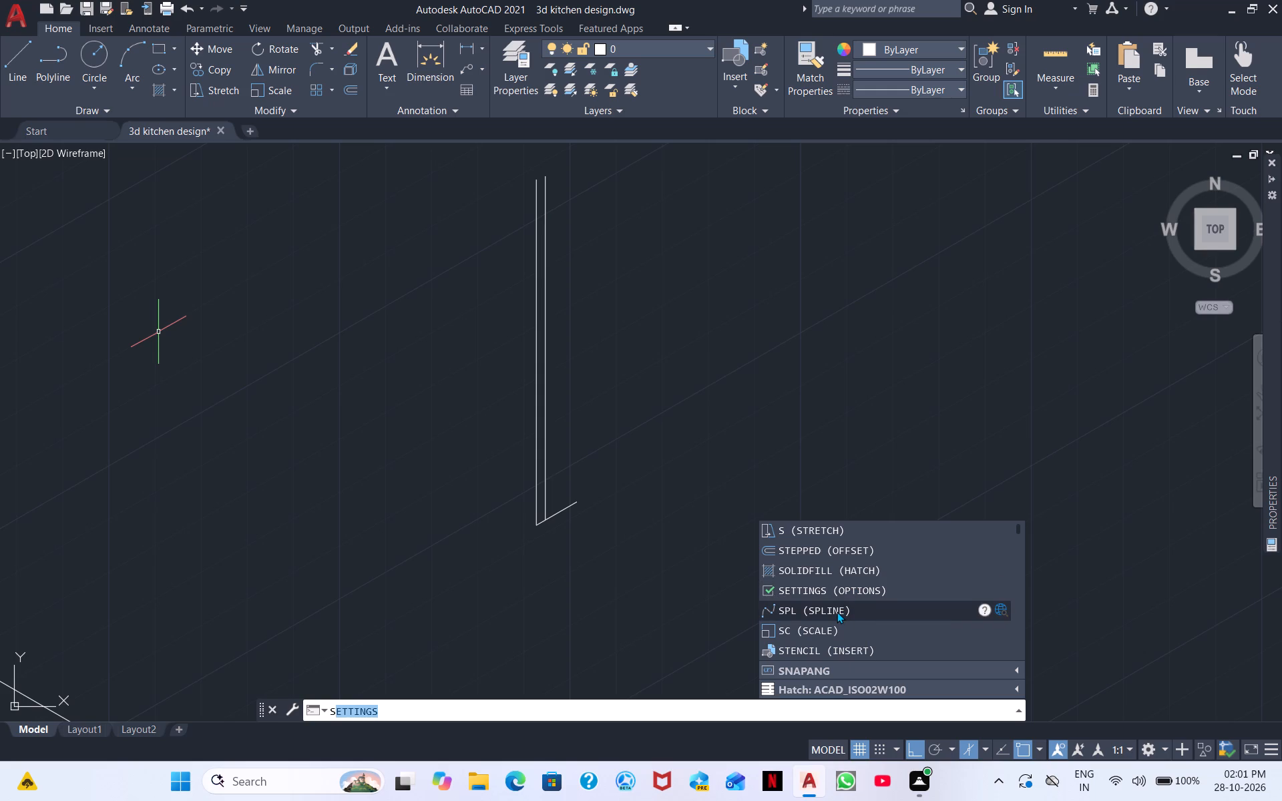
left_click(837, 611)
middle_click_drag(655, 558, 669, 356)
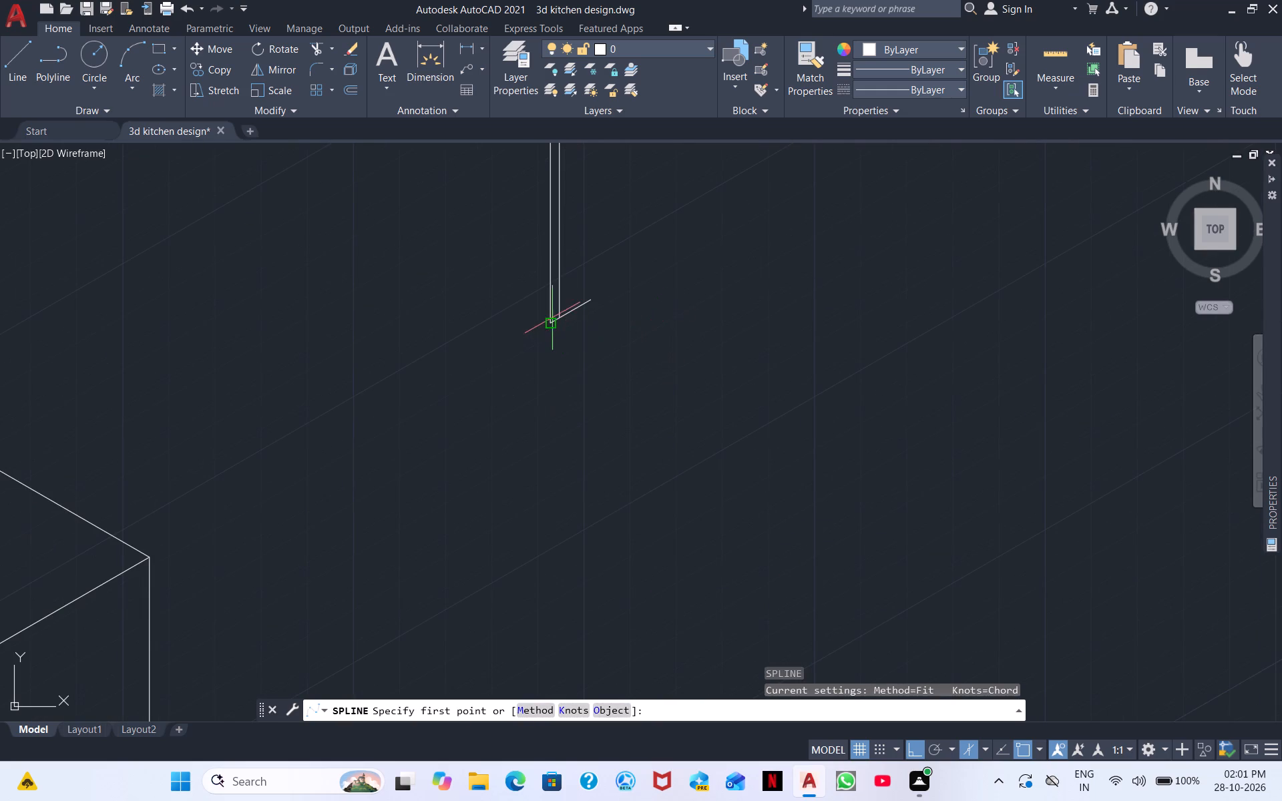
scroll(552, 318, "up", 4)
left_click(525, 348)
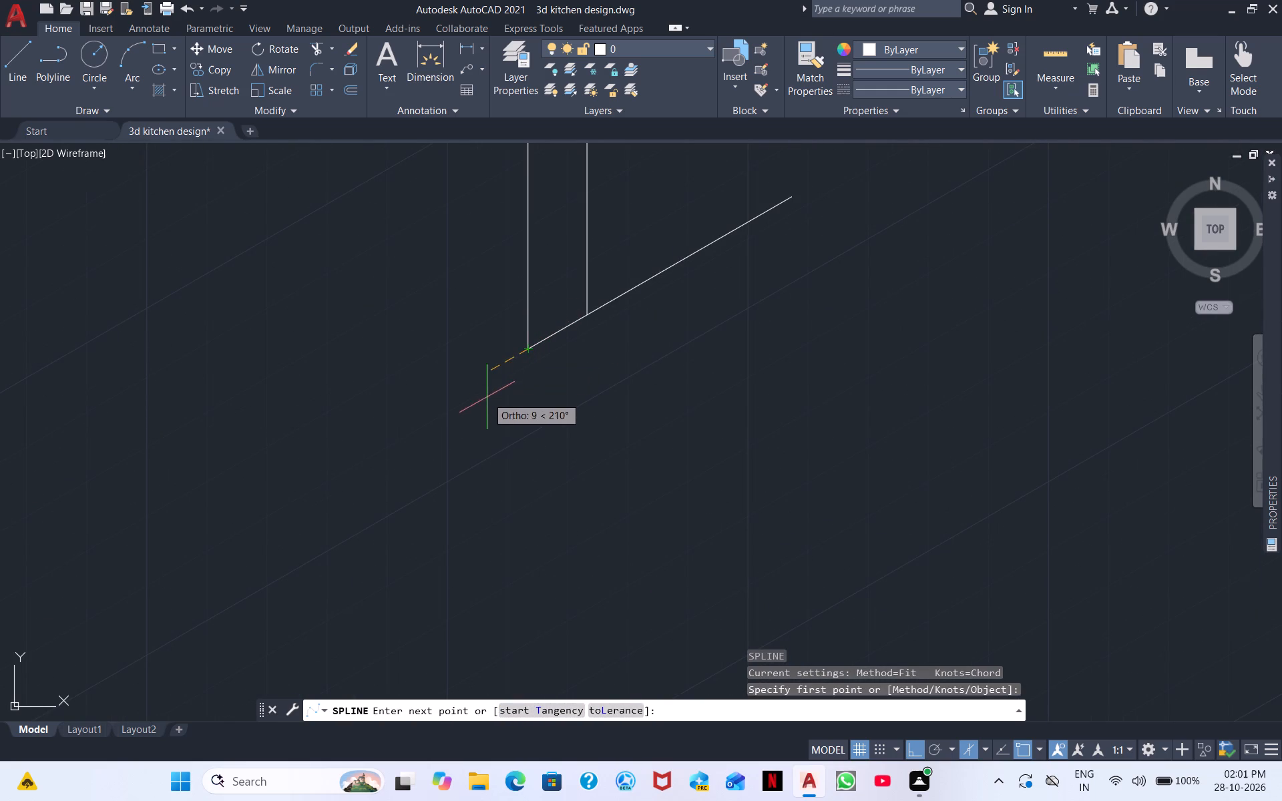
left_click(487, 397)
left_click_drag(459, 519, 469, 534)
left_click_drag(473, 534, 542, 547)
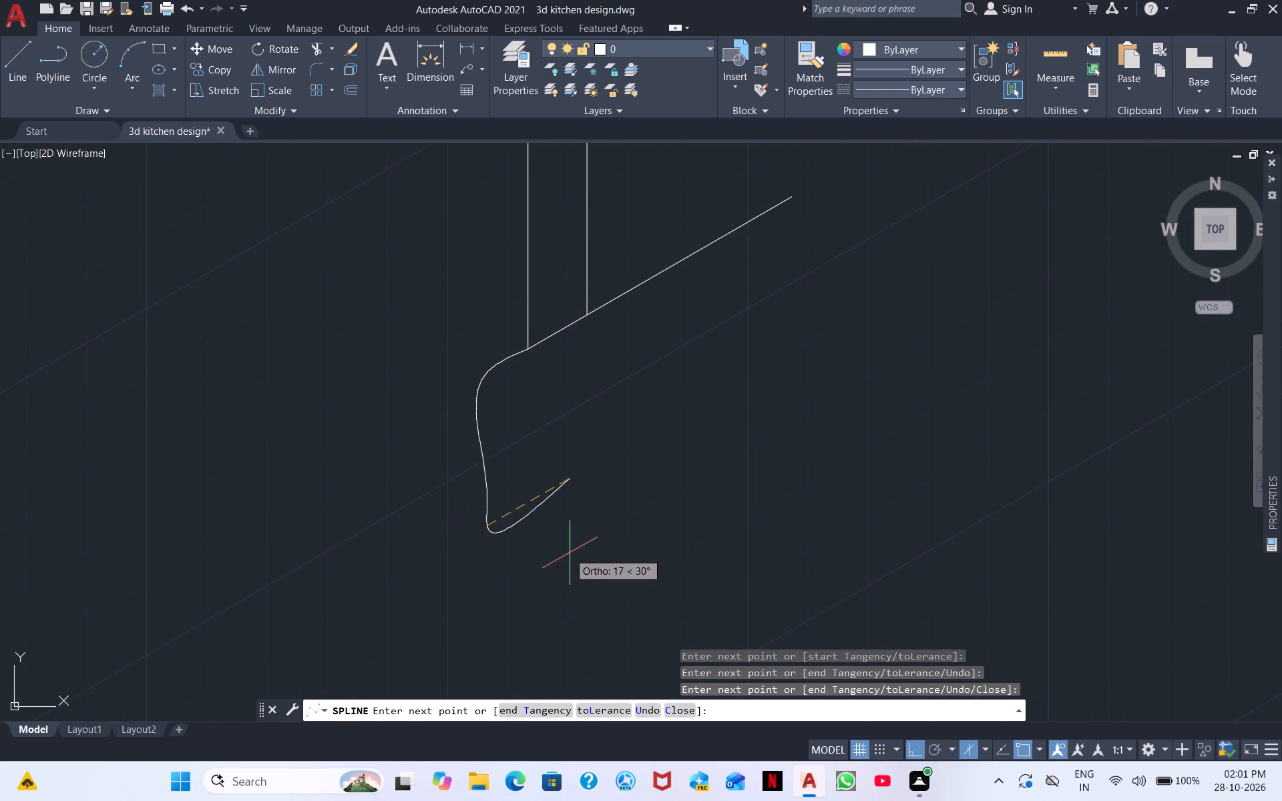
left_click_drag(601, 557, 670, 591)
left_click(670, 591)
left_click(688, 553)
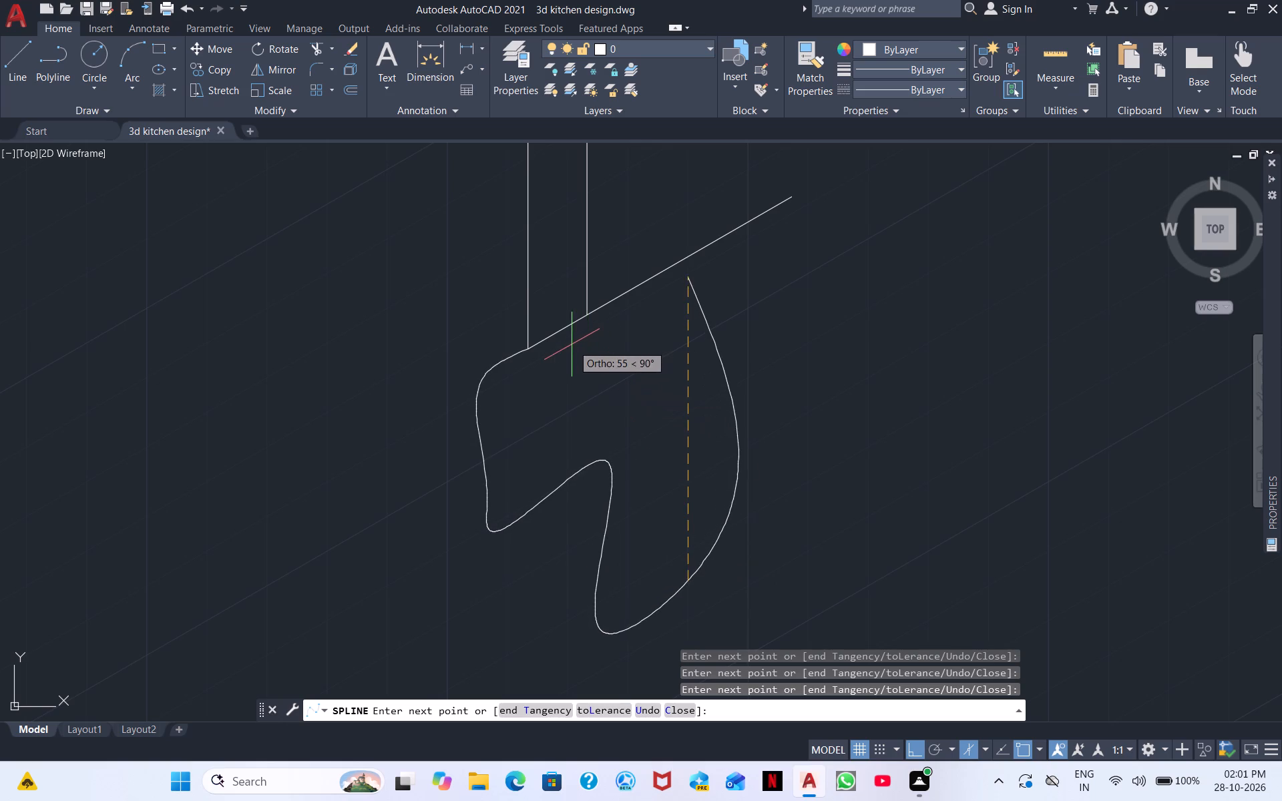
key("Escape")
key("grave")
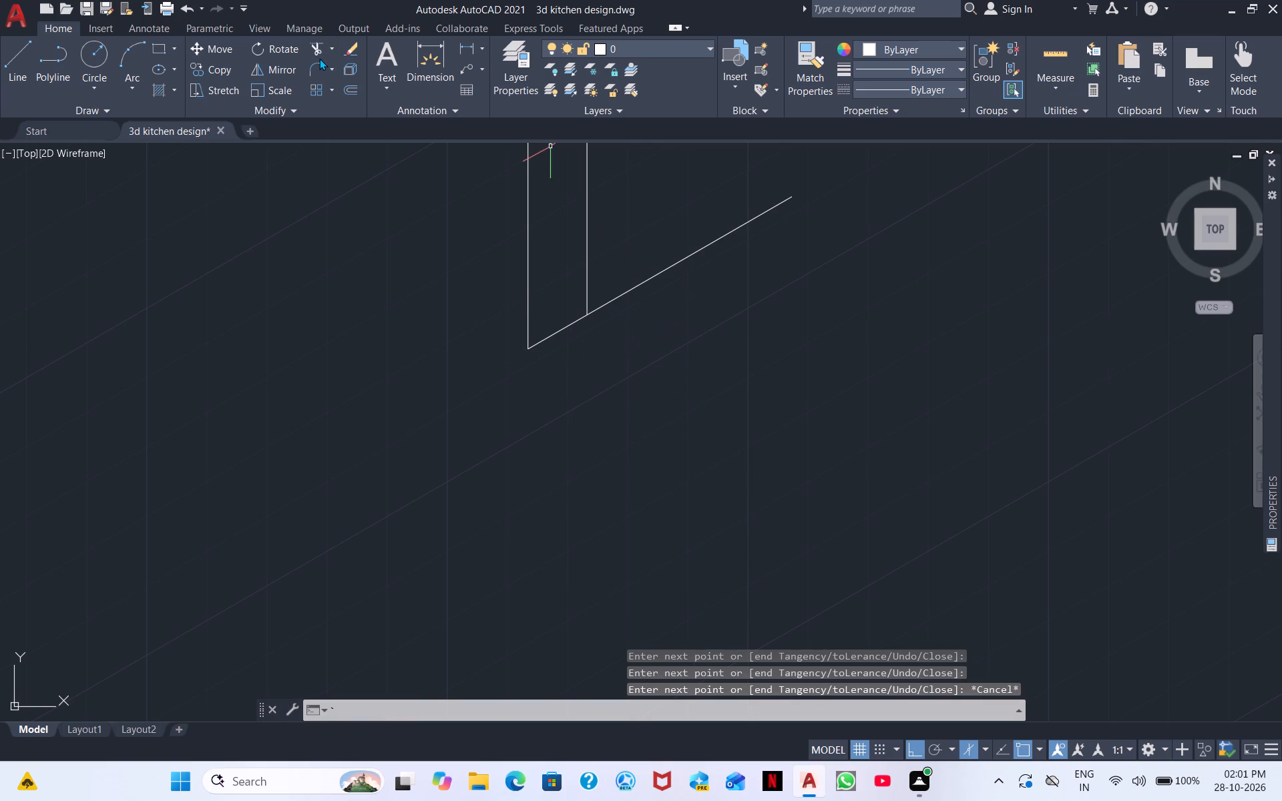
Trim the 30° foot edge where it extends past the second vertical line.
left_click(316, 53)
left_click_drag(674, 264, 648, 370)
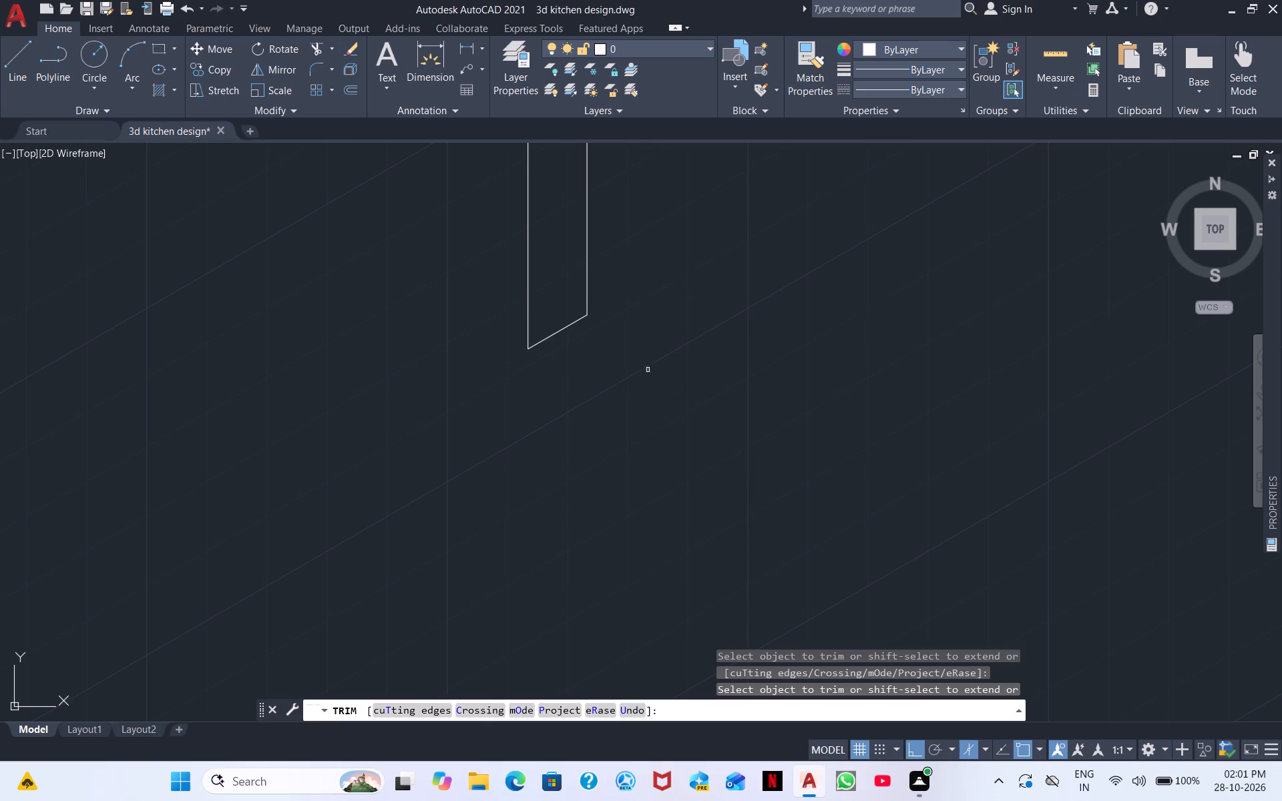
left_click_drag(648, 370, 648, 389)
right_click_drag(788, 420, 789, 433)
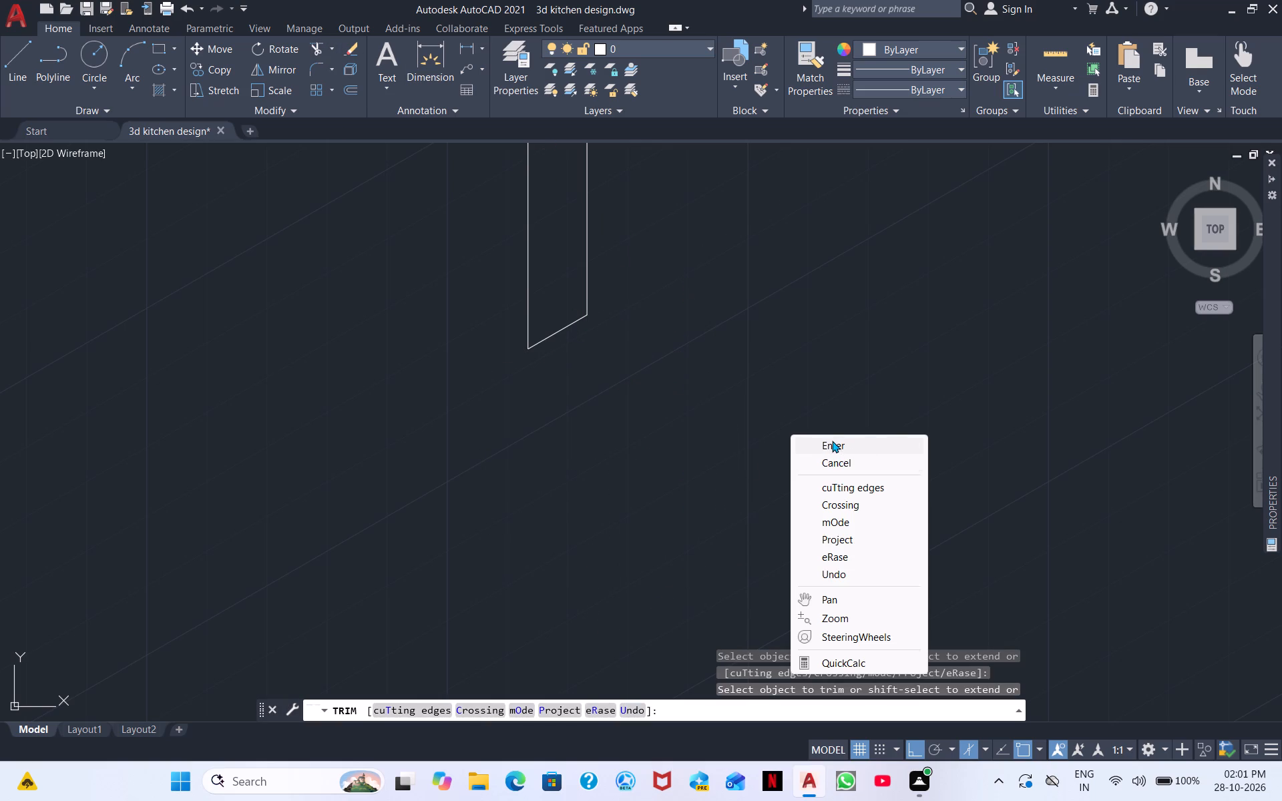
left_click(843, 447)
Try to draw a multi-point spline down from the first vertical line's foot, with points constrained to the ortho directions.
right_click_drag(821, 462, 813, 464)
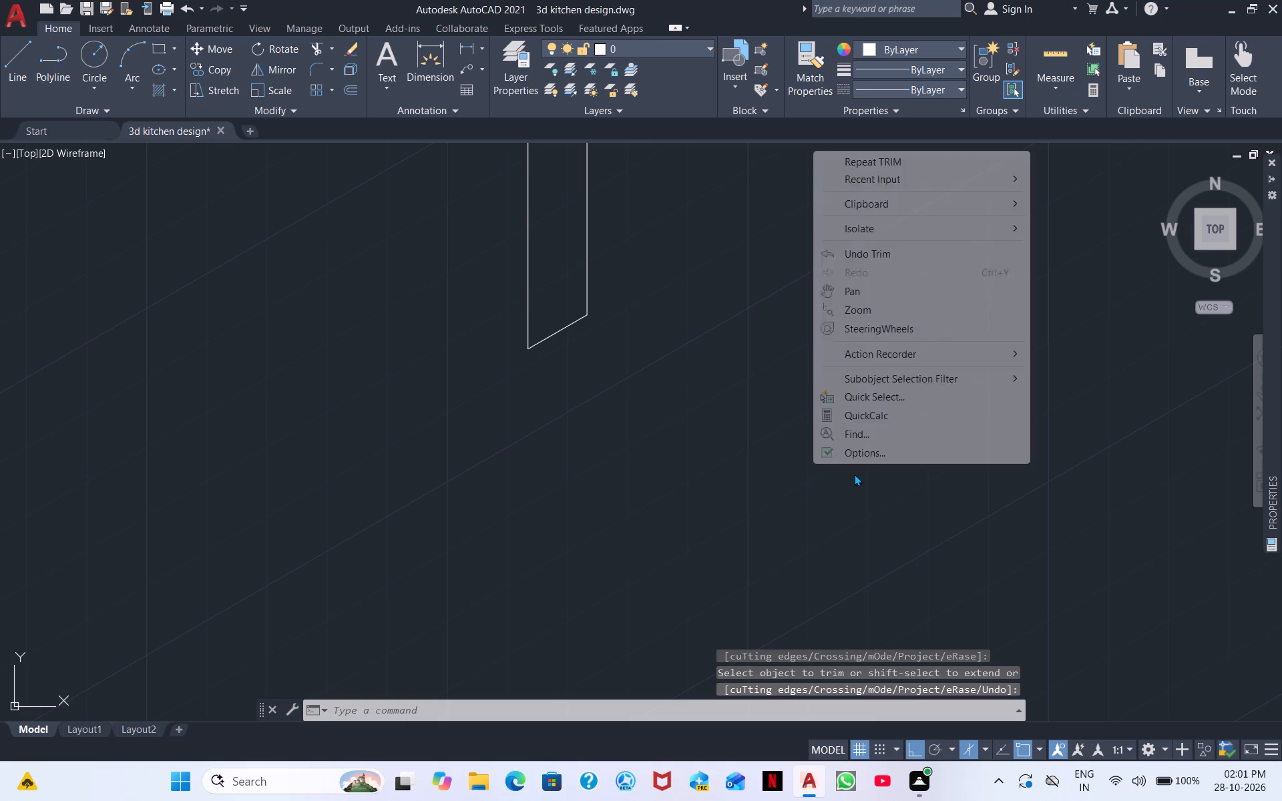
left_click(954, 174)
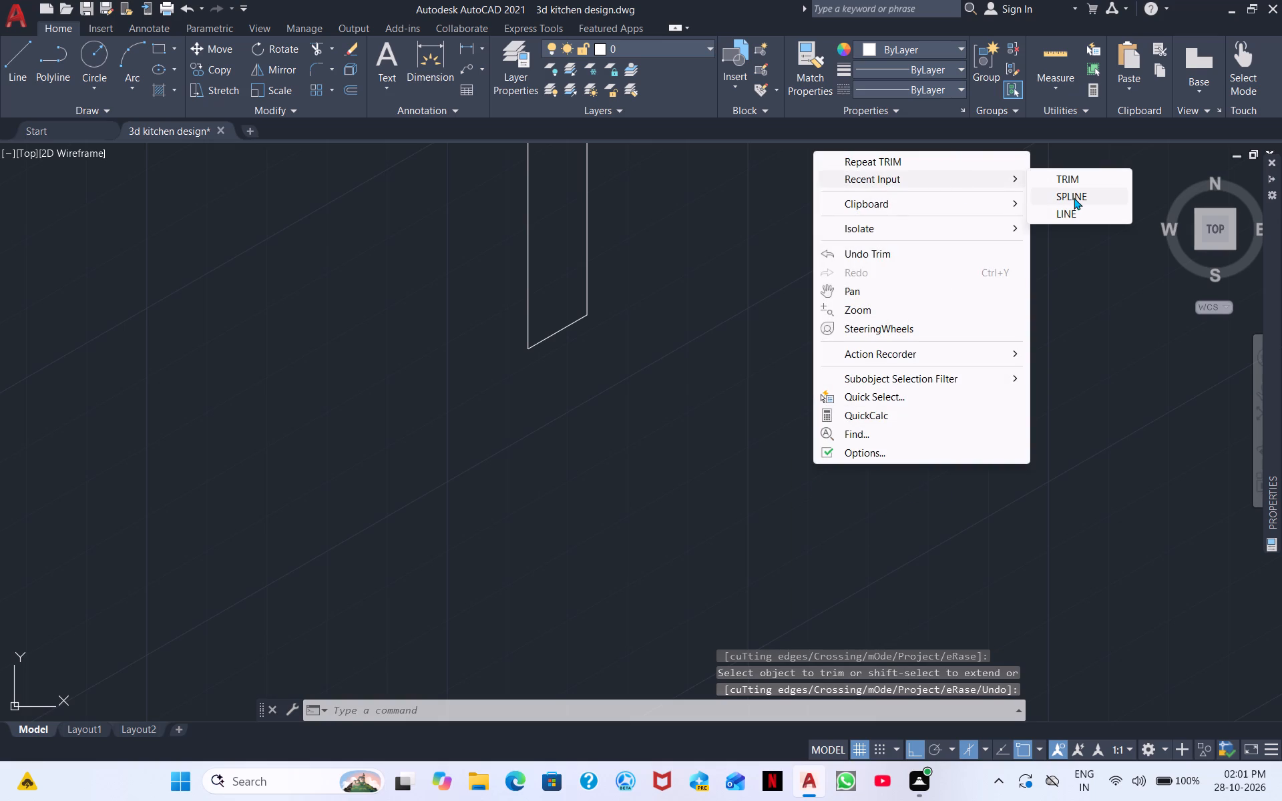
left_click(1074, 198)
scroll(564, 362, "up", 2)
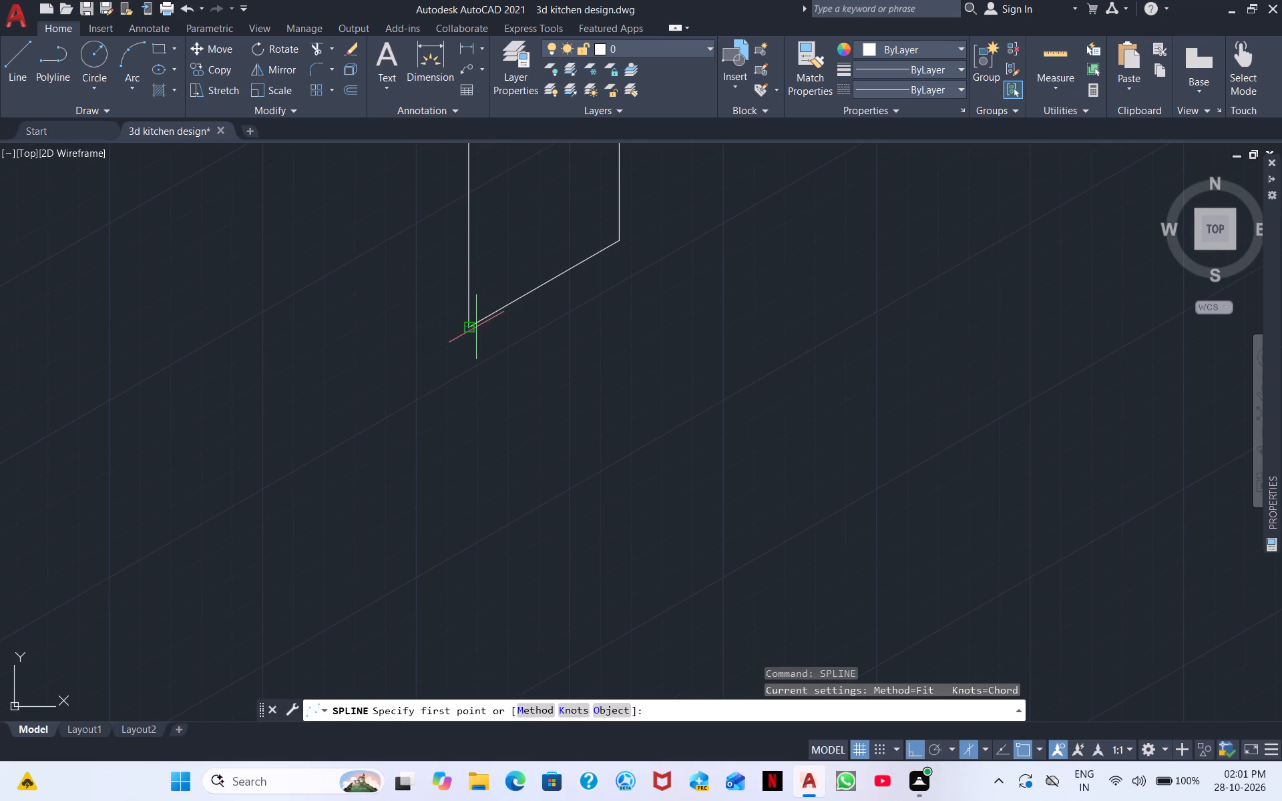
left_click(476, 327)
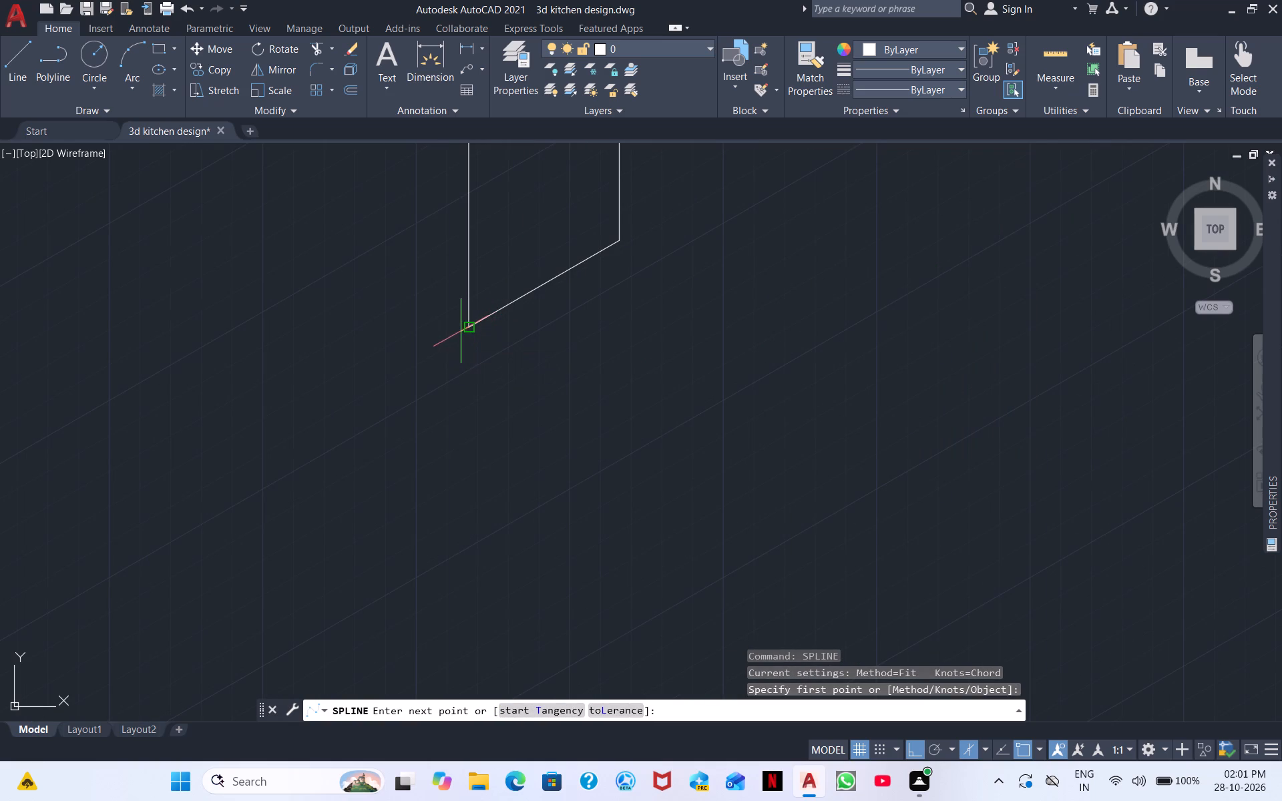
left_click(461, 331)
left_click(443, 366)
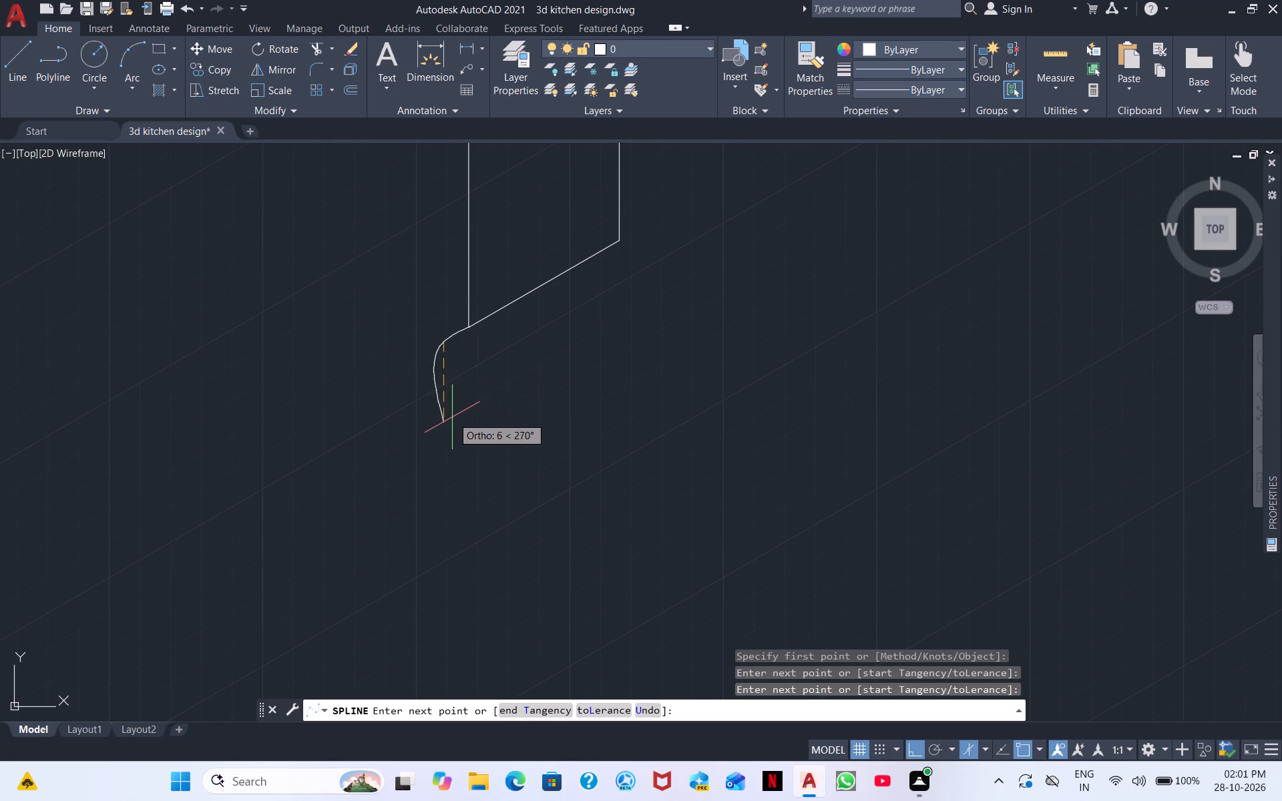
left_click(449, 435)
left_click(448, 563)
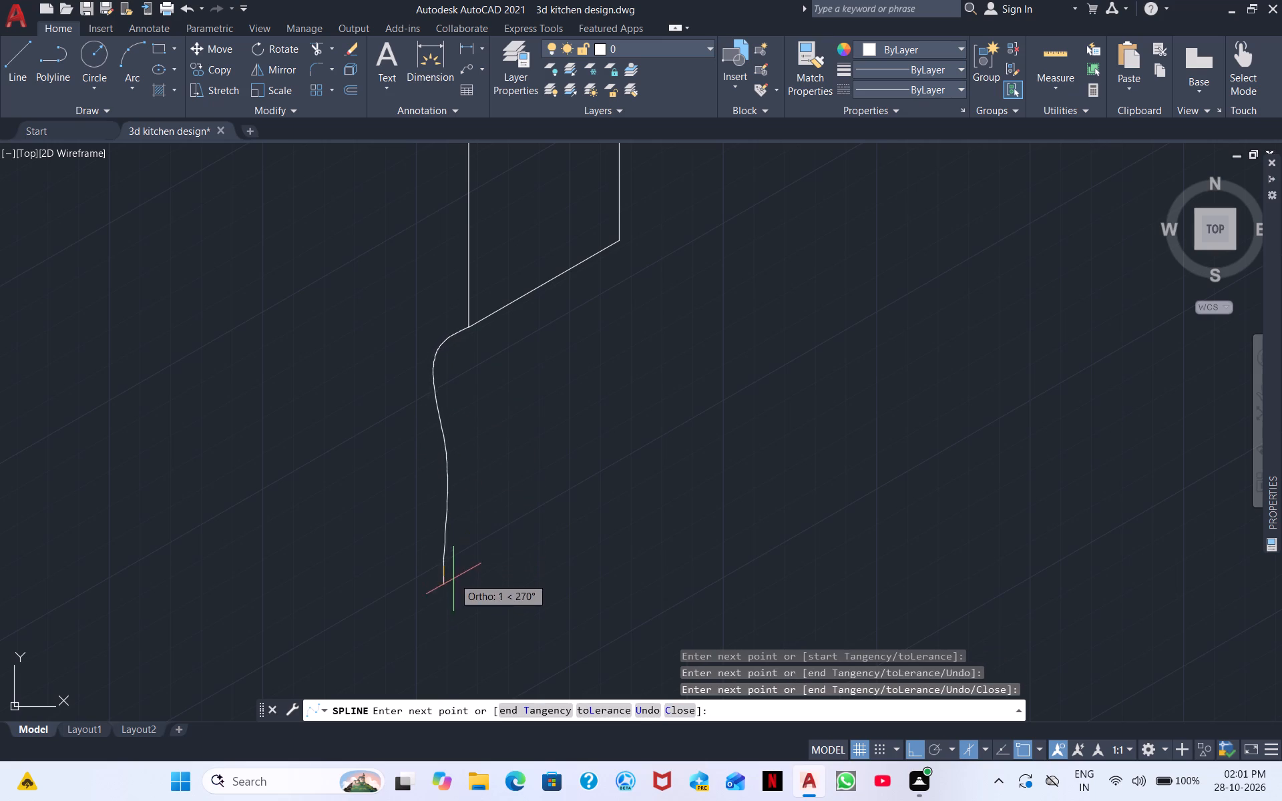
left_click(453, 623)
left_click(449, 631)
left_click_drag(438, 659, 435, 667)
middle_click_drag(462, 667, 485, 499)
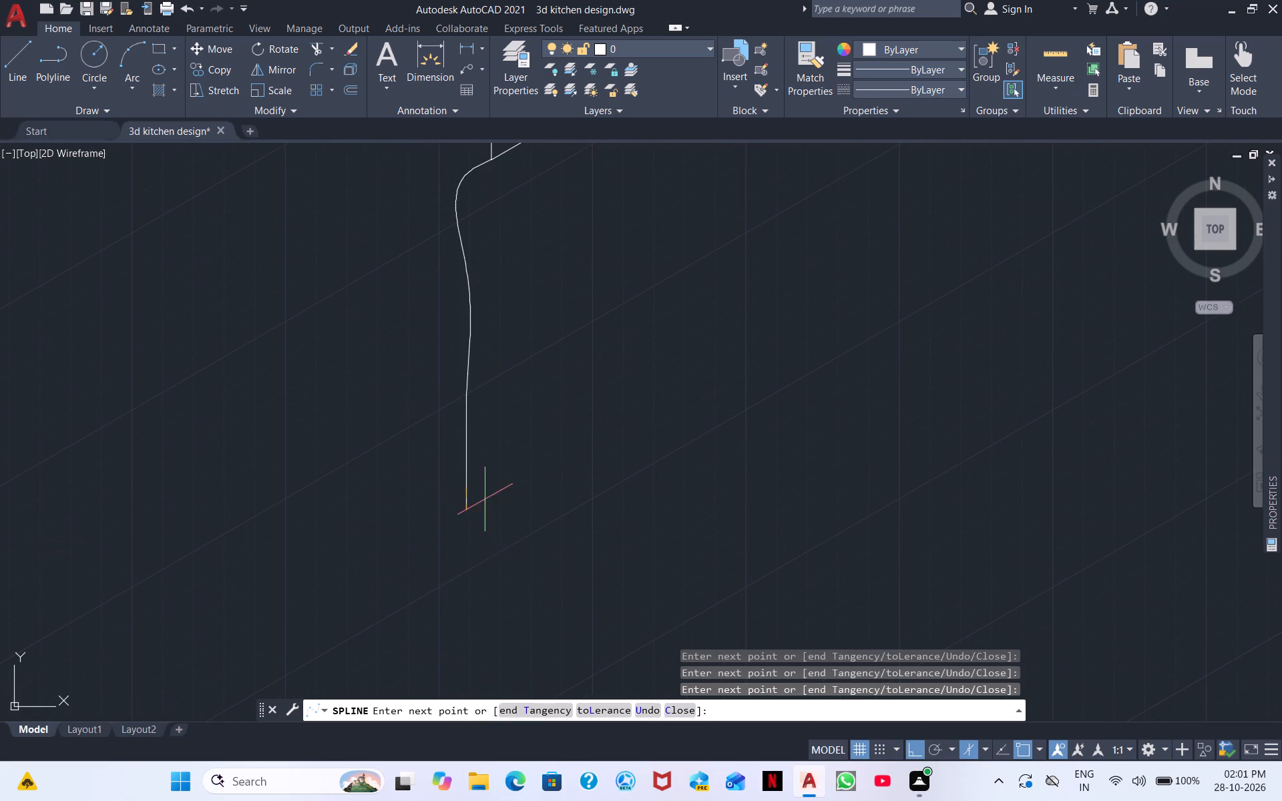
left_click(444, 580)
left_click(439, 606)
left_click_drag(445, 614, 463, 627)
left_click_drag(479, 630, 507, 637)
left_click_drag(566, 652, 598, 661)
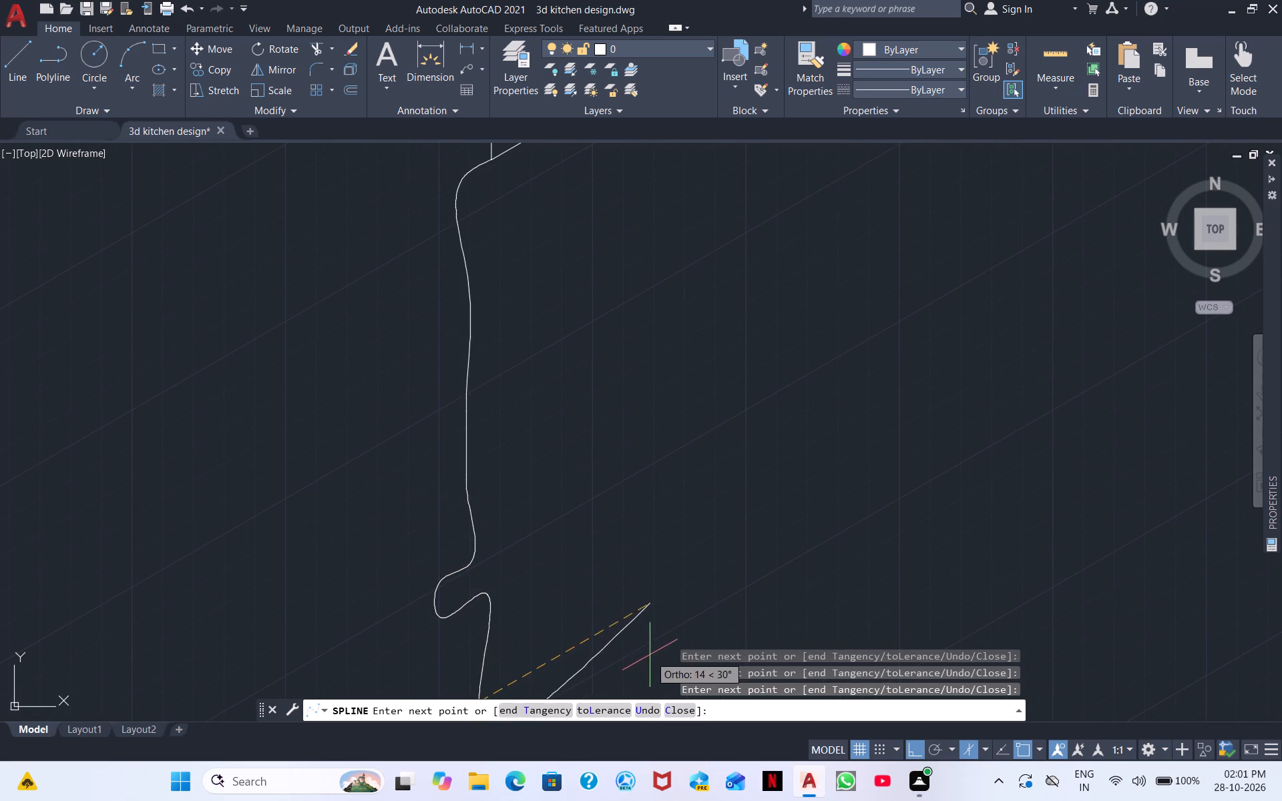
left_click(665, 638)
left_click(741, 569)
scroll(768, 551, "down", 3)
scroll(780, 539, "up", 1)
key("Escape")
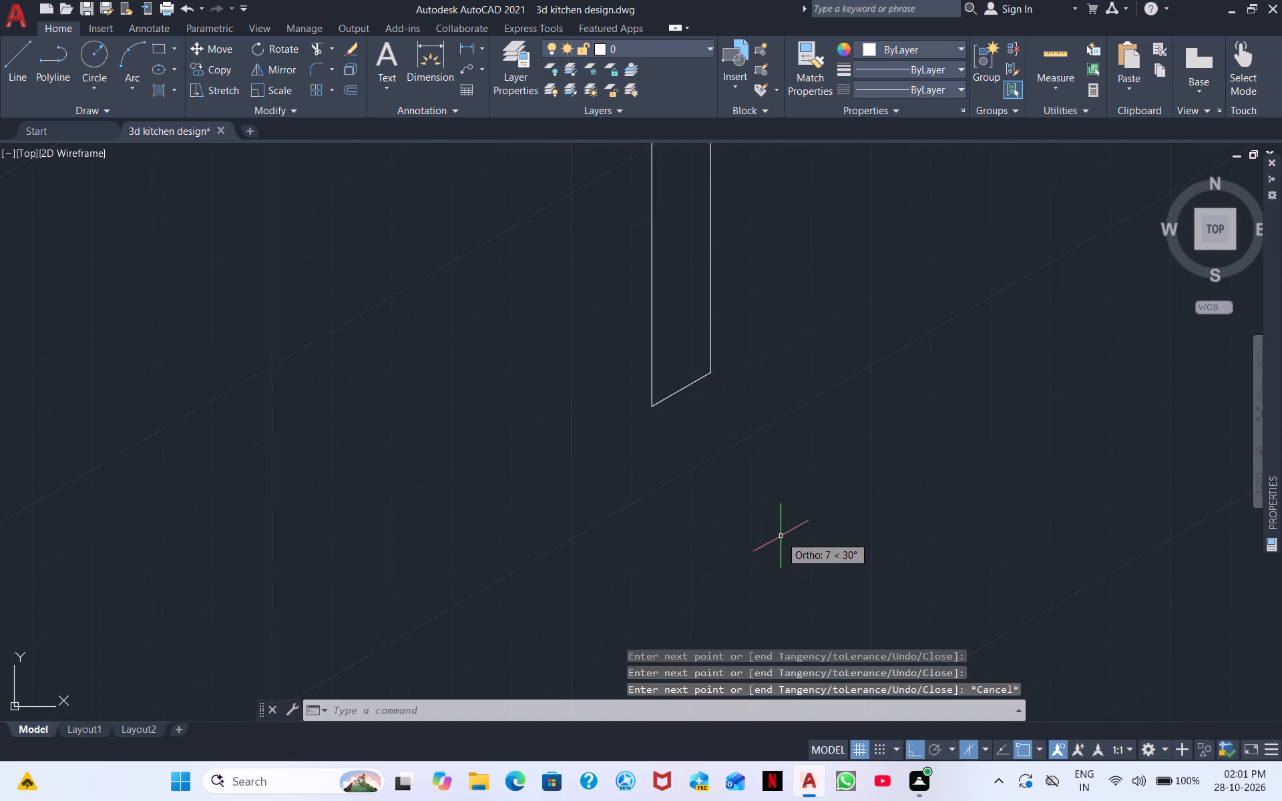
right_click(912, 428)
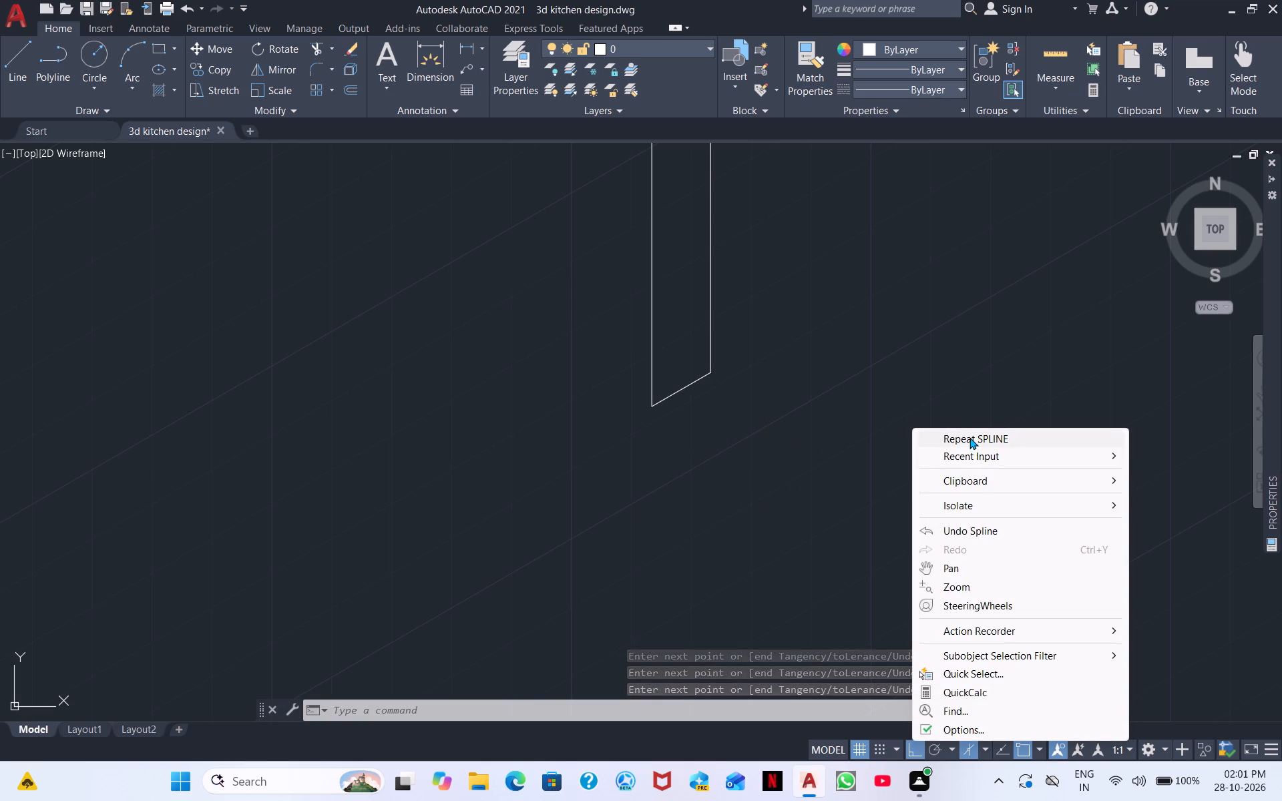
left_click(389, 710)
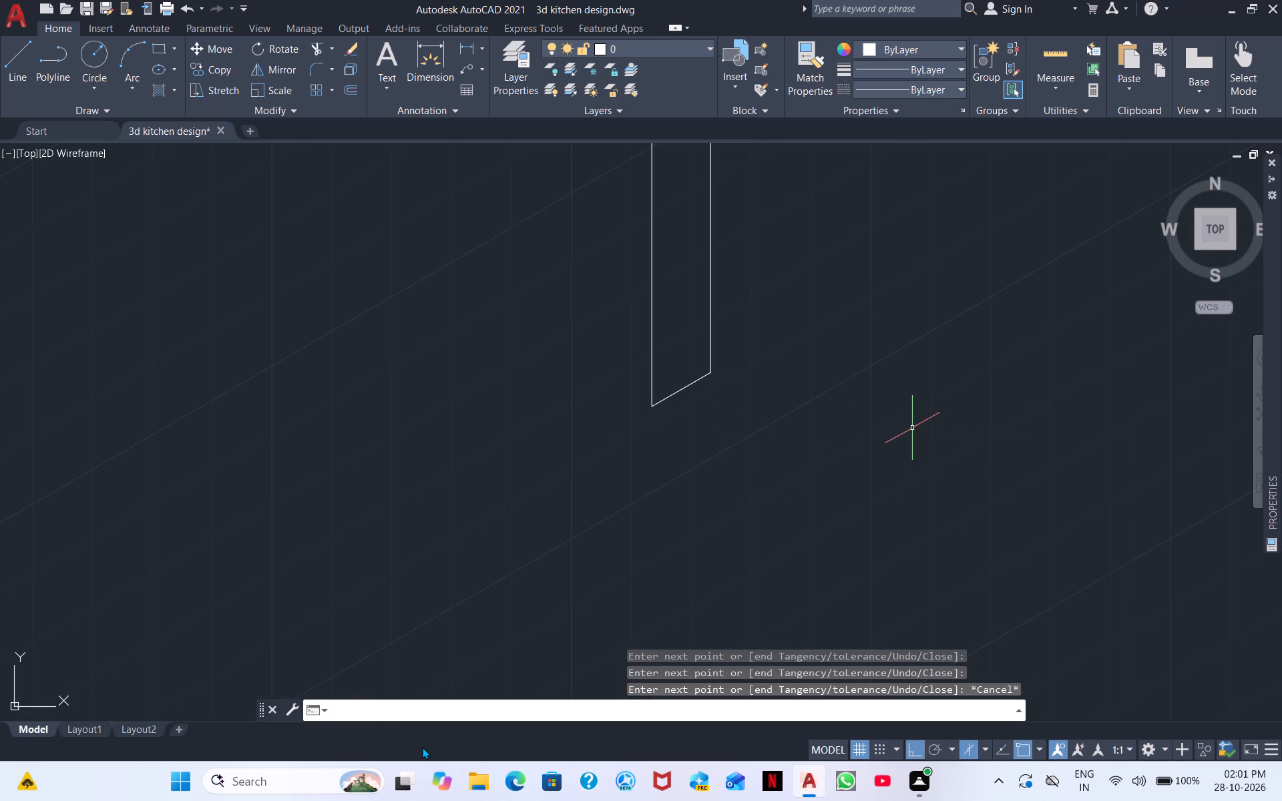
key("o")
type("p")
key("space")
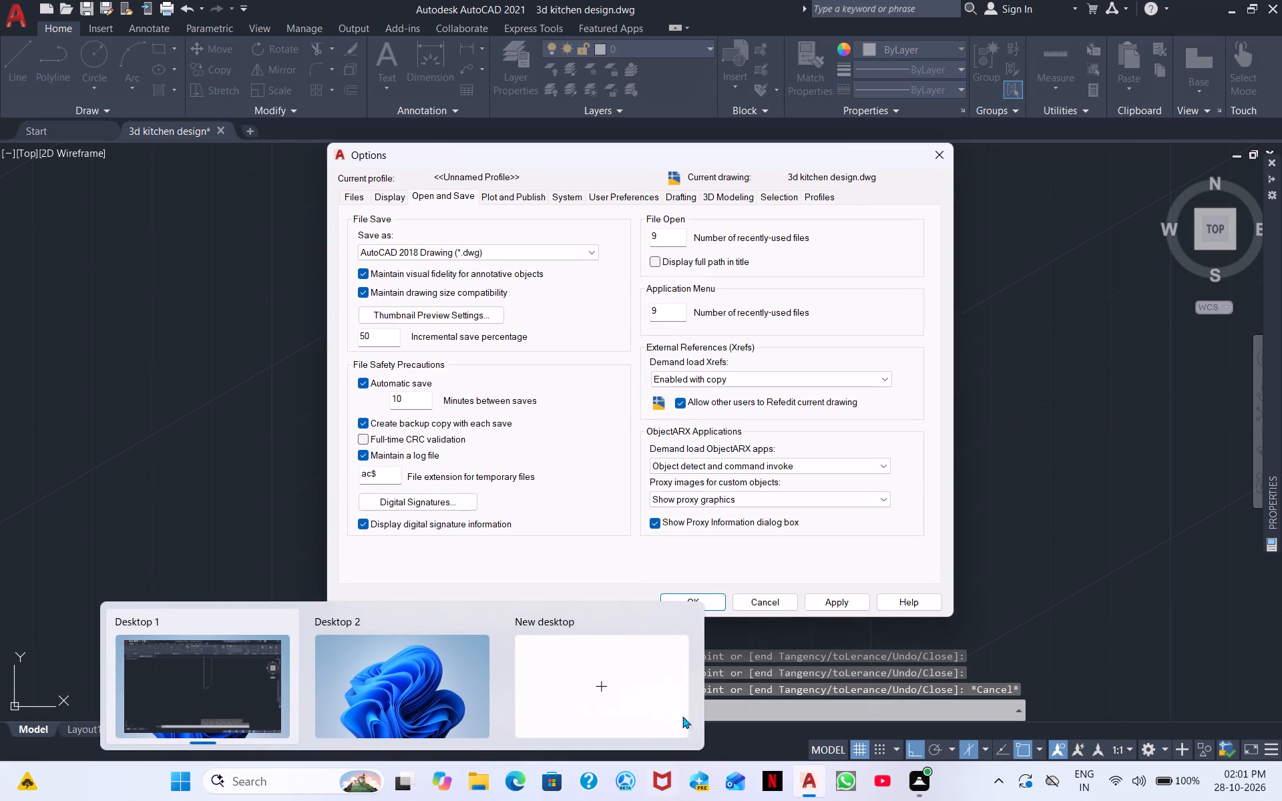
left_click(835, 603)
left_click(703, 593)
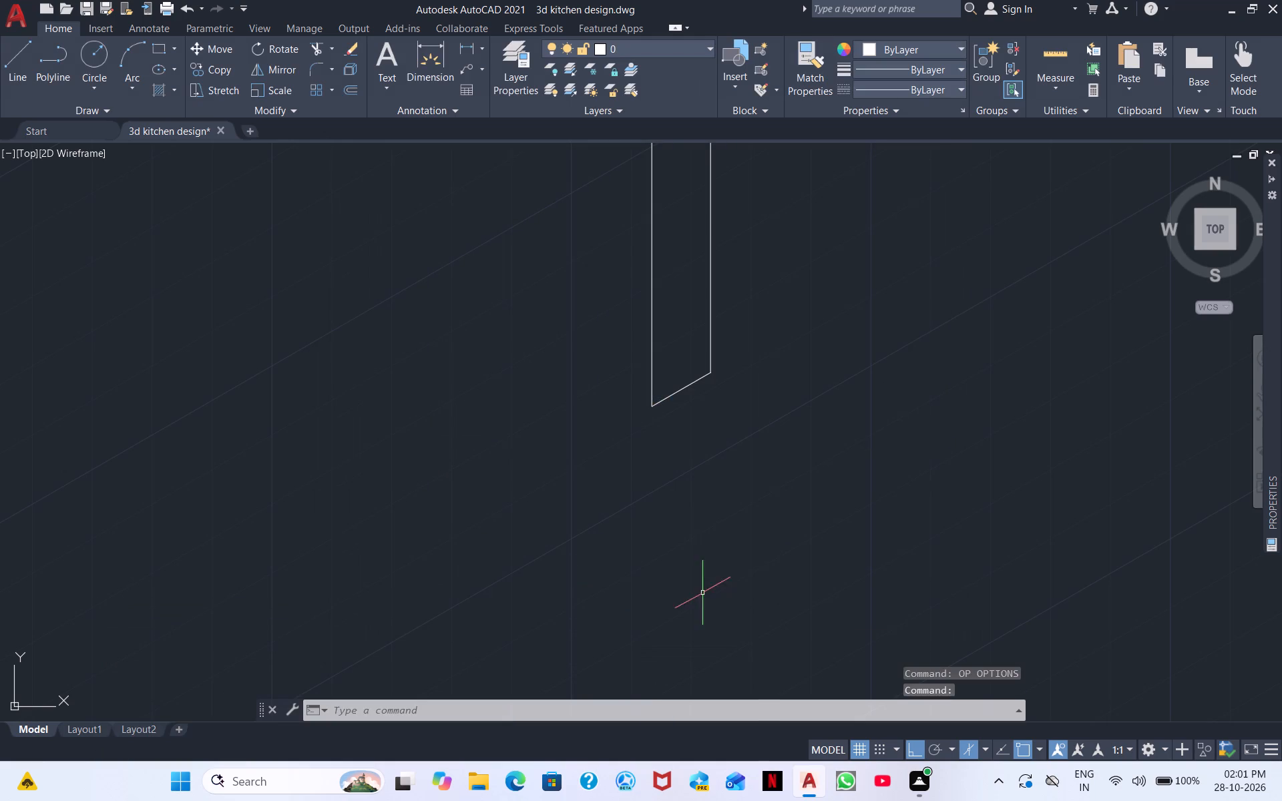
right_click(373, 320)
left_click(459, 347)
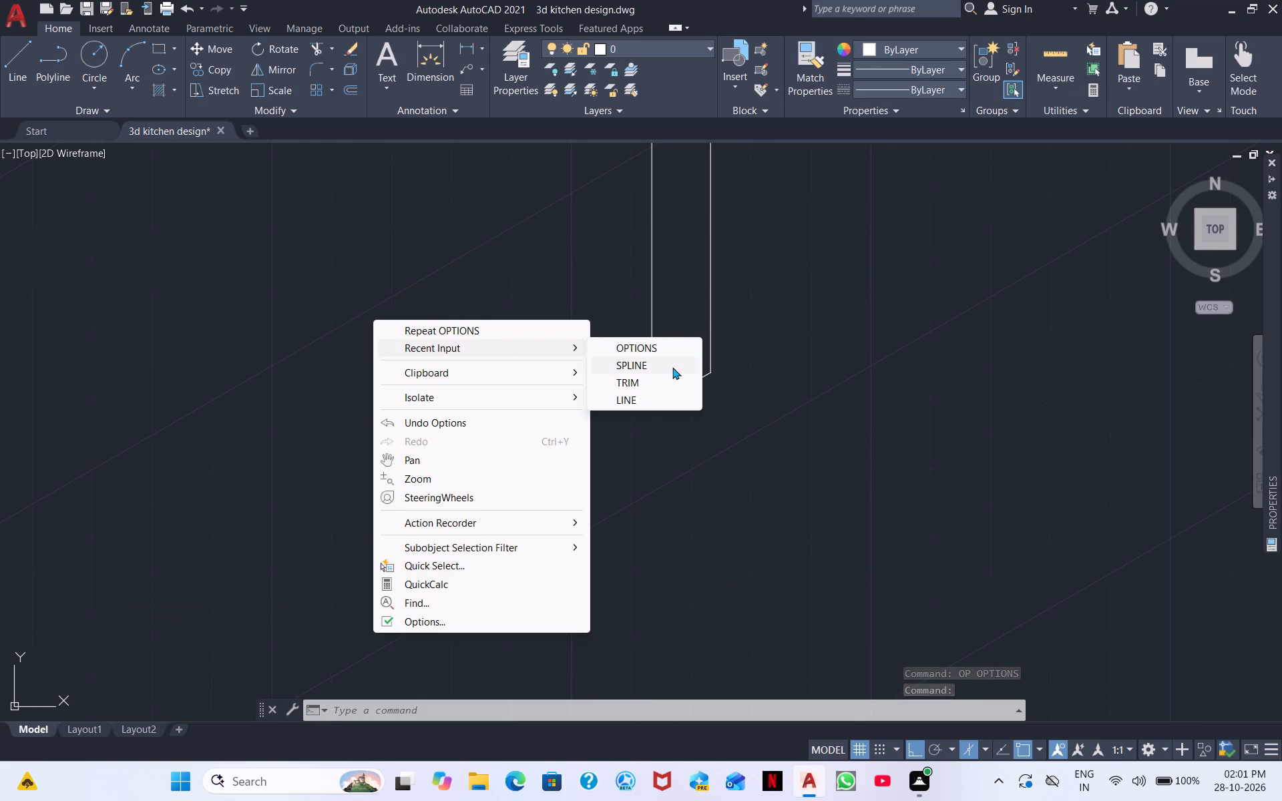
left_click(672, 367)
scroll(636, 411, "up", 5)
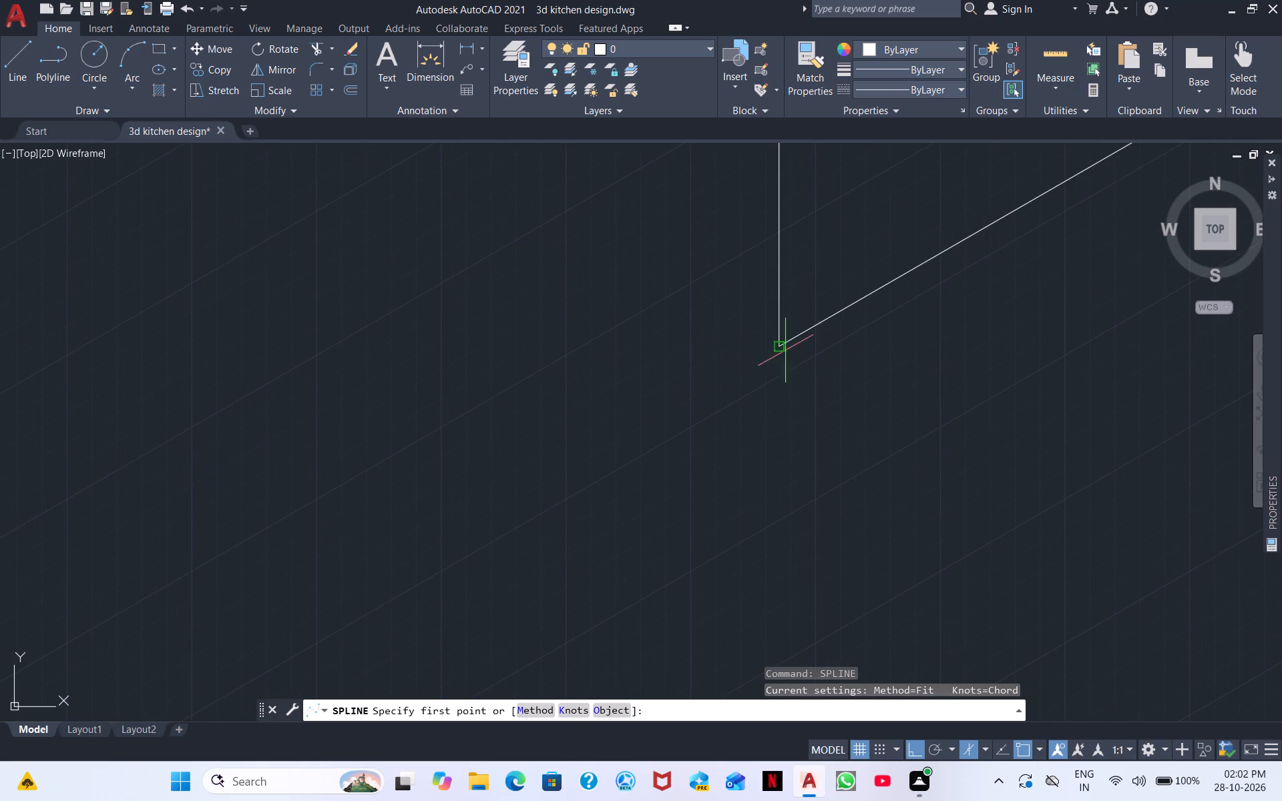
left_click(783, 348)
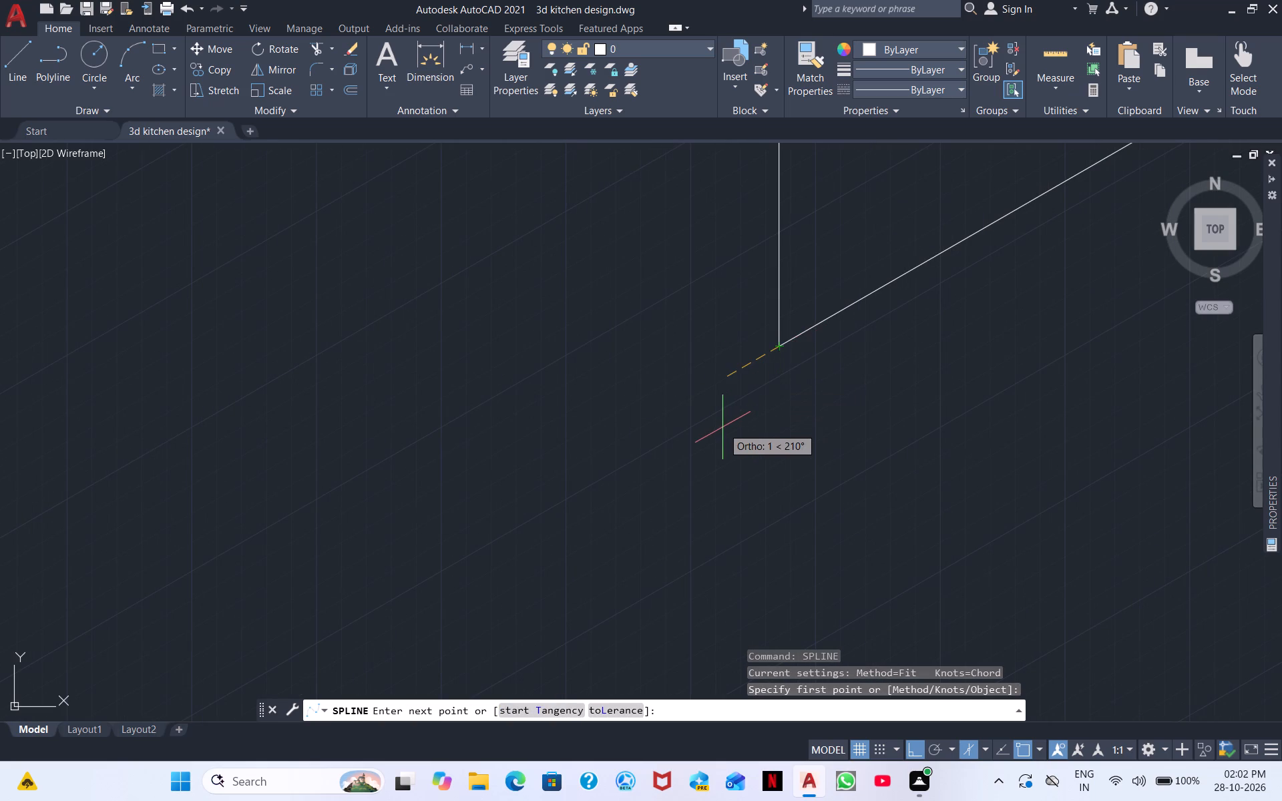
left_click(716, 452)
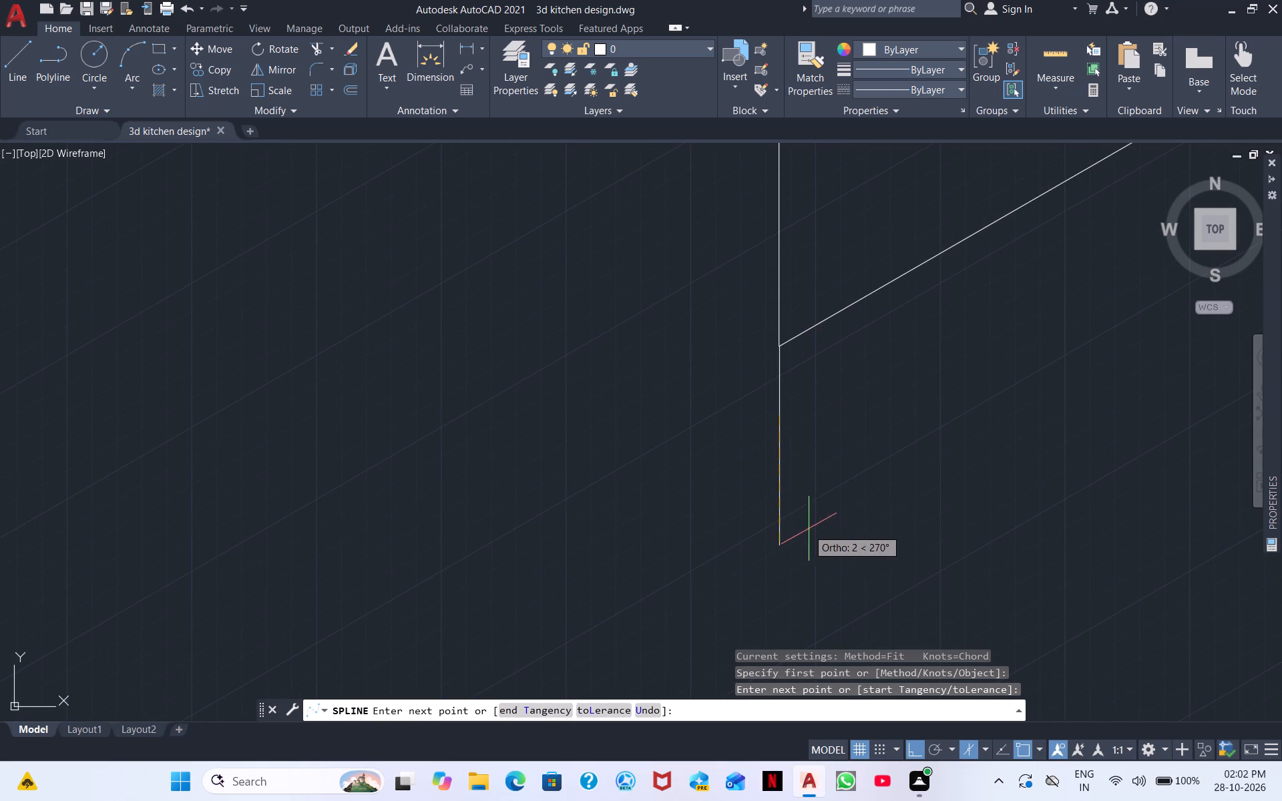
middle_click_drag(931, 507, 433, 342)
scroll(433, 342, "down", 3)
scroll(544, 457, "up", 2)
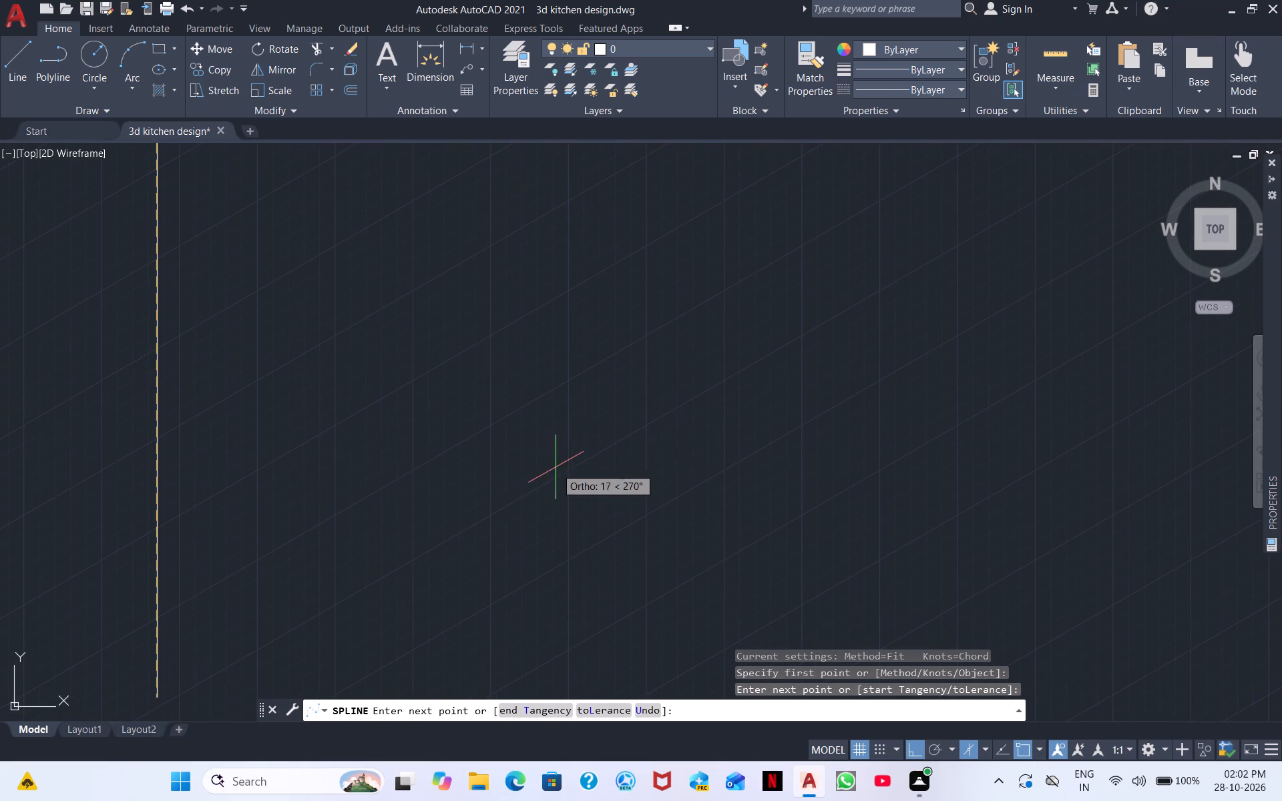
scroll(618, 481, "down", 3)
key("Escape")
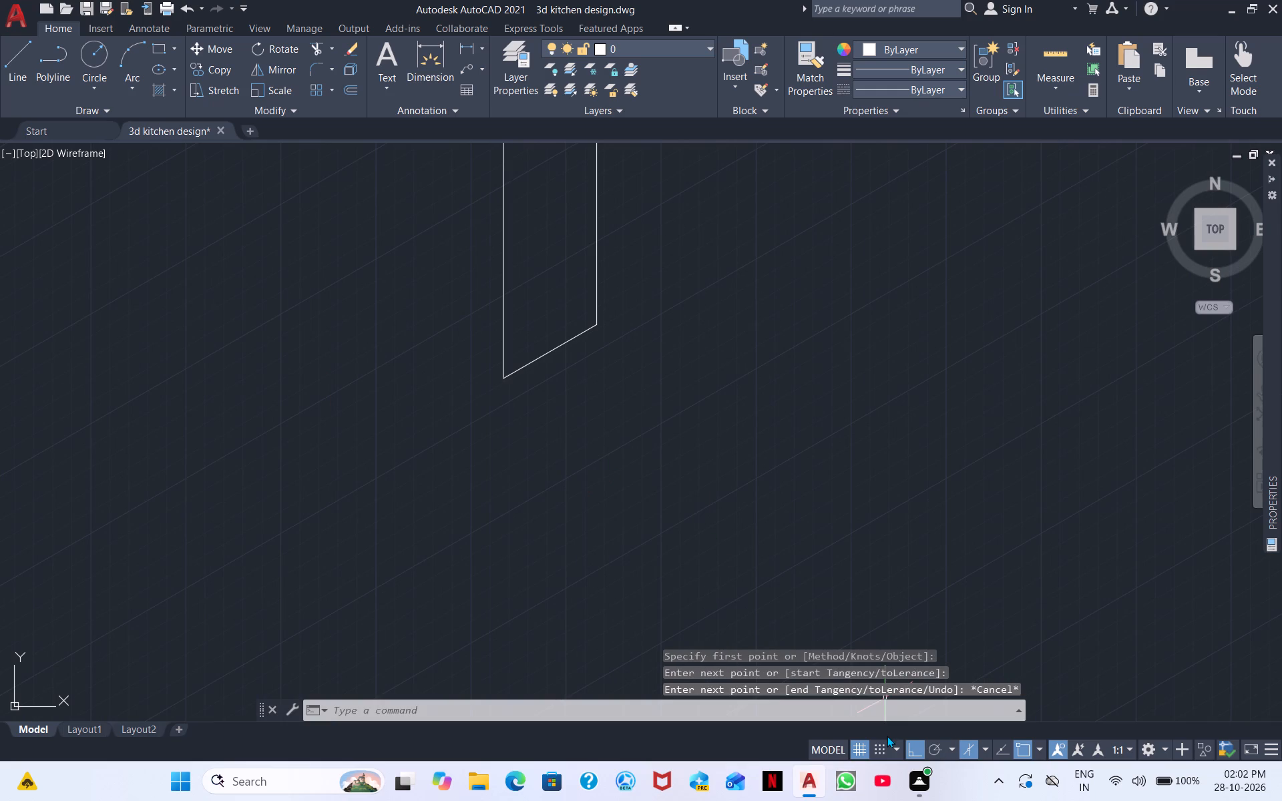
Turn off Ortho mode.
left_click(908, 748)
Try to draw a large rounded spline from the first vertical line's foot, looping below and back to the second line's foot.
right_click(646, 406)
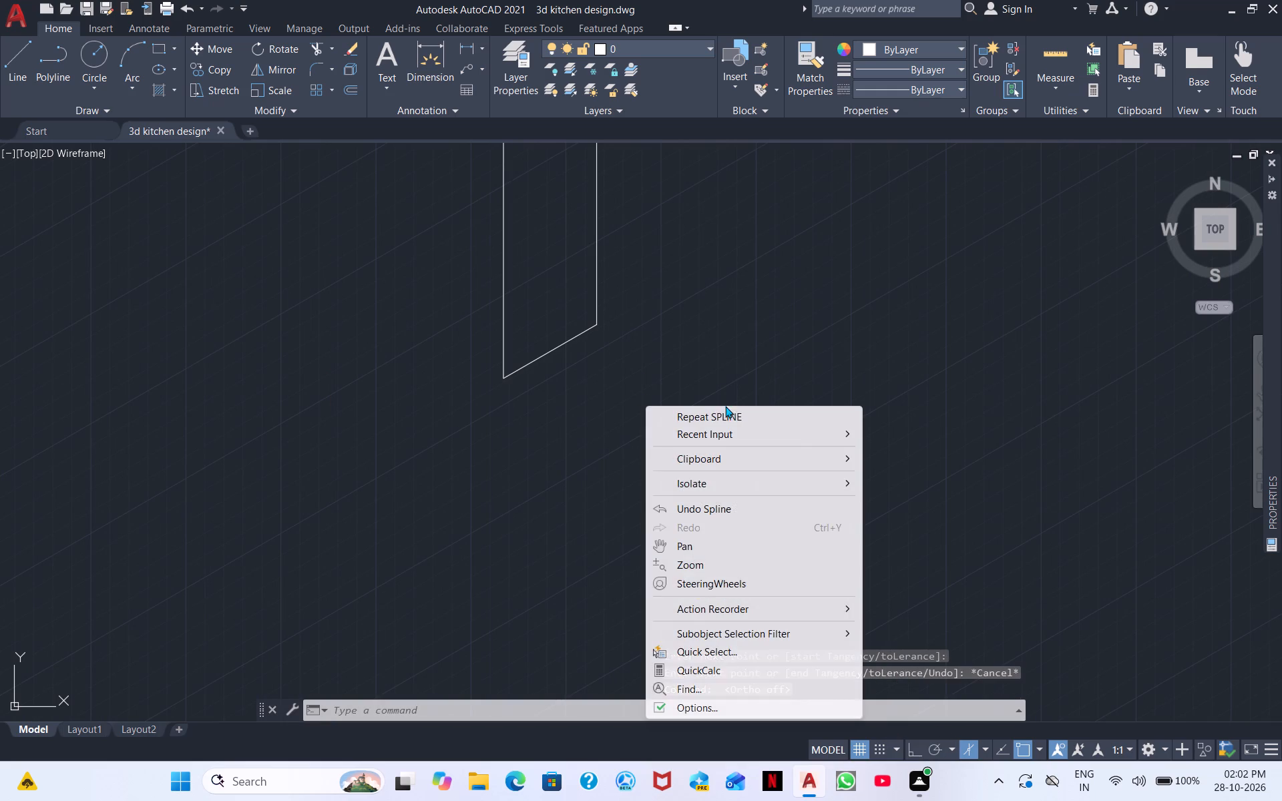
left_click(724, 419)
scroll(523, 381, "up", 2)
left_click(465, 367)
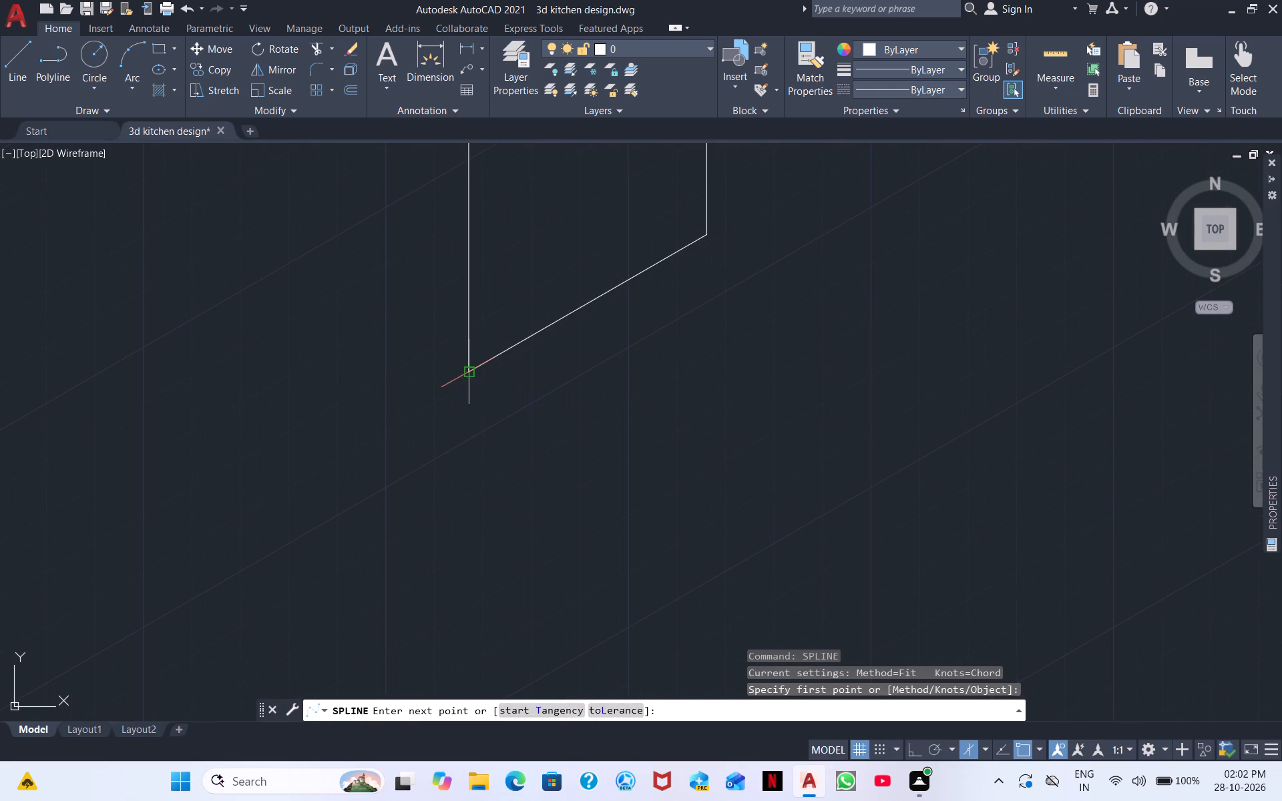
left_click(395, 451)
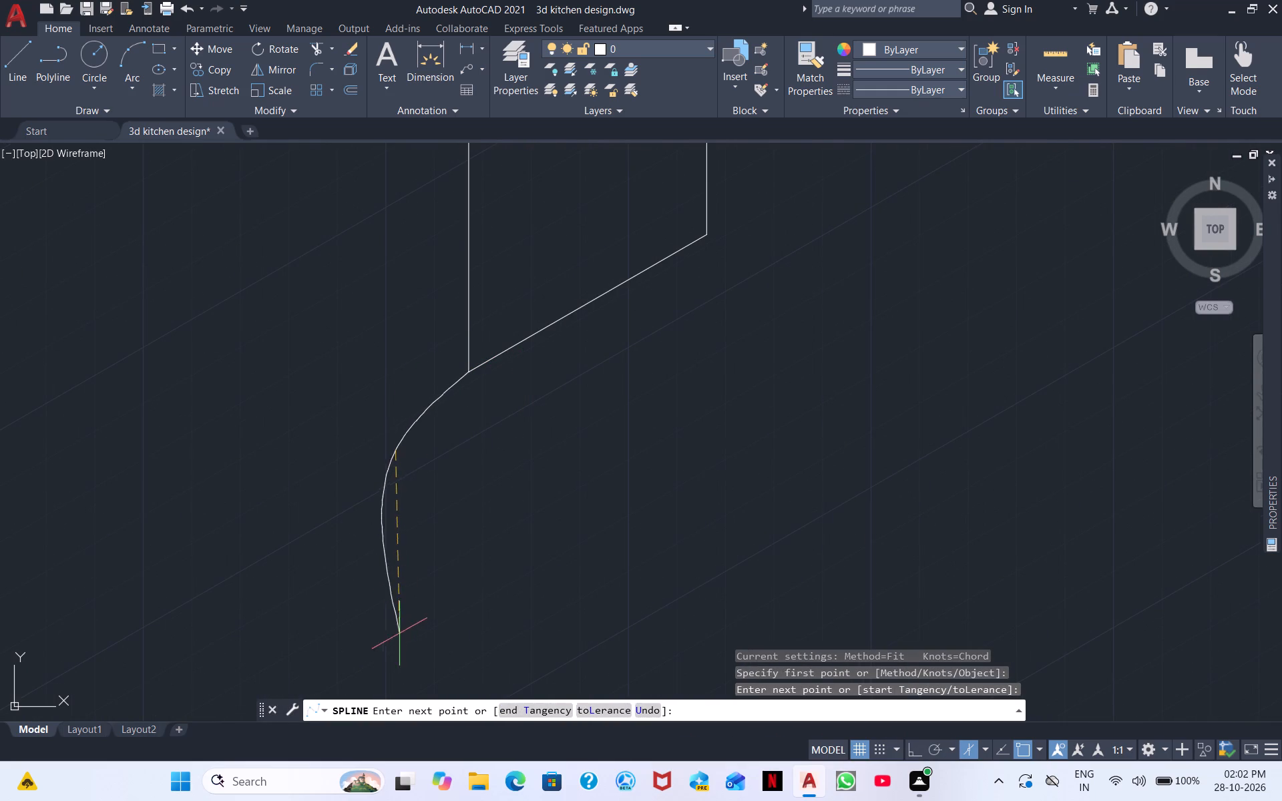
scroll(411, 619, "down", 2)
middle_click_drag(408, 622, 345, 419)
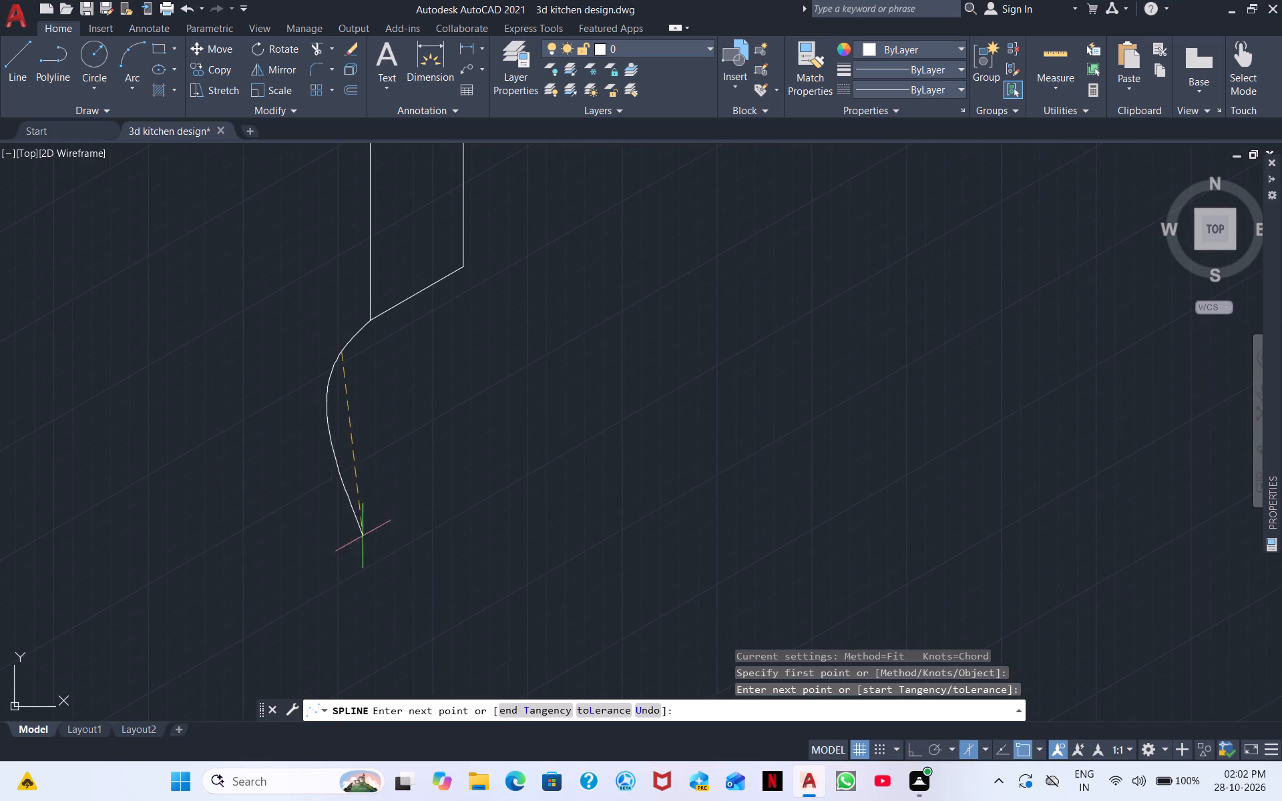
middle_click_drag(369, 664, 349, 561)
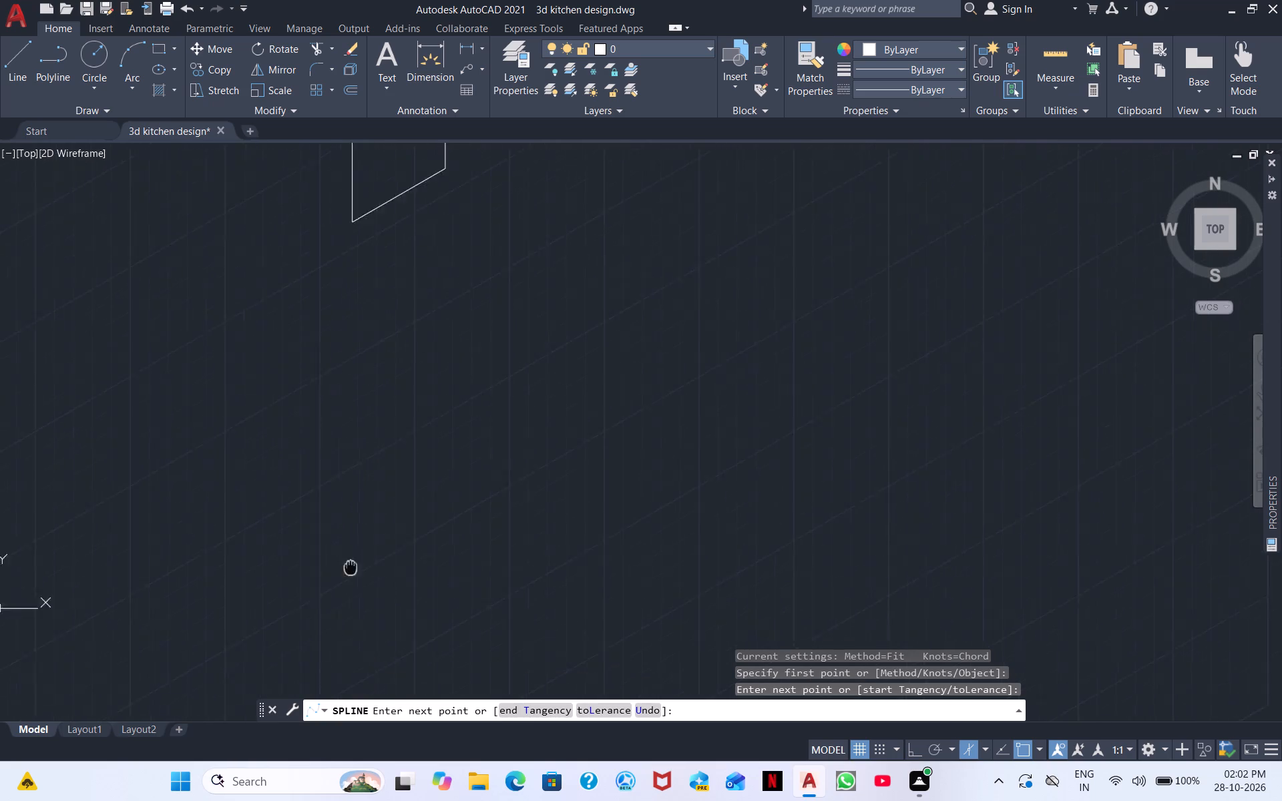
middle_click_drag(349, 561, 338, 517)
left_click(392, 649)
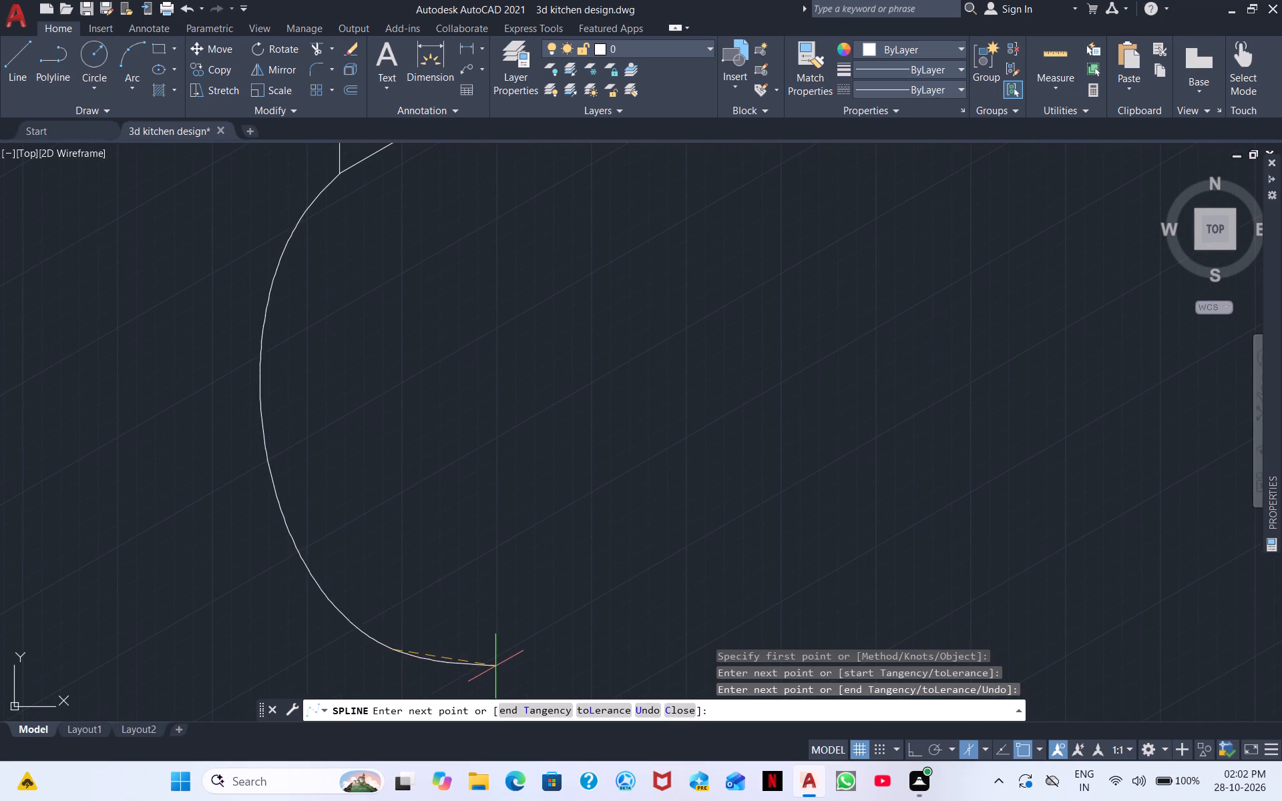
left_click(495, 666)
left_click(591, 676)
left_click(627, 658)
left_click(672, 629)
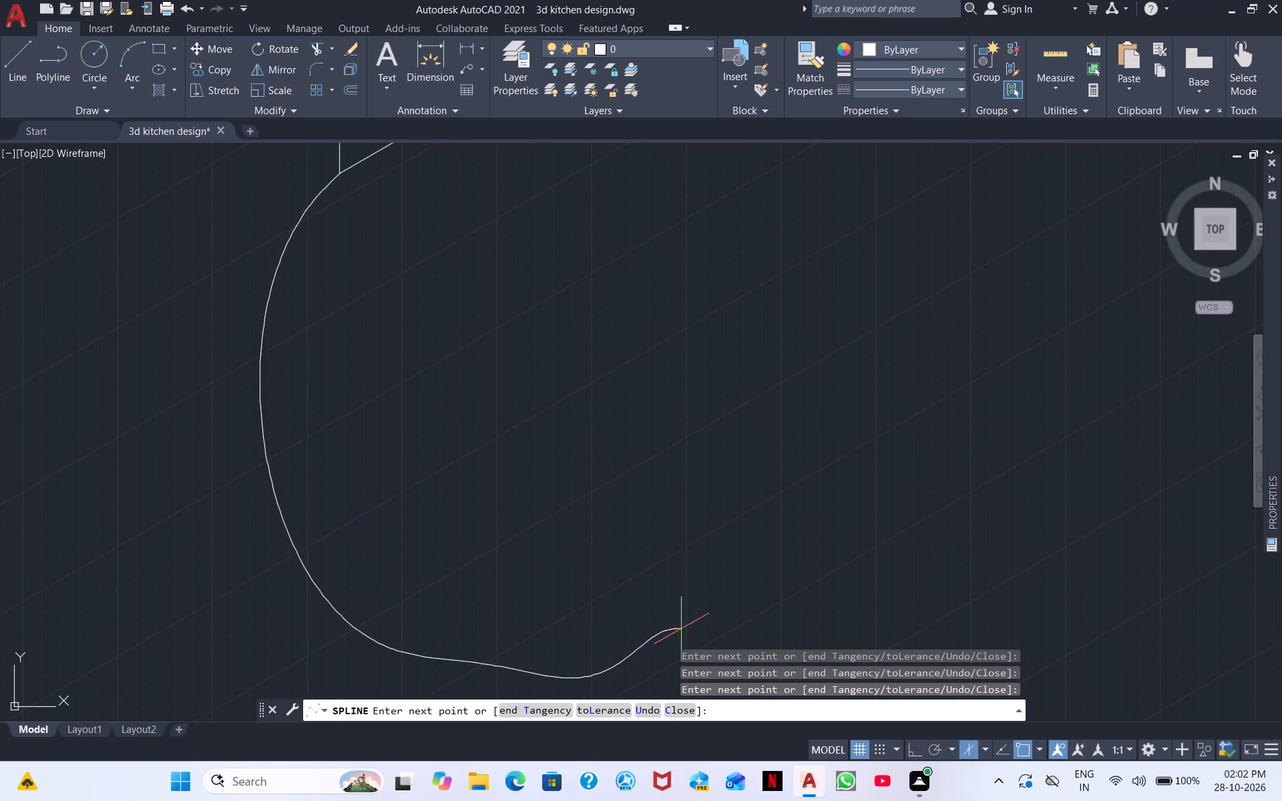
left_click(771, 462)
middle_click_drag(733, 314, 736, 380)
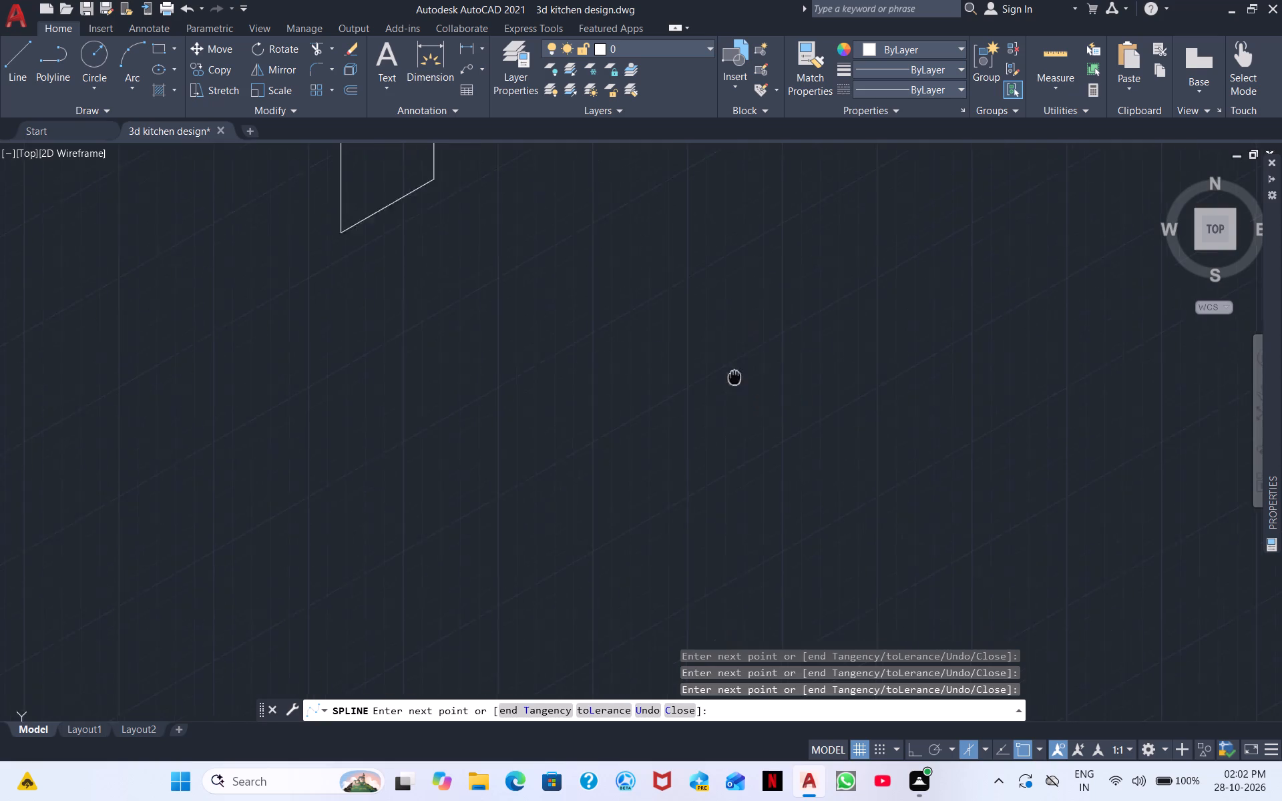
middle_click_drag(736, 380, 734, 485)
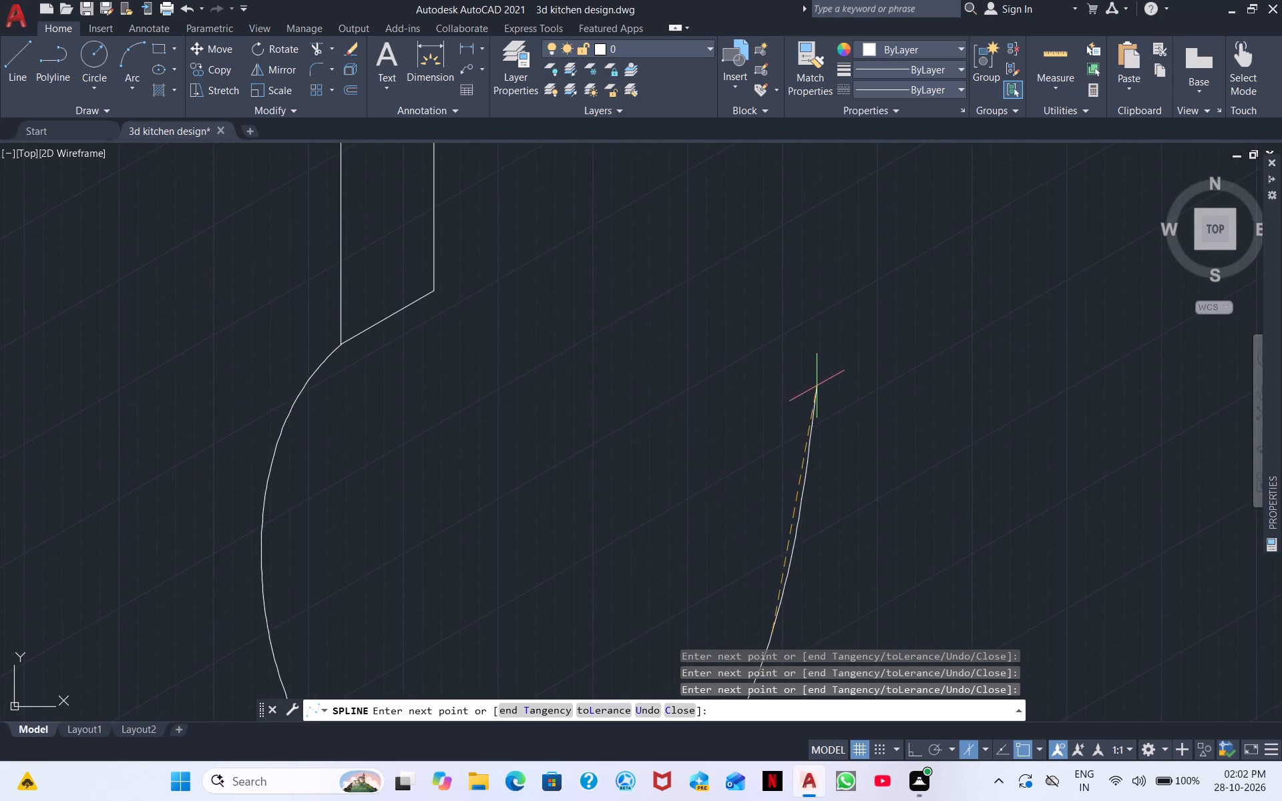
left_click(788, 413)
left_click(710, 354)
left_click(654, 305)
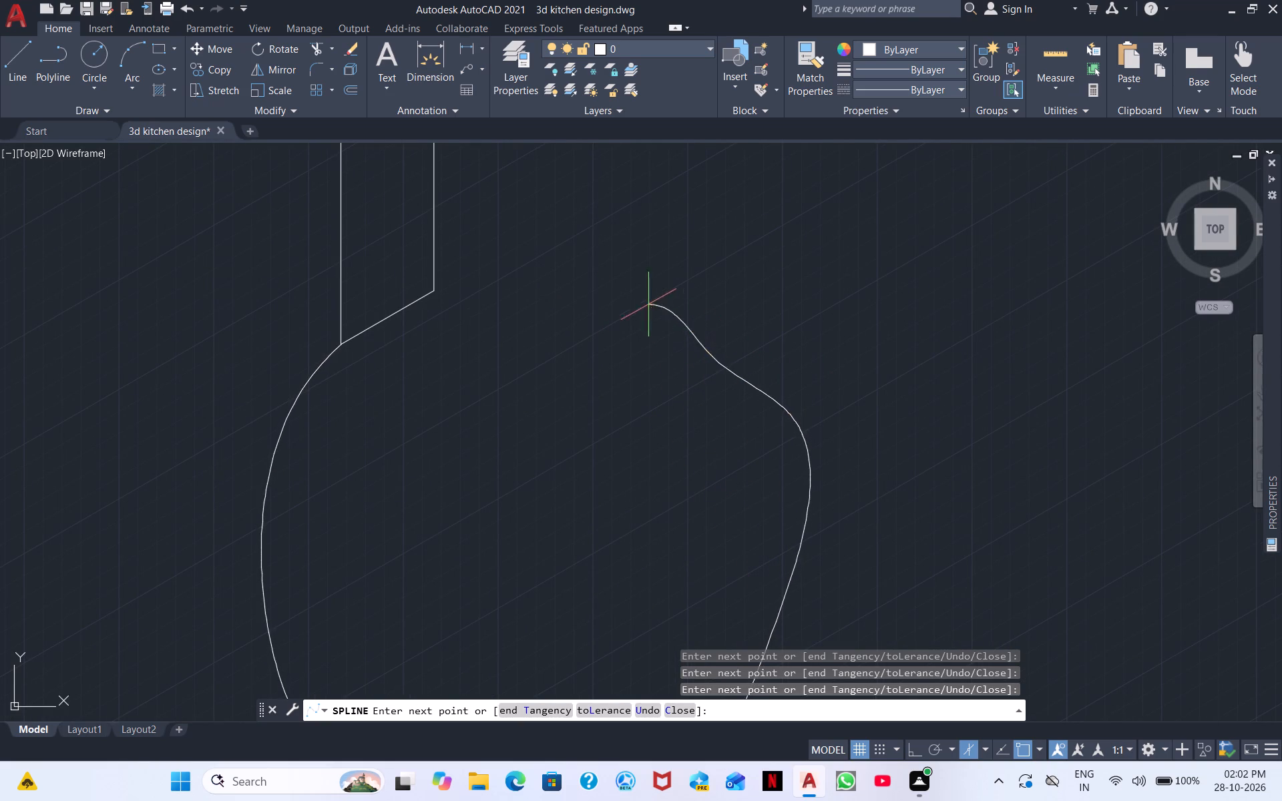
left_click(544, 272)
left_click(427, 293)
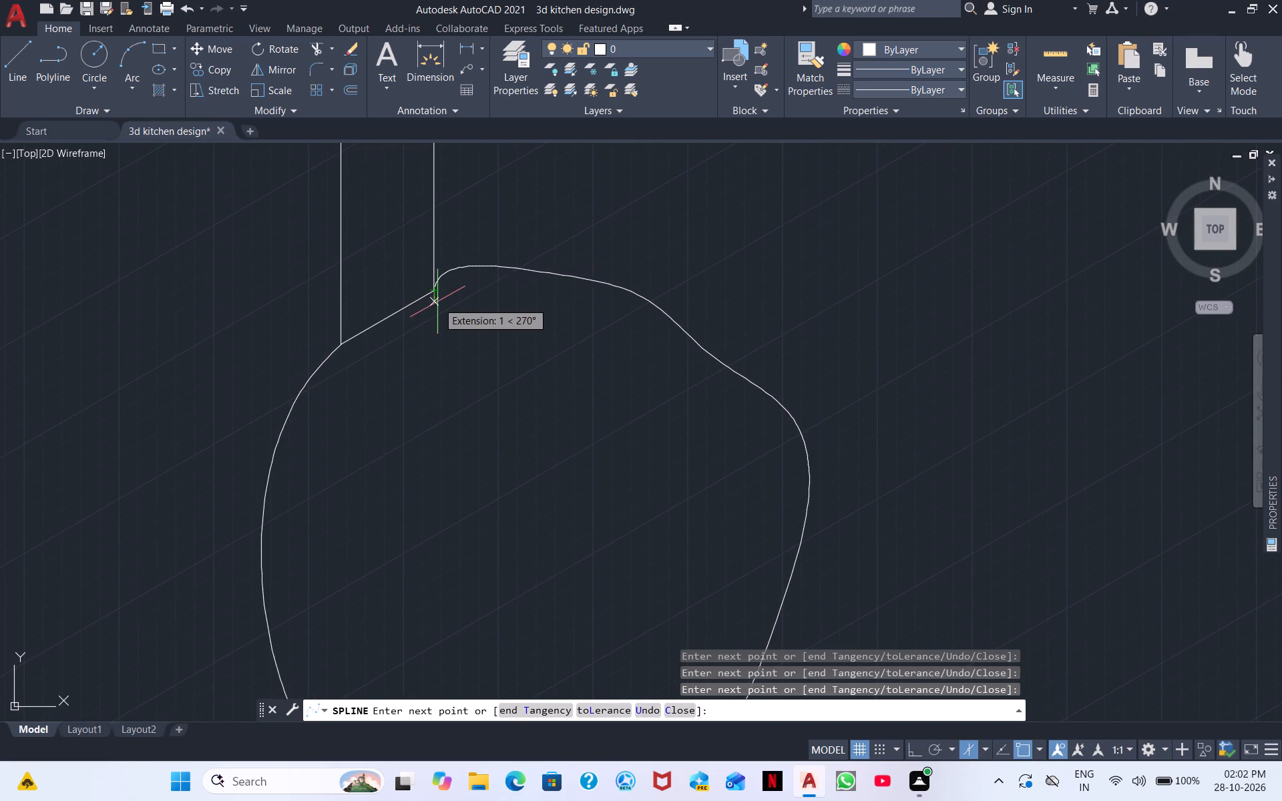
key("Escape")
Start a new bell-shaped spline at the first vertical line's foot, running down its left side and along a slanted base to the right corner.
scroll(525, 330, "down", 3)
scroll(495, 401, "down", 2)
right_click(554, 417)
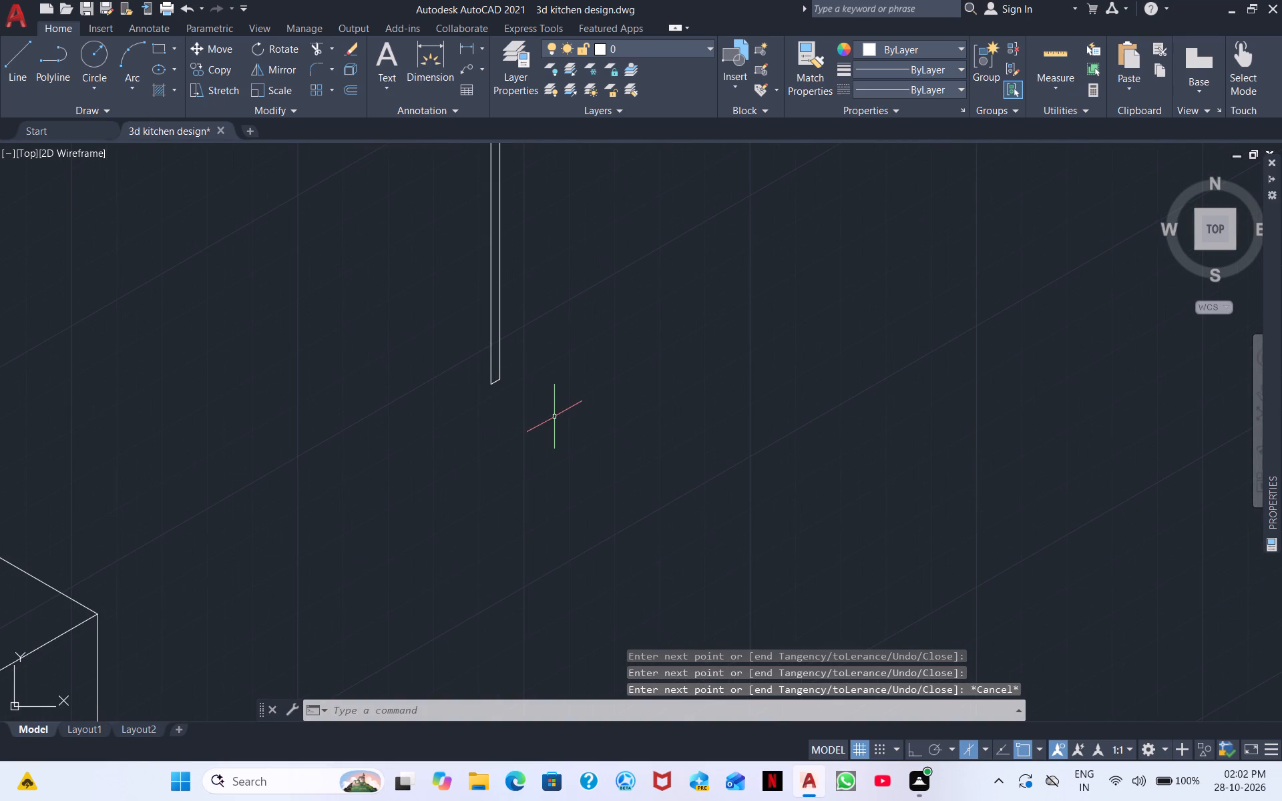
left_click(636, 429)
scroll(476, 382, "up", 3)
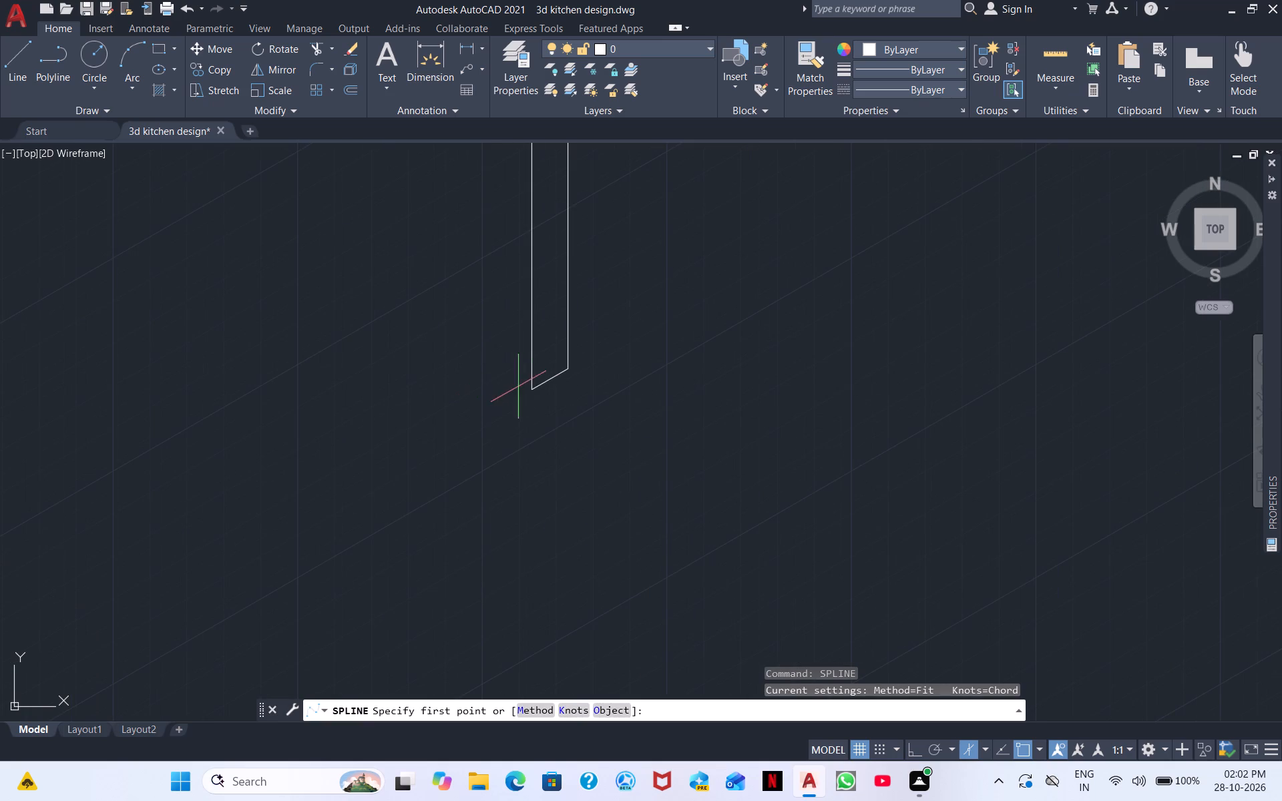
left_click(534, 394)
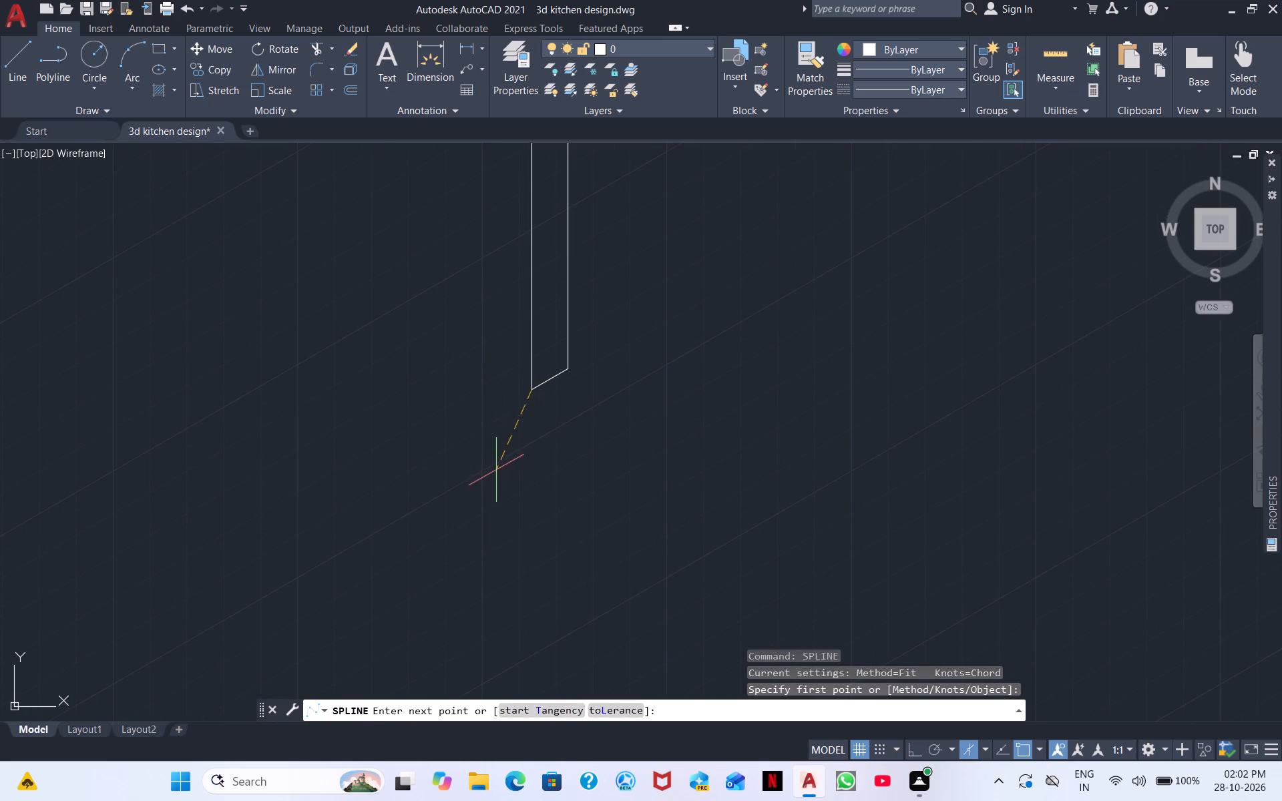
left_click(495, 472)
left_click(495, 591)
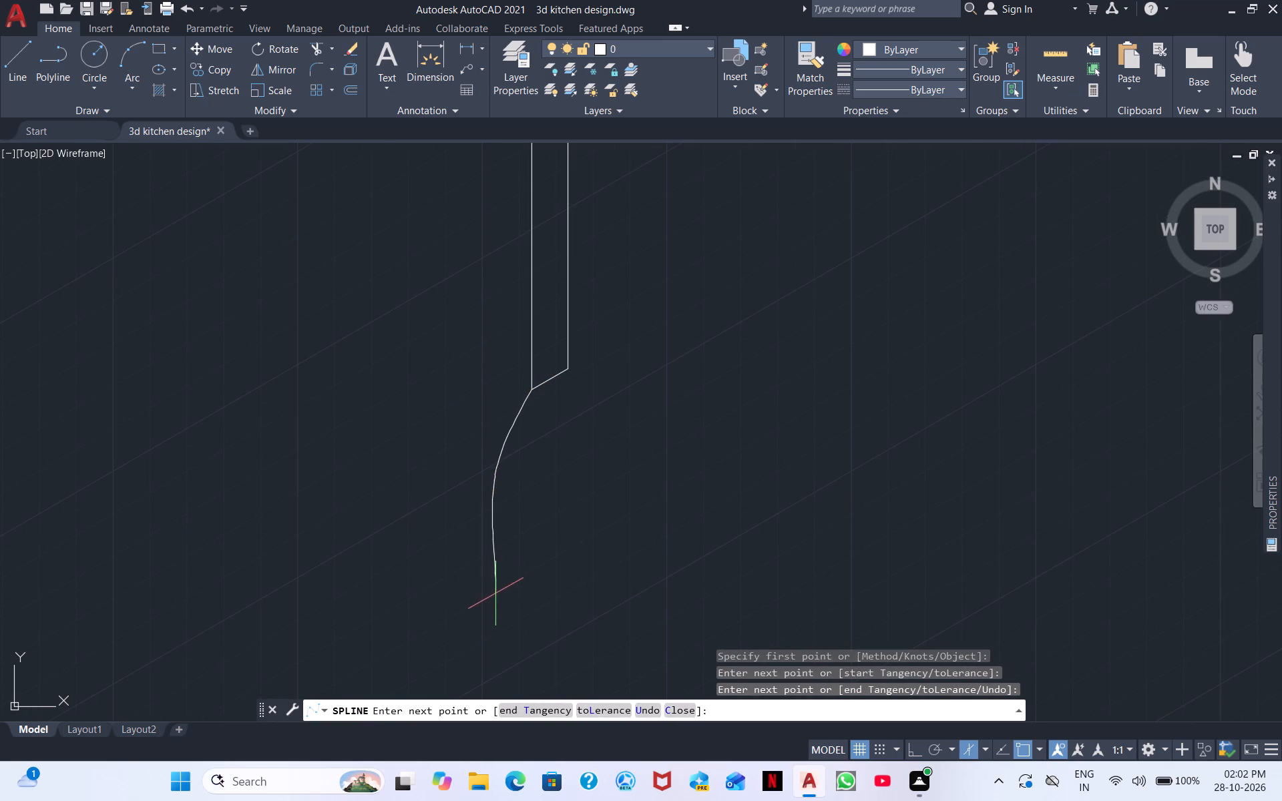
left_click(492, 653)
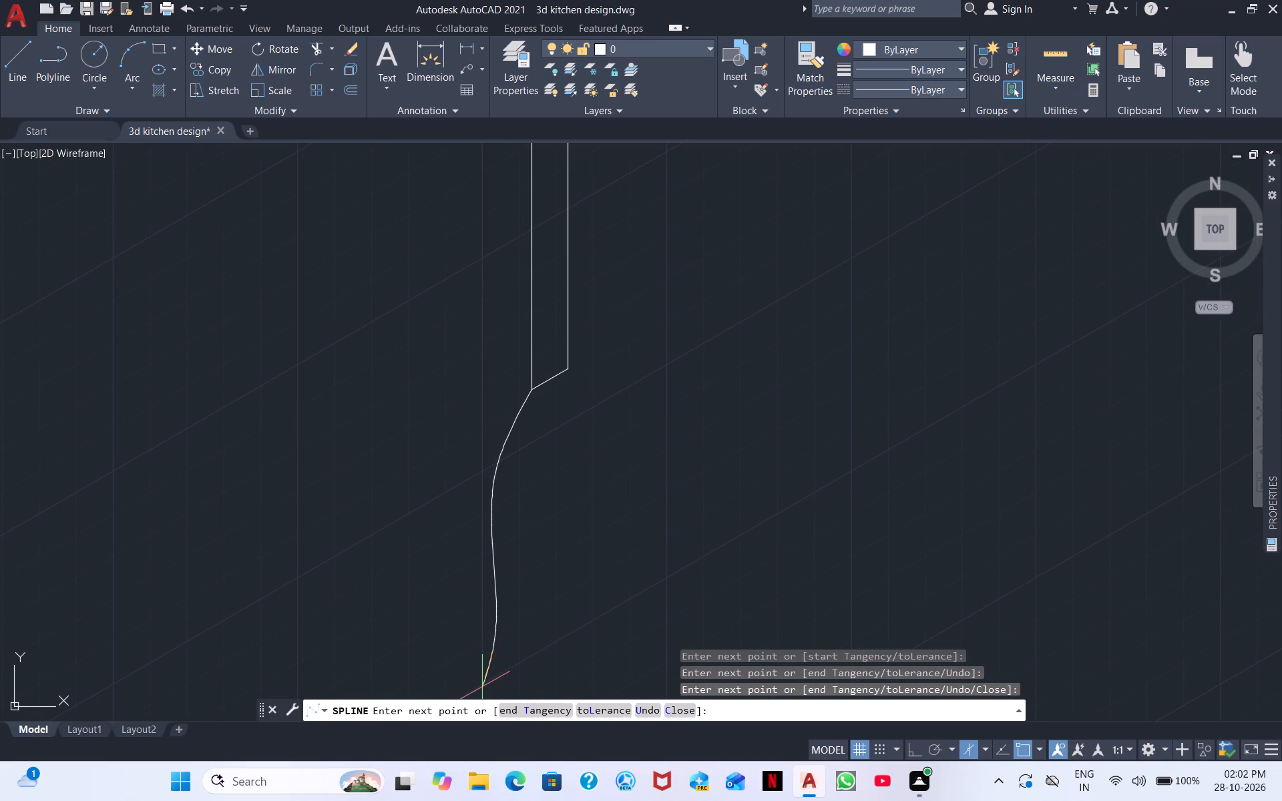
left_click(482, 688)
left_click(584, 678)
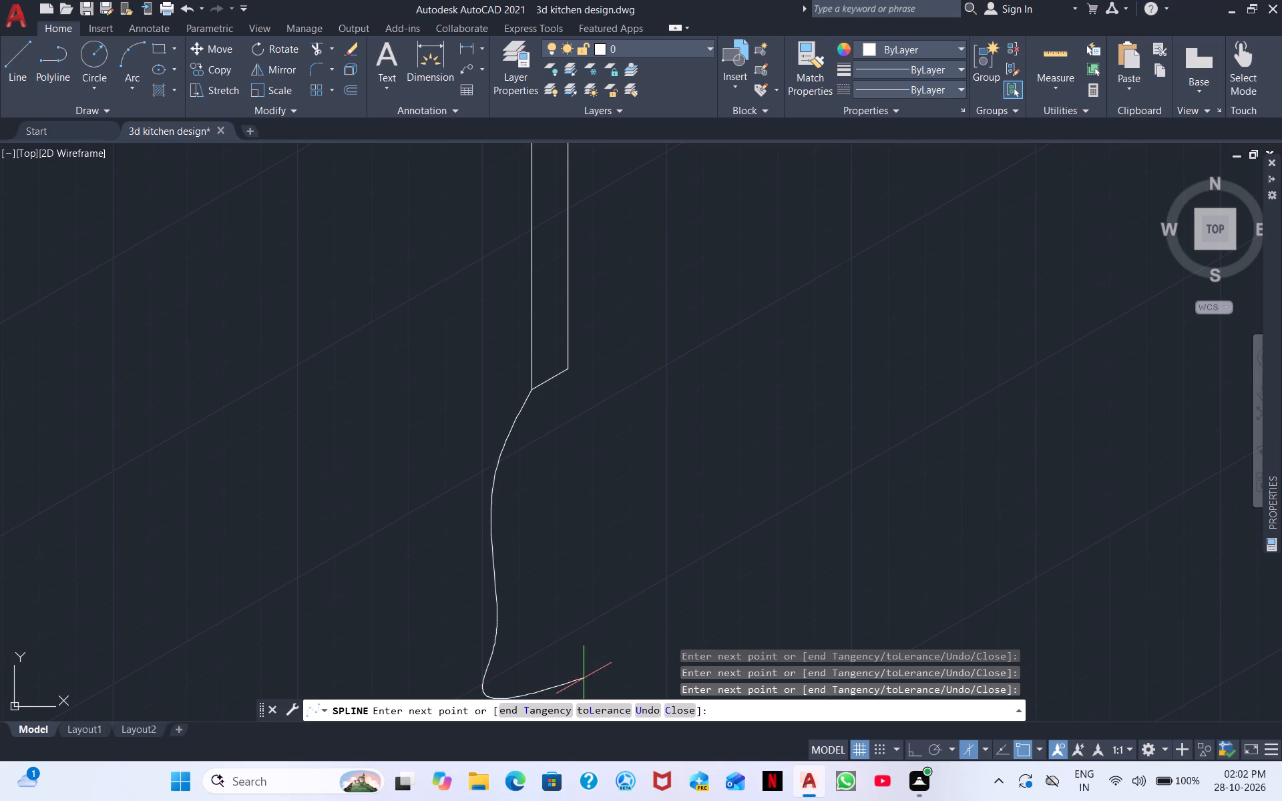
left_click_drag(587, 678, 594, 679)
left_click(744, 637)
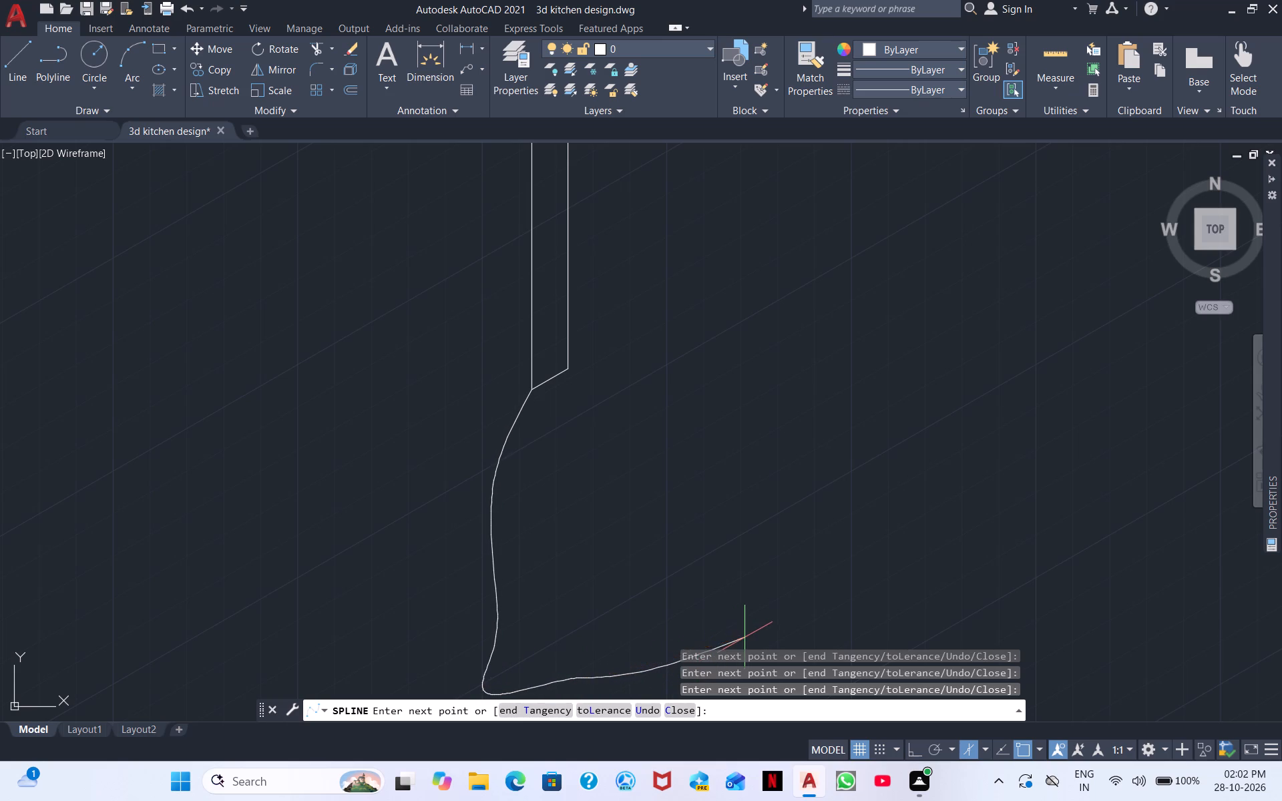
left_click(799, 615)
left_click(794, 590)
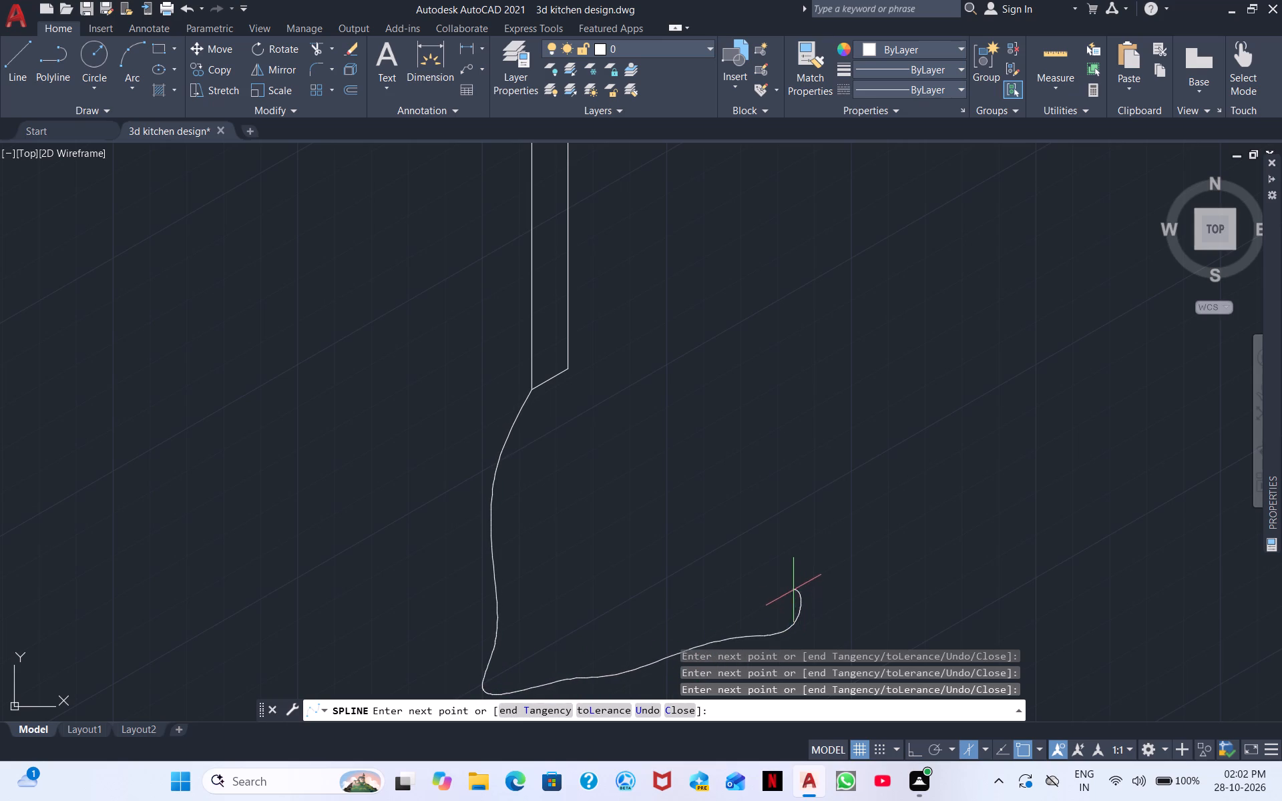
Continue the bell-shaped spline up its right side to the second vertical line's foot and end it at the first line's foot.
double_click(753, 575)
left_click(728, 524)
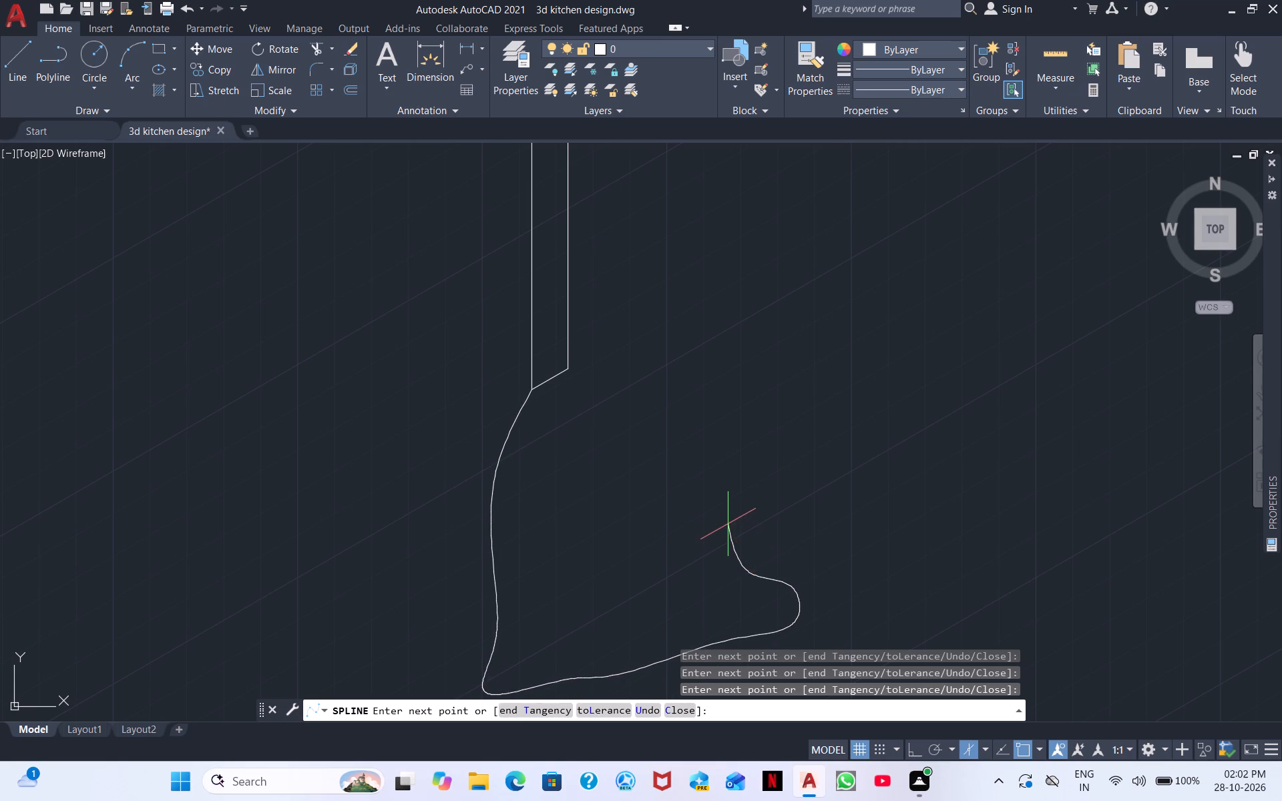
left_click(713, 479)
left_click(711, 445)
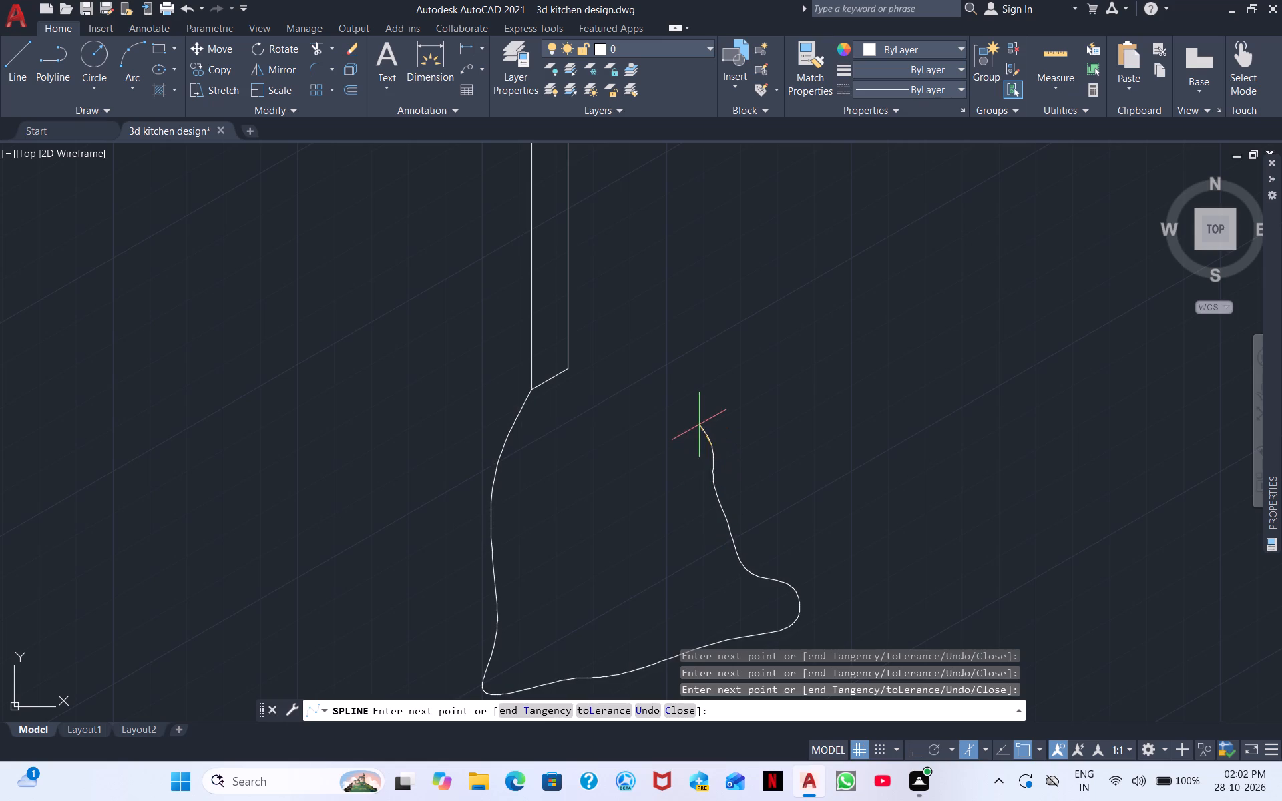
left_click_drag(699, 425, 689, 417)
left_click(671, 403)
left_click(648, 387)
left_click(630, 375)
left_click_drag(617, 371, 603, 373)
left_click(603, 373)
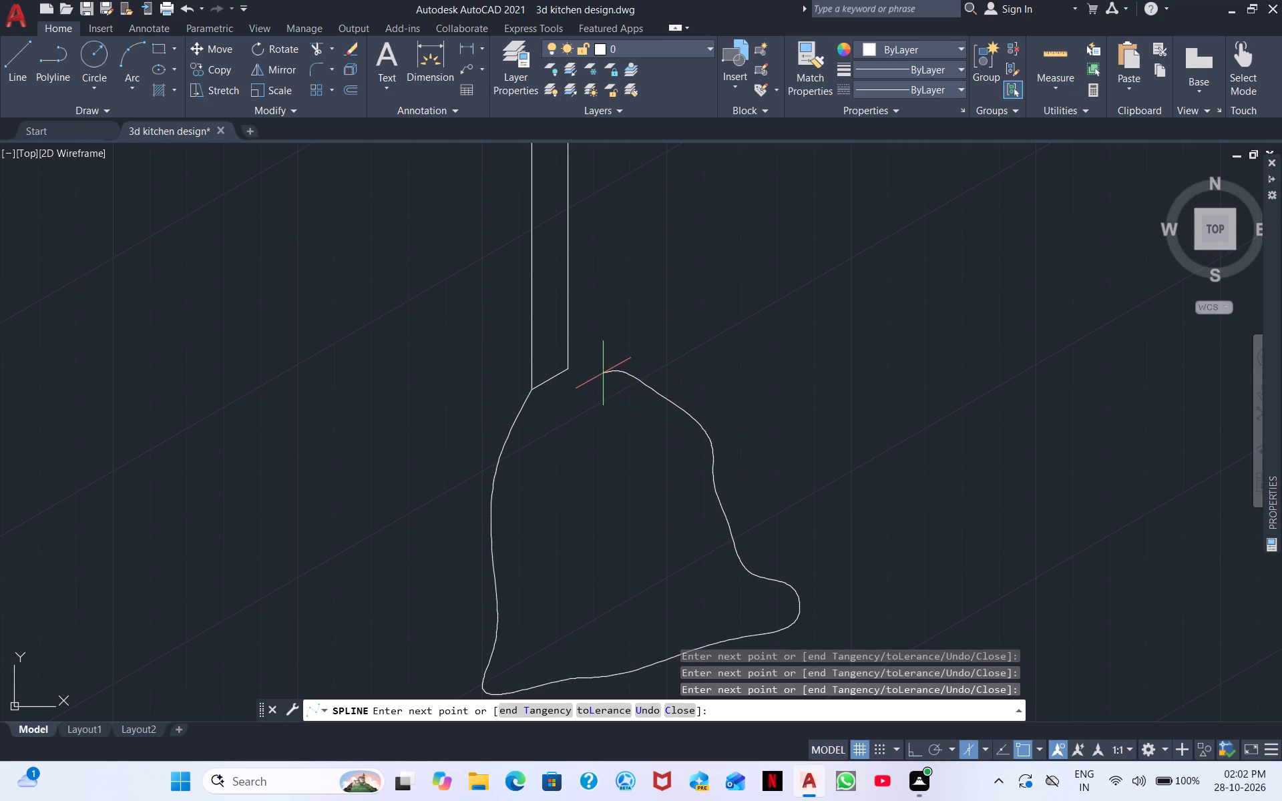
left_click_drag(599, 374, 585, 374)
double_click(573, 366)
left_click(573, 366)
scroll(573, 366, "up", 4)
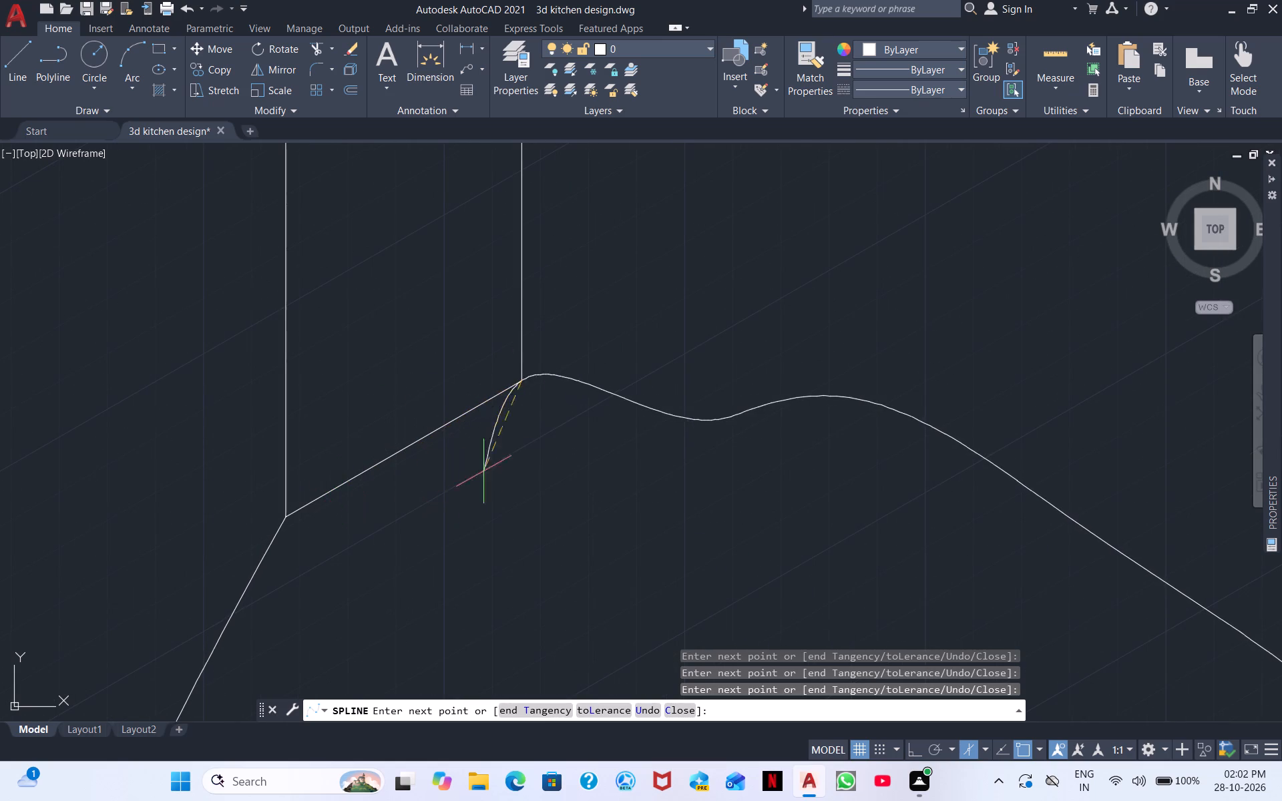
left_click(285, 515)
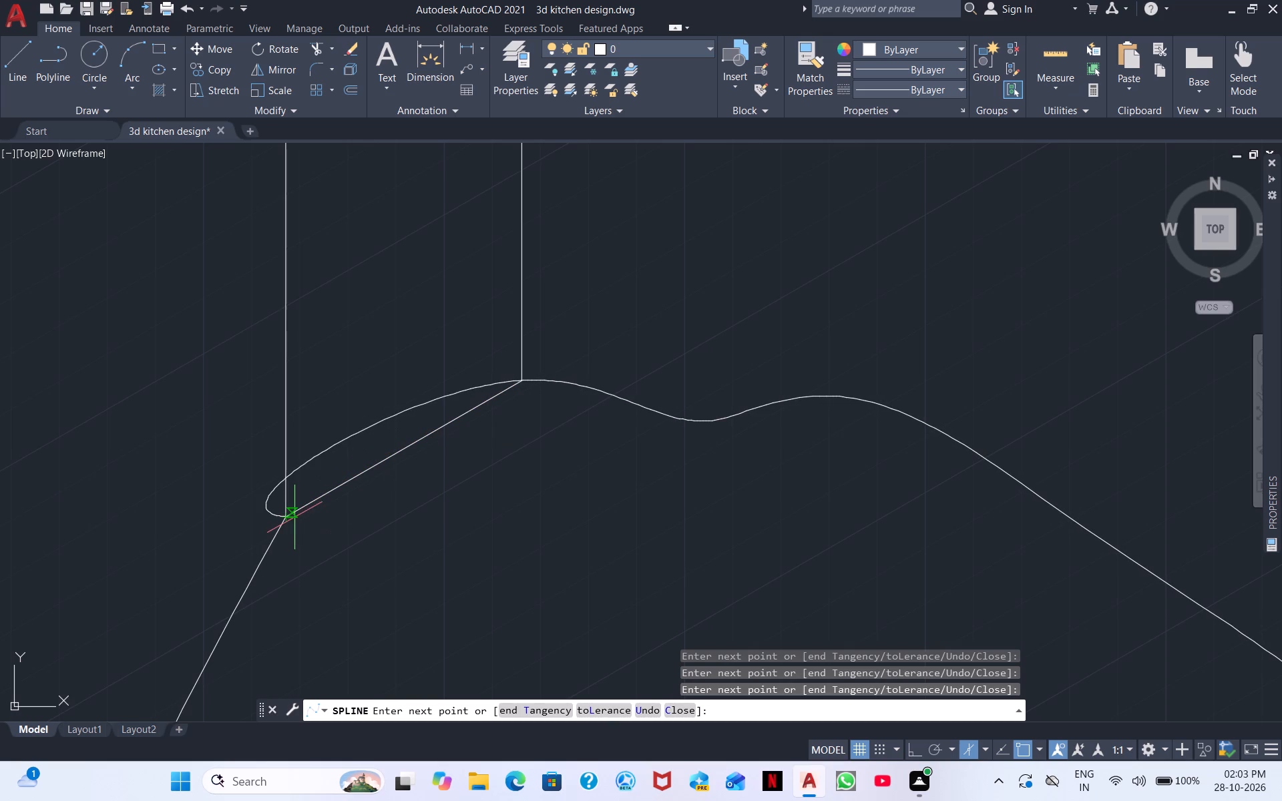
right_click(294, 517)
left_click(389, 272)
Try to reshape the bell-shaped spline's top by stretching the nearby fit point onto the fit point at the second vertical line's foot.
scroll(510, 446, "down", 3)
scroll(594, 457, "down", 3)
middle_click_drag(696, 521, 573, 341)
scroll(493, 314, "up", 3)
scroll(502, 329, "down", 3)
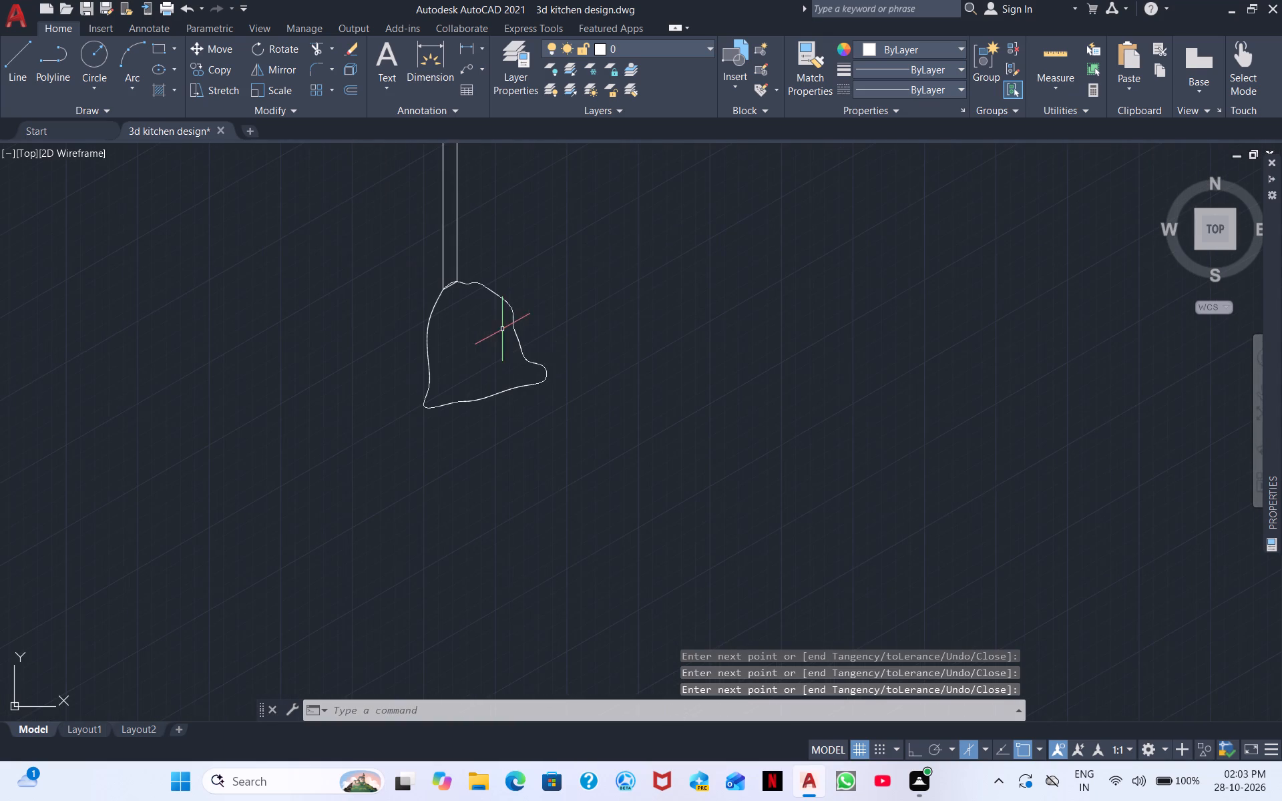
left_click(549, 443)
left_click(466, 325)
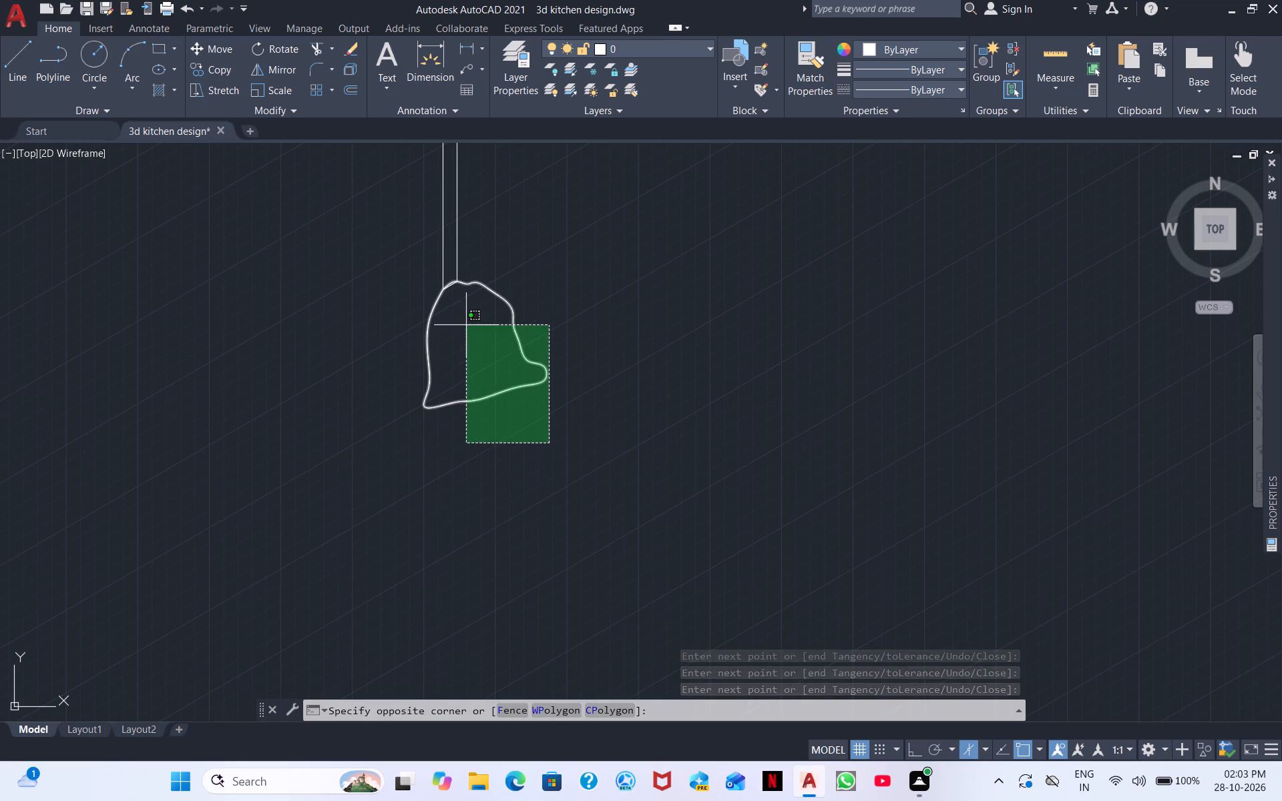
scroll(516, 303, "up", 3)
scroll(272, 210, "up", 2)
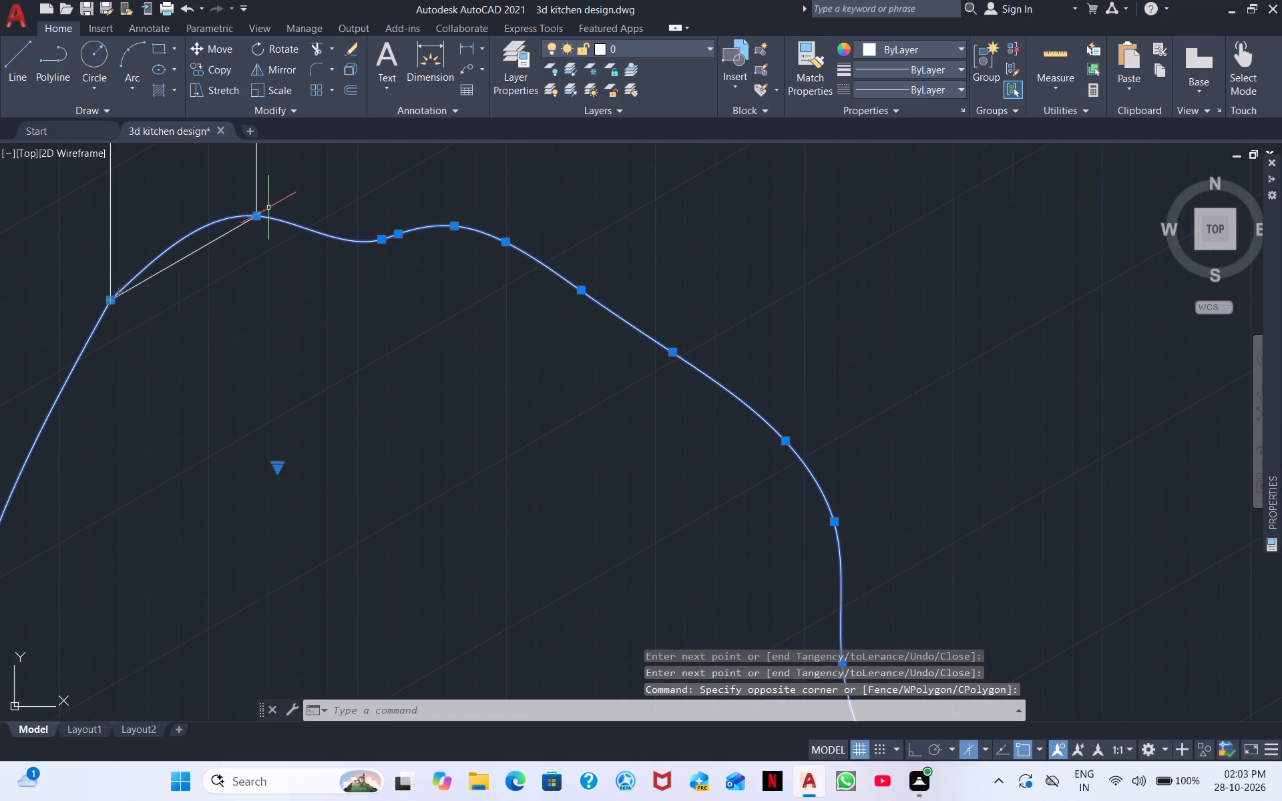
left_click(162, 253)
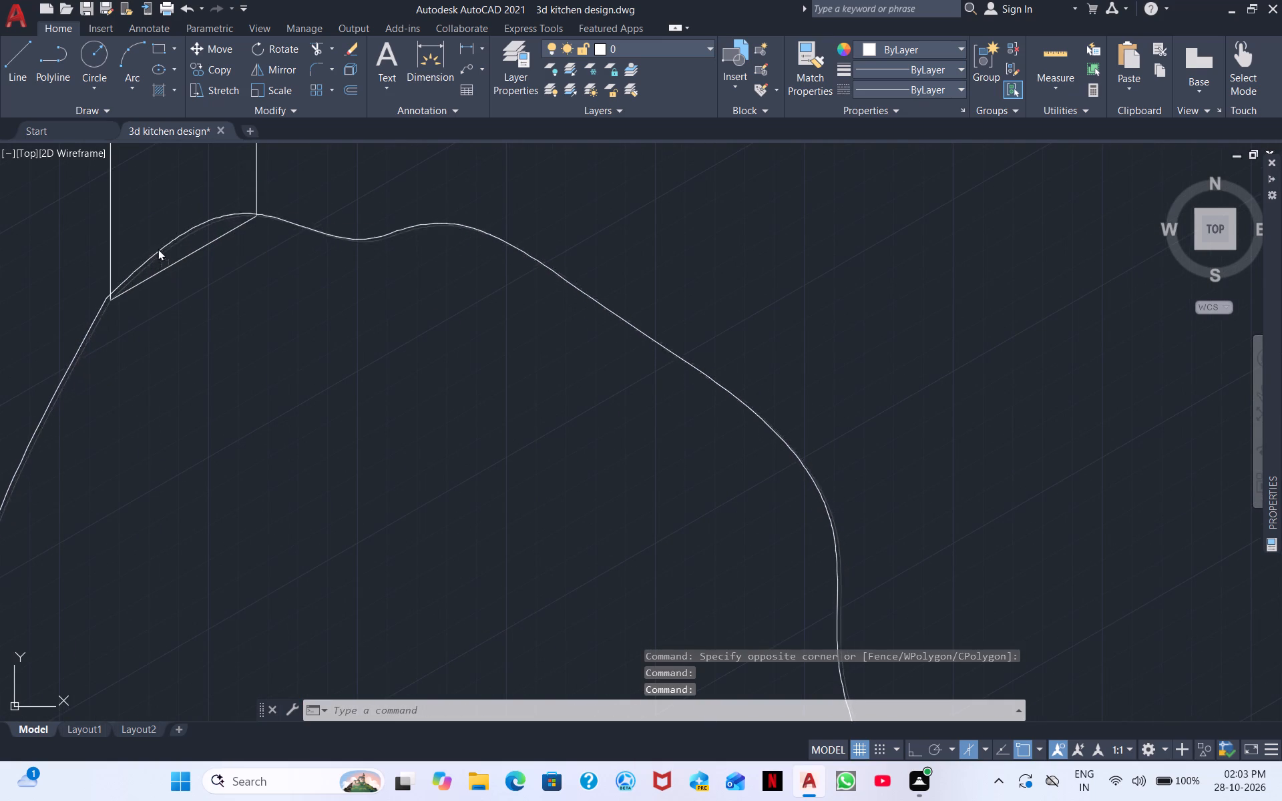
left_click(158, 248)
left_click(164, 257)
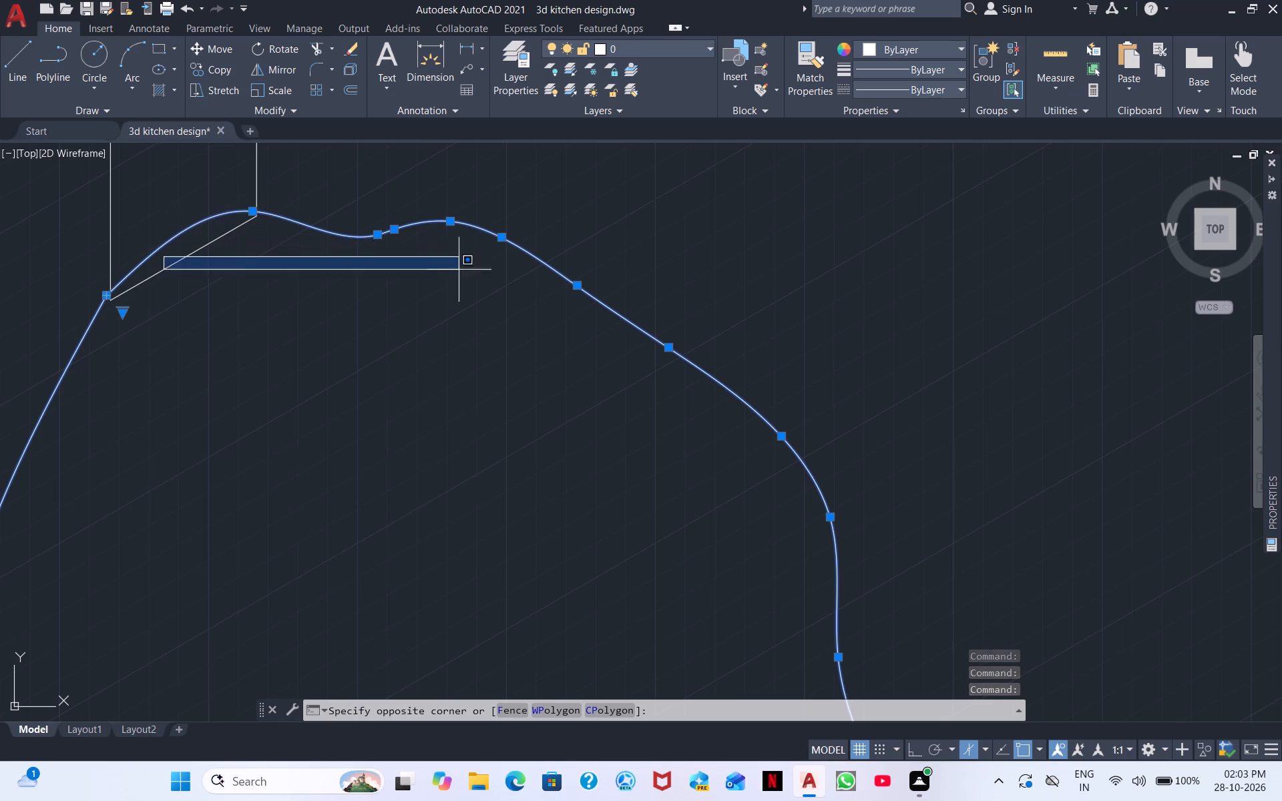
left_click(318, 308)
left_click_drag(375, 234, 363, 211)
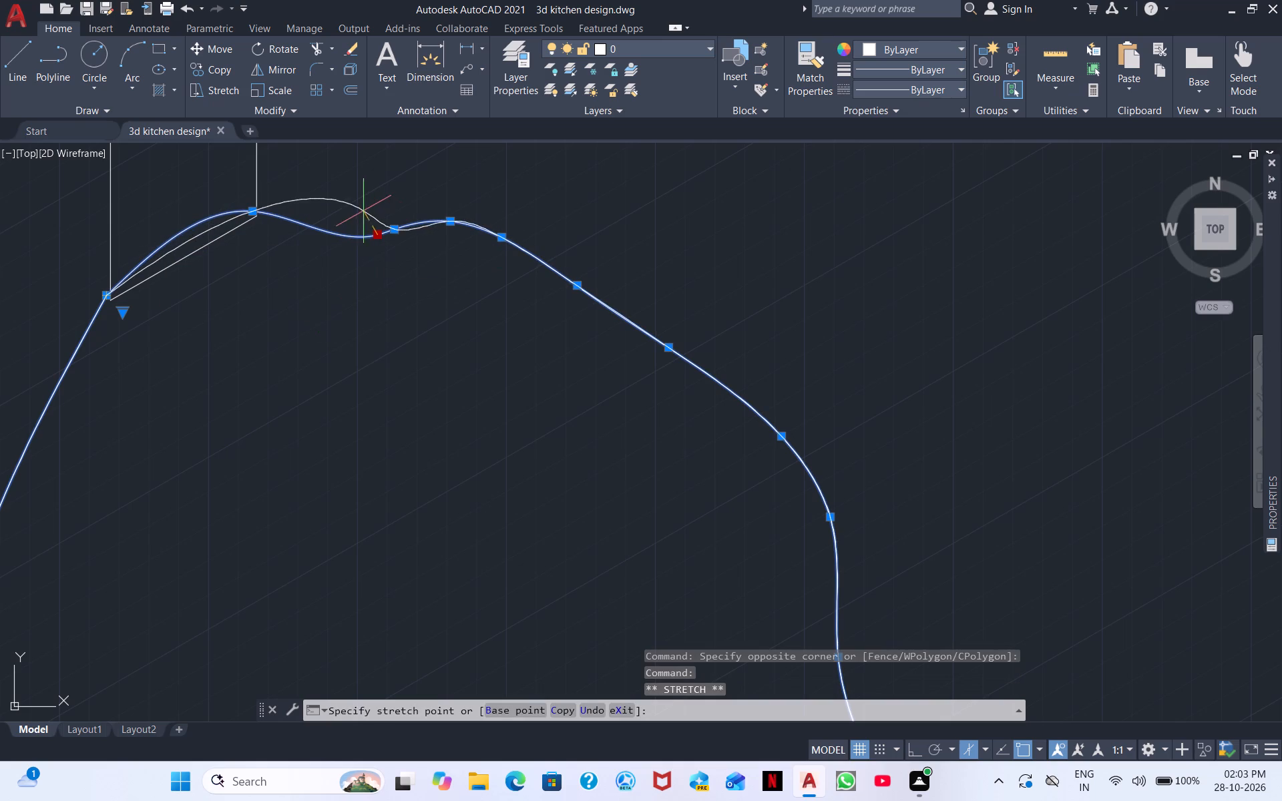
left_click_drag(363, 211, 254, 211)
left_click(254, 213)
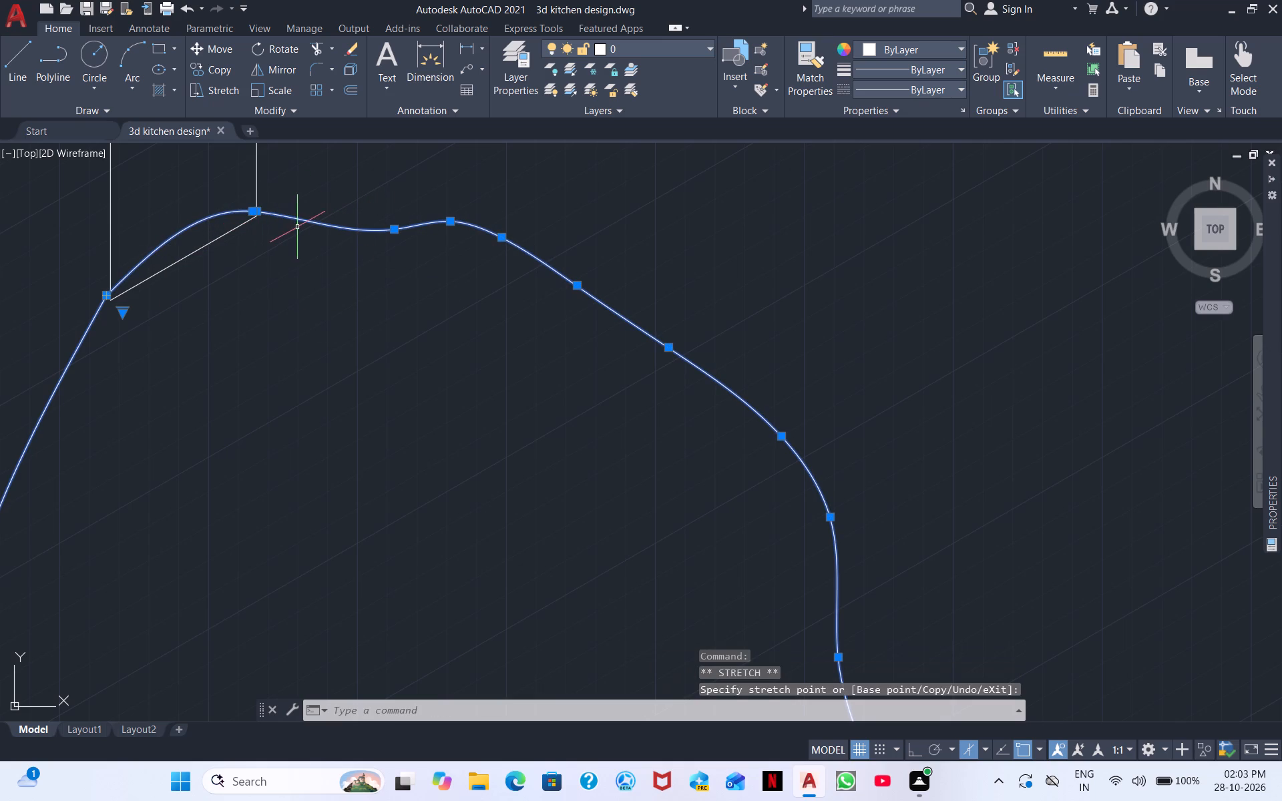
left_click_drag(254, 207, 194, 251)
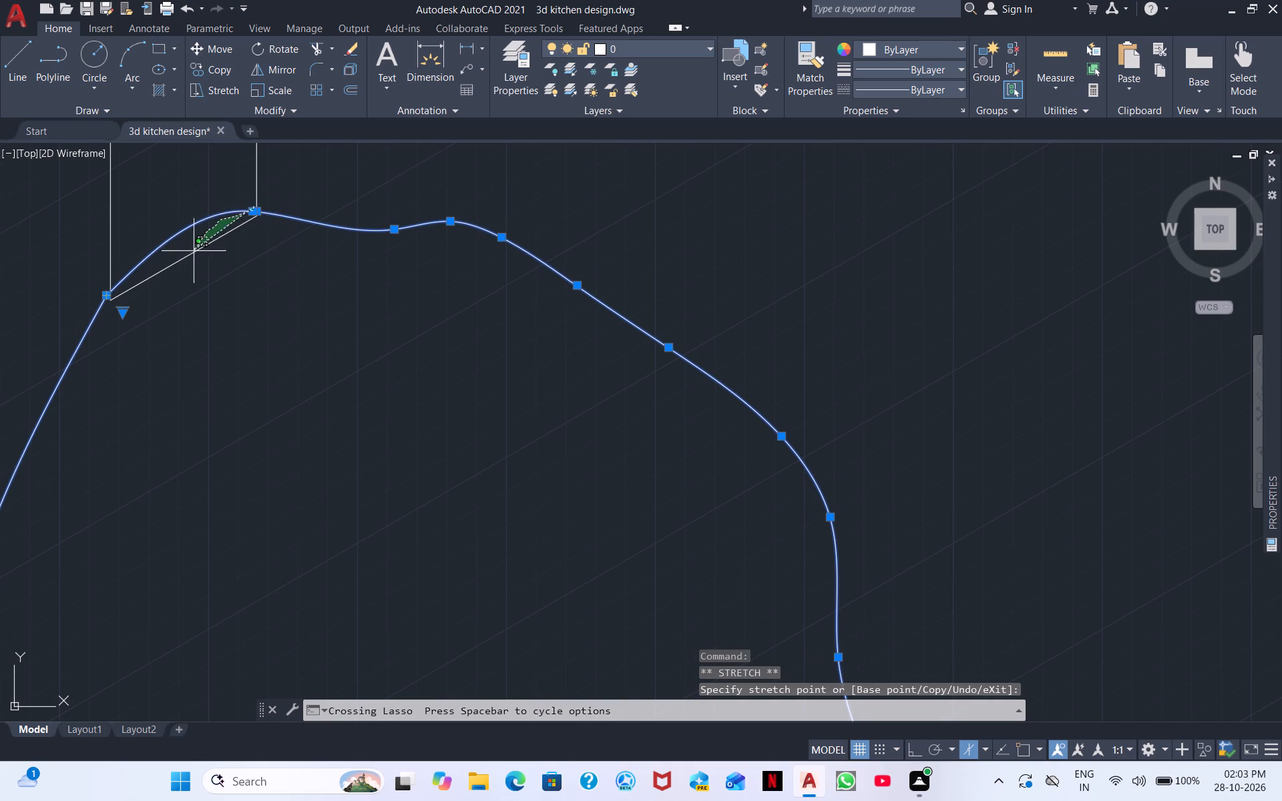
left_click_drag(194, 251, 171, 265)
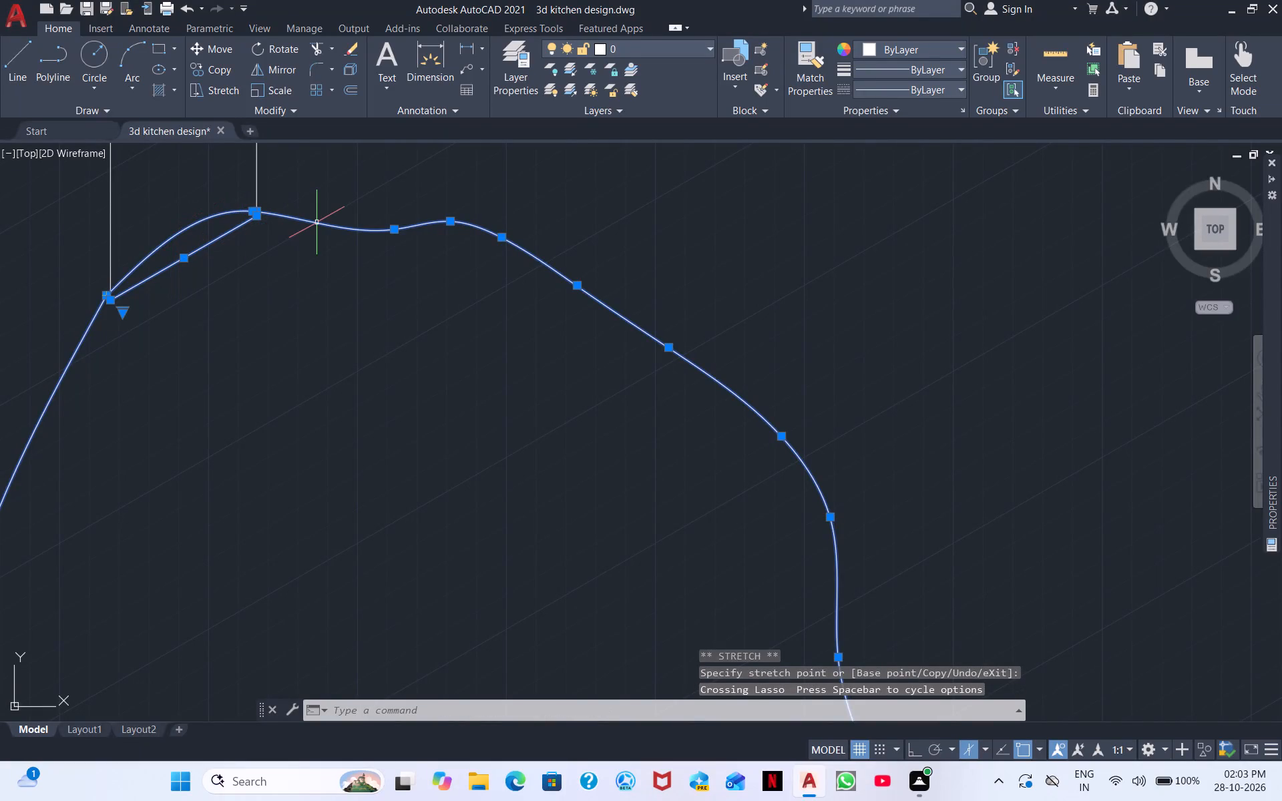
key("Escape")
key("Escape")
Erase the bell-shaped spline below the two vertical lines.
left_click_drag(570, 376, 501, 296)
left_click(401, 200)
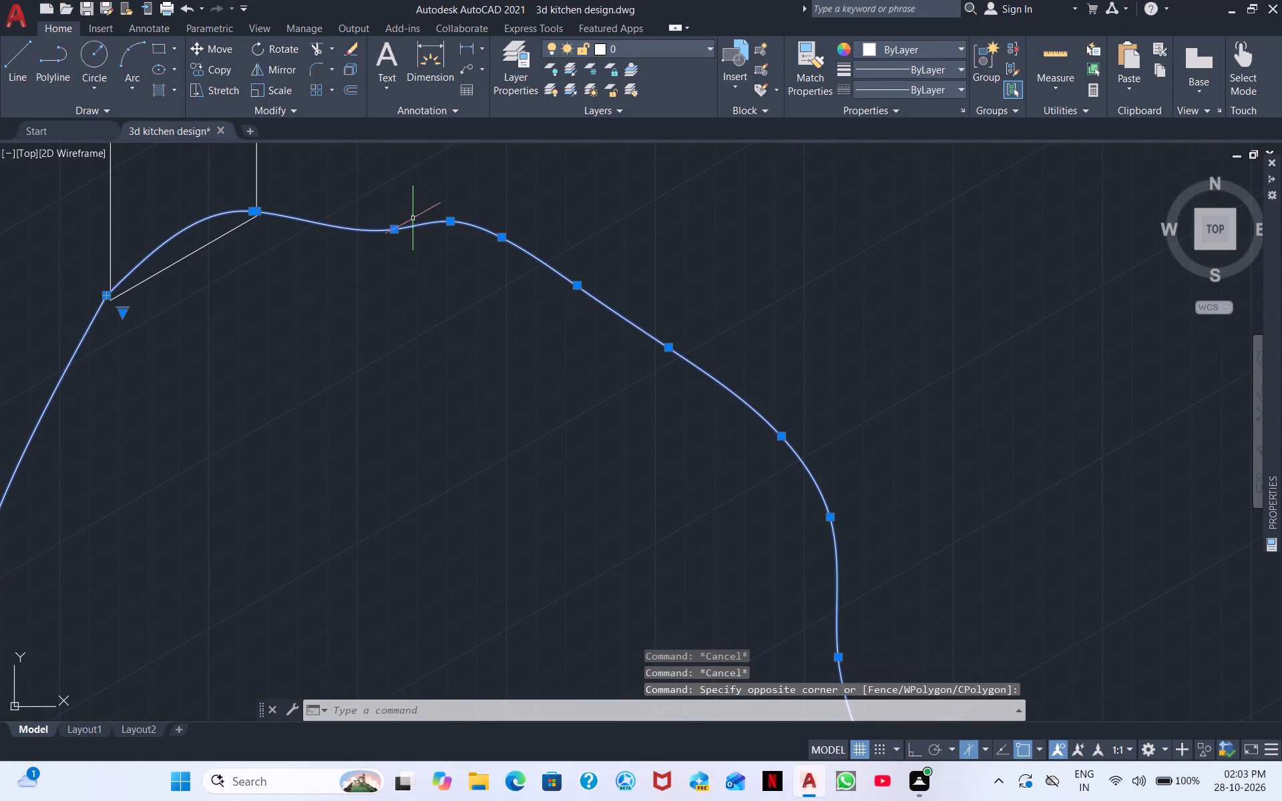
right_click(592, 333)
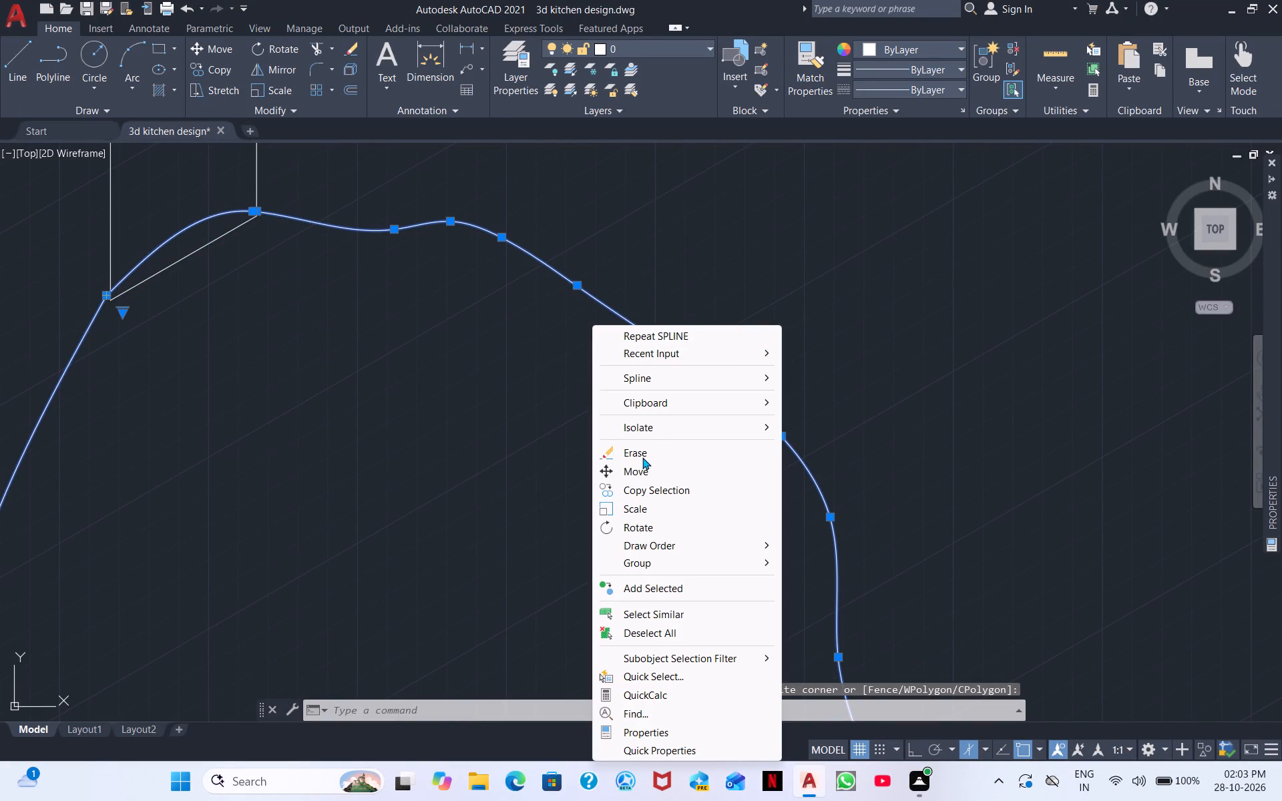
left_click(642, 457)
Start a new spline at the first vertical line's foot and run it down as the bell outline's bowed left side.
right_click(877, 473)
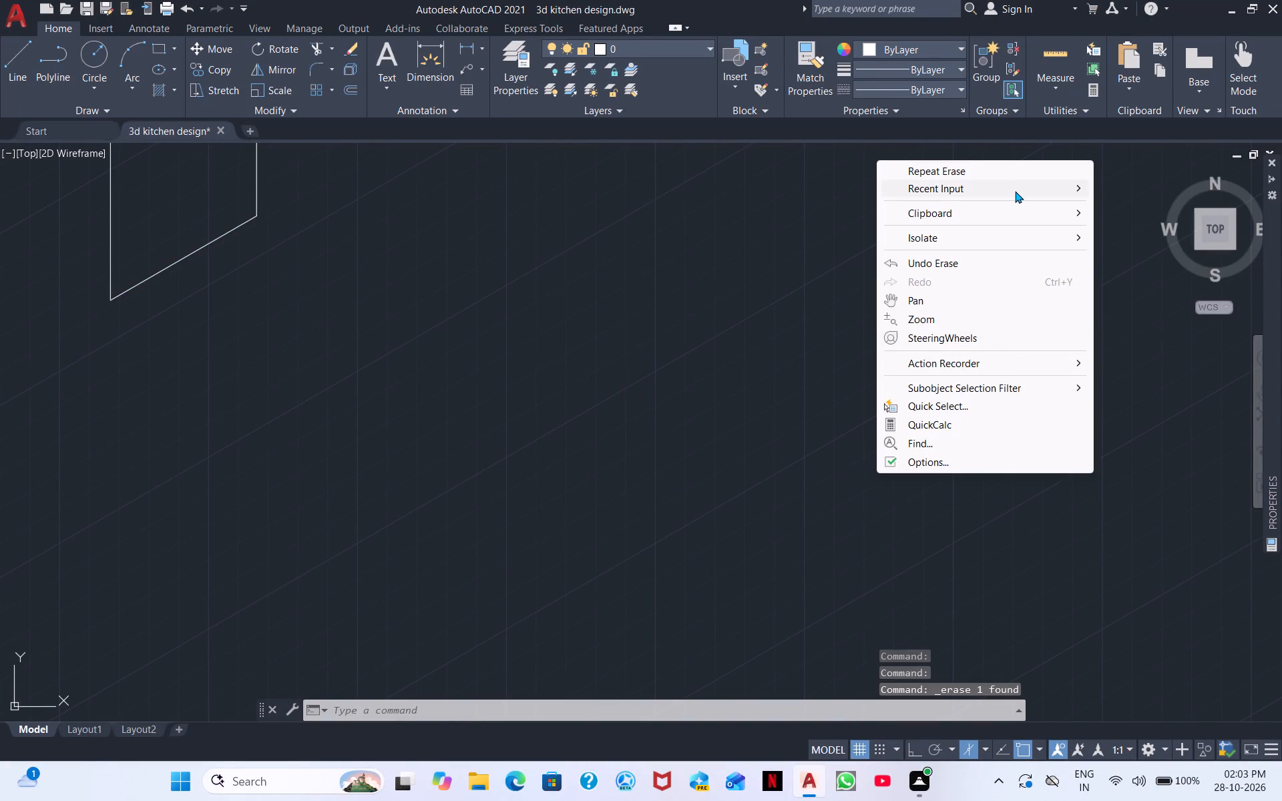
left_click(1015, 191)
left_click(1128, 202)
middle_click_drag(538, 242, 564, 134)
scroll(453, 194, "down", 1)
middle_click_drag(229, 365, 208, 402)
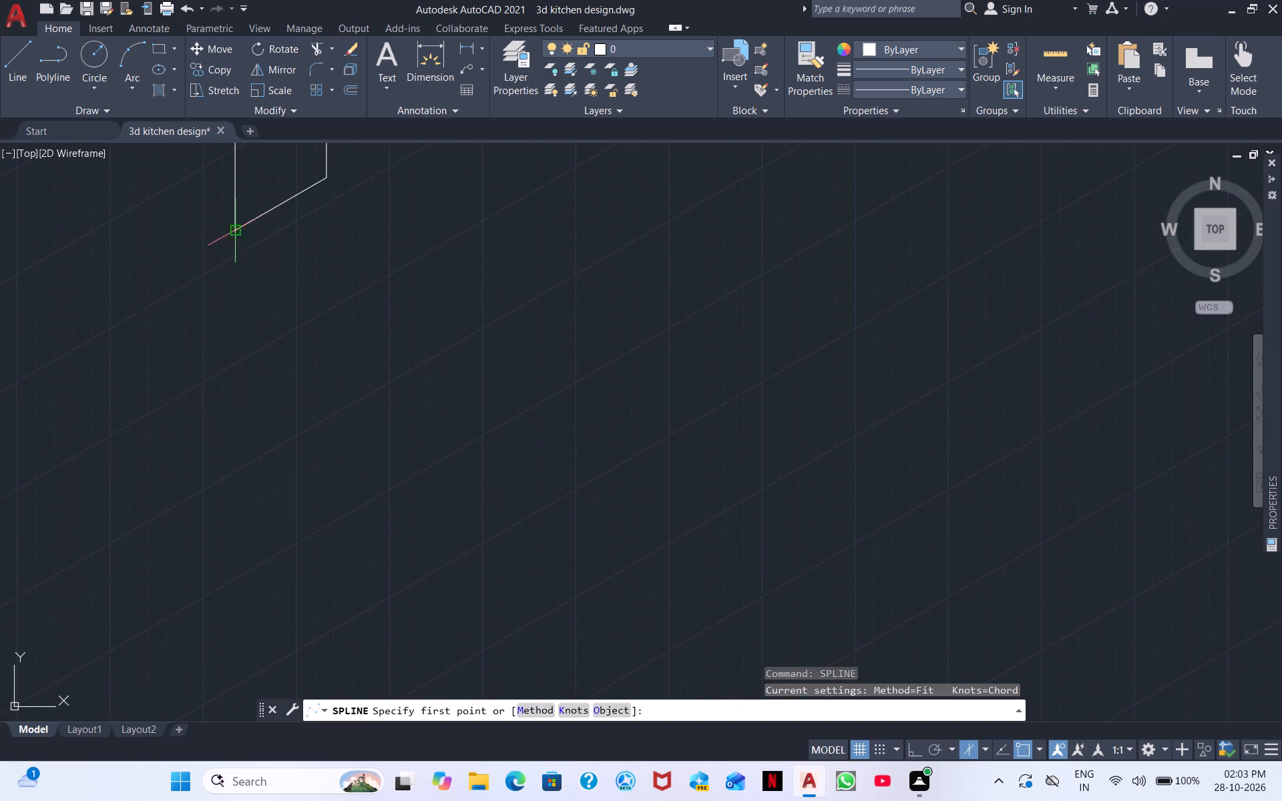
left_click(233, 238)
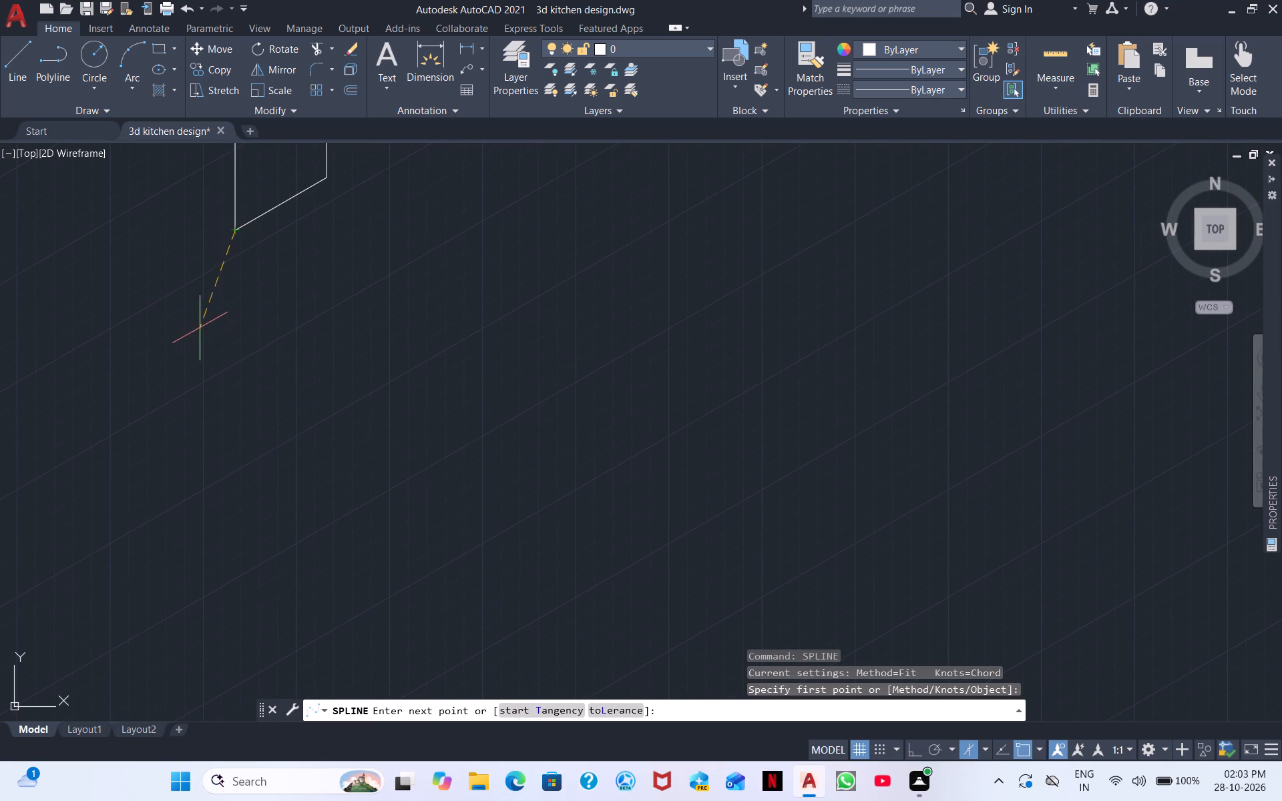
left_click(194, 321)
left_click(203, 449)
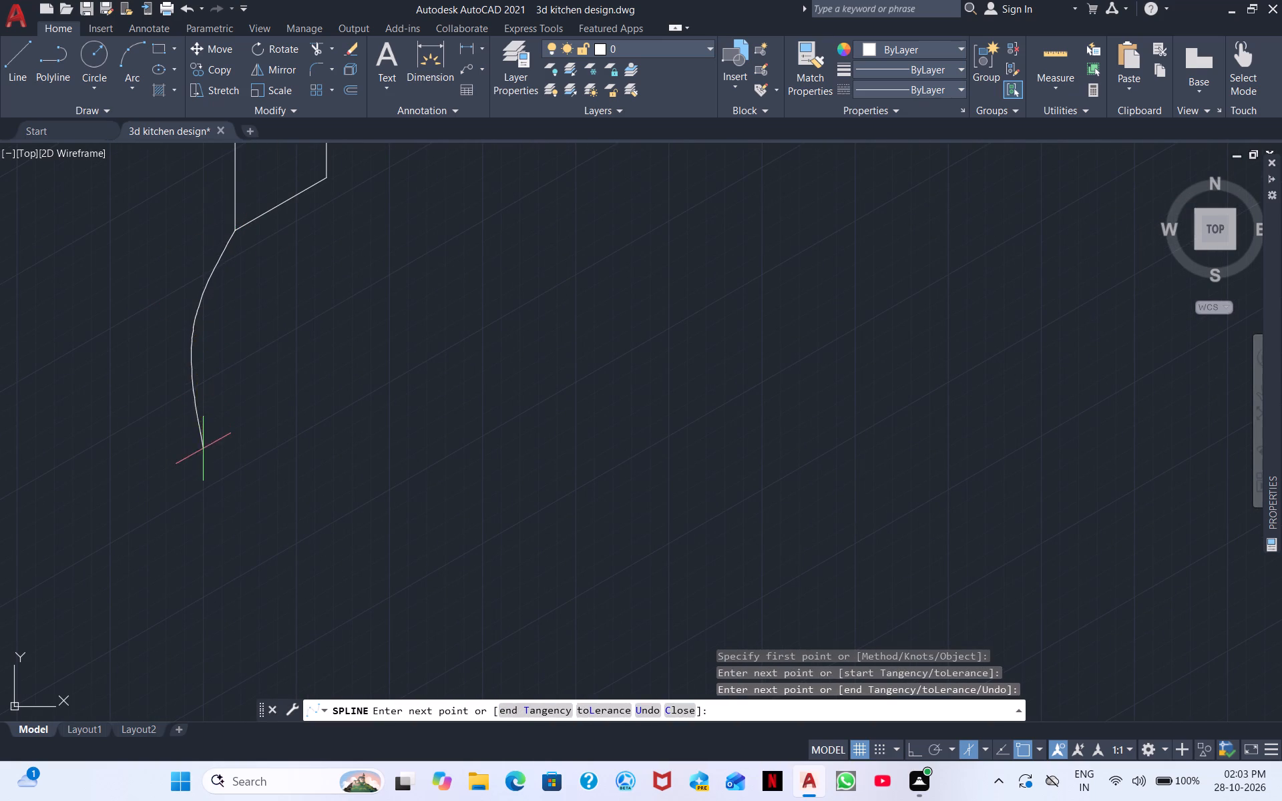
double_click(214, 539)
left_click_drag(214, 539, 210, 545)
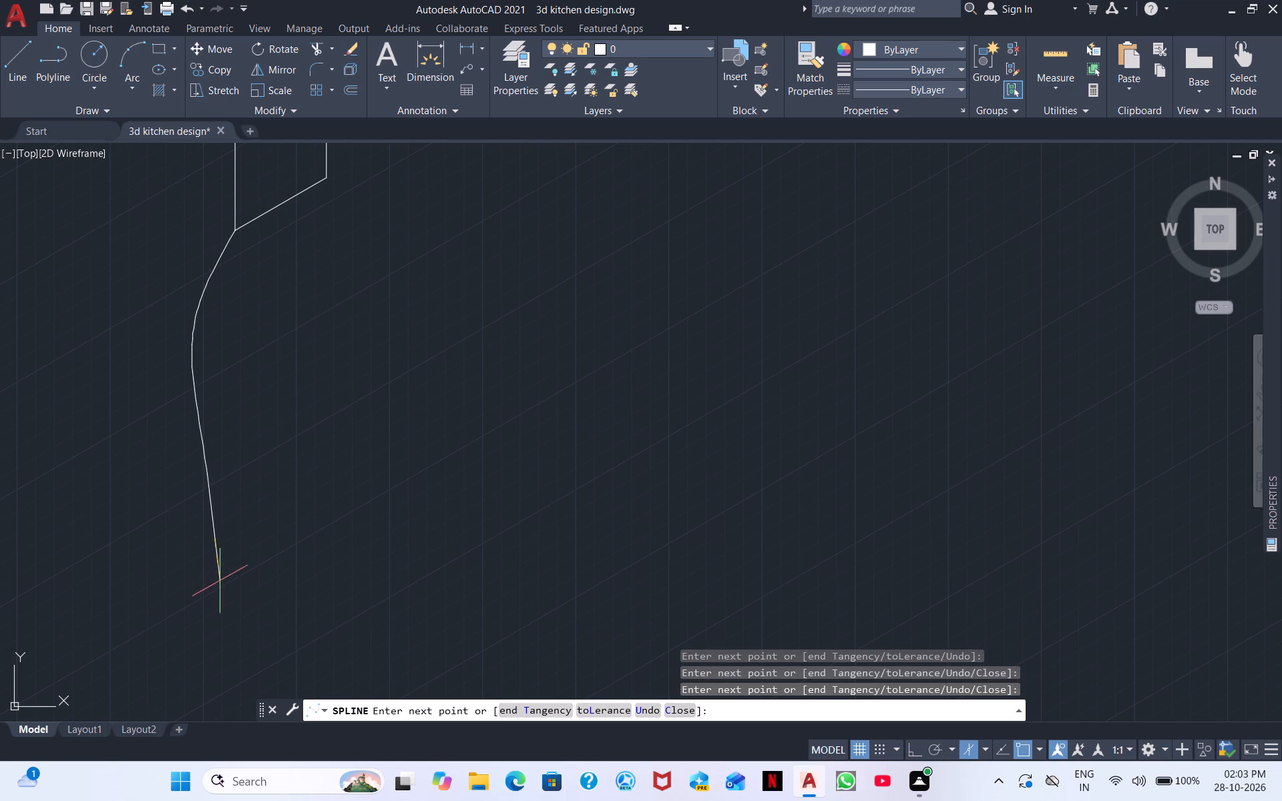
Continue the spline through a small outward lip at the lower left and along a rounded base up to the right corner.
double_click(220, 583)
double_click(203, 605)
left_click(208, 616)
left_click(217, 624)
double_click(229, 629)
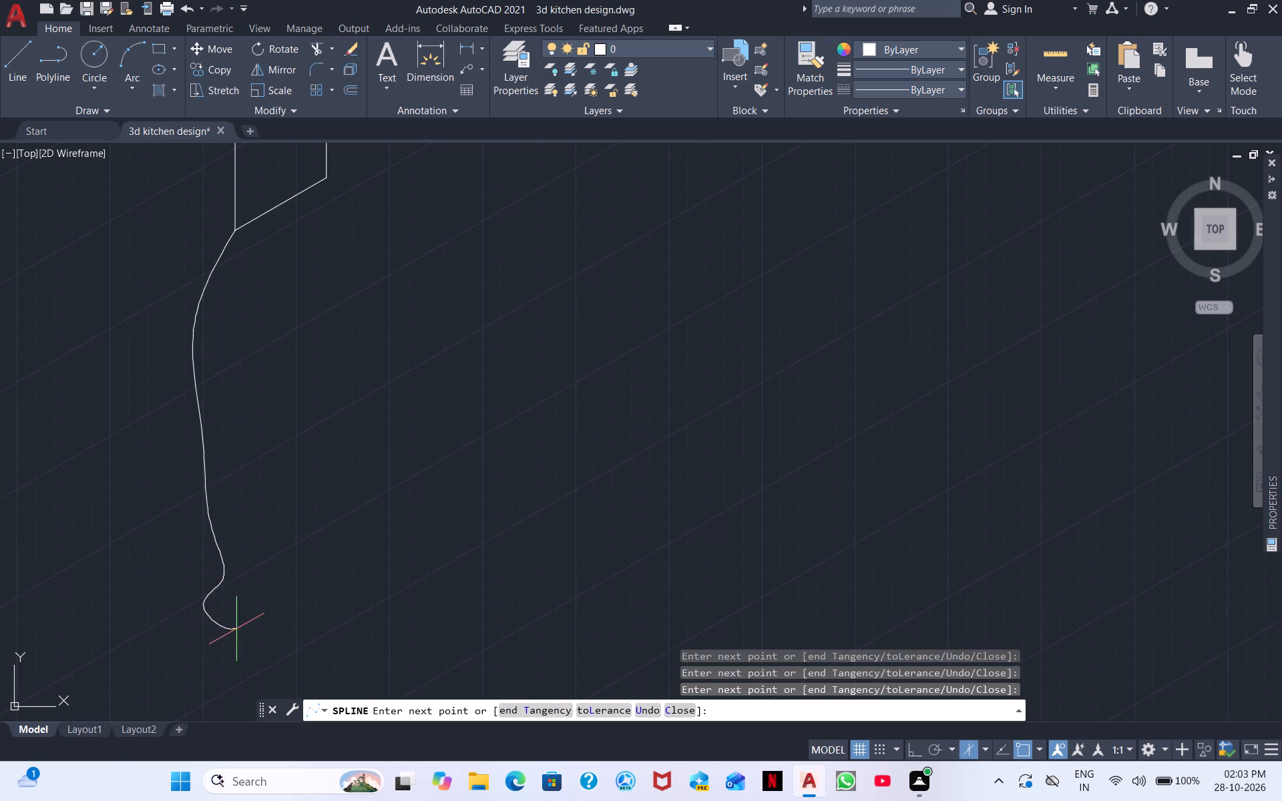
left_click(248, 629)
left_click_drag(292, 633, 304, 633)
left_click_drag(314, 633, 357, 632)
left_click(359, 632)
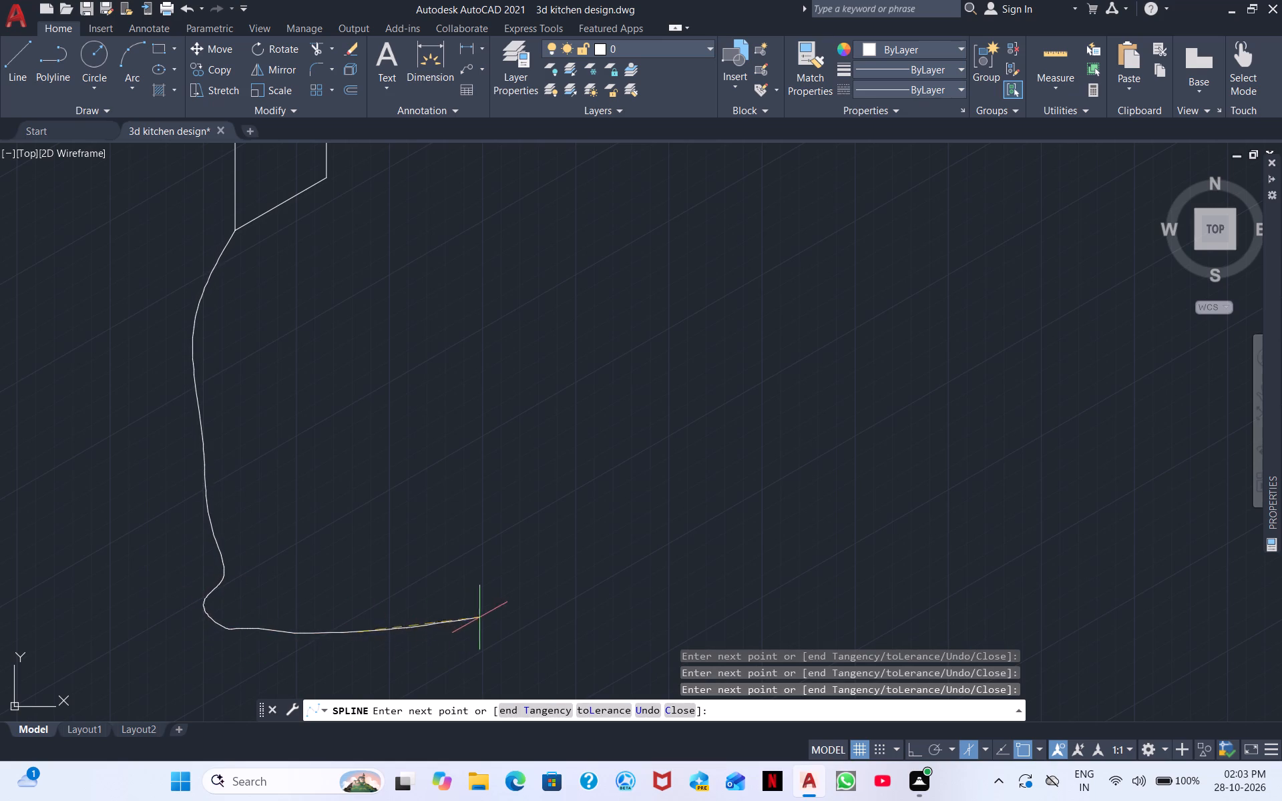
left_click(638, 489)
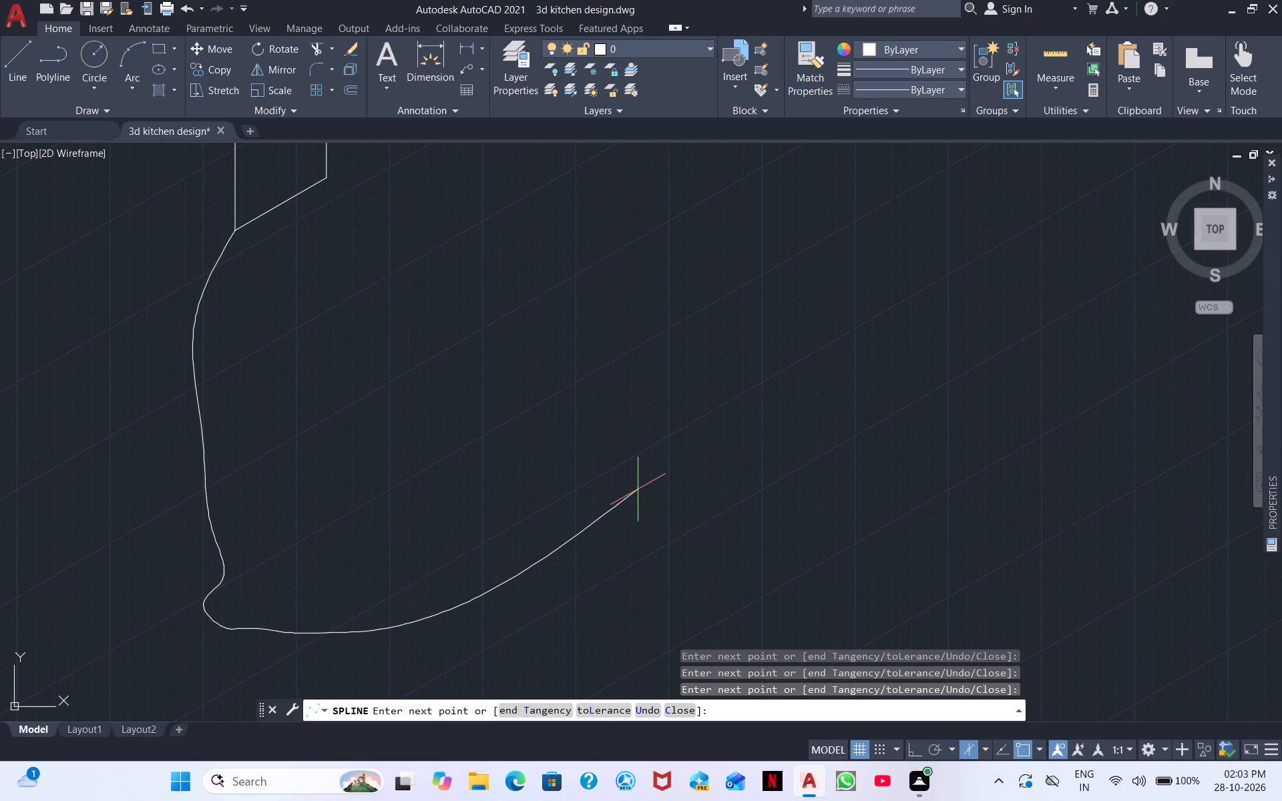
left_click(648, 460)
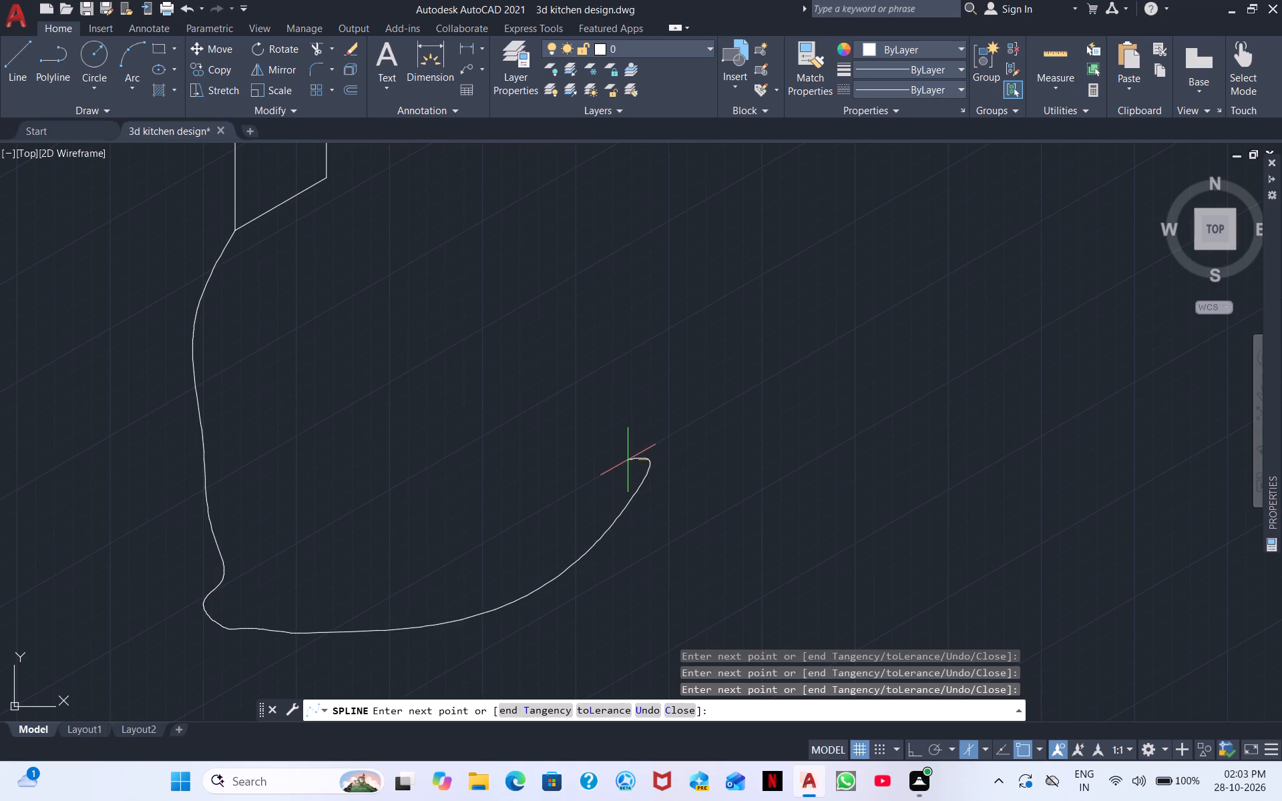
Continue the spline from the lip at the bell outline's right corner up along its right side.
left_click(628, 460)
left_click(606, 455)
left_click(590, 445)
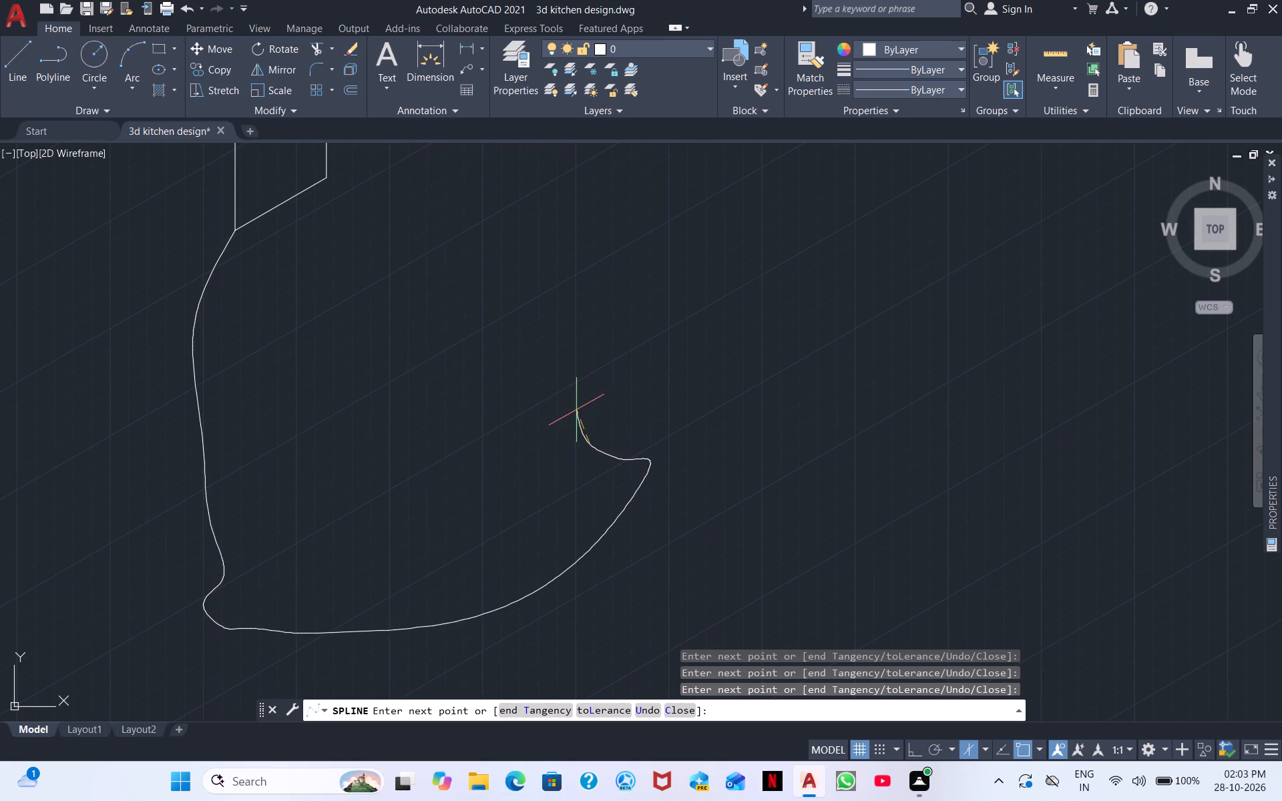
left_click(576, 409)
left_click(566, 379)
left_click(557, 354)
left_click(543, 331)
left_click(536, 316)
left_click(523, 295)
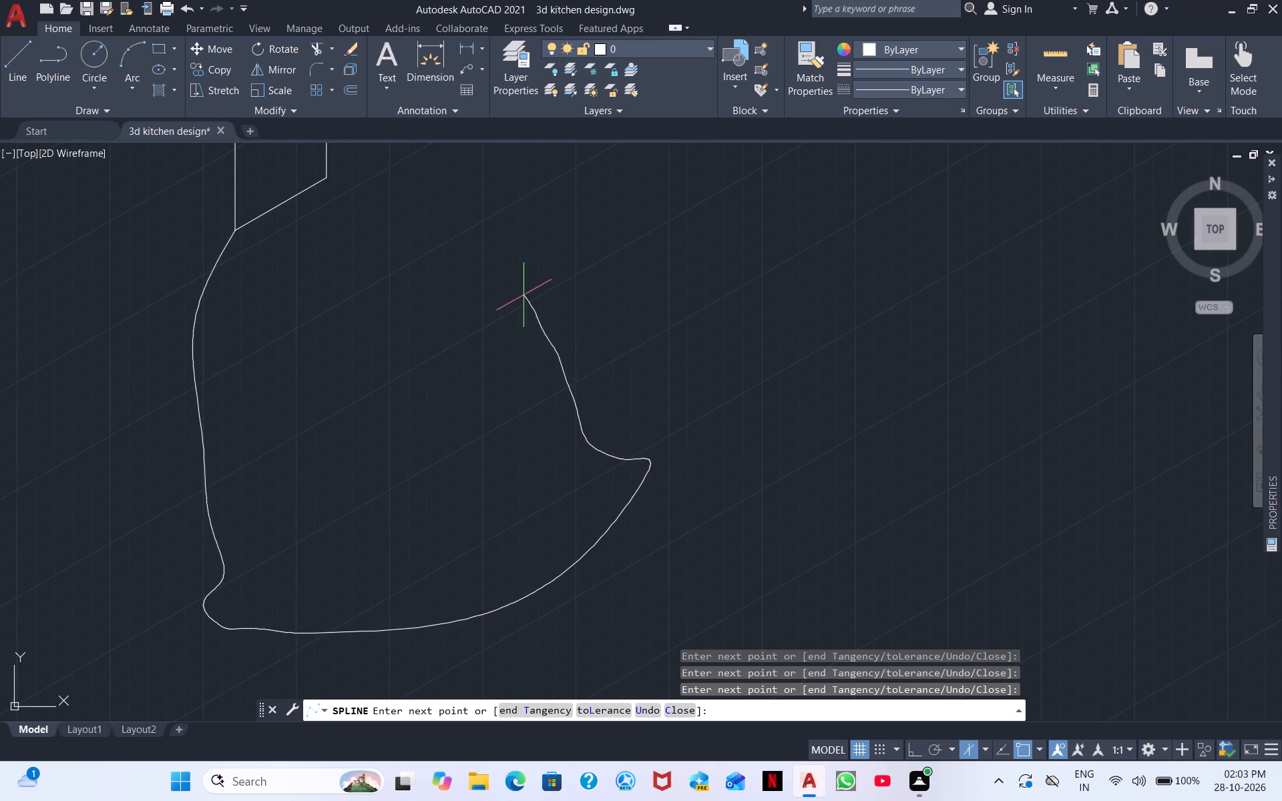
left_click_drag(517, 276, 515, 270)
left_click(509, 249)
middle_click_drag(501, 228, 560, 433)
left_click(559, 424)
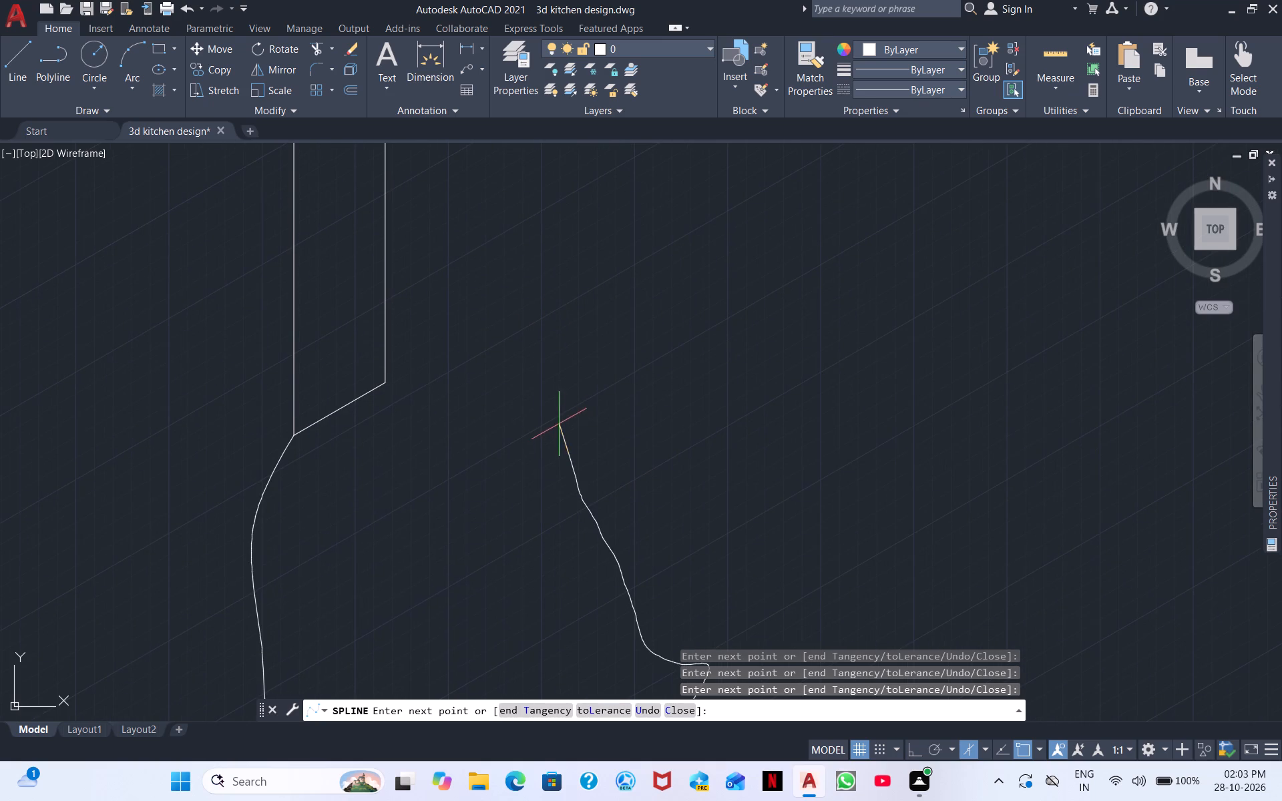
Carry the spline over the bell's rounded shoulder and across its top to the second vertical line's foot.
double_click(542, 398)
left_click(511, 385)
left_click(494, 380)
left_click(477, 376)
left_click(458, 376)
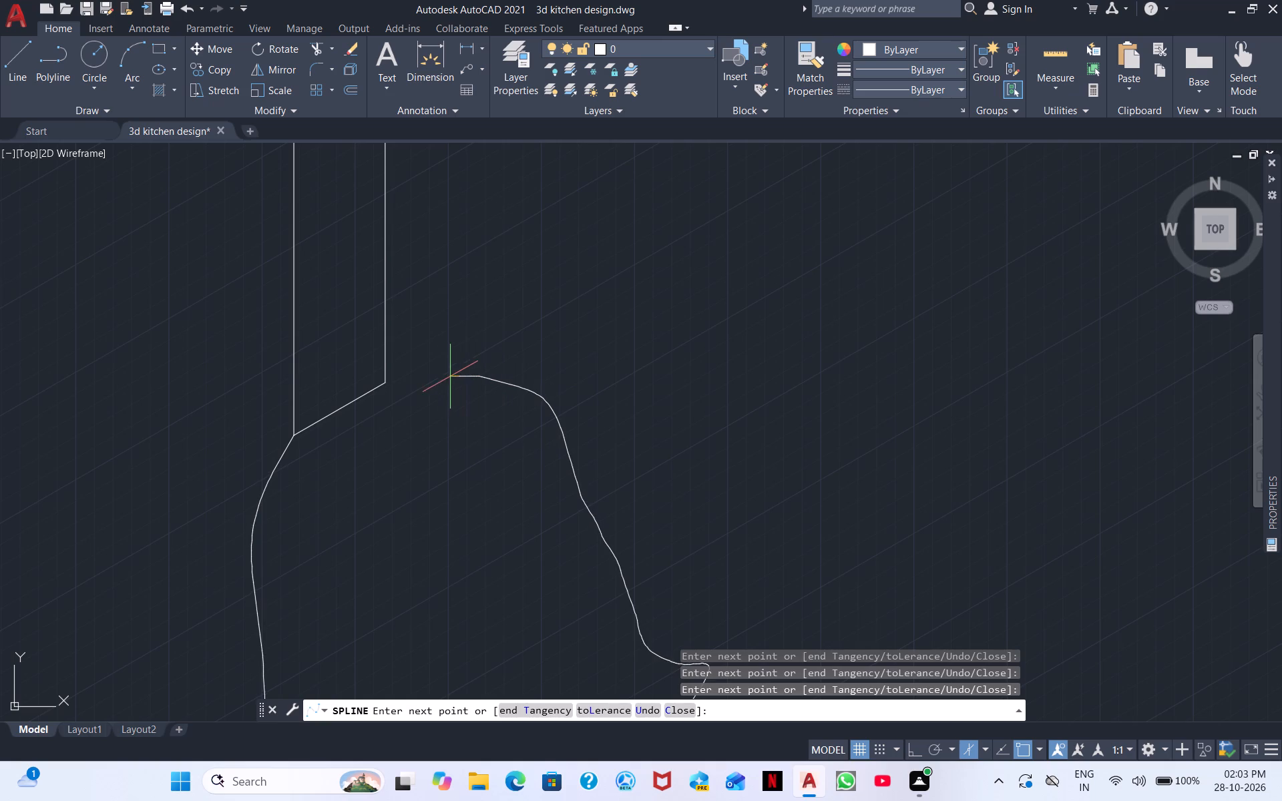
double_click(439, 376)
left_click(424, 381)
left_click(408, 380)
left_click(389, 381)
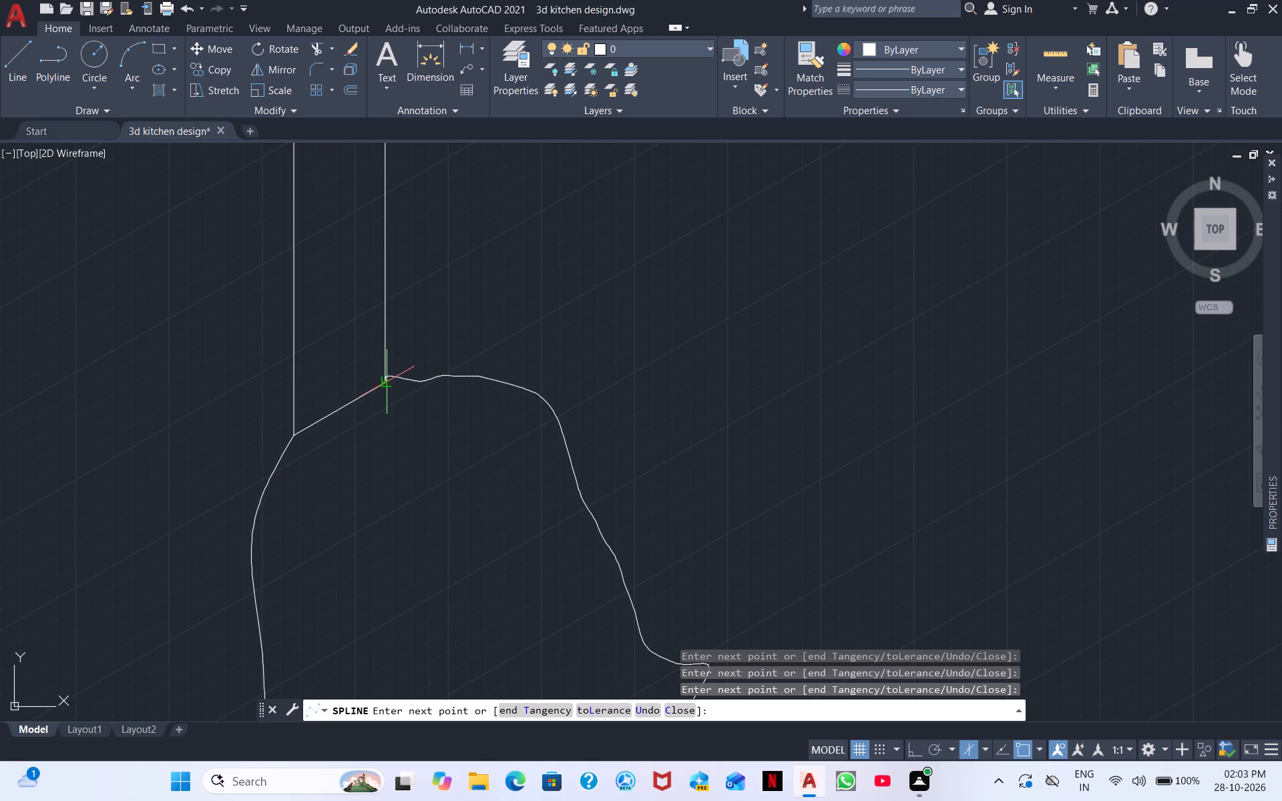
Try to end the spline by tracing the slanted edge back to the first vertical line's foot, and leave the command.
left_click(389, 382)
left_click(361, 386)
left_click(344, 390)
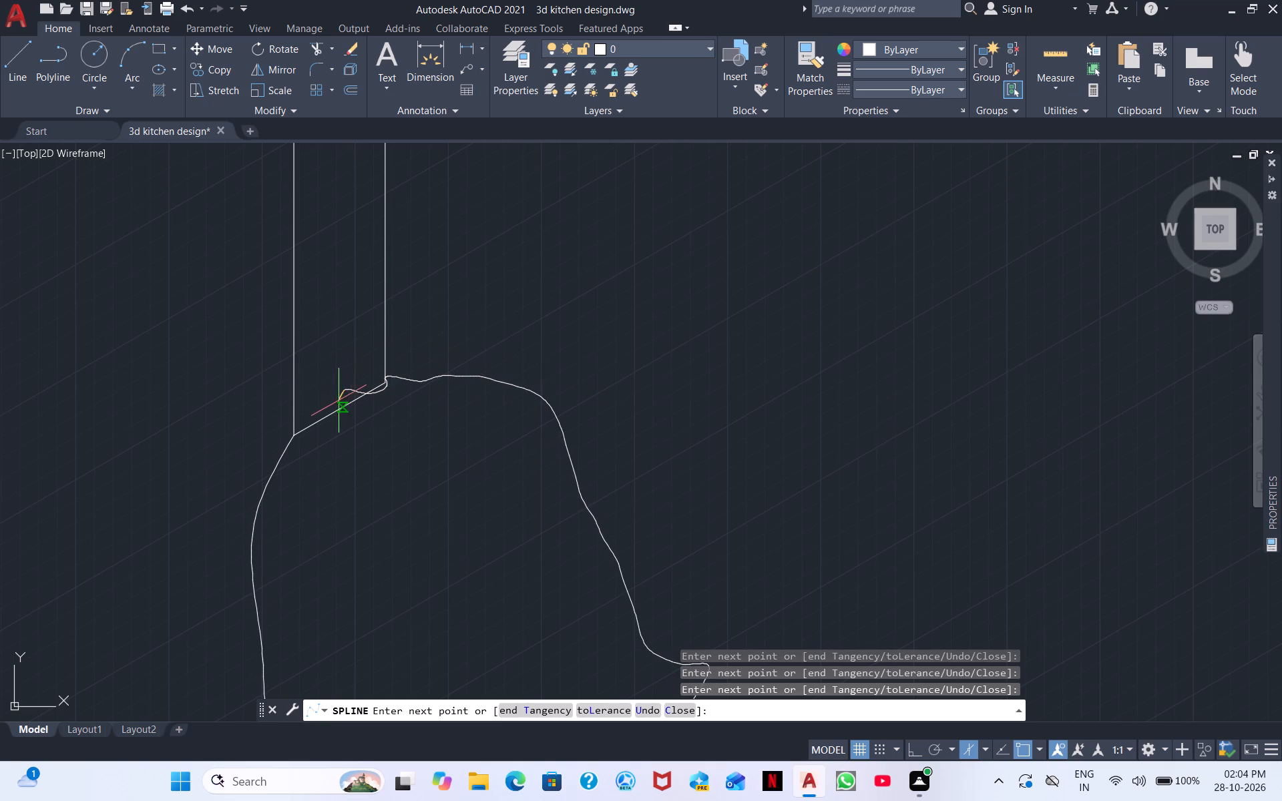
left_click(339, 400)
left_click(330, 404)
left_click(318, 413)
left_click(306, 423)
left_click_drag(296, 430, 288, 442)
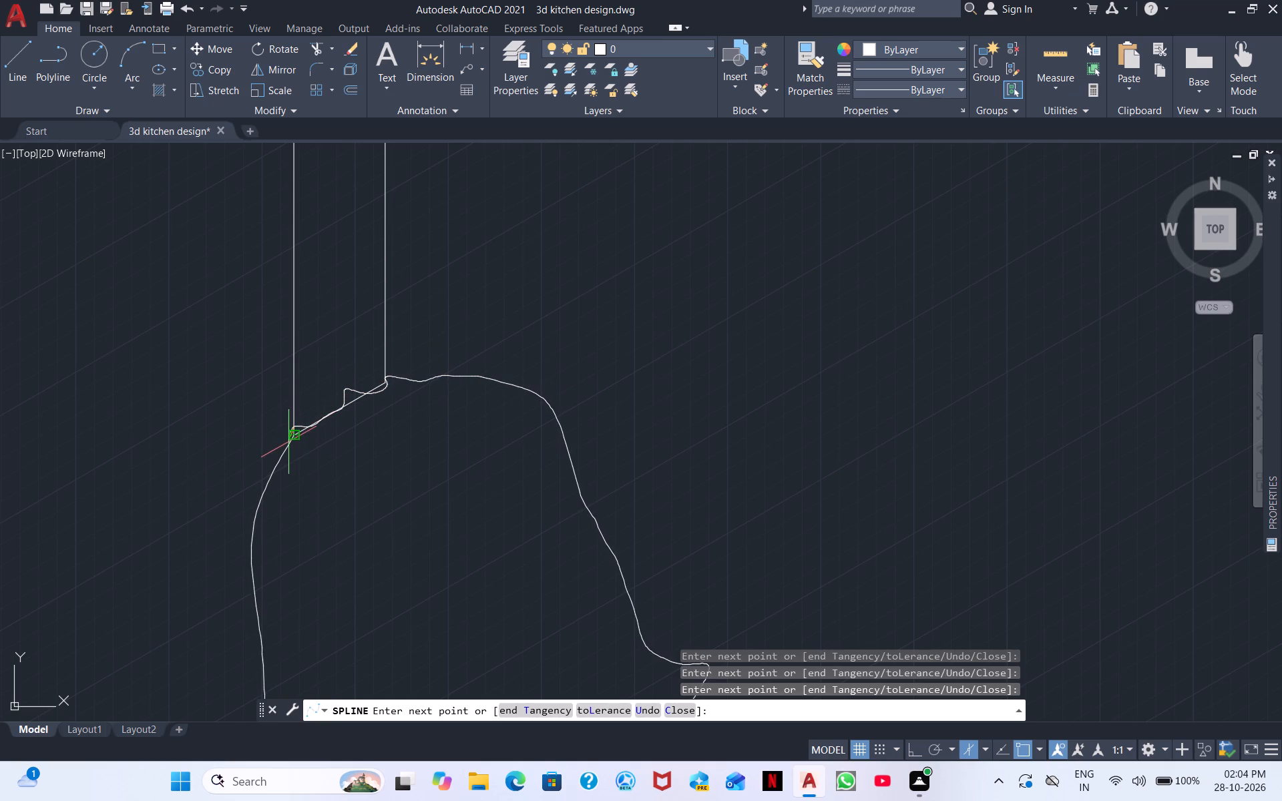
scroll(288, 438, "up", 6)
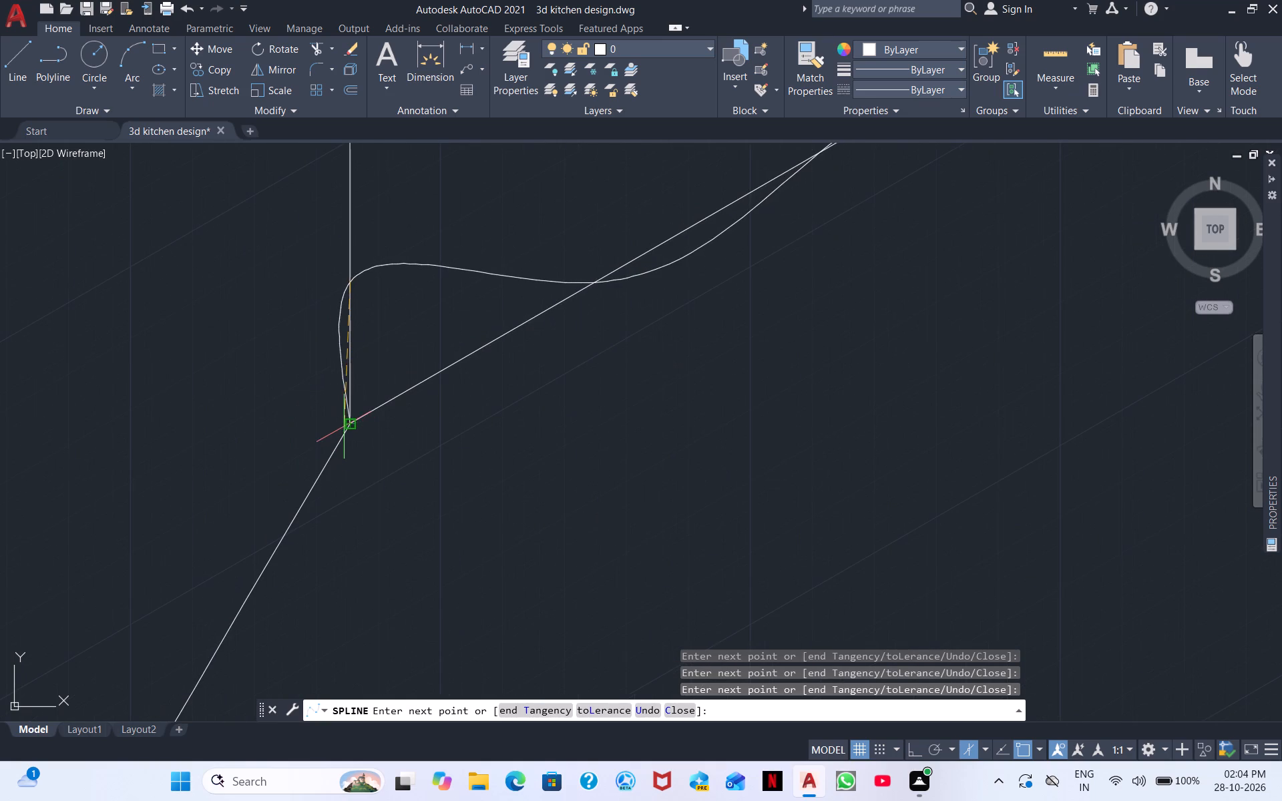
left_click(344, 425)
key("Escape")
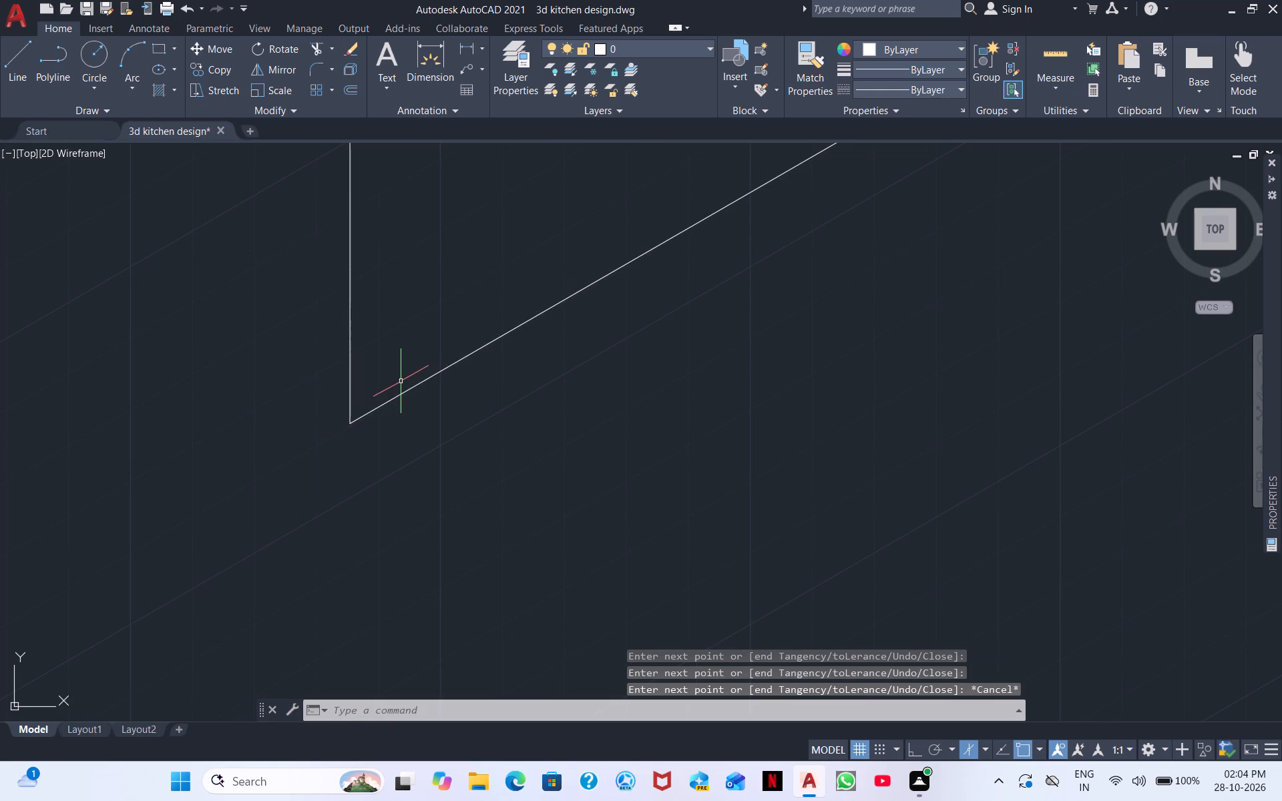
Start a new spline at the first vertical line's foot and draw the bell outline's curved left side with few fit points.
scroll(569, 370, "down", 2)
scroll(947, 346, "down", 5)
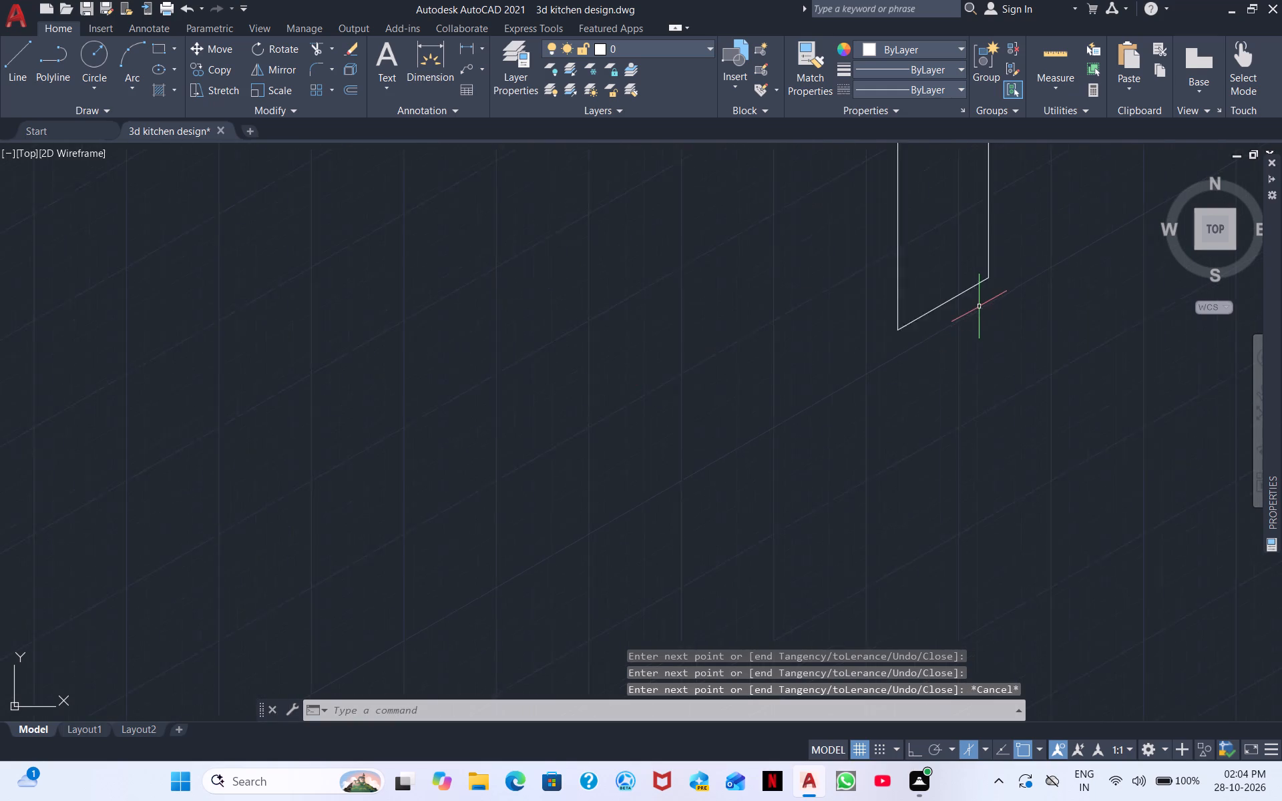
scroll(1008, 317, "down", 1)
middle_click_drag(1032, 358, 510, 306)
right_click(628, 338)
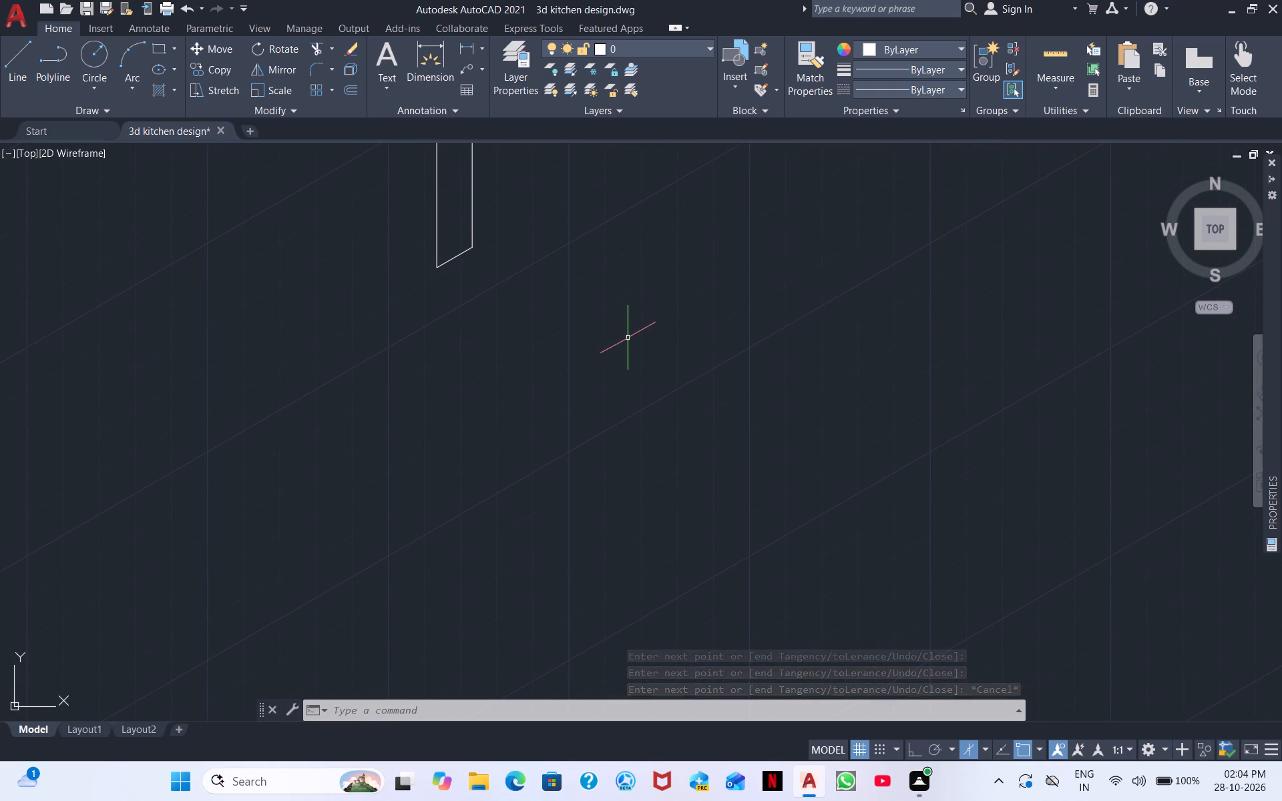
left_click(660, 344)
scroll(554, 338, "down", 3)
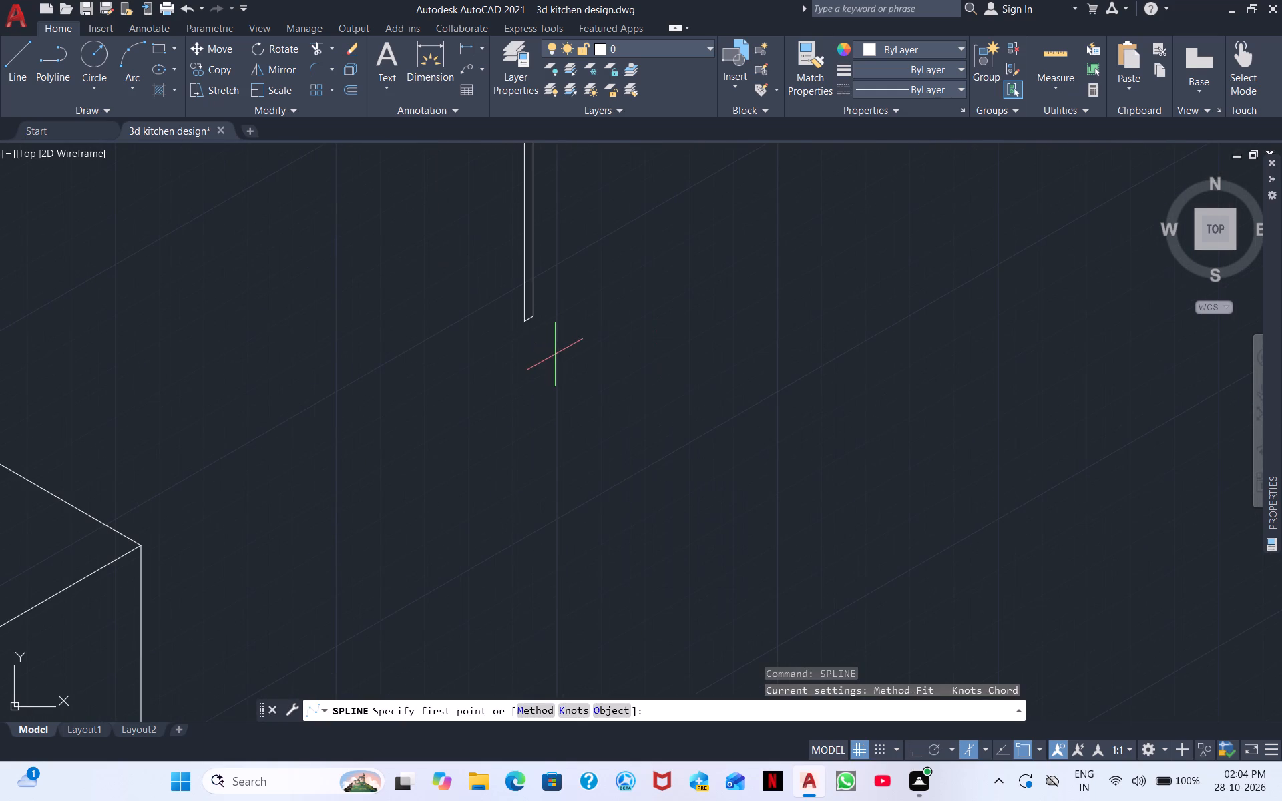
scroll(550, 354, "up", 3)
middle_click_drag(451, 450, 439, 525)
scroll(439, 521, "up", 1)
middle_click_drag(441, 304, 399, 477)
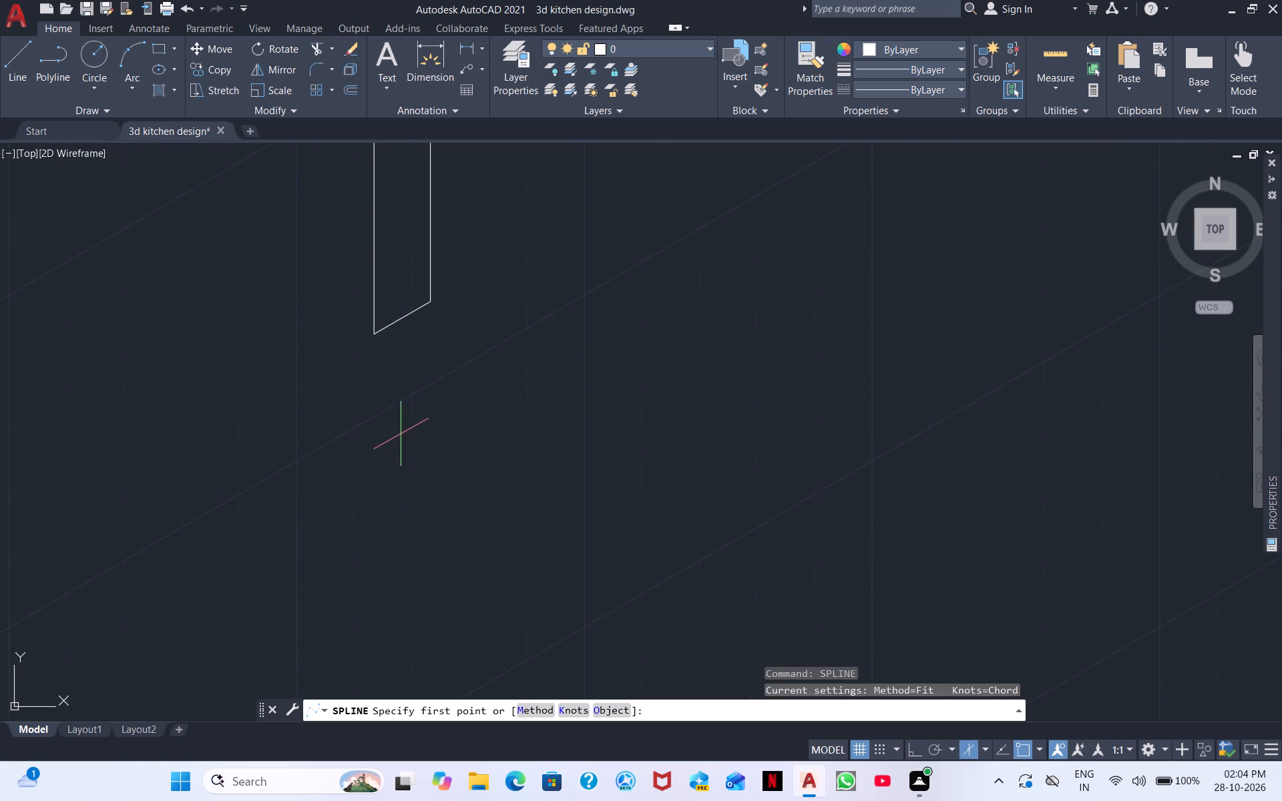
left_click(371, 338)
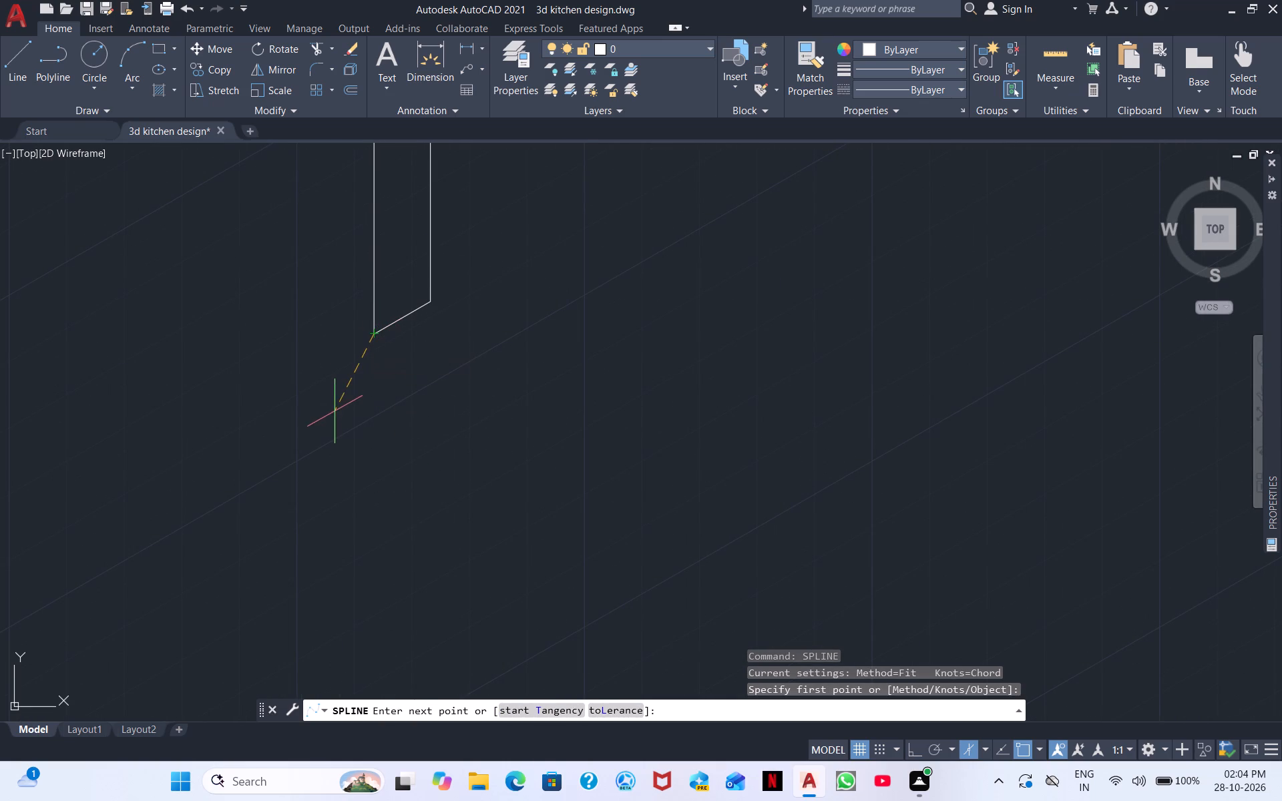
left_click(337, 411)
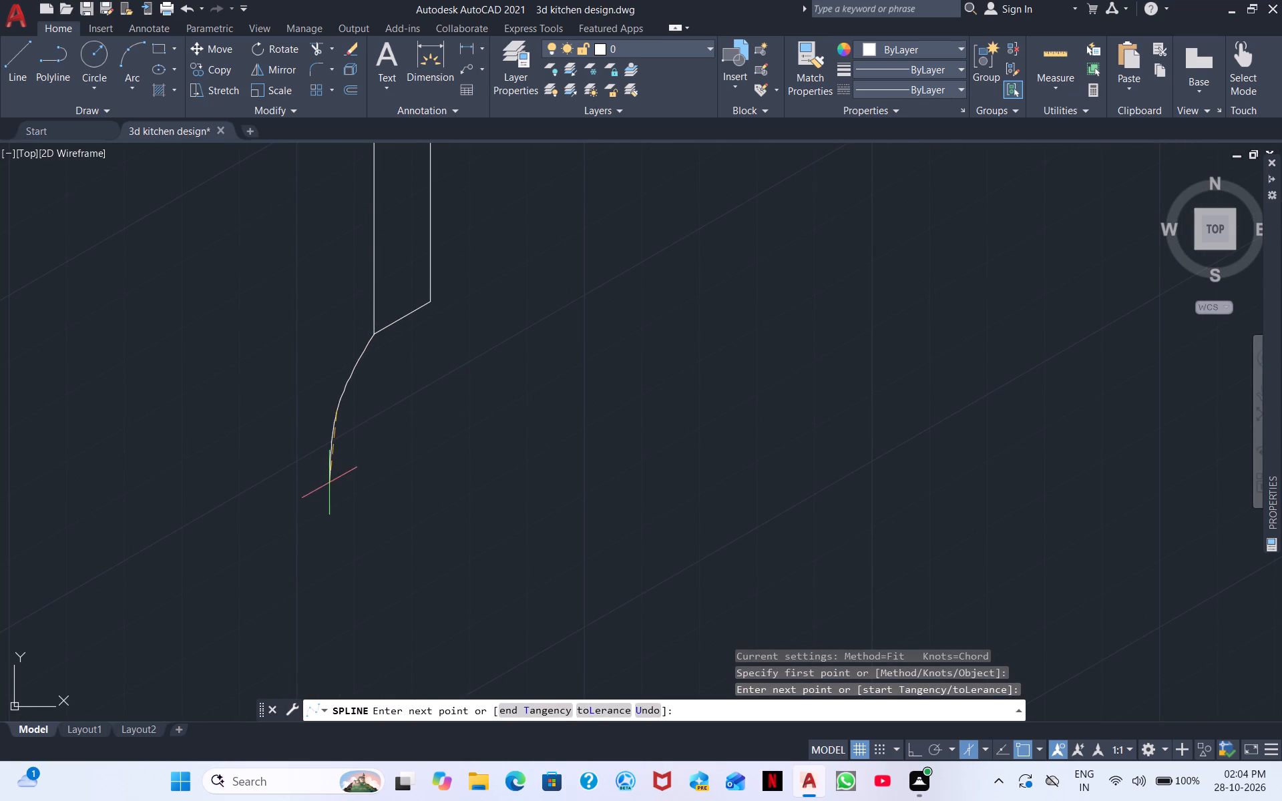
left_click(355, 543)
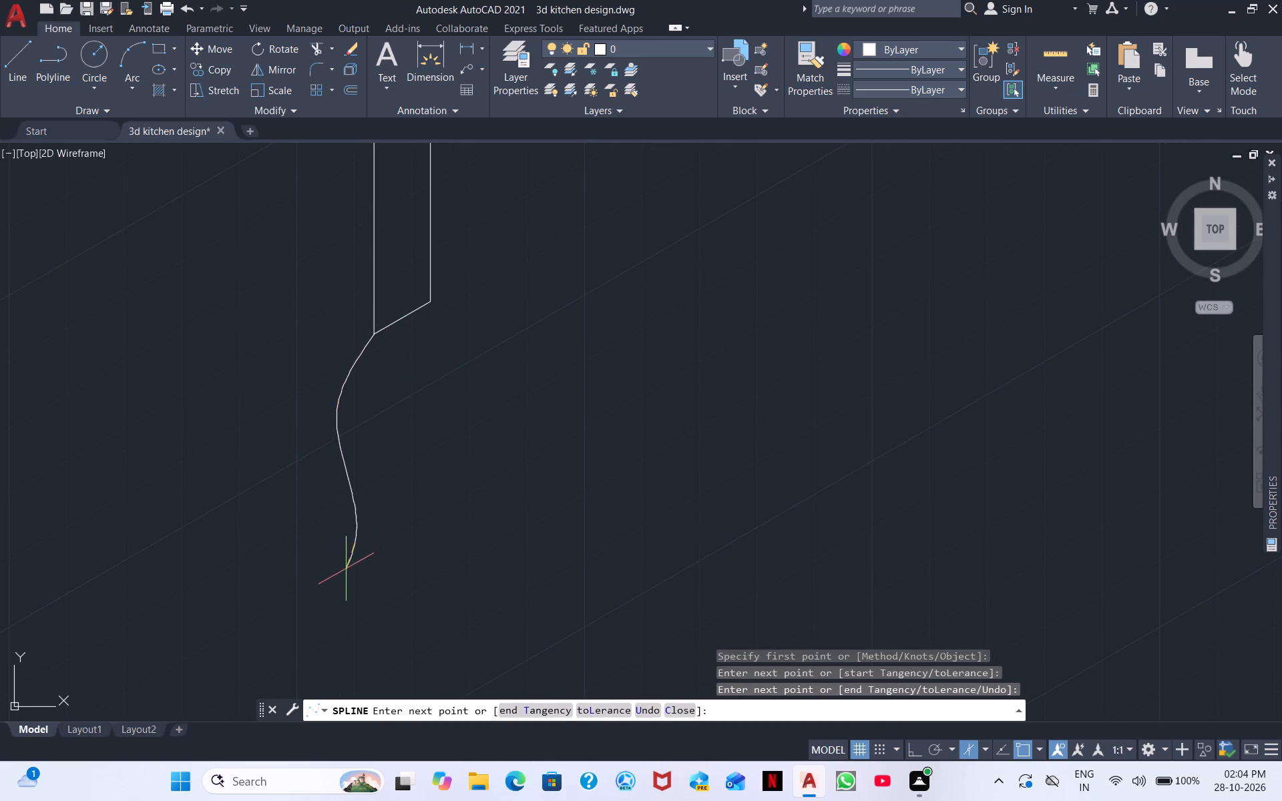
left_click(341, 580)
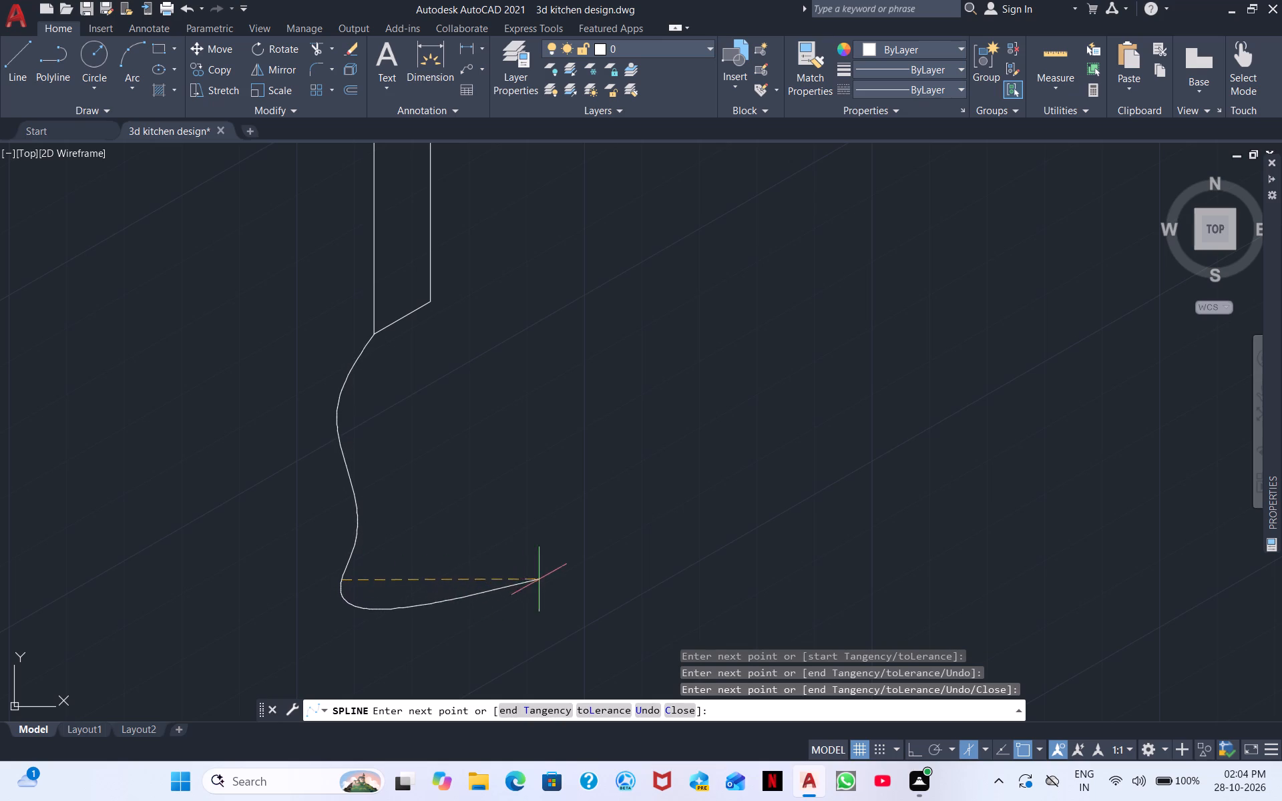
Continue the spline along a rounded base, around a small lip at the lower right and up the right side.
left_click(609, 537)
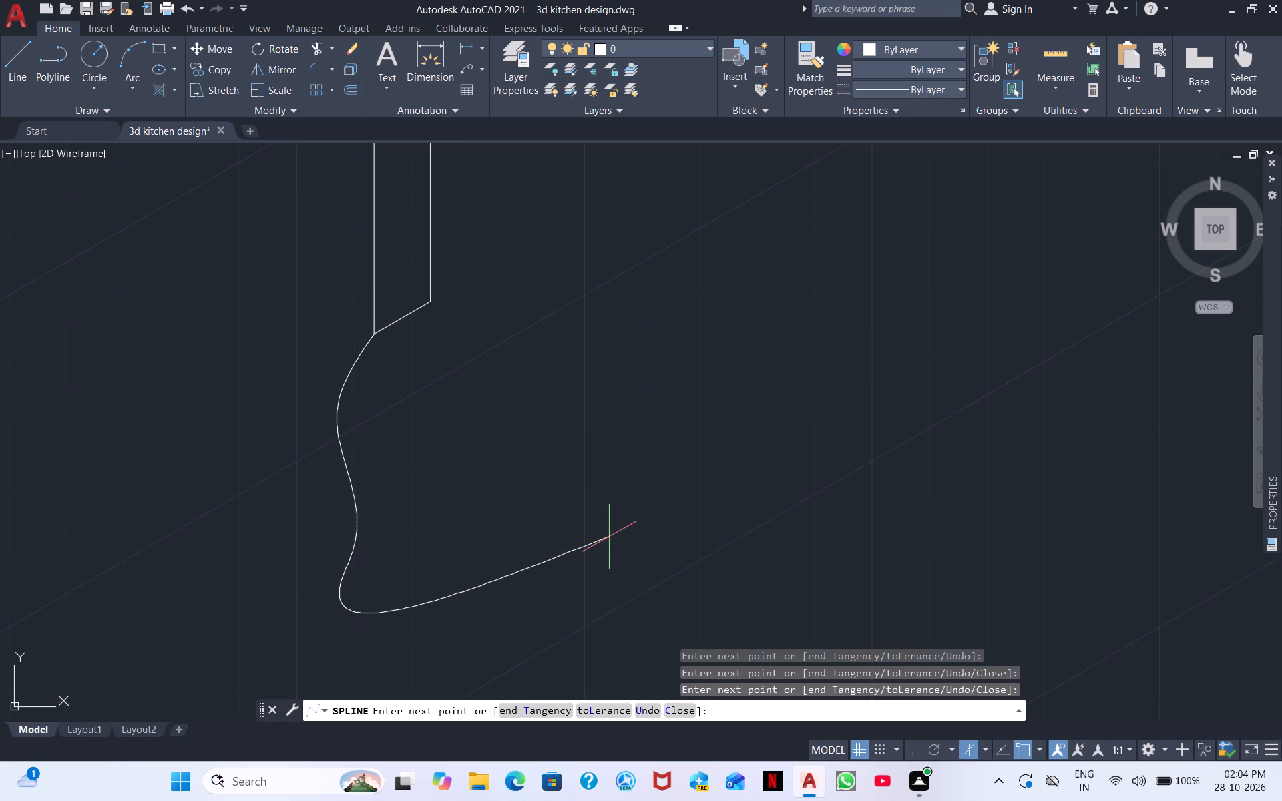
left_click(602, 516)
left_click(580, 521)
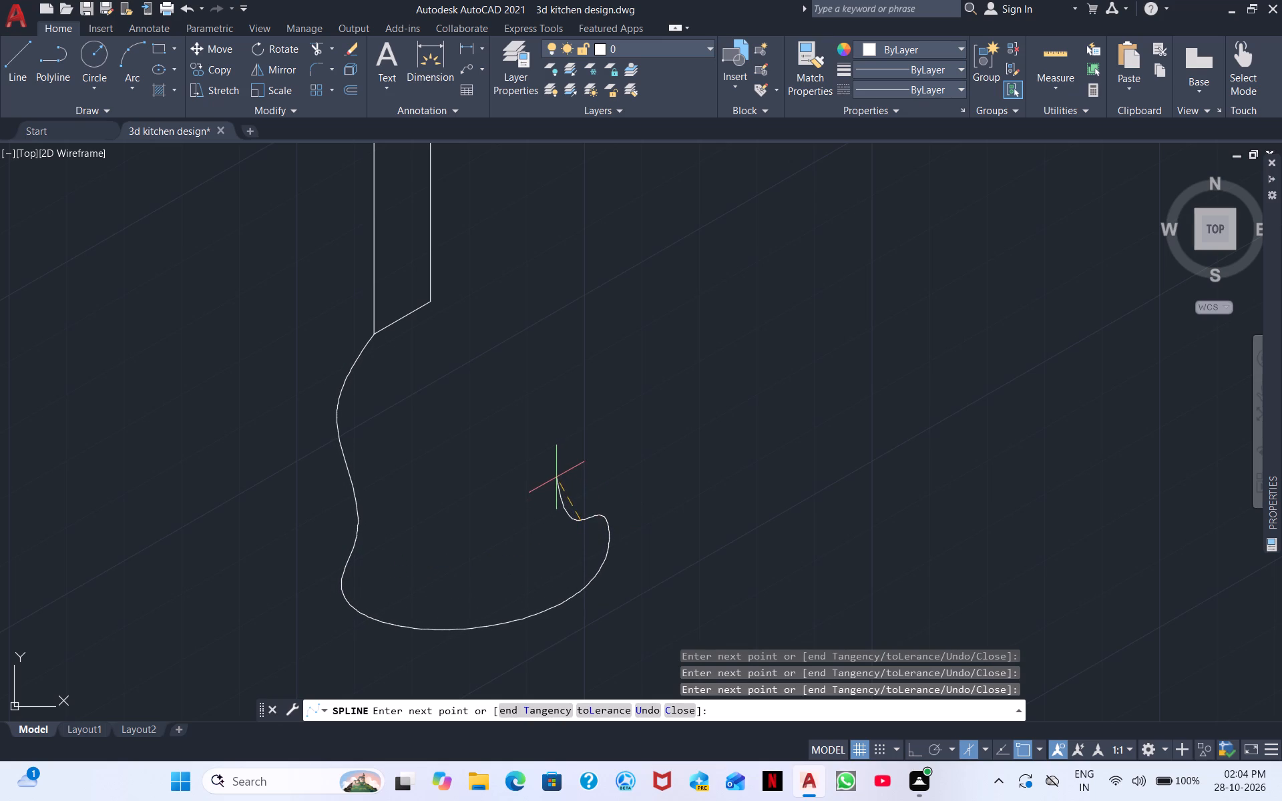
left_click(568, 447)
left_click(570, 408)
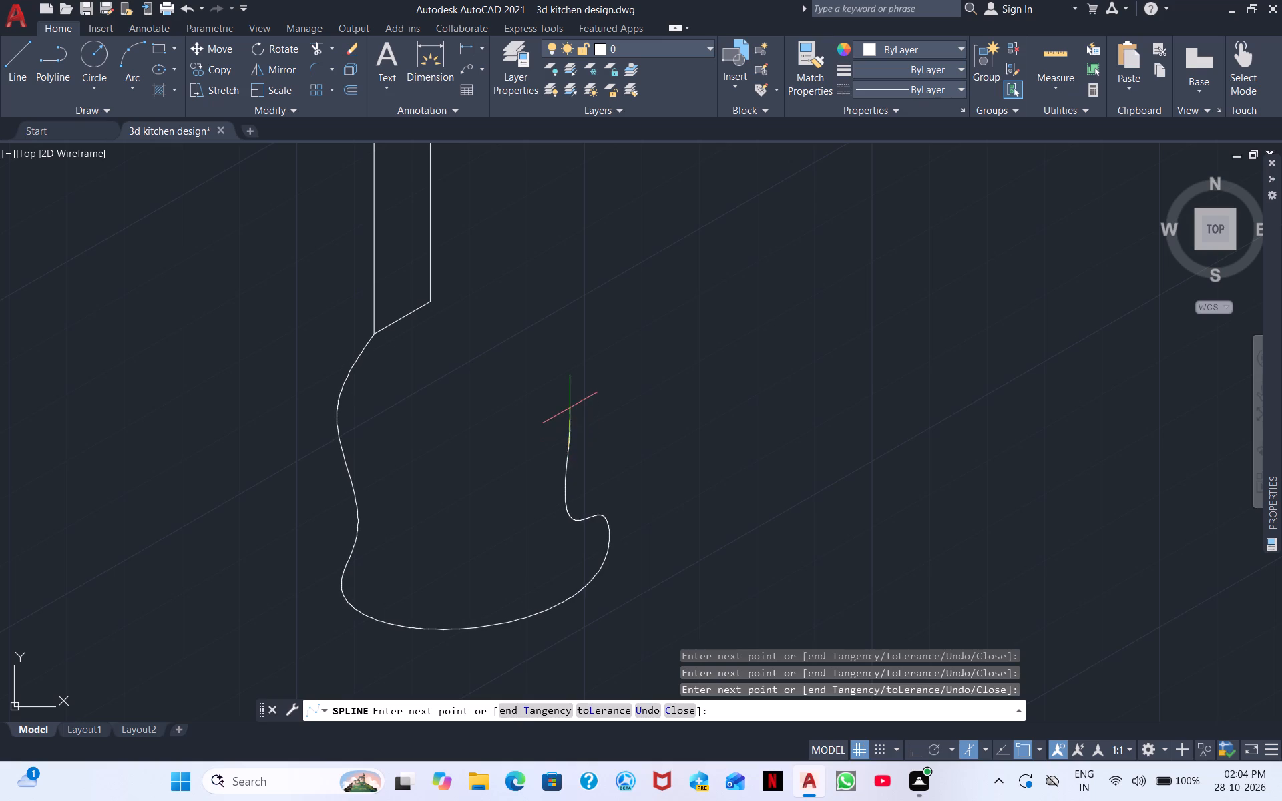
left_click(573, 380)
left_click(573, 376)
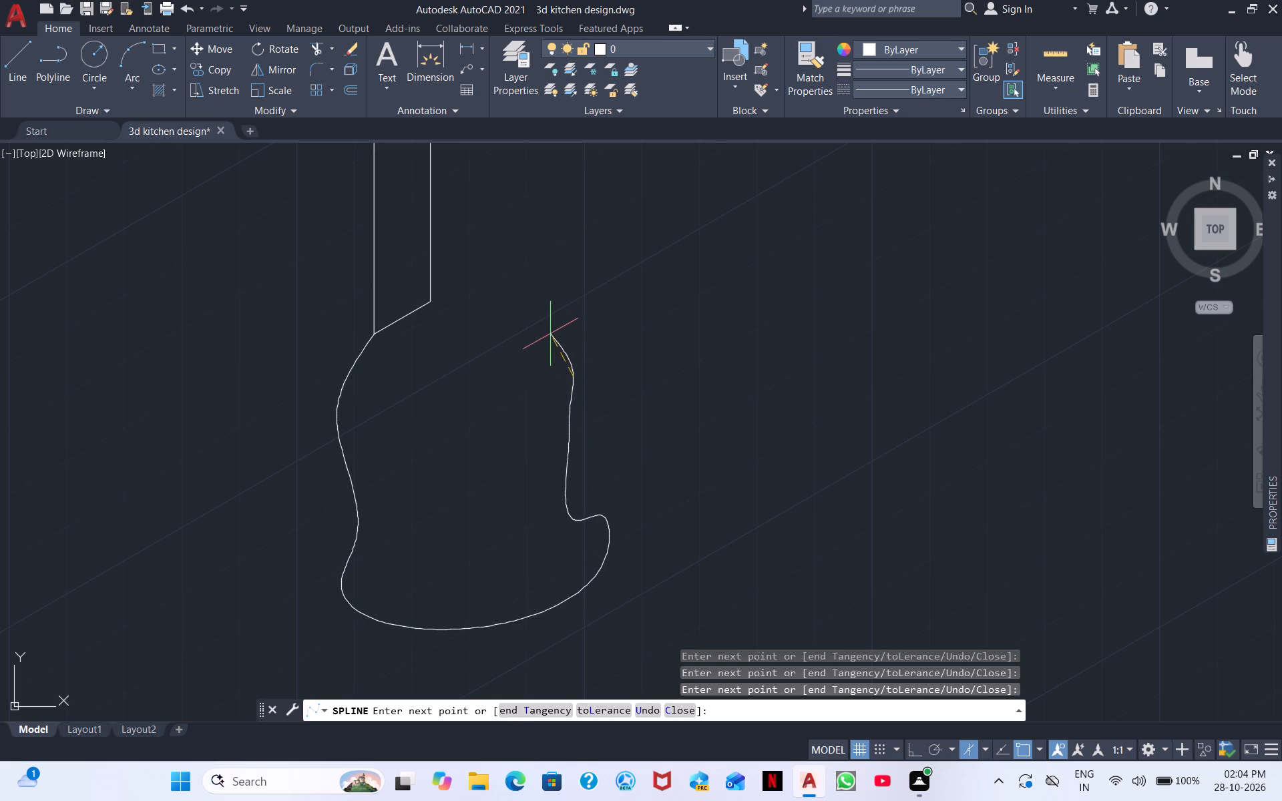
Carry the spline over the bell's rounded shoulder and bring it to the second vertical line's foot.
left_click(540, 332)
left_click(509, 306)
left_click(456, 294)
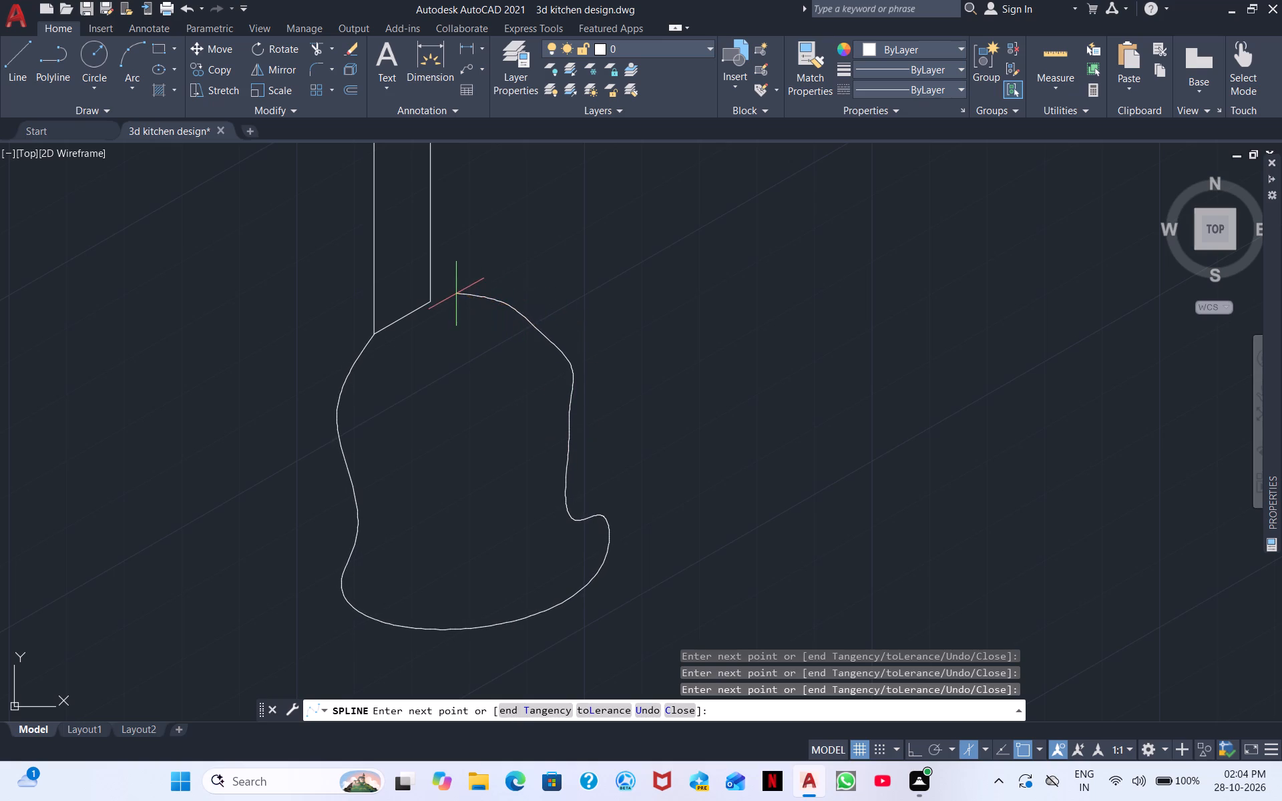
scroll(429, 314, "up", 4)
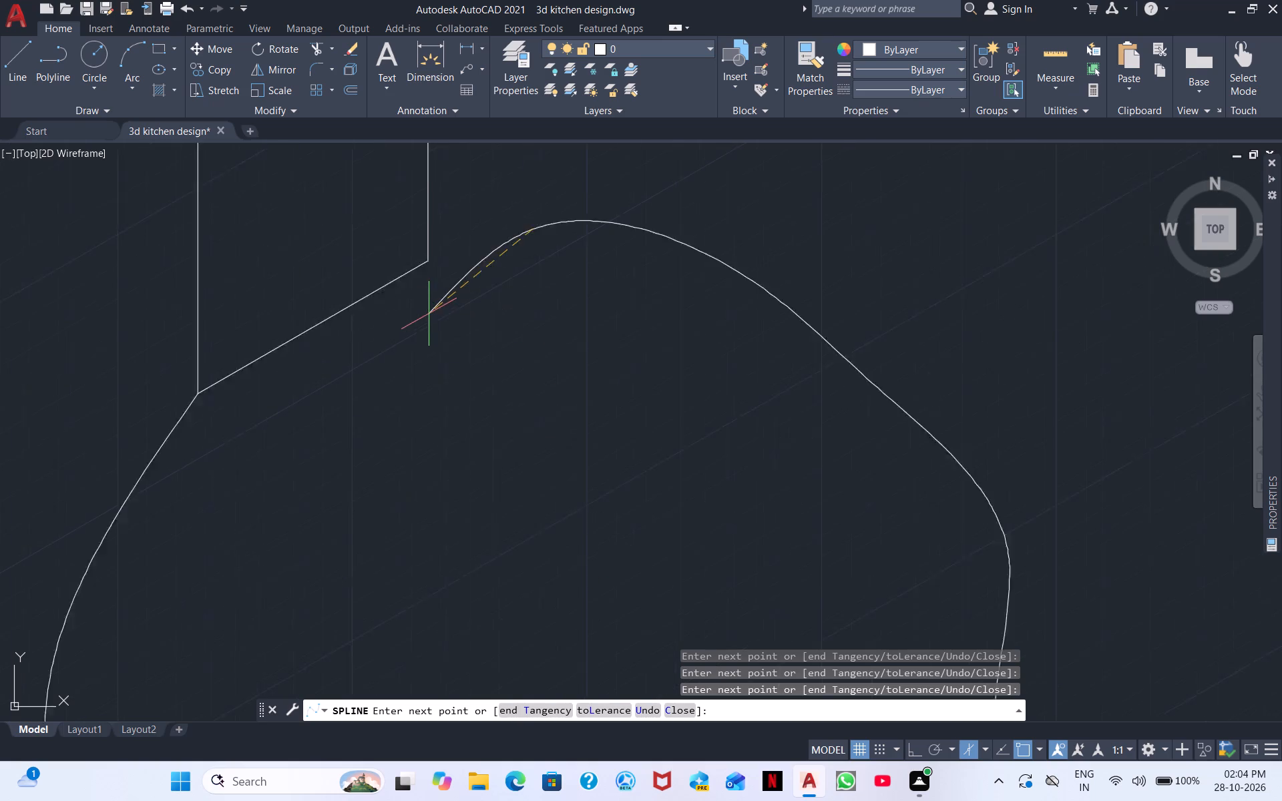
scroll(429, 314, "up", 2)
left_click(414, 218)
middle_click_drag(421, 267, 517, 563)
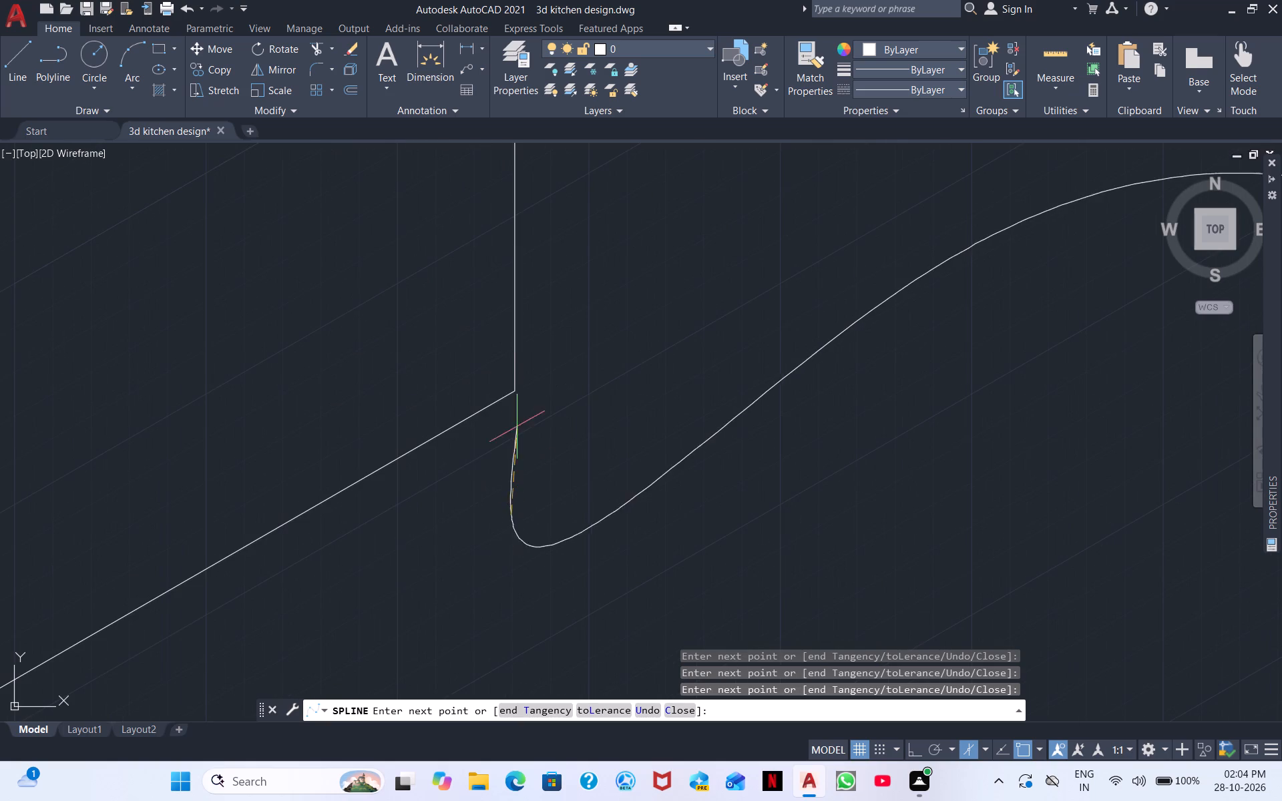
left_click(513, 388)
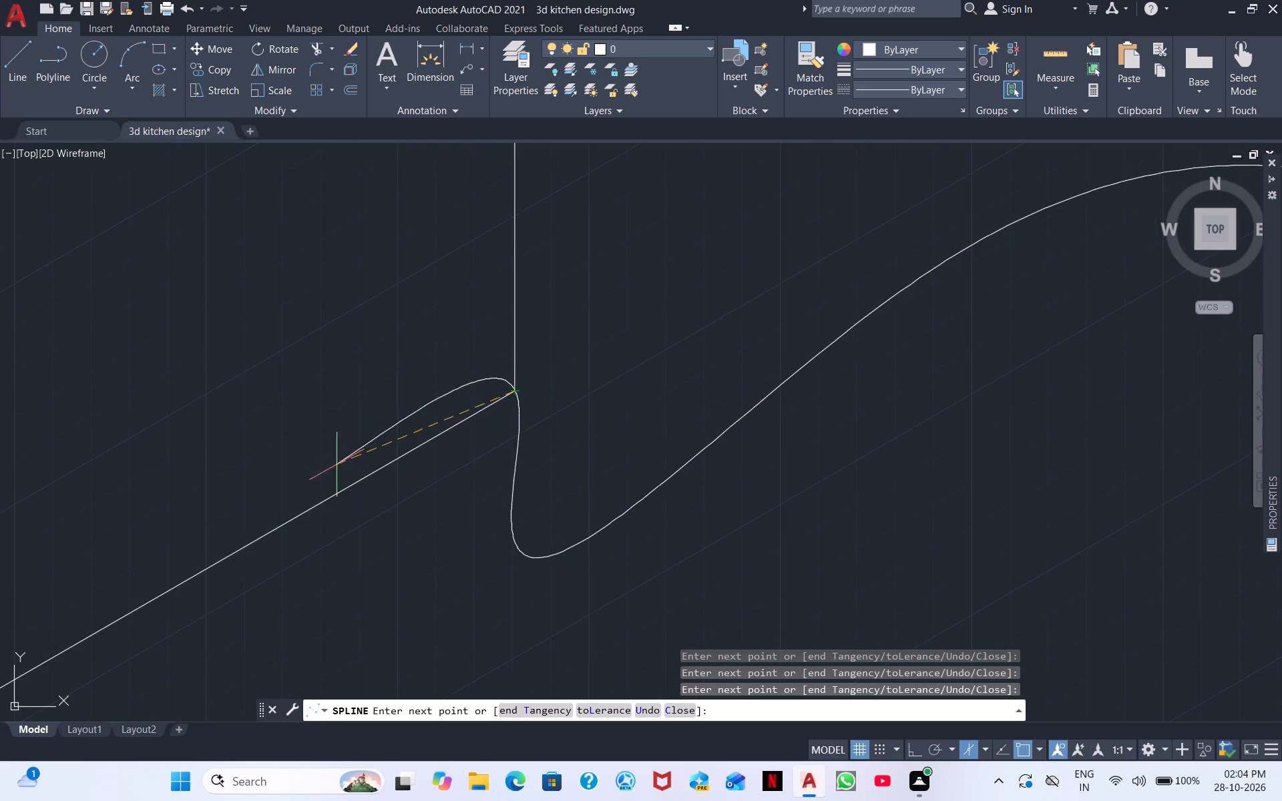
Run the spline from the second vertical line's foot closely along the slanted edge to about its middle.
left_click(387, 422)
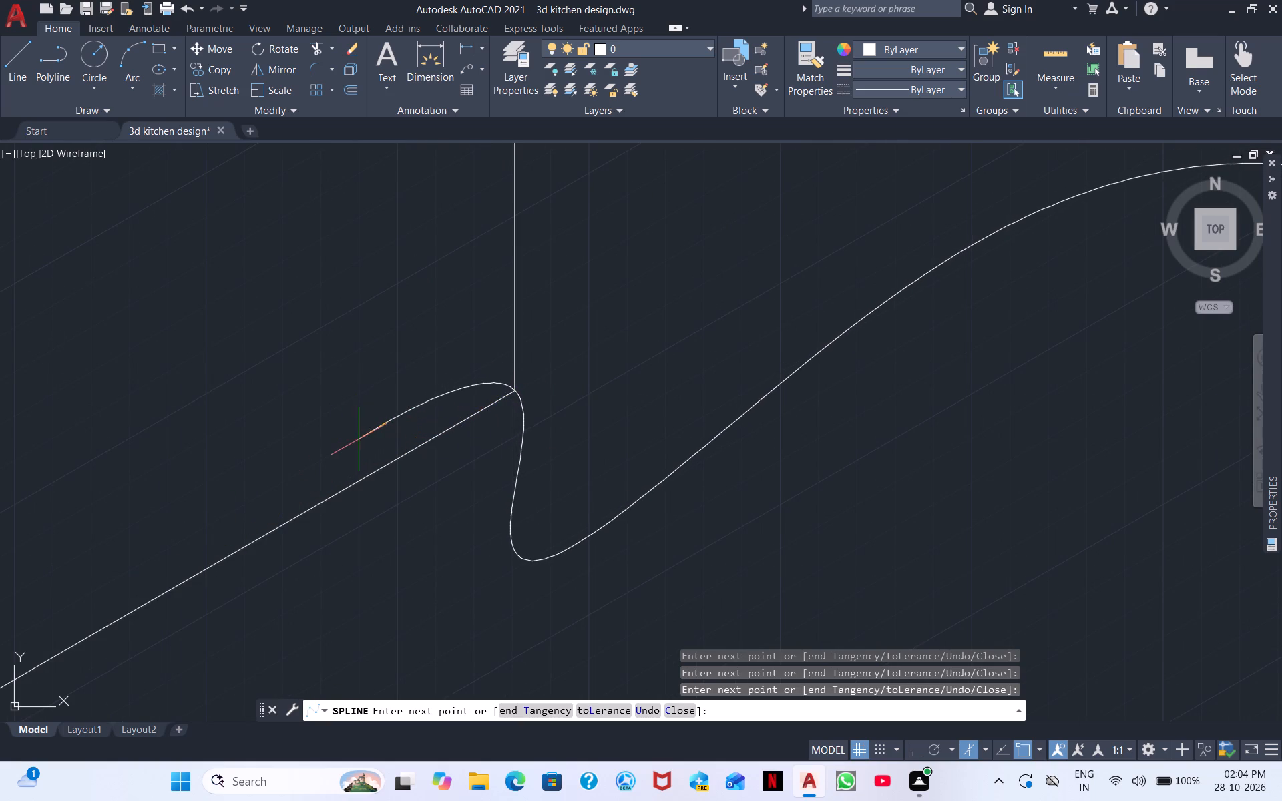
left_click(359, 439)
left_click(317, 460)
left_click(290, 474)
left_click_drag(272, 483, 268, 489)
left_click_drag(250, 497, 240, 510)
left_click_drag(215, 516, 208, 529)
left_click_drag(200, 531, 196, 541)
left_click_drag(172, 544, 162, 561)
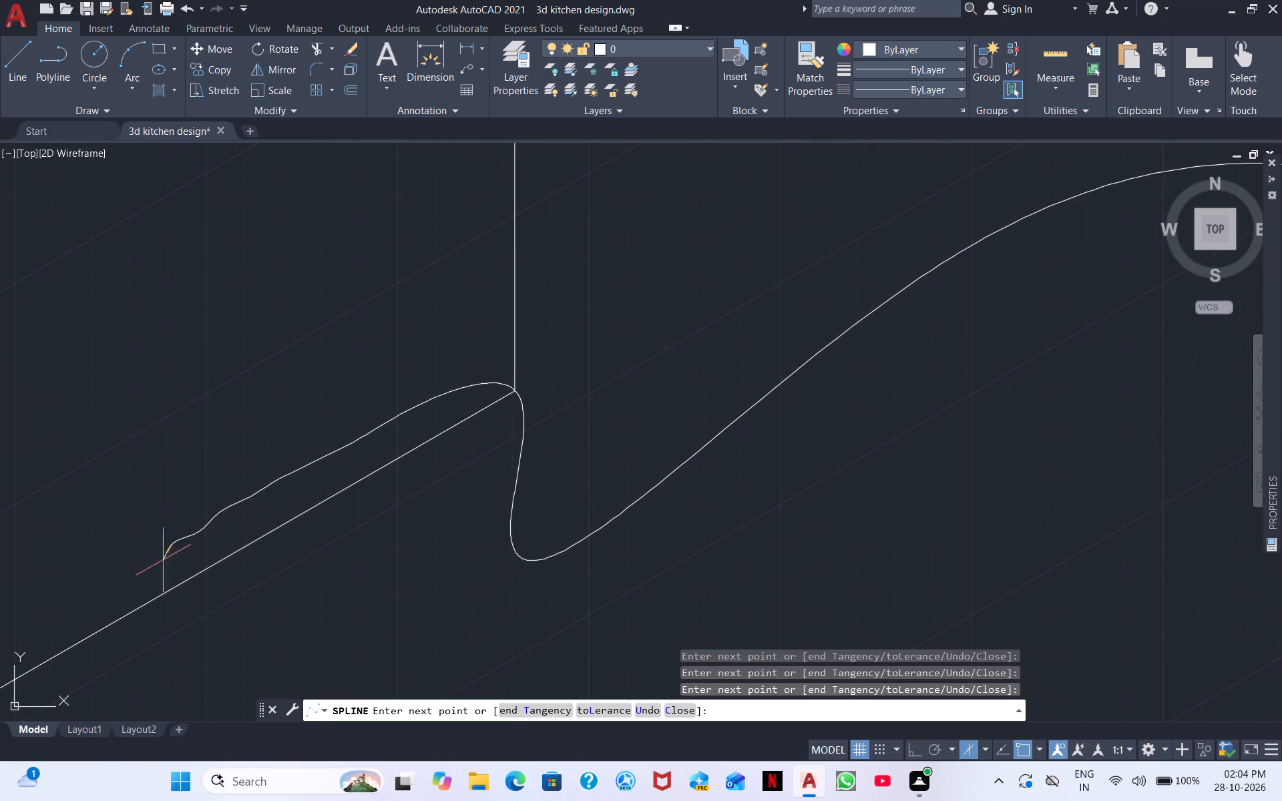
left_click_drag(162, 561, 155, 565)
left_click_drag(127, 565, 119, 565)
left_click(114, 565)
left_click_drag(111, 569, 108, 582)
left_click_drag(93, 583, 93, 597)
left_click(79, 605)
Continue the spline down the rest of the slanted edge and finish it at the first vertical line's foot.
middle_click_drag(85, 603, 463, 465)
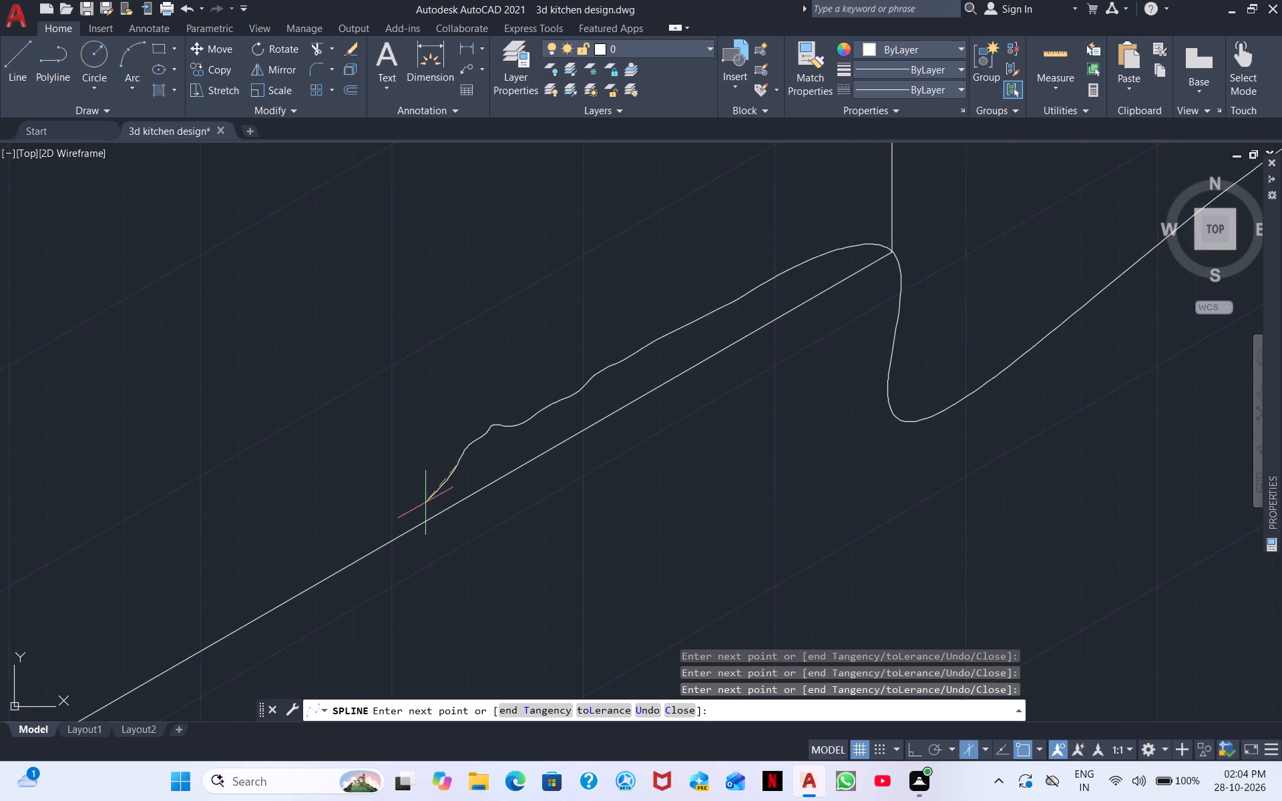
left_click_drag(418, 507, 423, 525)
left_click(332, 556)
left_click_drag(292, 569, 293, 592)
left_click(240, 602)
left_click_drag(202, 603, 190, 619)
left_click_drag(154, 623, 148, 647)
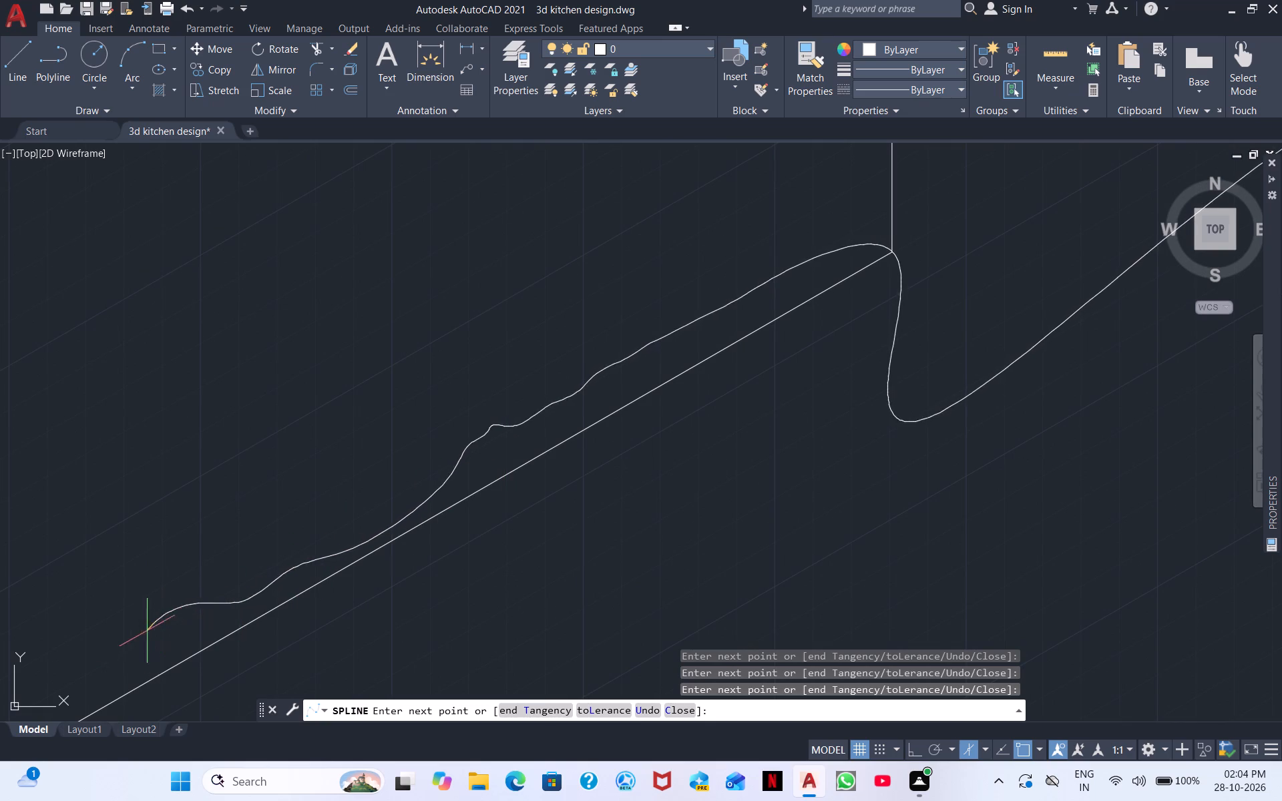
middle_click_drag(169, 619, 552, 350)
scroll(538, 360, "down", 2)
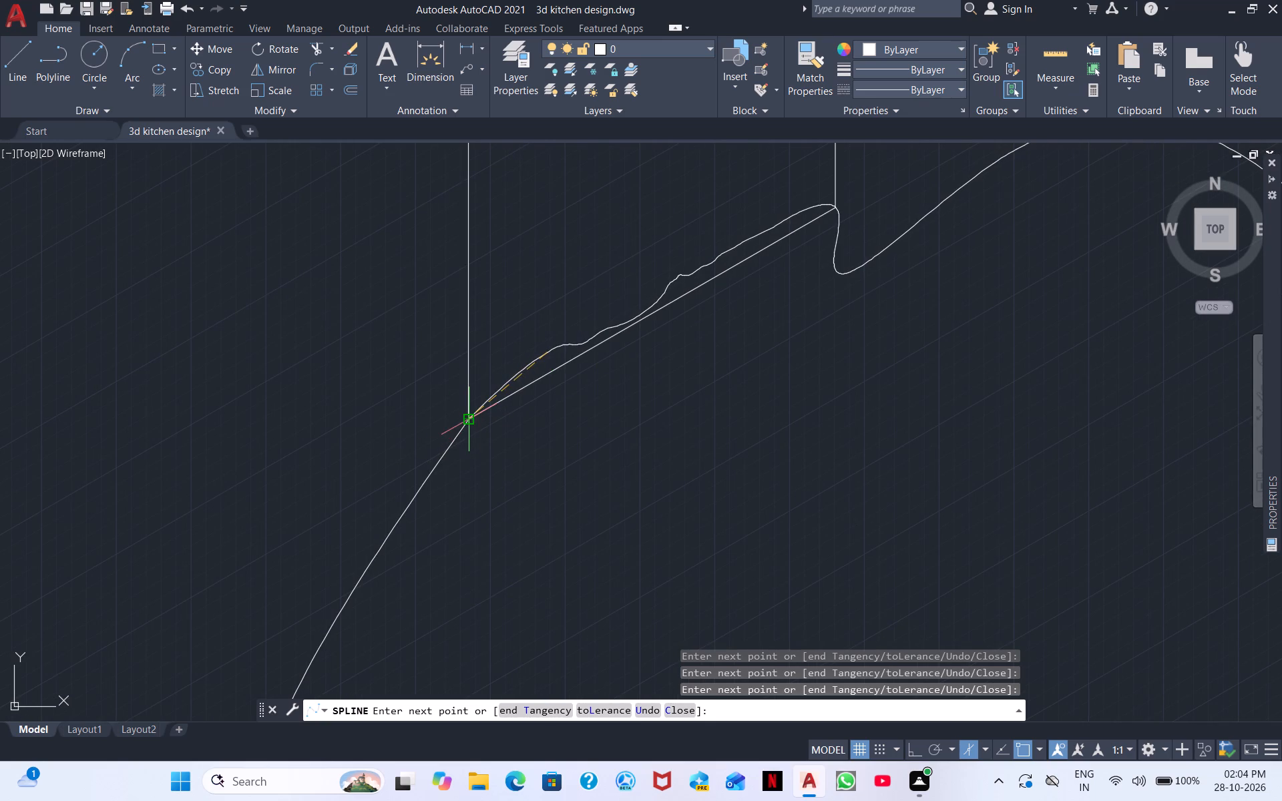
left_click(470, 421)
right_click(497, 421)
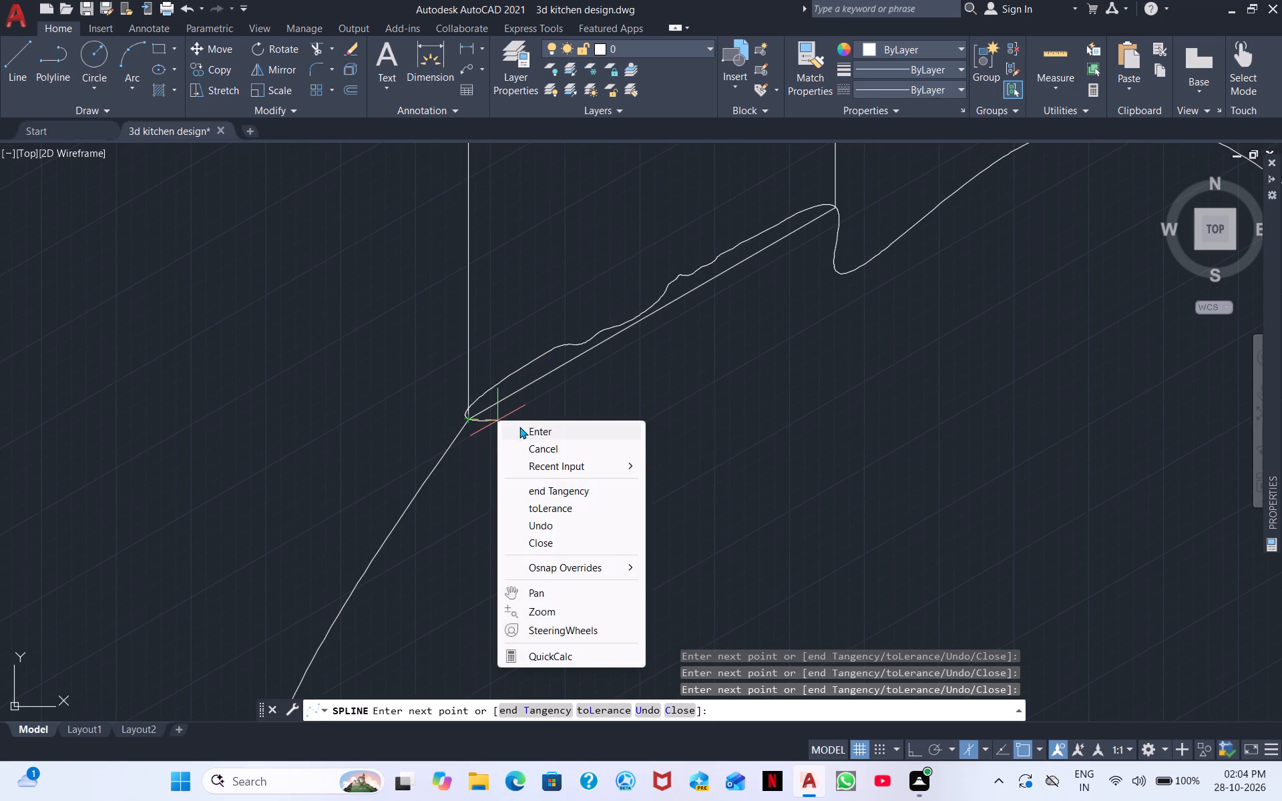
left_click(525, 430)
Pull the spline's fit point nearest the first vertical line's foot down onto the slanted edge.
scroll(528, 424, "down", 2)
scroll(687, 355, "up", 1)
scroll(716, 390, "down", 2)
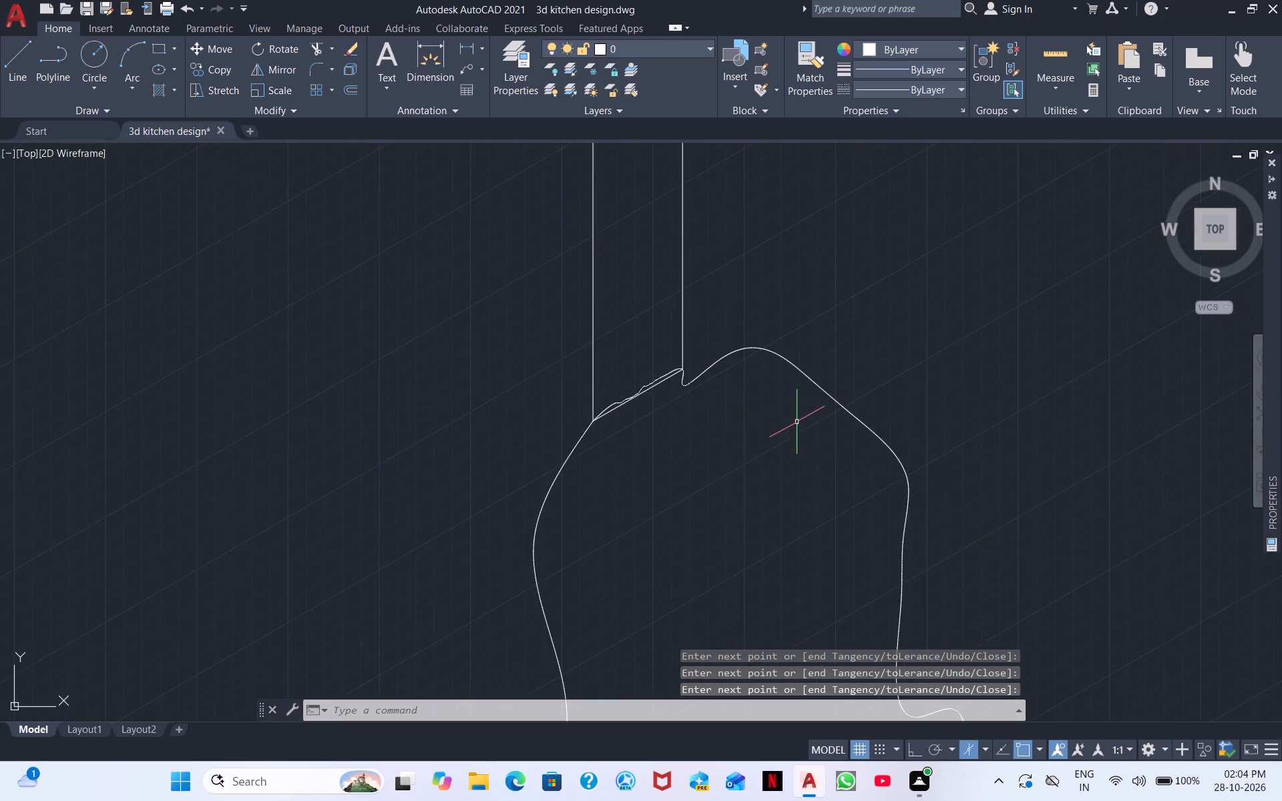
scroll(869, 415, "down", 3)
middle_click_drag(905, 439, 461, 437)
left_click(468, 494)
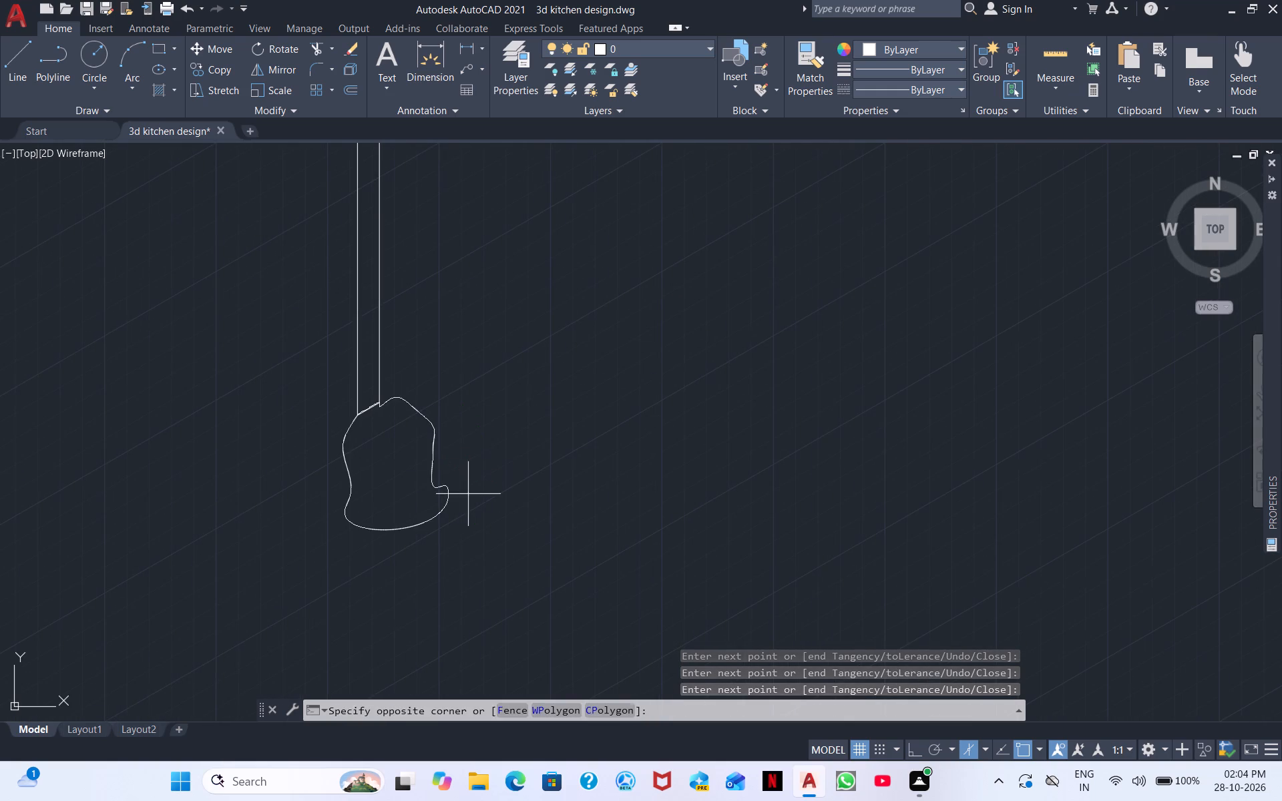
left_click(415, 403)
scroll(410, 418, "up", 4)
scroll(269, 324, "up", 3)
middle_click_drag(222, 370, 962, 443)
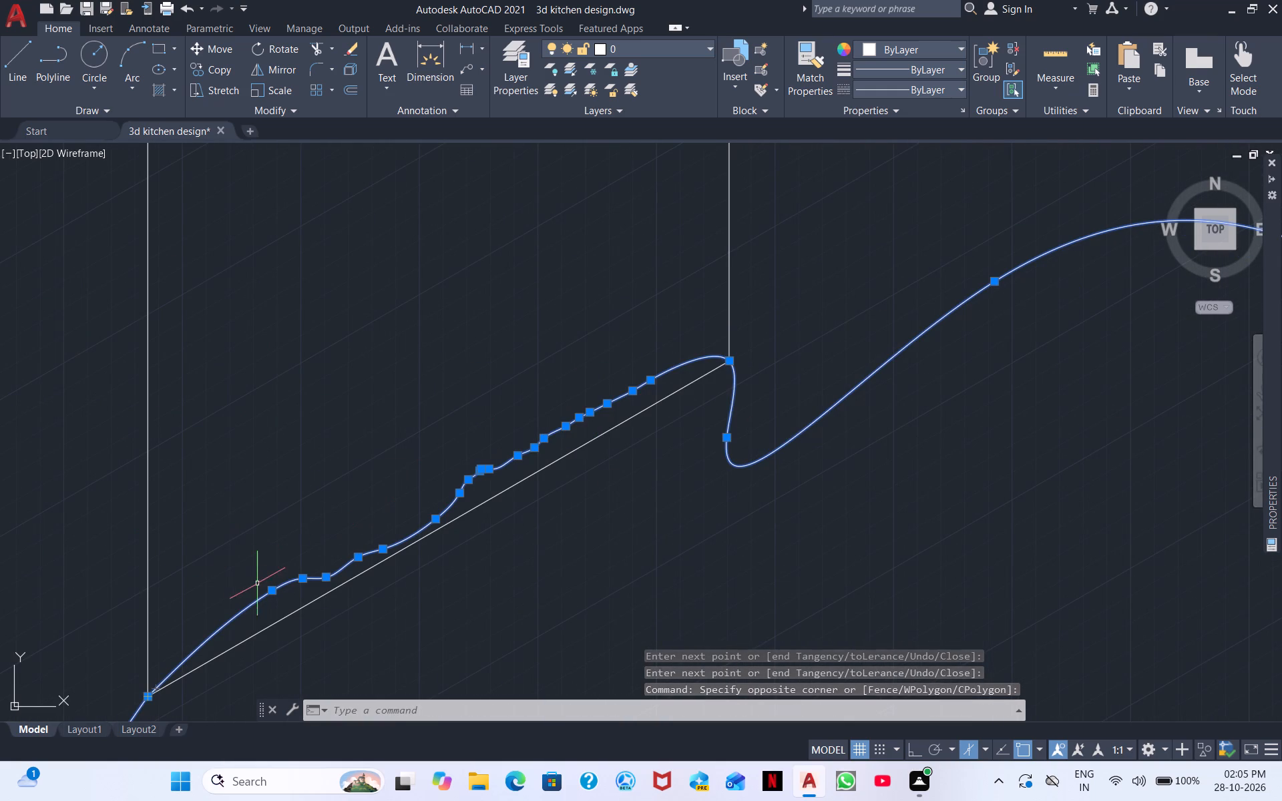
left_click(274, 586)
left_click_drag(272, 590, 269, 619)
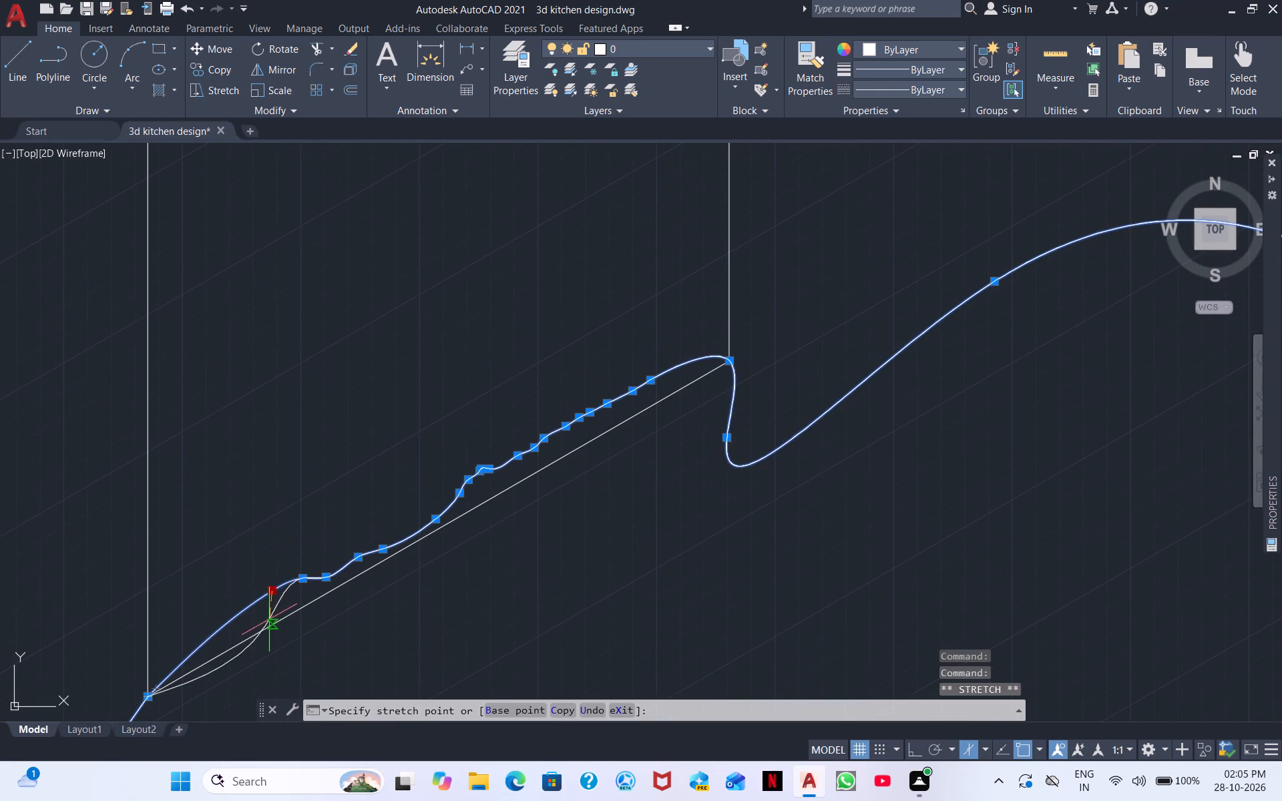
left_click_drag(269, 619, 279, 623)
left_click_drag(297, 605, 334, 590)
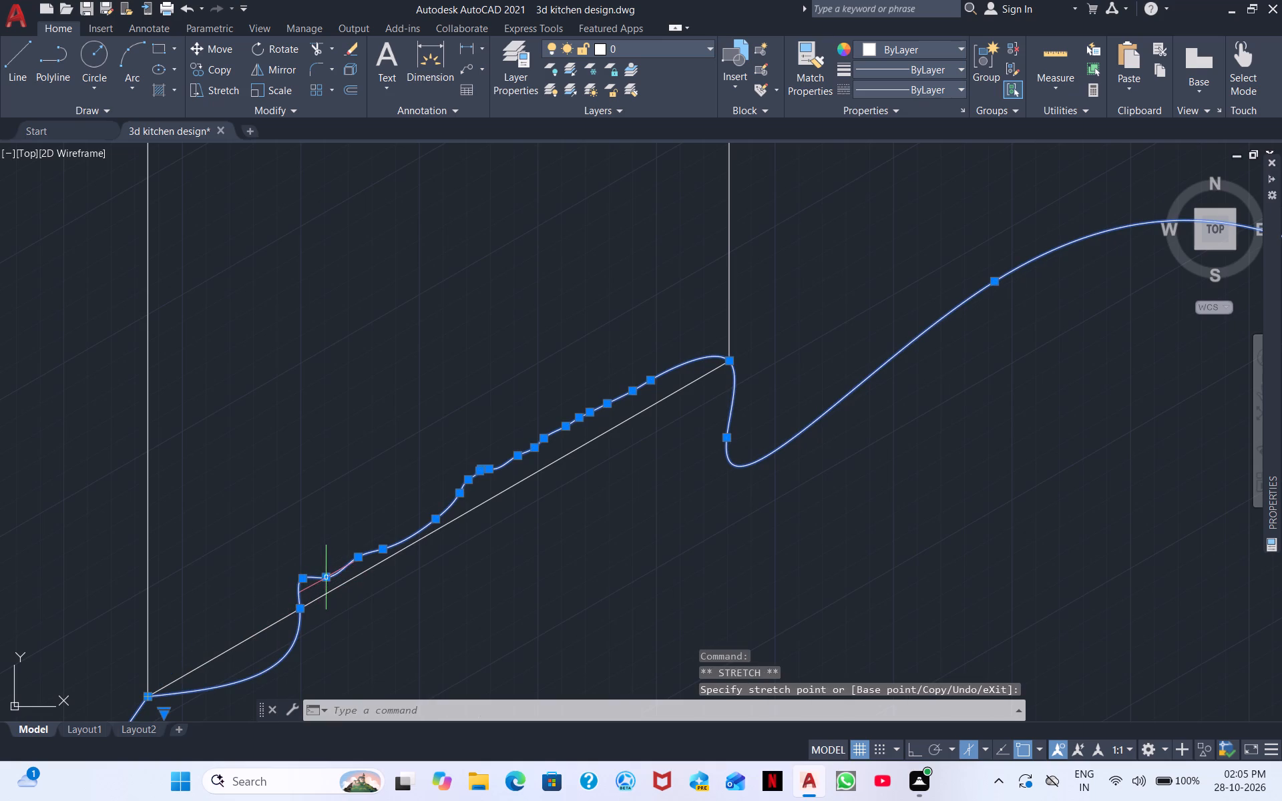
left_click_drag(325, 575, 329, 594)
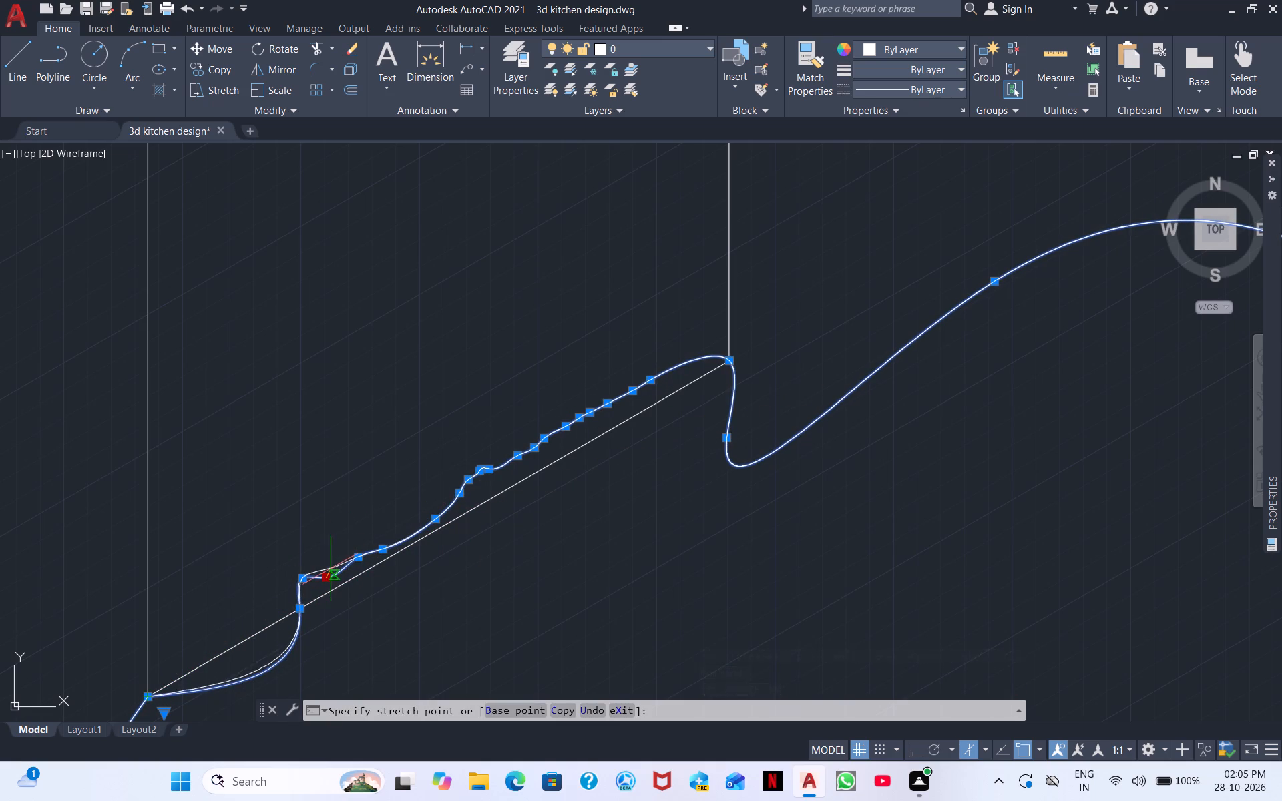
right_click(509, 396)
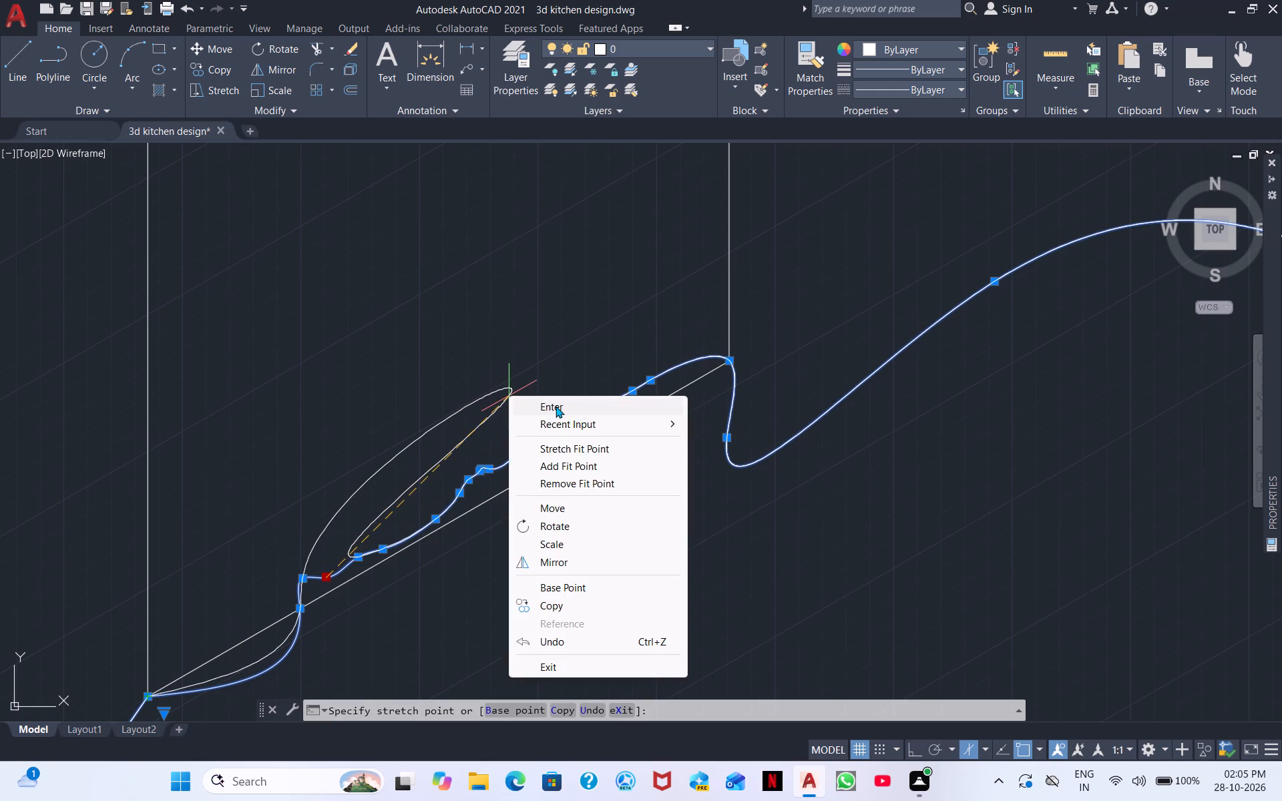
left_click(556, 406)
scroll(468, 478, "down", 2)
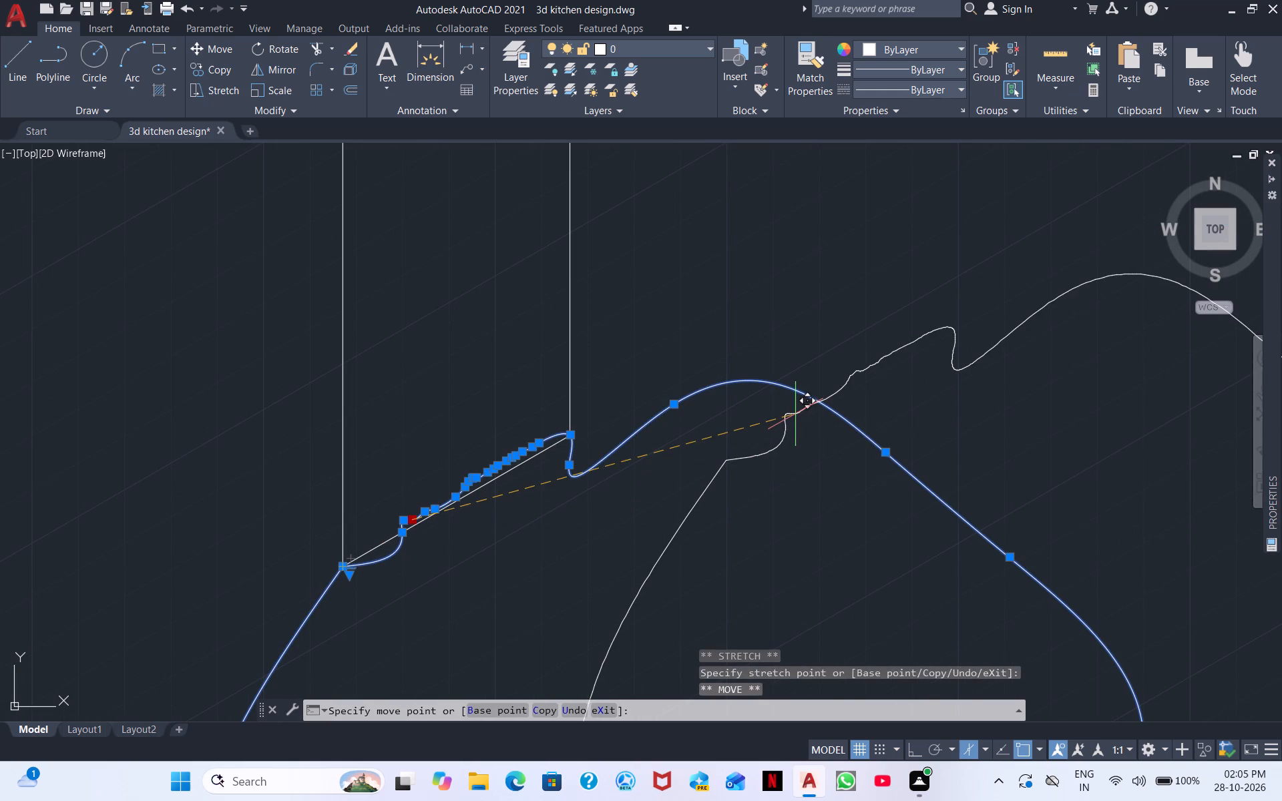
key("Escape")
Erase the bell-shaped spline below the slanted edge.
scroll(681, 481, "down", 1)
scroll(959, 563, "down", 2)
middle_click_drag(919, 571, 777, 308)
left_click_drag(911, 525, 849, 480)
left_click(762, 374)
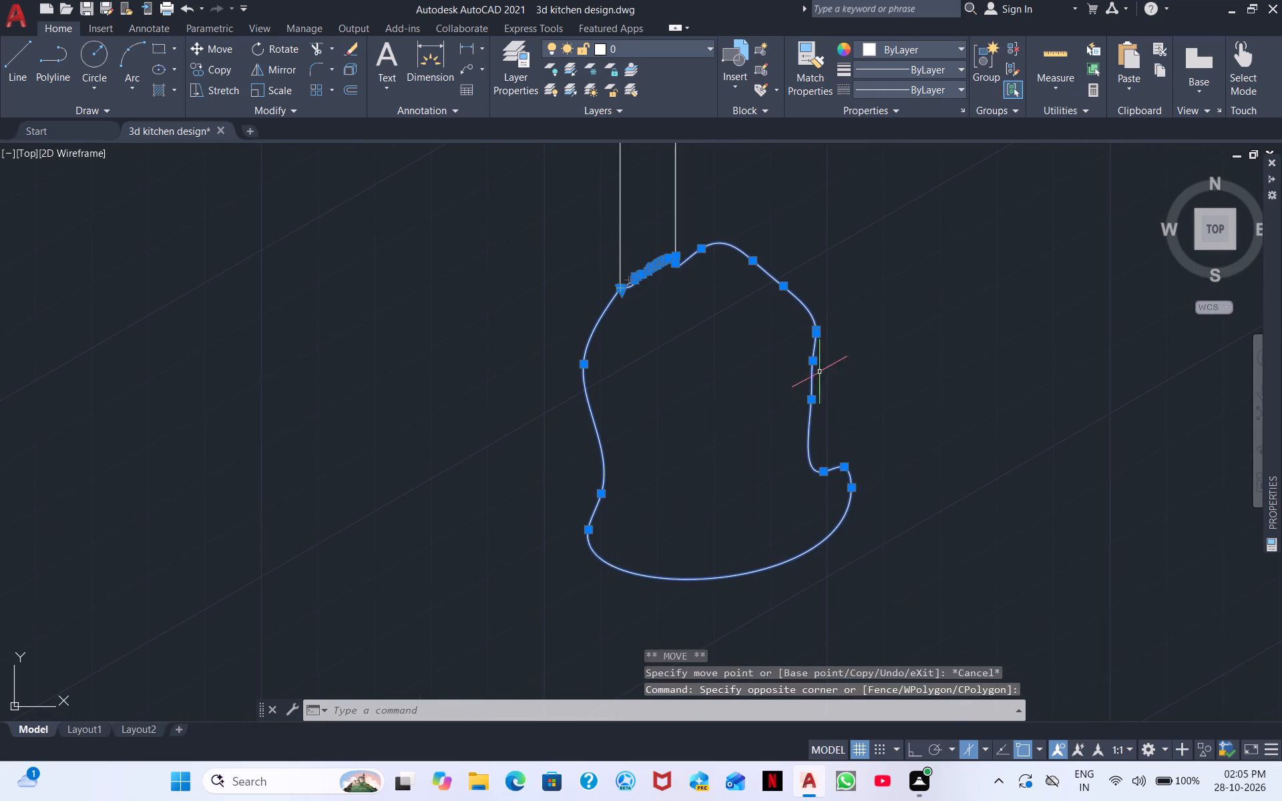
right_click(892, 371)
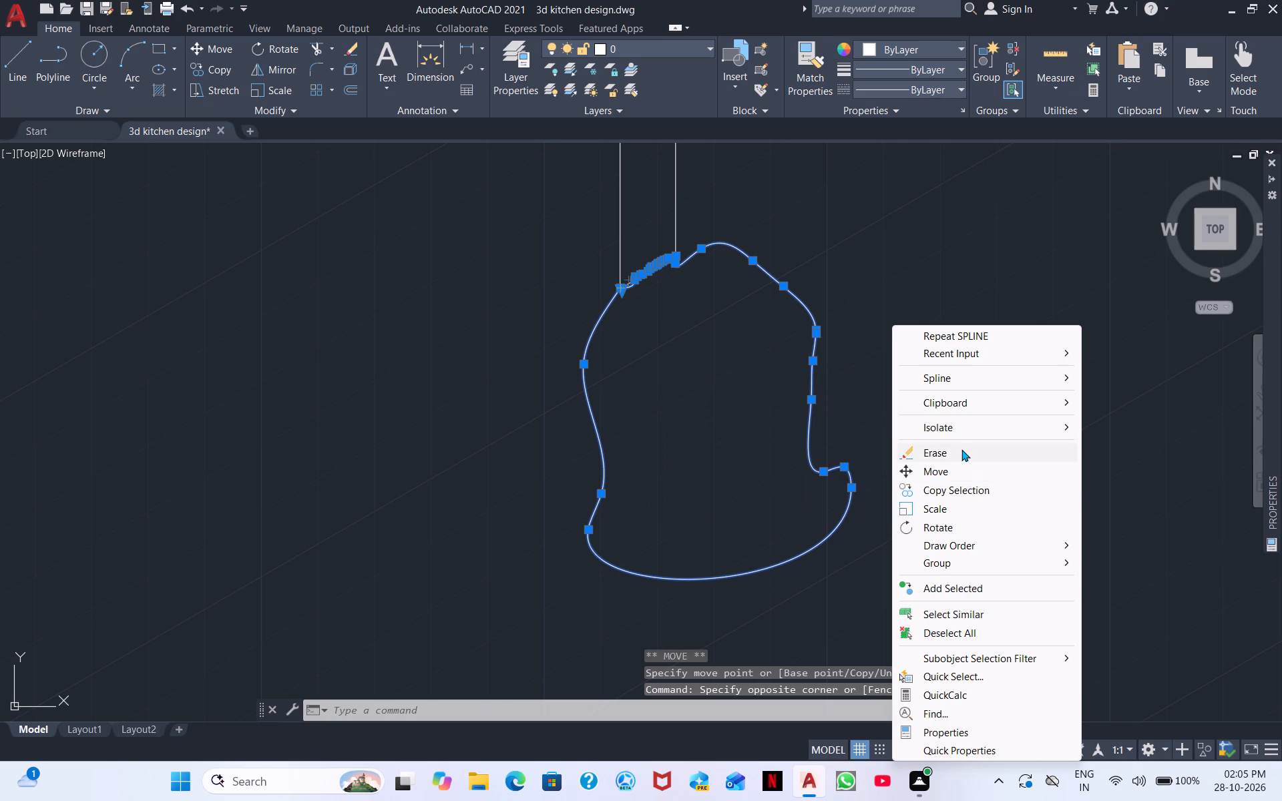
left_click(961, 449)
Start a new fit-point spline at the first vertical line's foot and run it down the bell's left side to the base.
right_click(735, 387)
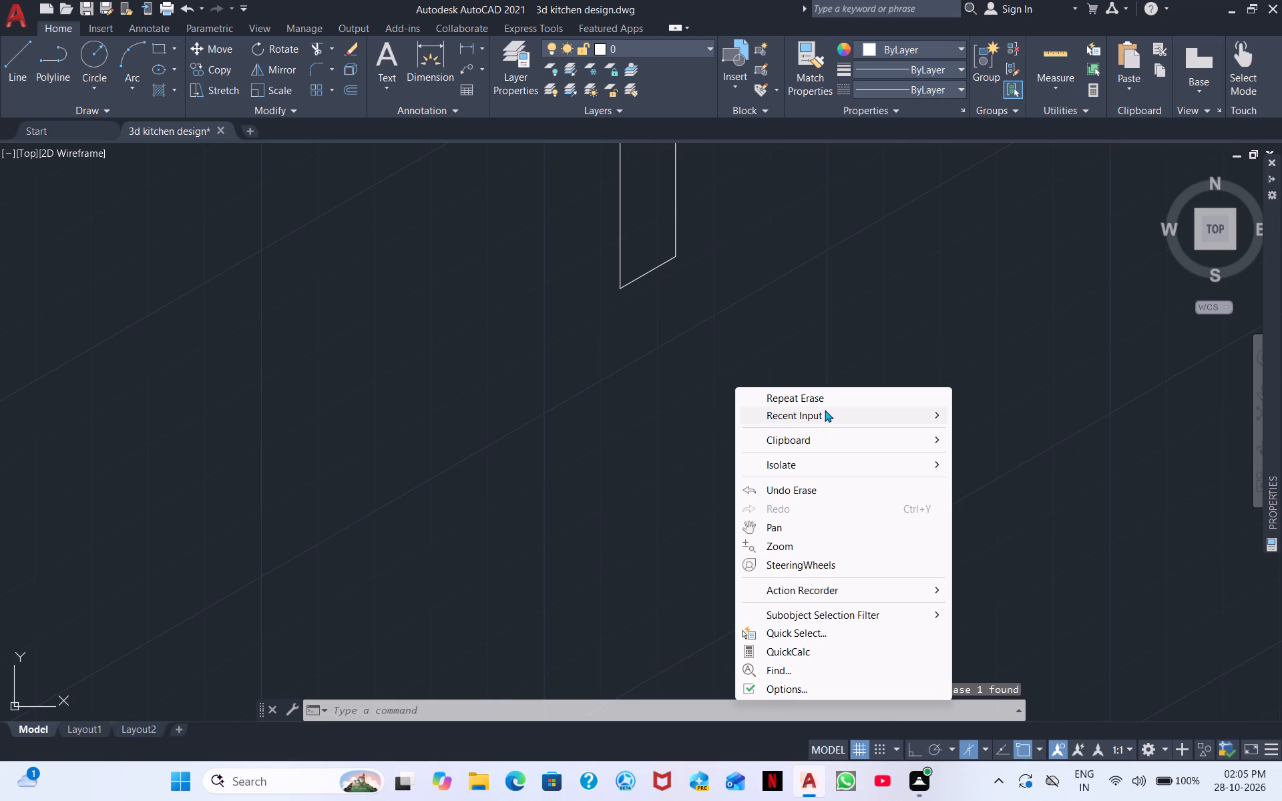
left_click(825, 410)
left_click(1012, 436)
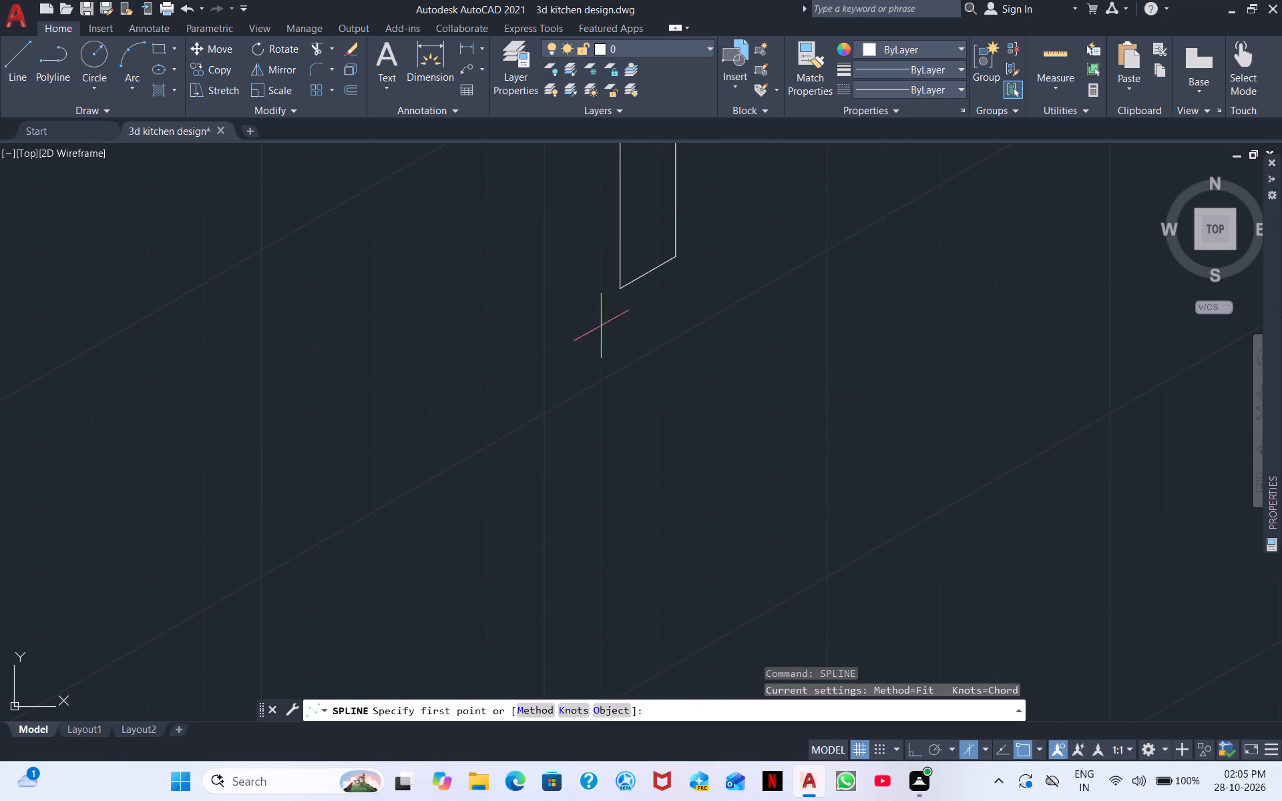
left_click(621, 286)
left_click(595, 306)
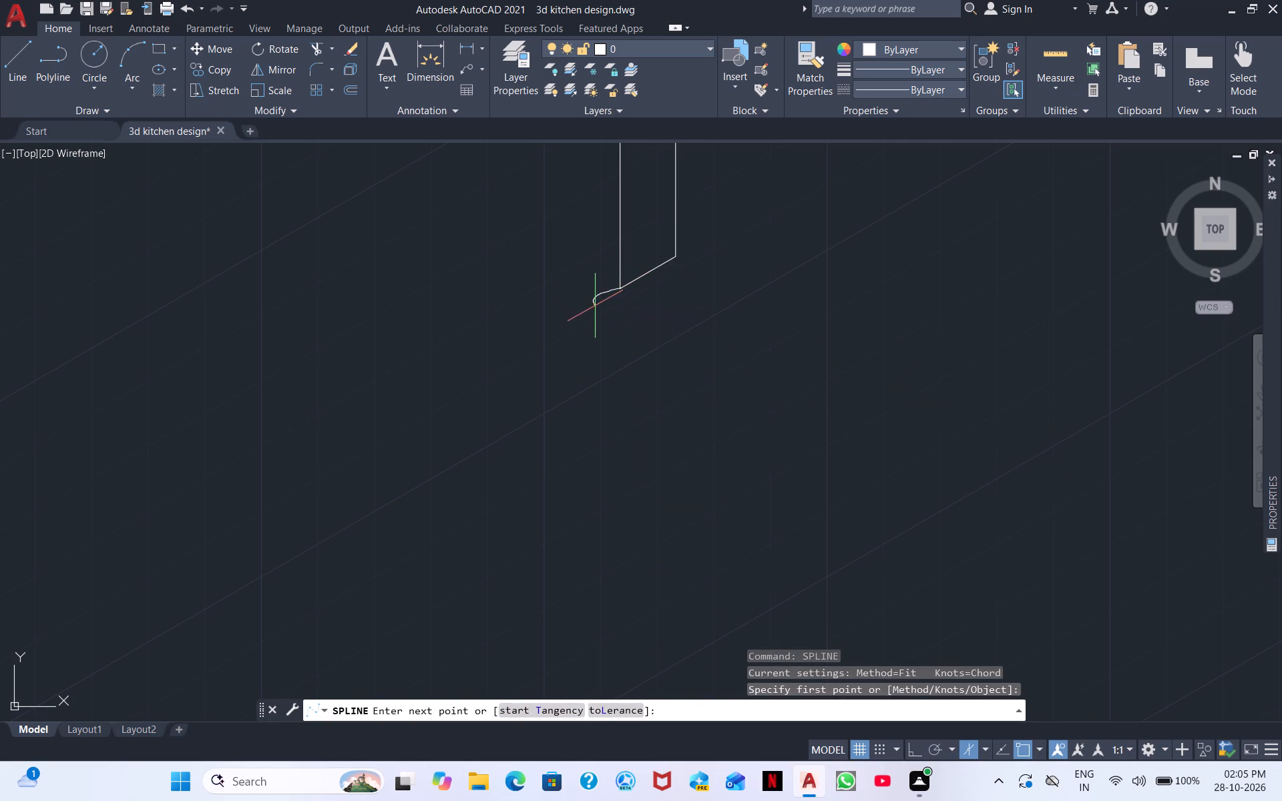
left_click(576, 442)
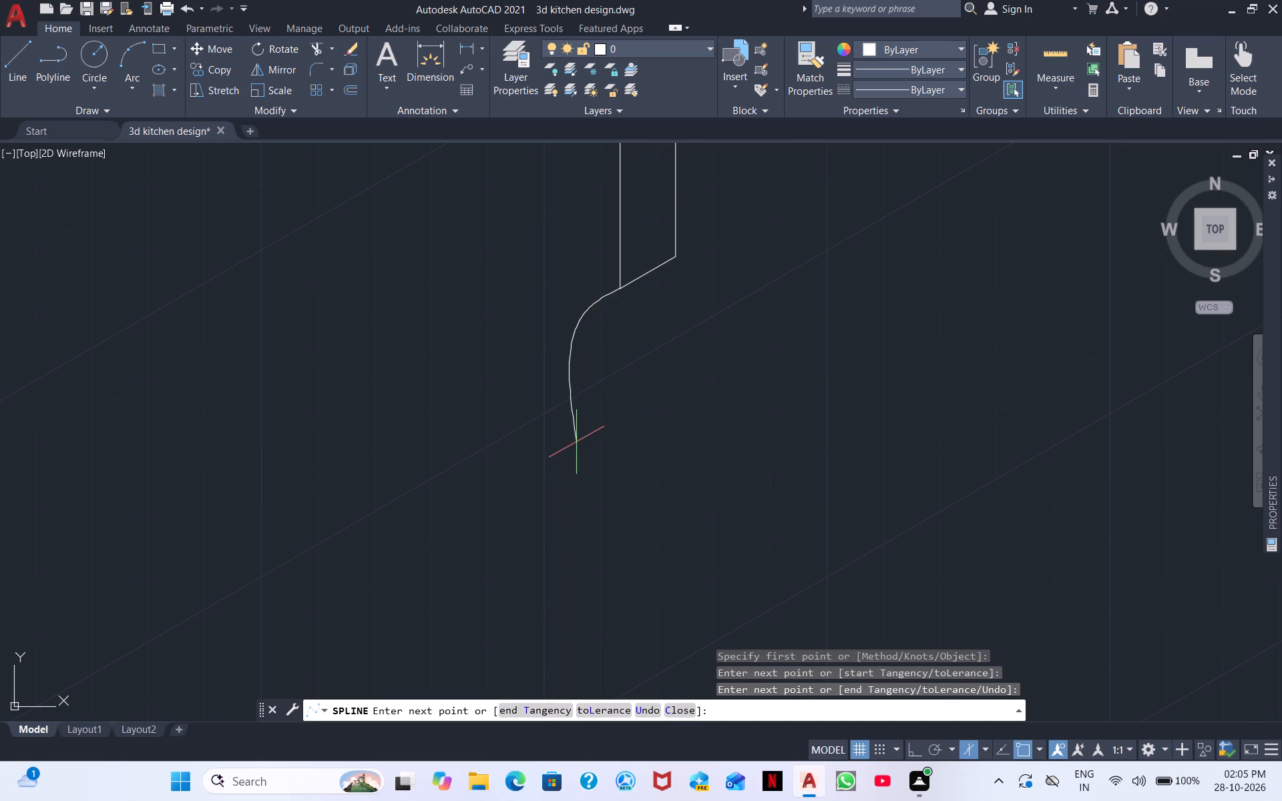
left_click(565, 495)
double_click(565, 527)
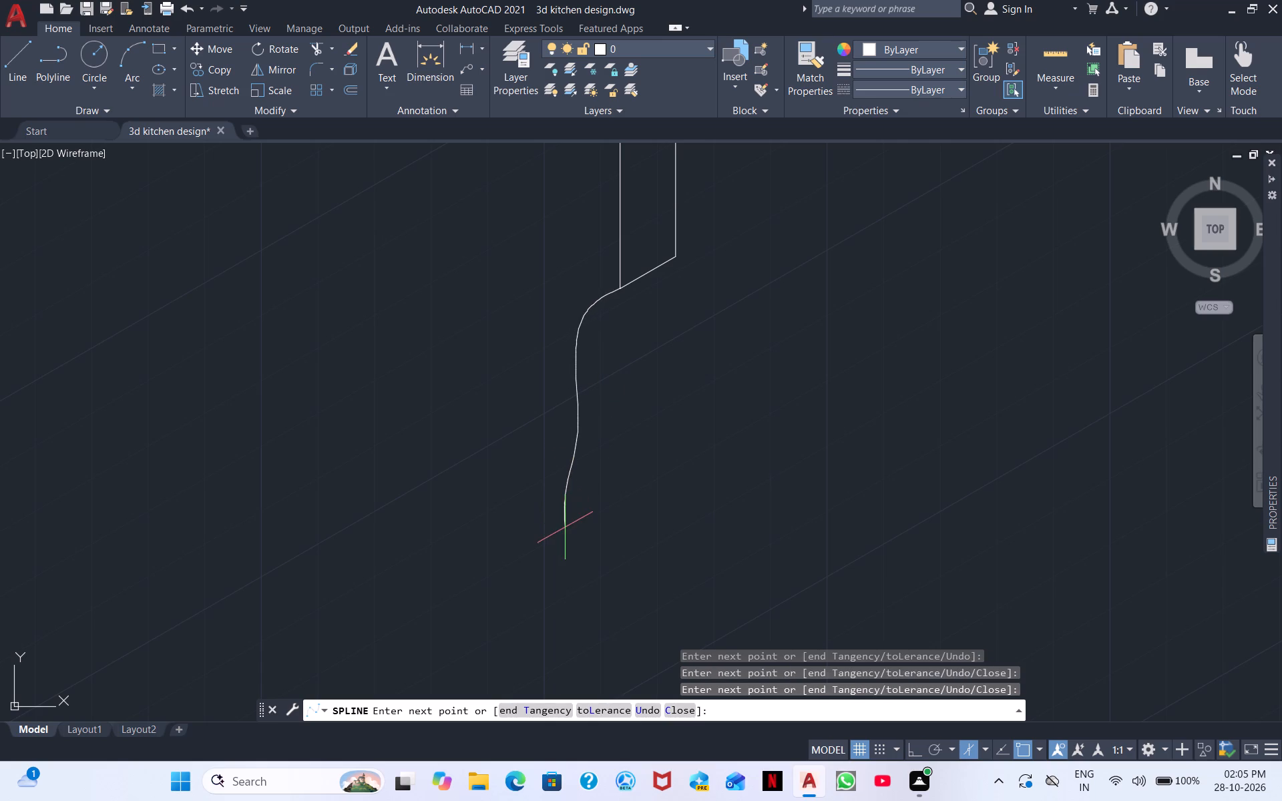
Continue the spline along the gently rising base, around a rounded lip at the lower right and up the right side.
left_click(714, 527)
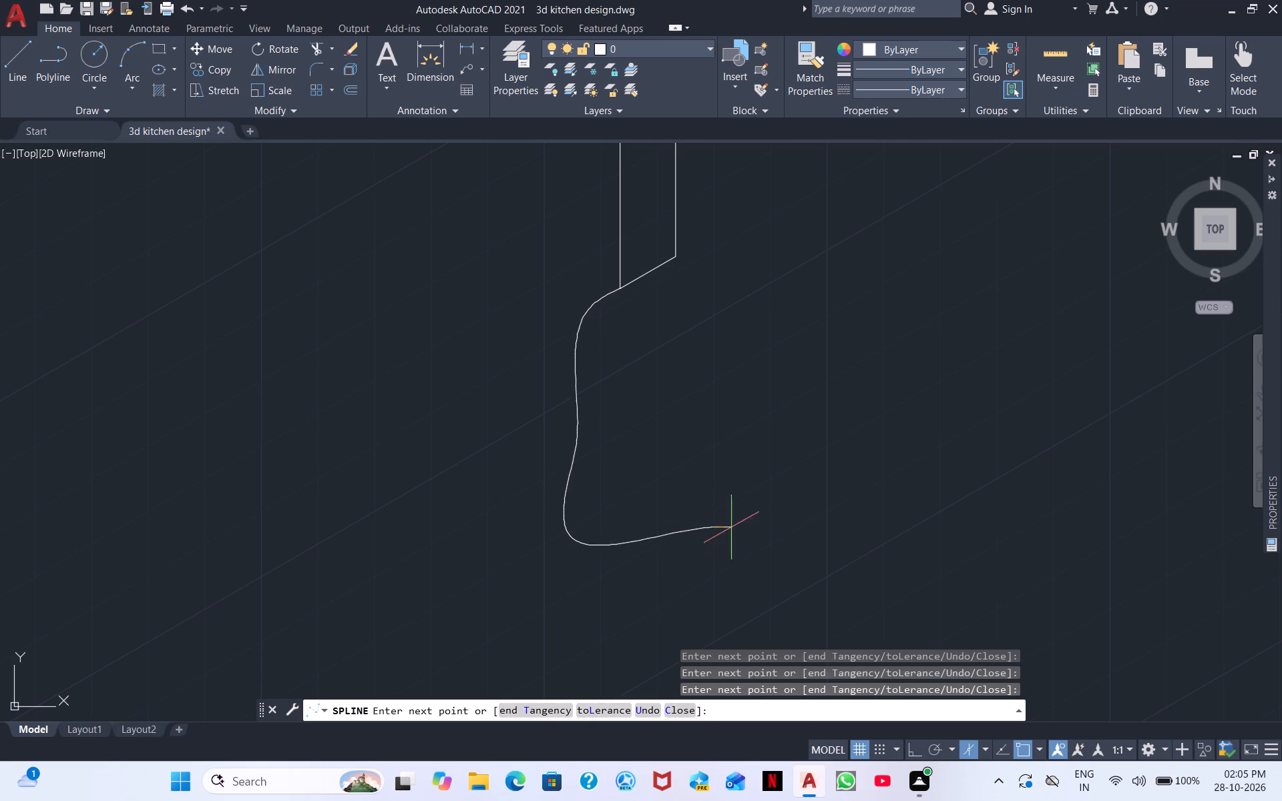
left_click(815, 501)
left_click(842, 477)
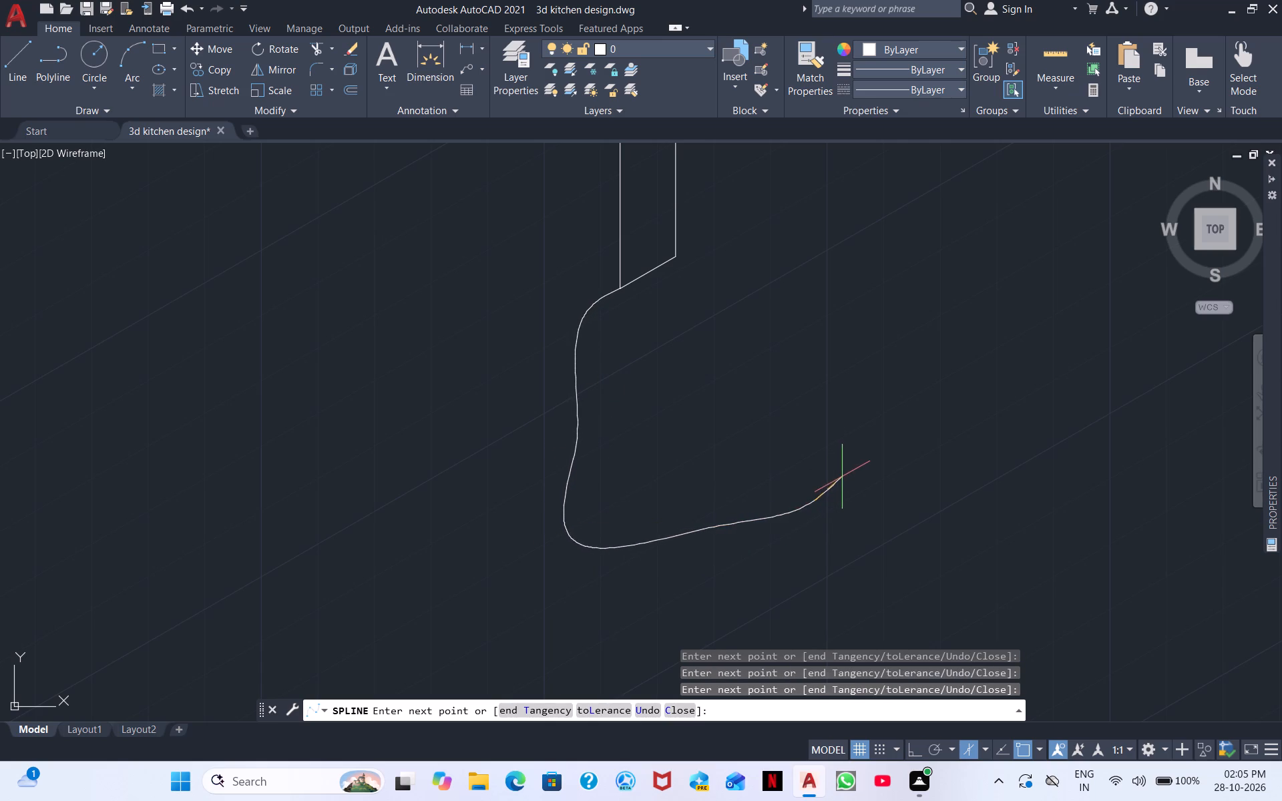
left_click(835, 454)
left_click(803, 435)
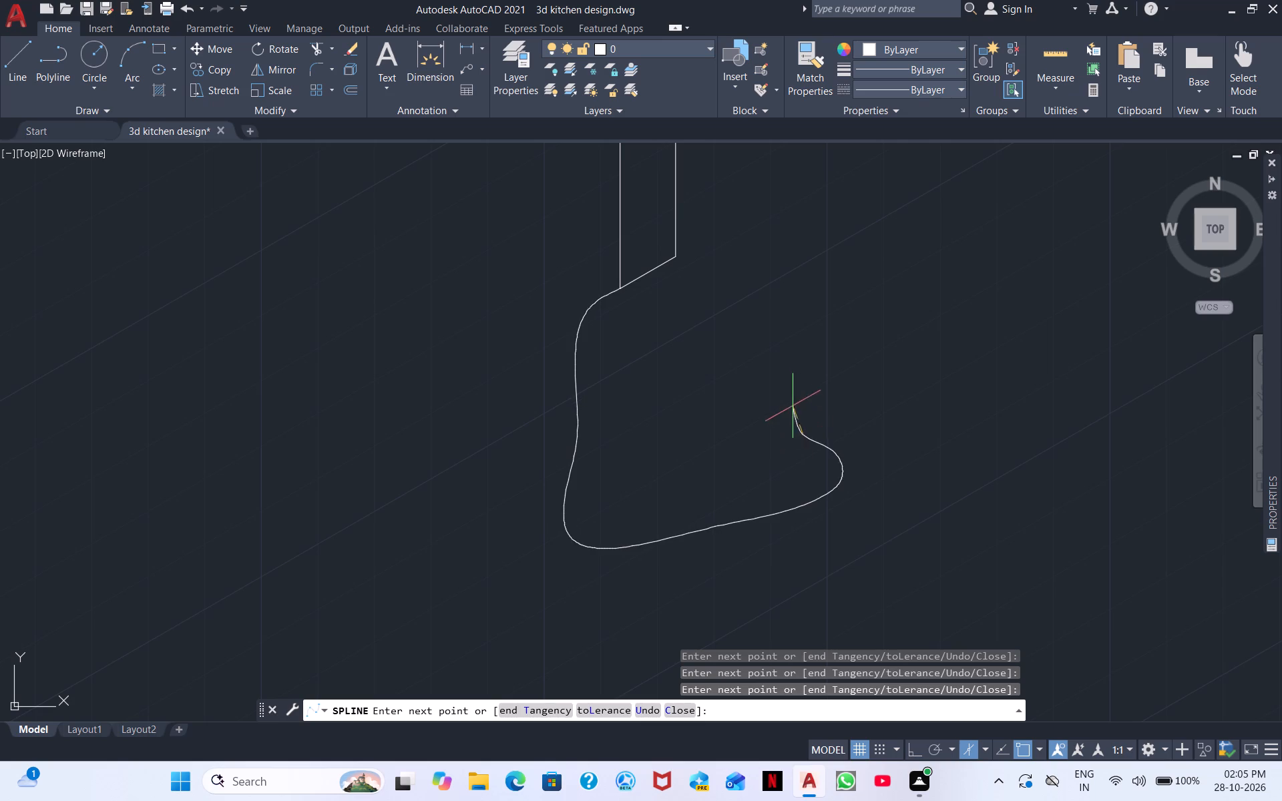
left_click(785, 371)
left_click(782, 312)
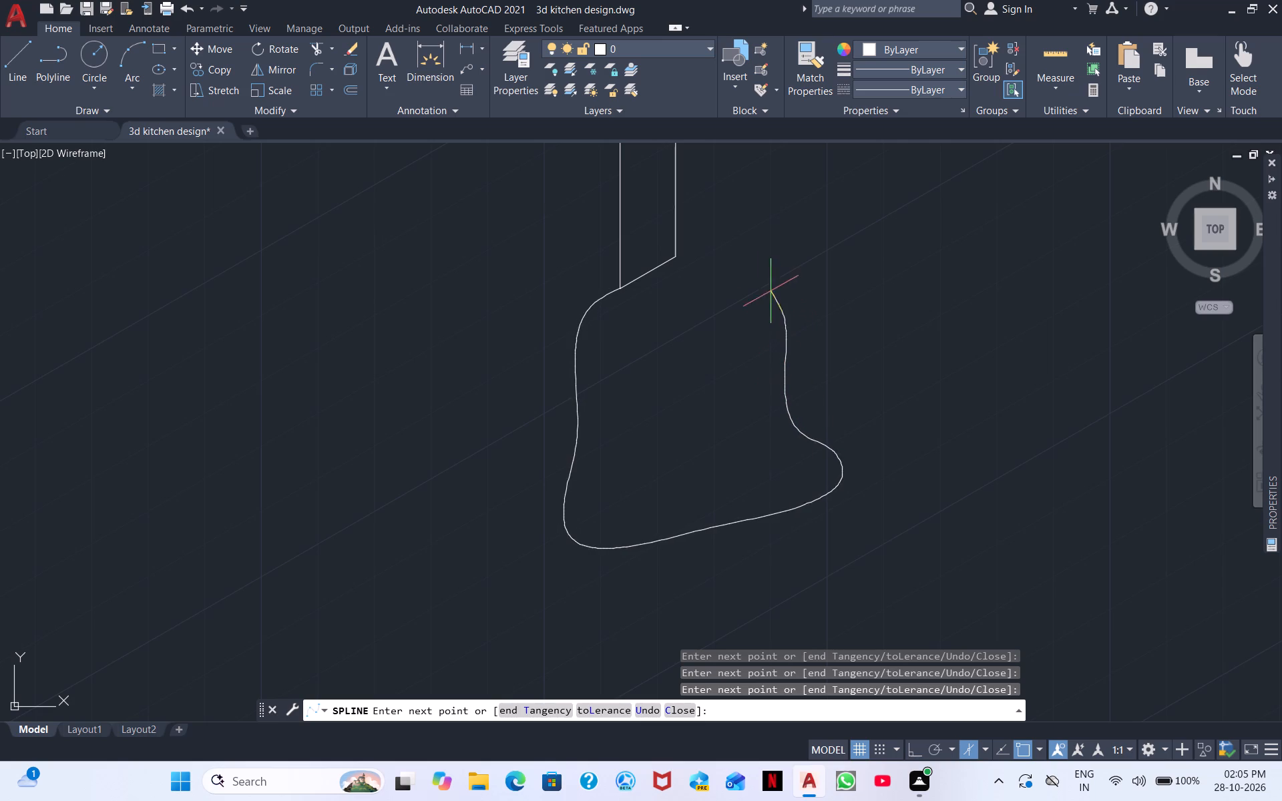
Carry the spline over the rounded shoulder to the second vertical line's foot and finish it there, leaving the slanted edge uncovered.
left_click(763, 284)
left_click_drag(730, 266, 723, 266)
left_click(684, 262)
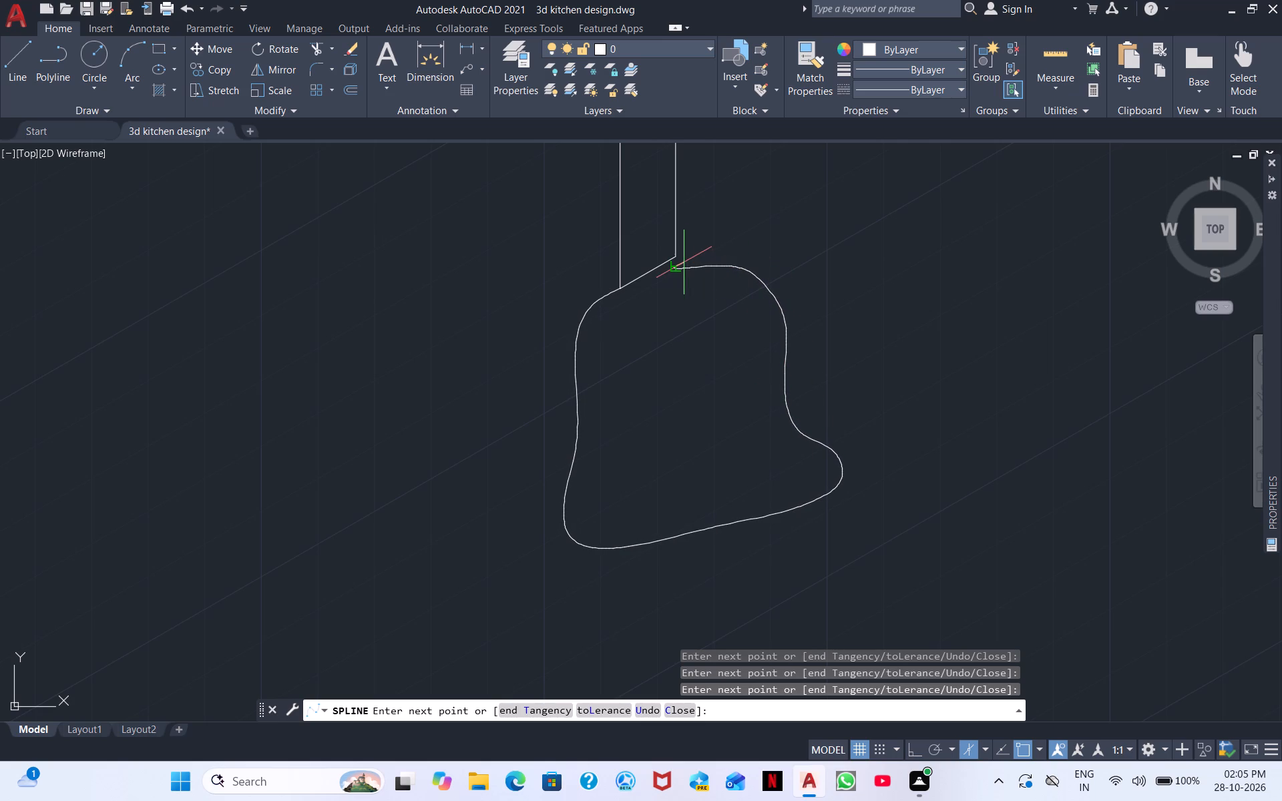
scroll(675, 255, "up", 4)
left_click(675, 255)
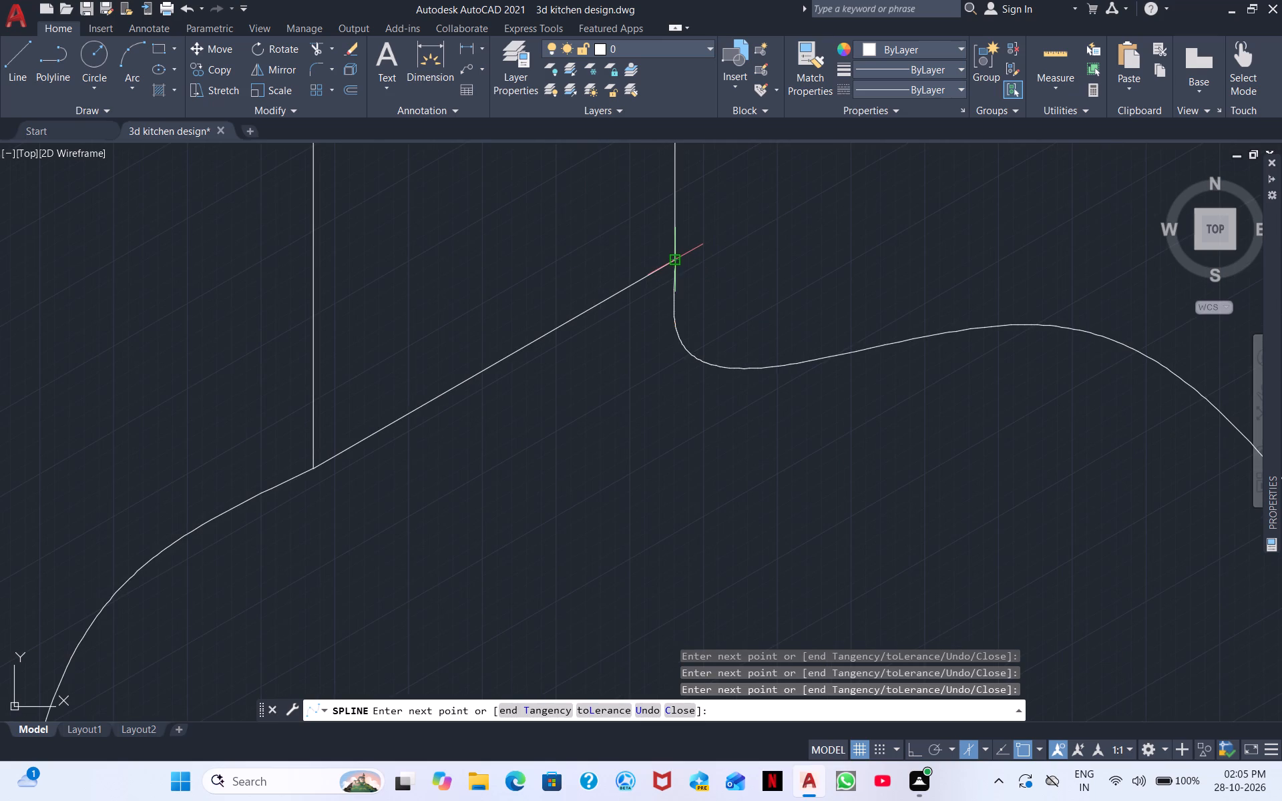
right_click(681, 254)
left_click(742, 264)
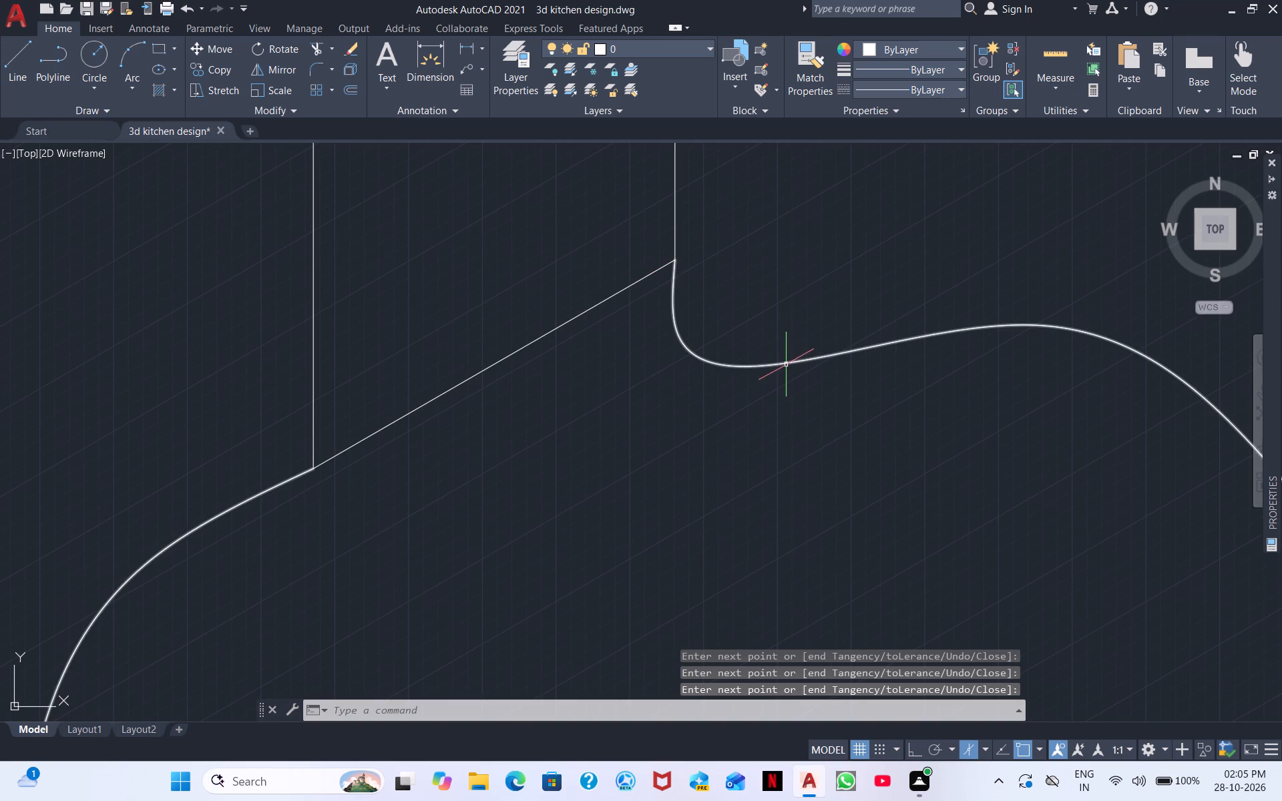
Reshape the bell's right shoulder by stretching the spline's fit points outward from the second vertical line's foot, one after another.
left_click(787, 364)
left_click(677, 328)
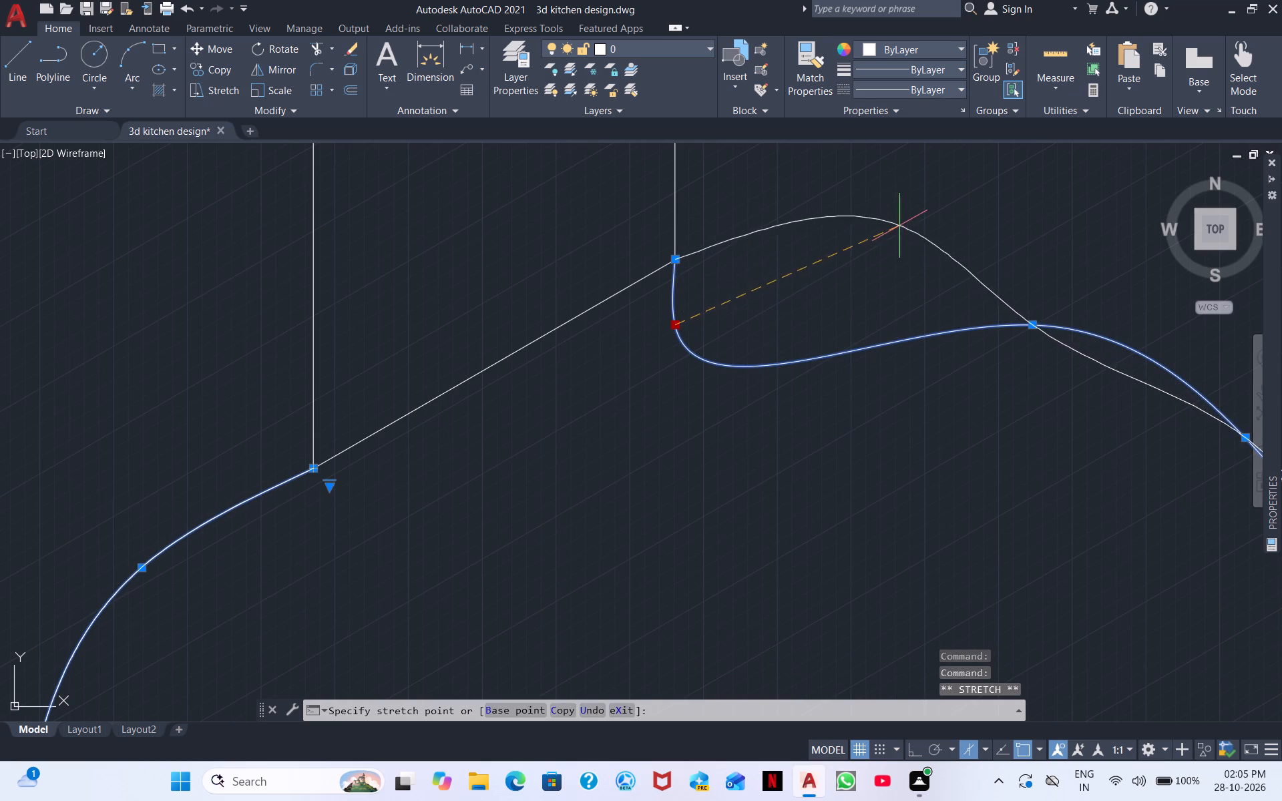
left_click(1046, 262)
scroll(773, 370, "down", 1)
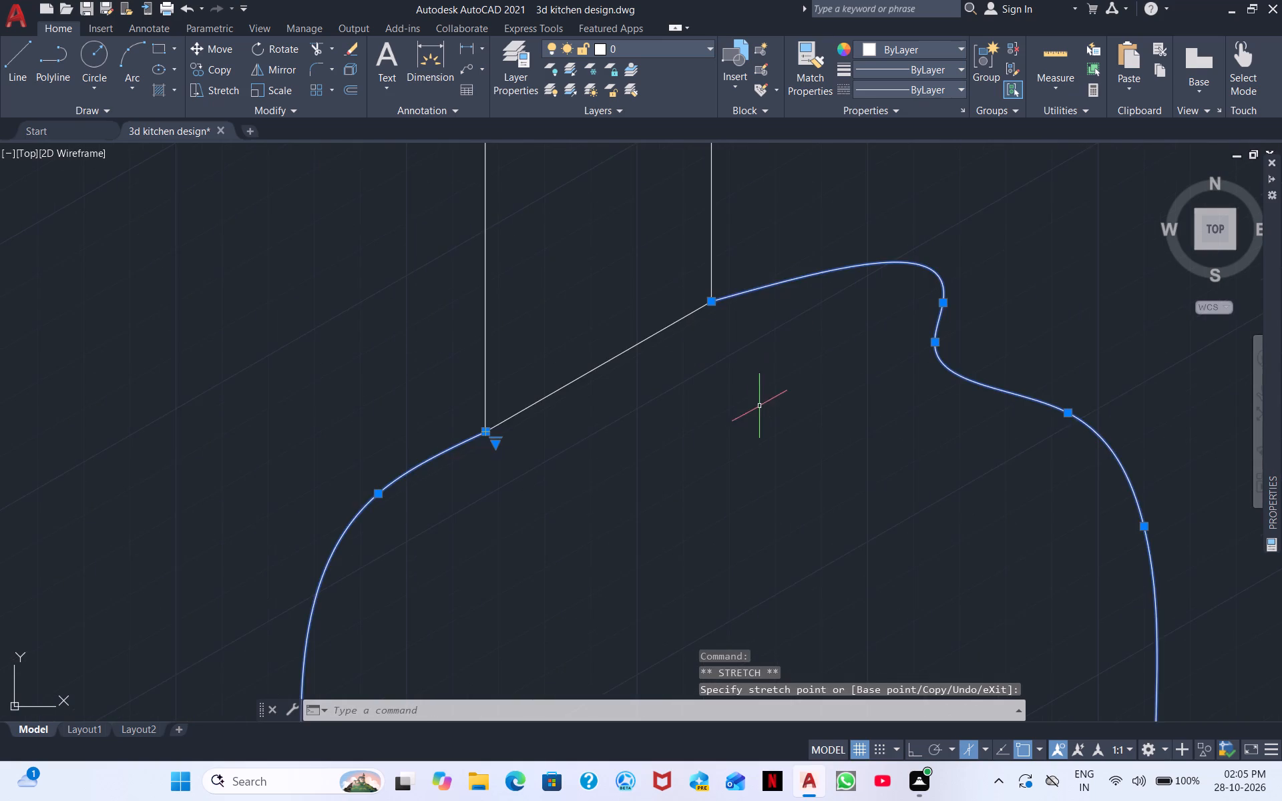
middle_click_drag(753, 415, 851, 262)
scroll(851, 260, "down", 2)
middle_click_drag(871, 359, 626, 333)
scroll(672, 325, "down", 2)
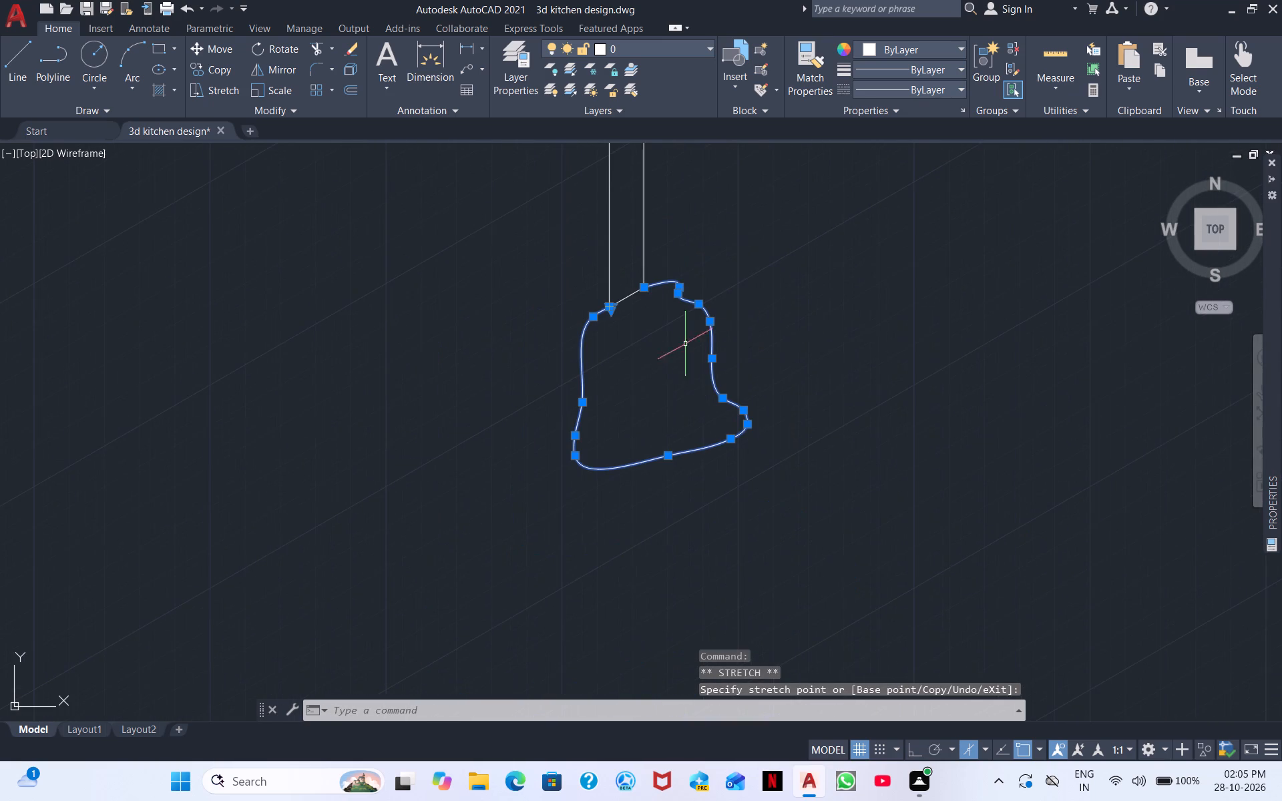
scroll(711, 290, "up", 4)
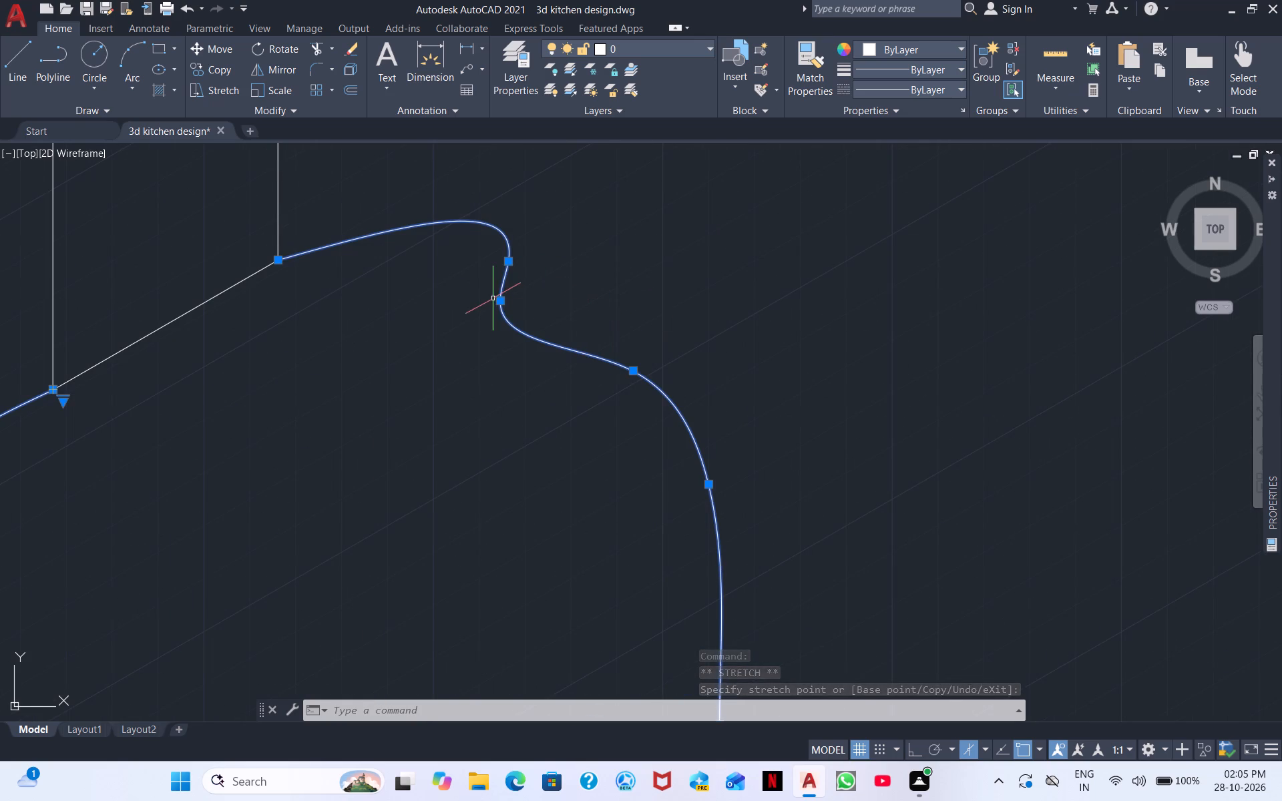
left_click(499, 298)
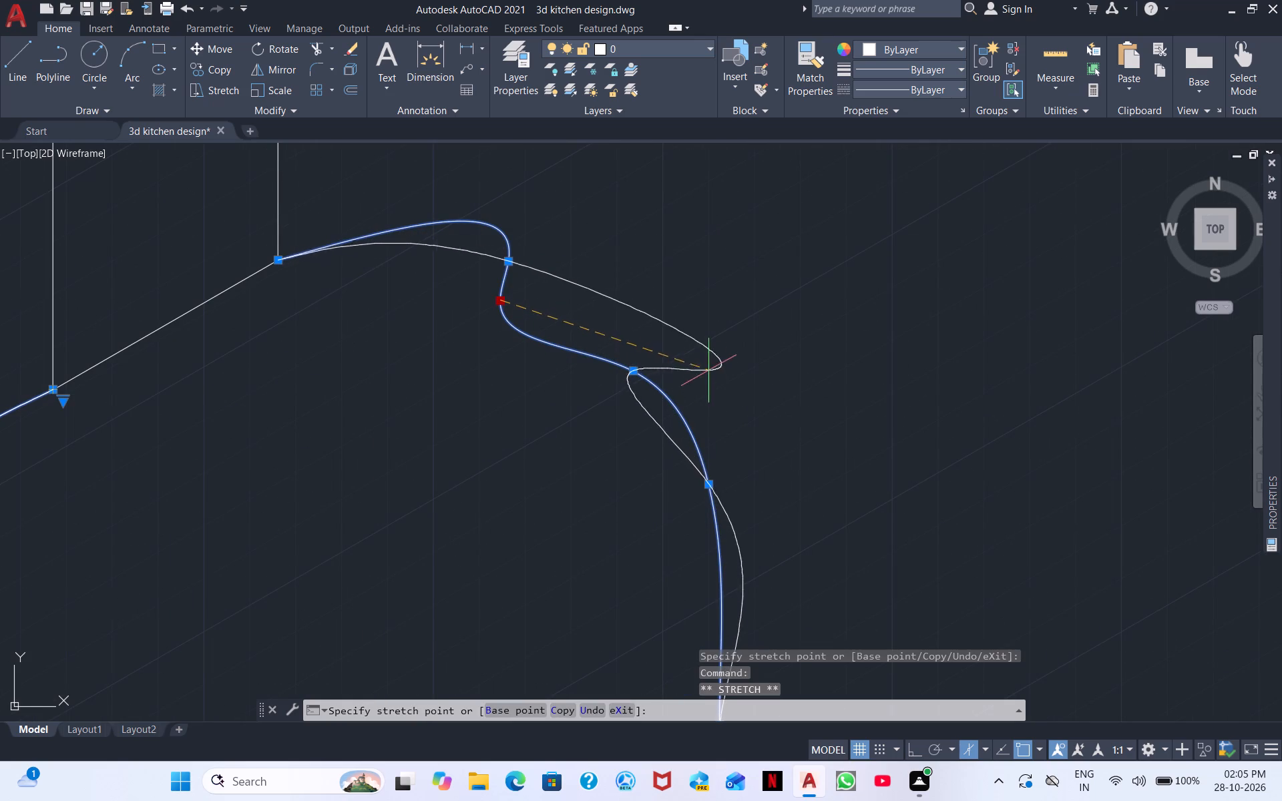
left_click(666, 354)
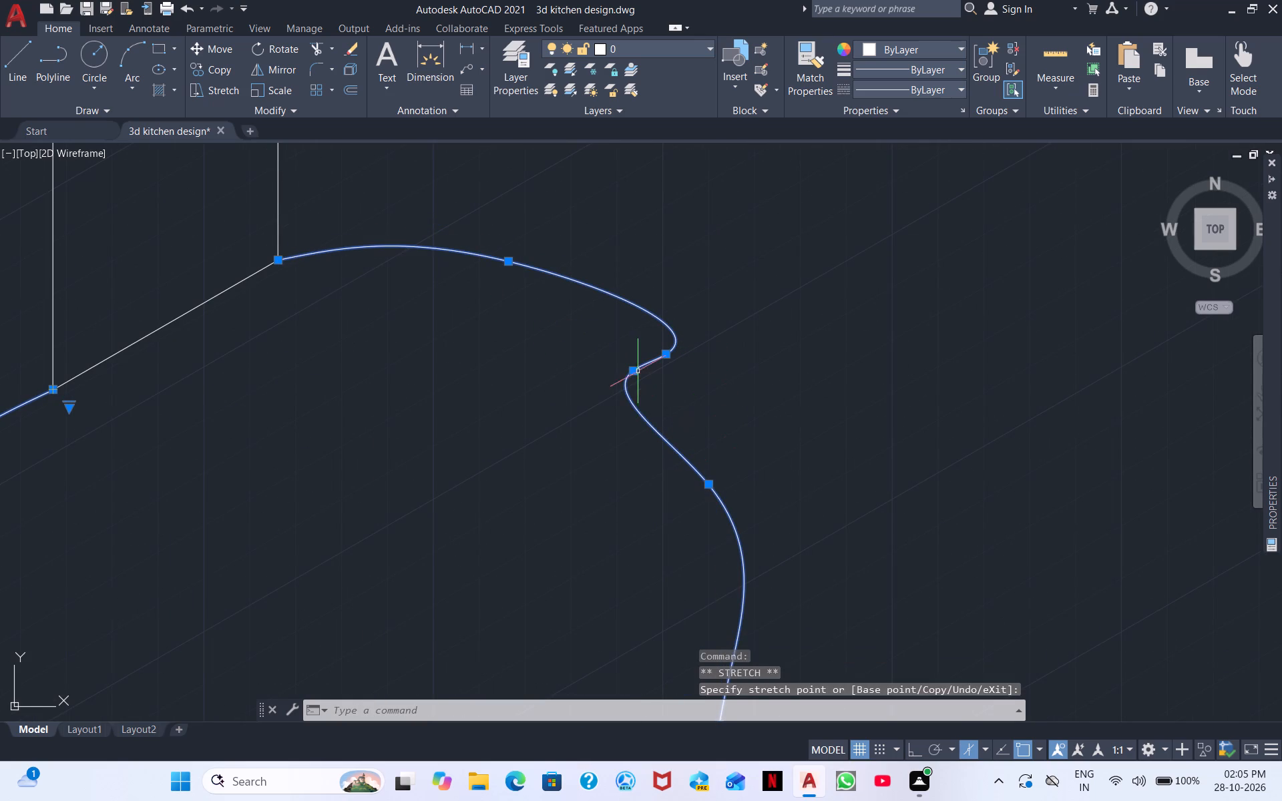
left_click_drag(635, 368, 634, 380)
left_click(724, 439)
Stretch the fit points along the bell's right side outward so the side slopes out to the lip.
scroll(738, 489, "down", 3)
middle_click_drag(801, 536, 688, 224)
left_click(644, 196)
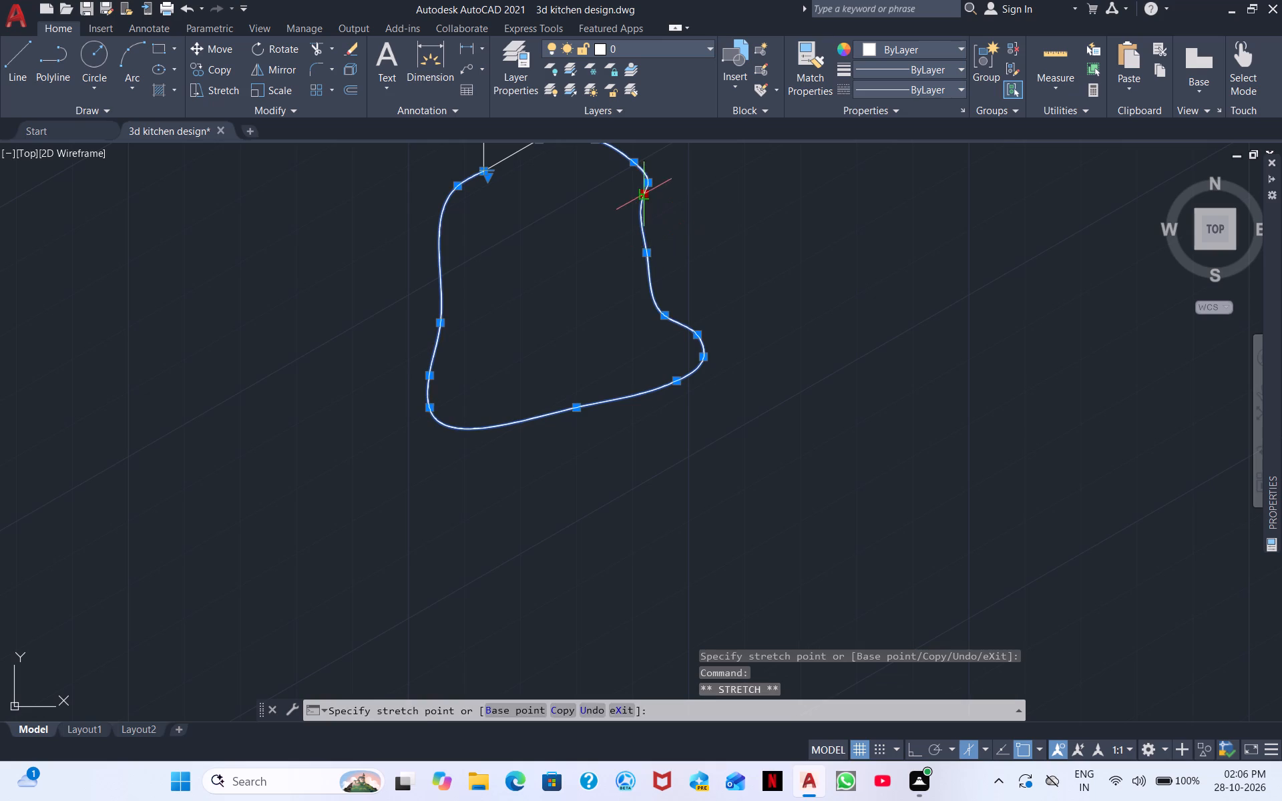
left_click(671, 235)
left_click(647, 251)
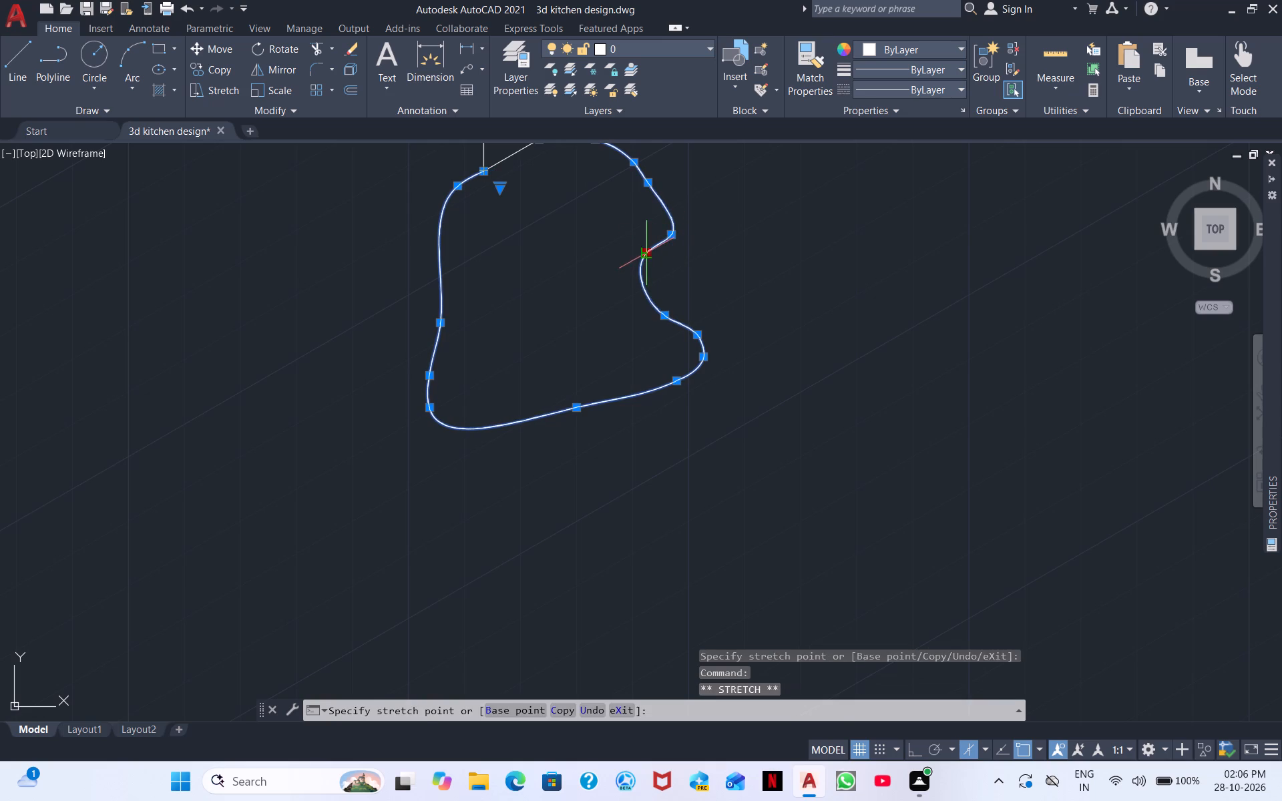
left_click(711, 290)
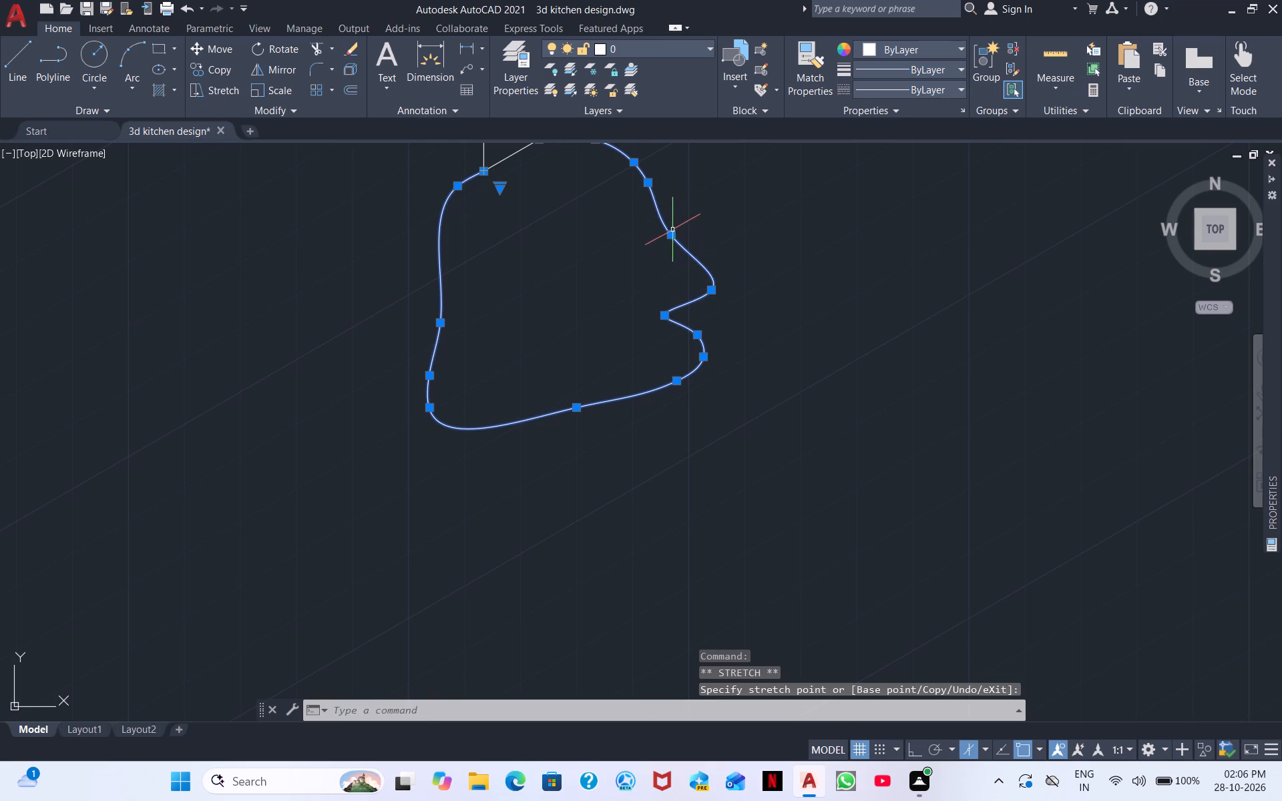
left_click(672, 233)
left_click(684, 226)
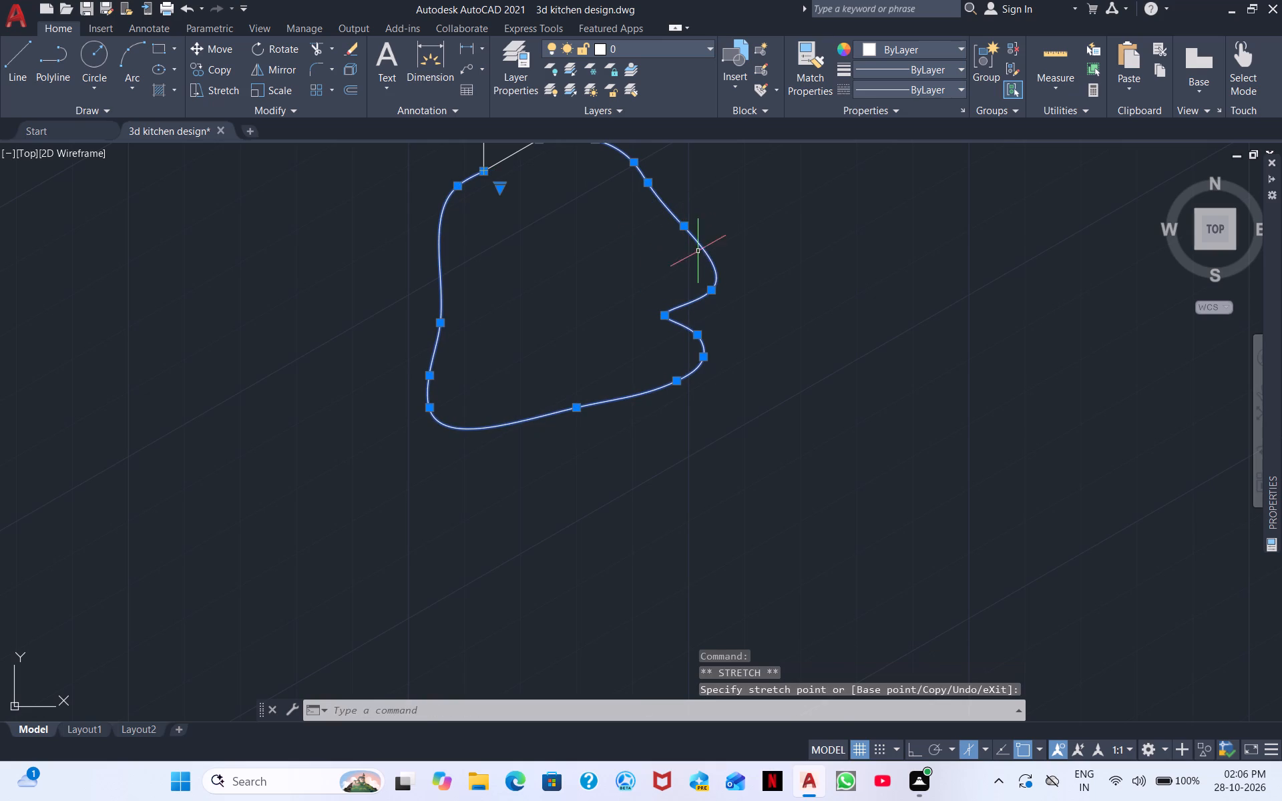
left_click(666, 314)
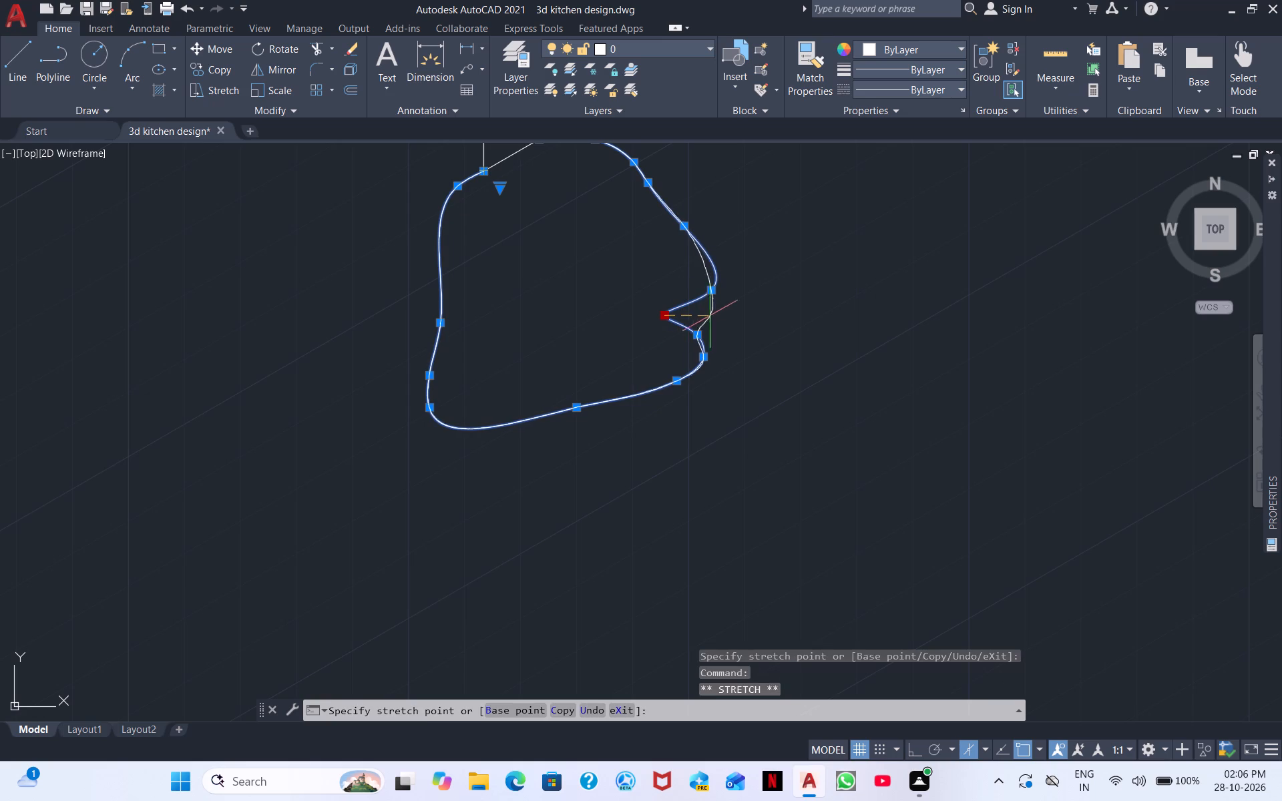
left_click(746, 320)
left_click_drag(710, 289, 726, 270)
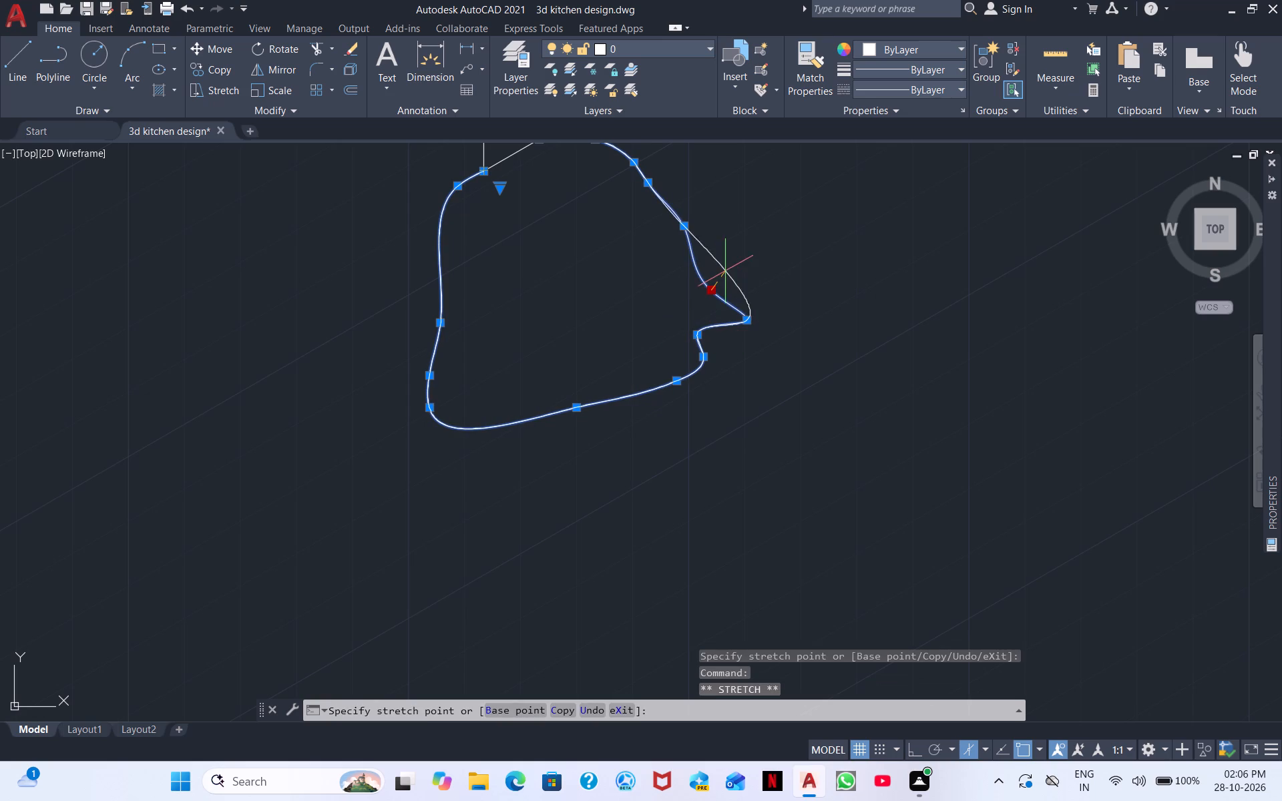
left_click_drag(726, 270, 728, 276)
left_click(728, 276)
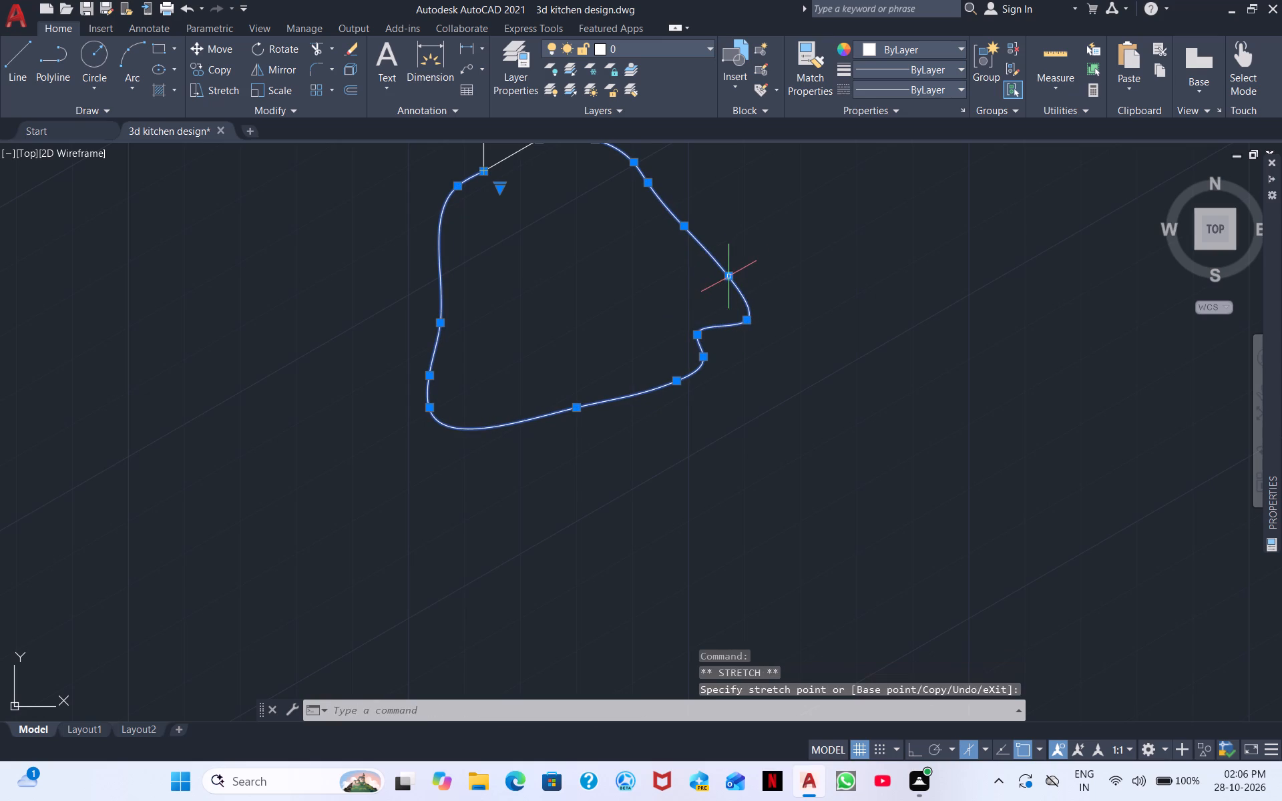
Stretch the fit points below the bell's right lip outward, rounding the notch into a smooth lower-right corner.
left_click(685, 224)
left_click(694, 220)
left_click(696, 336)
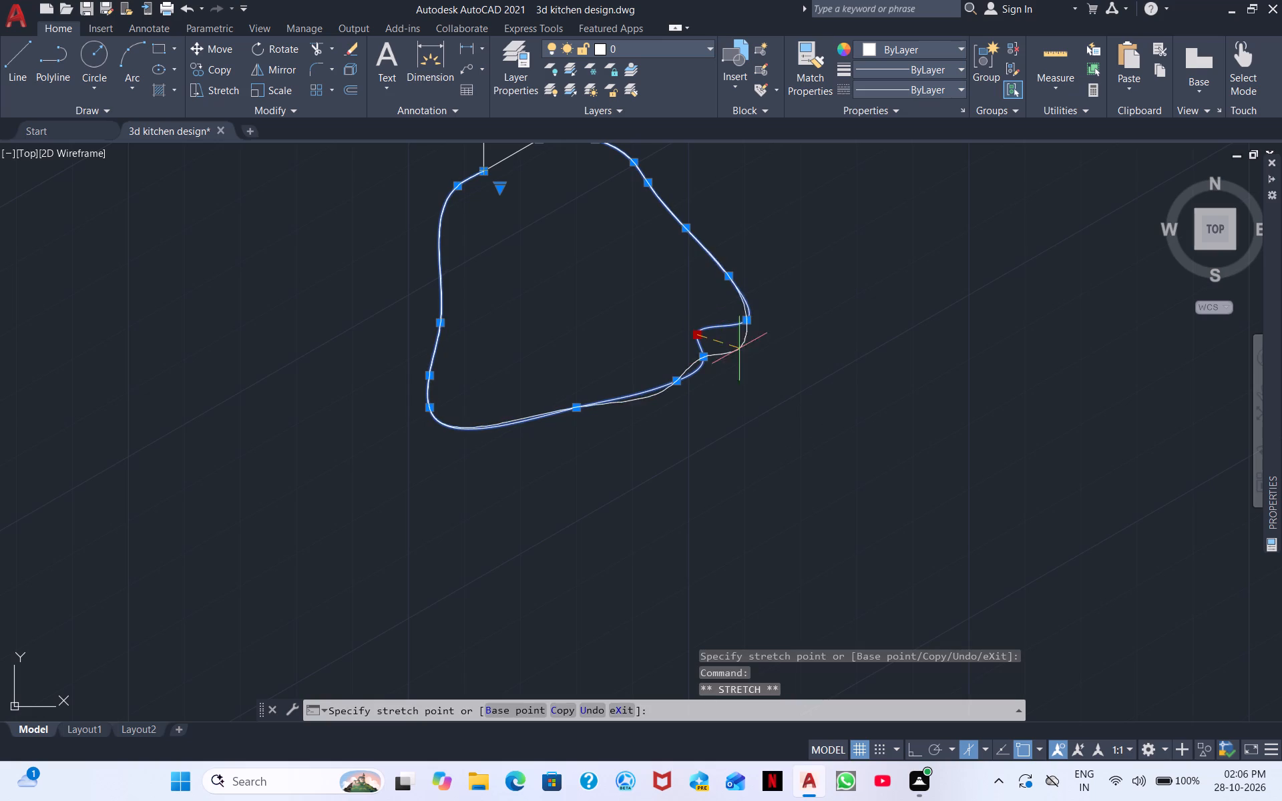
left_click(742, 346)
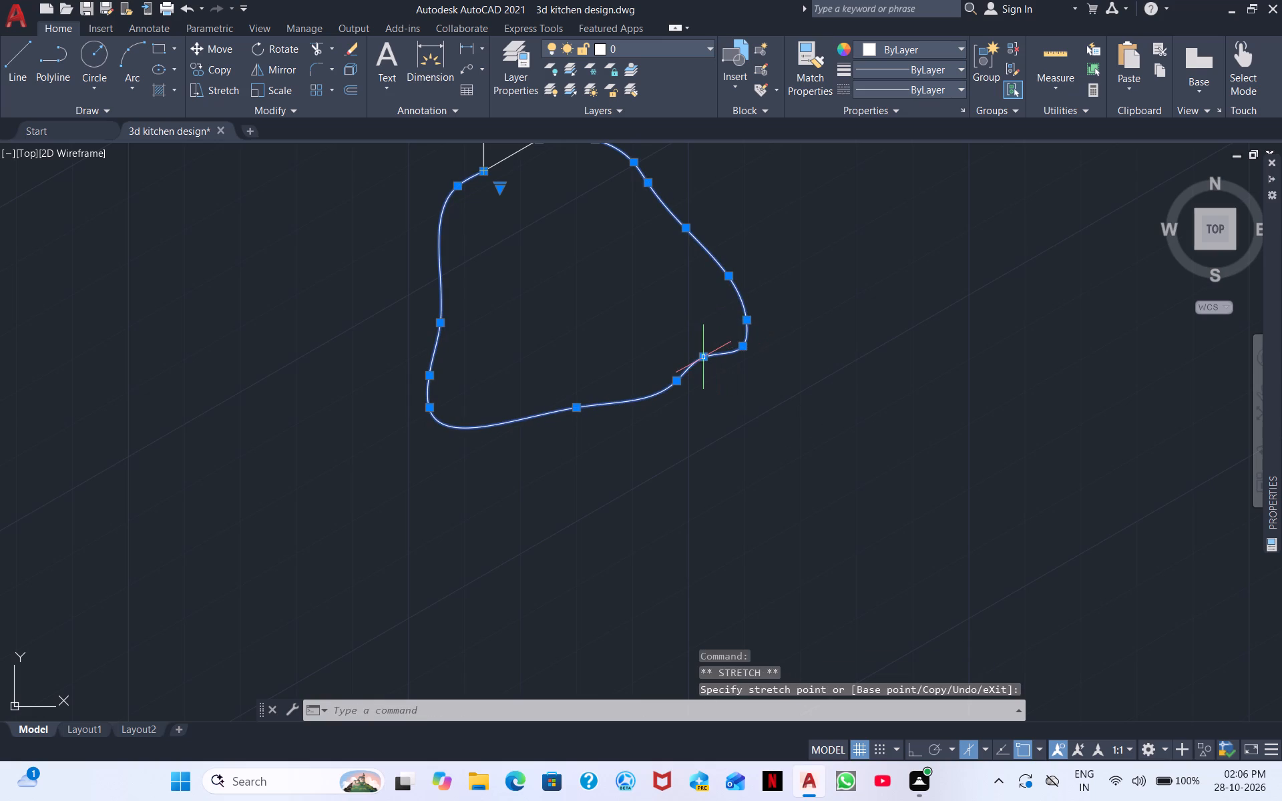
left_click(704, 357)
left_click(714, 370)
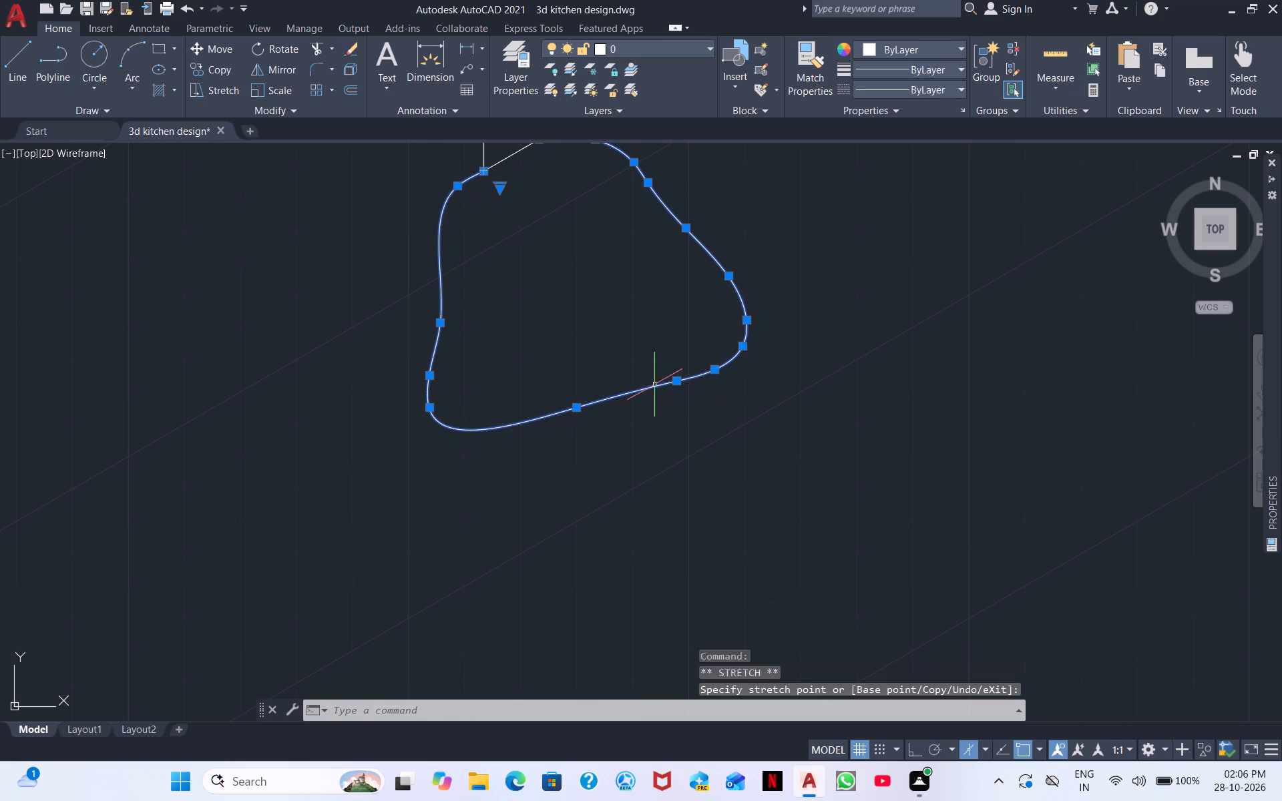
Stretch three fit points along the bell's right side downward and inward so it drops steeply and flares out at the lip.
scroll(639, 323, "down", 1)
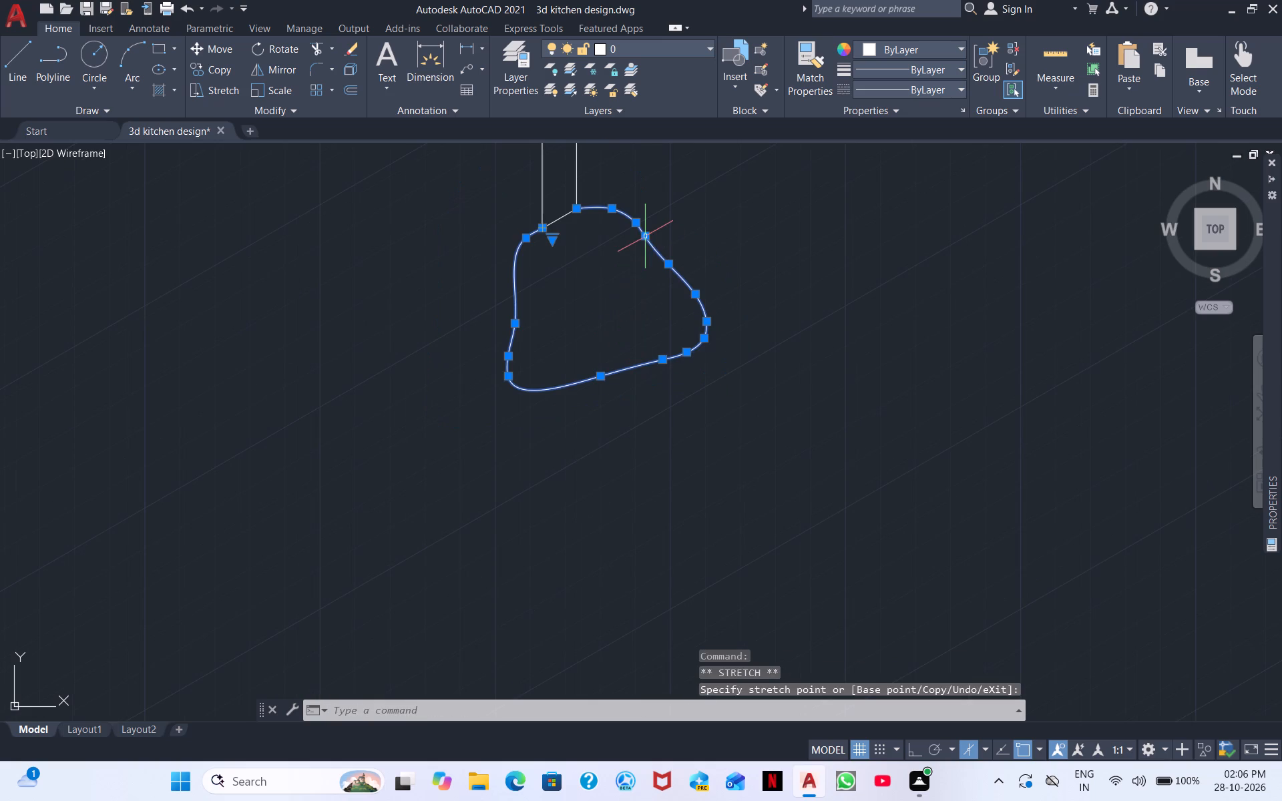
left_click(646, 234)
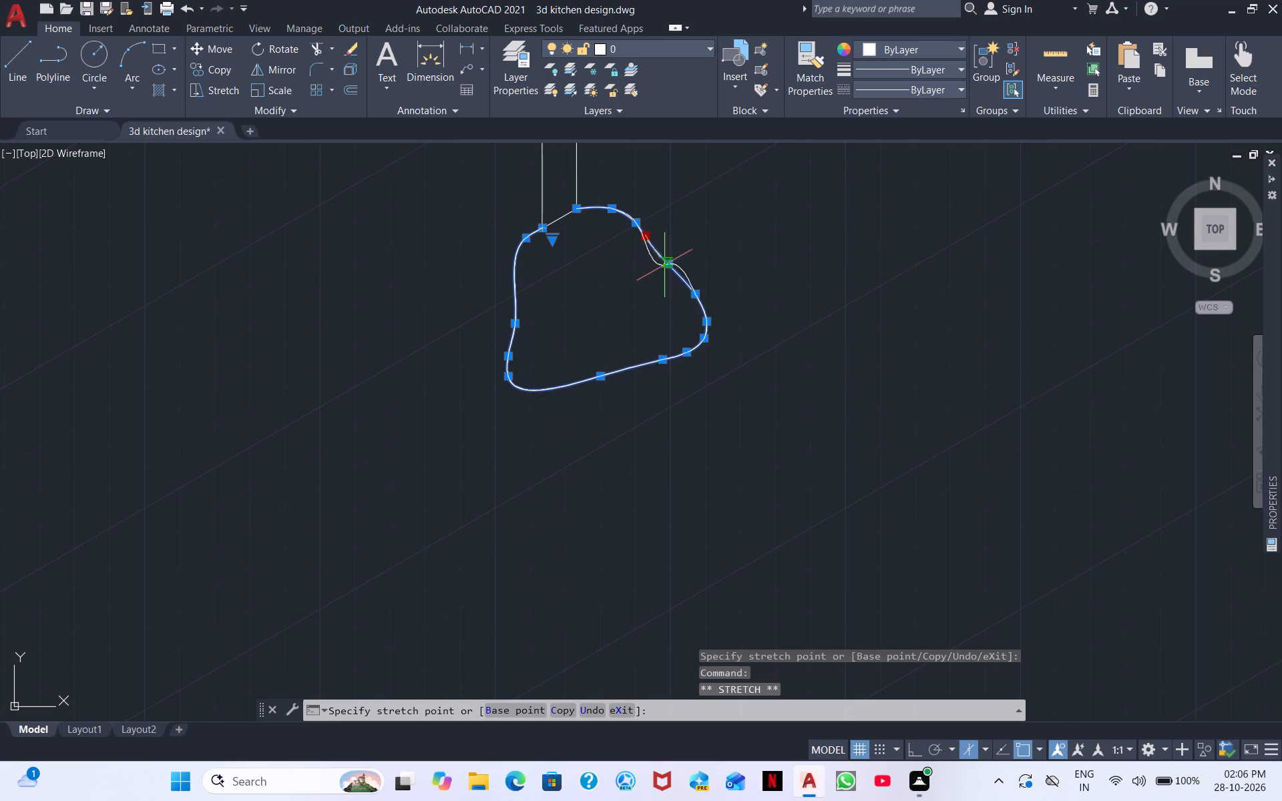
left_click(659, 270)
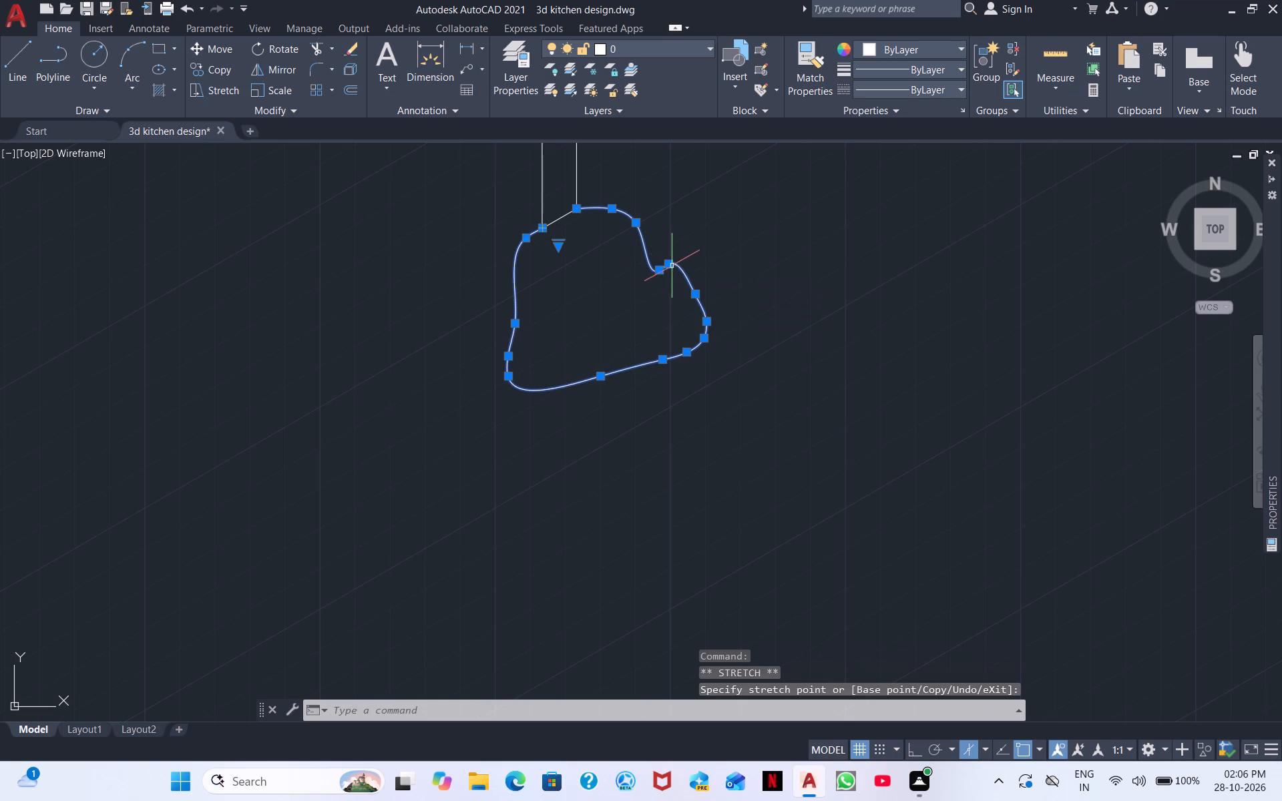
left_click(670, 264)
left_click(664, 296)
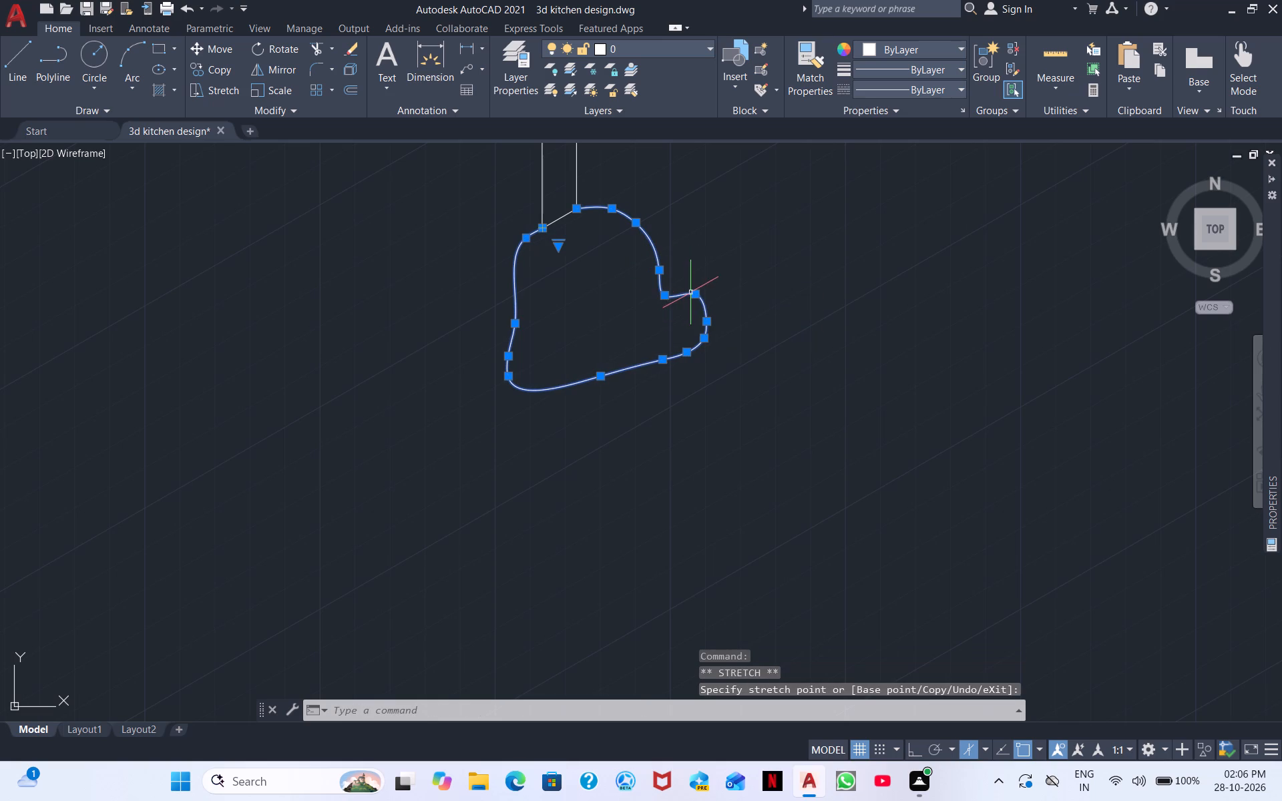
left_click(696, 296)
left_click(688, 320)
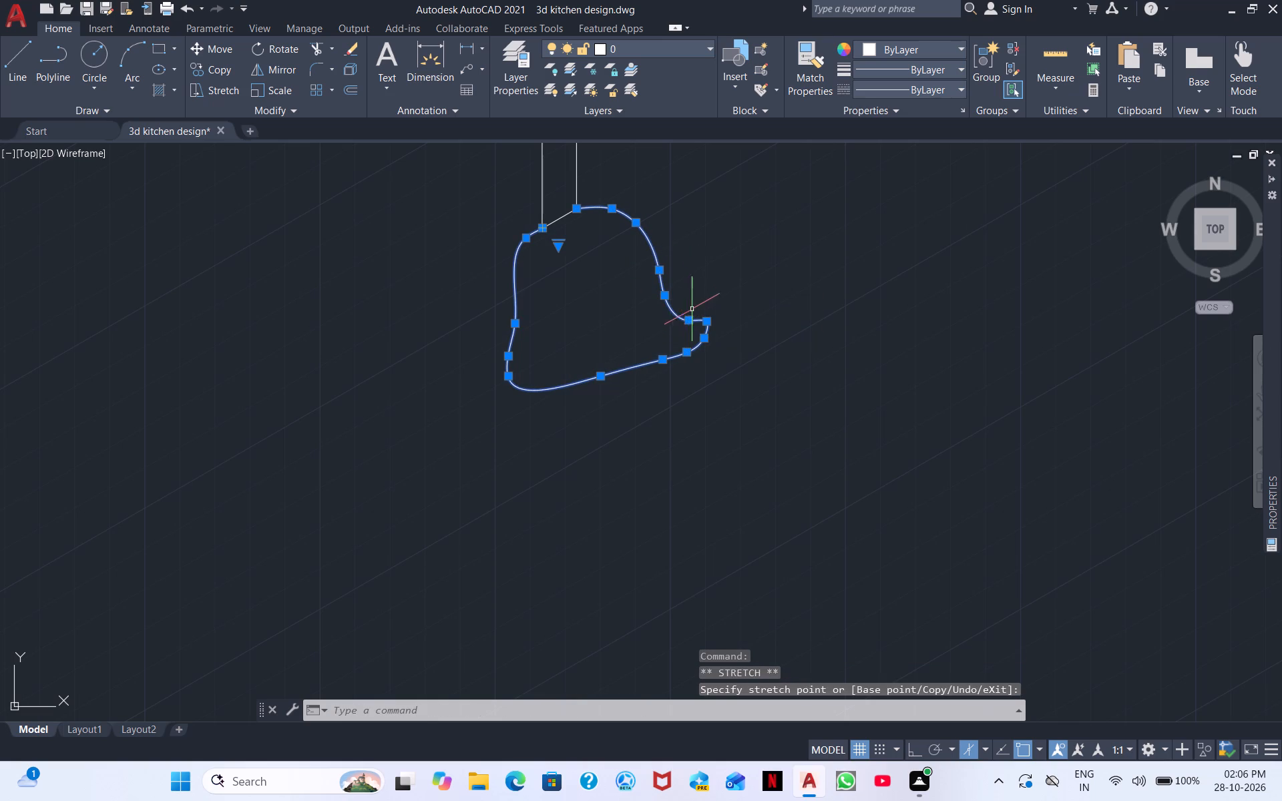
Stretch the bell's left side inward at its waist fit point and its left shoulder fit point outward.
scroll(542, 352, "up", 2)
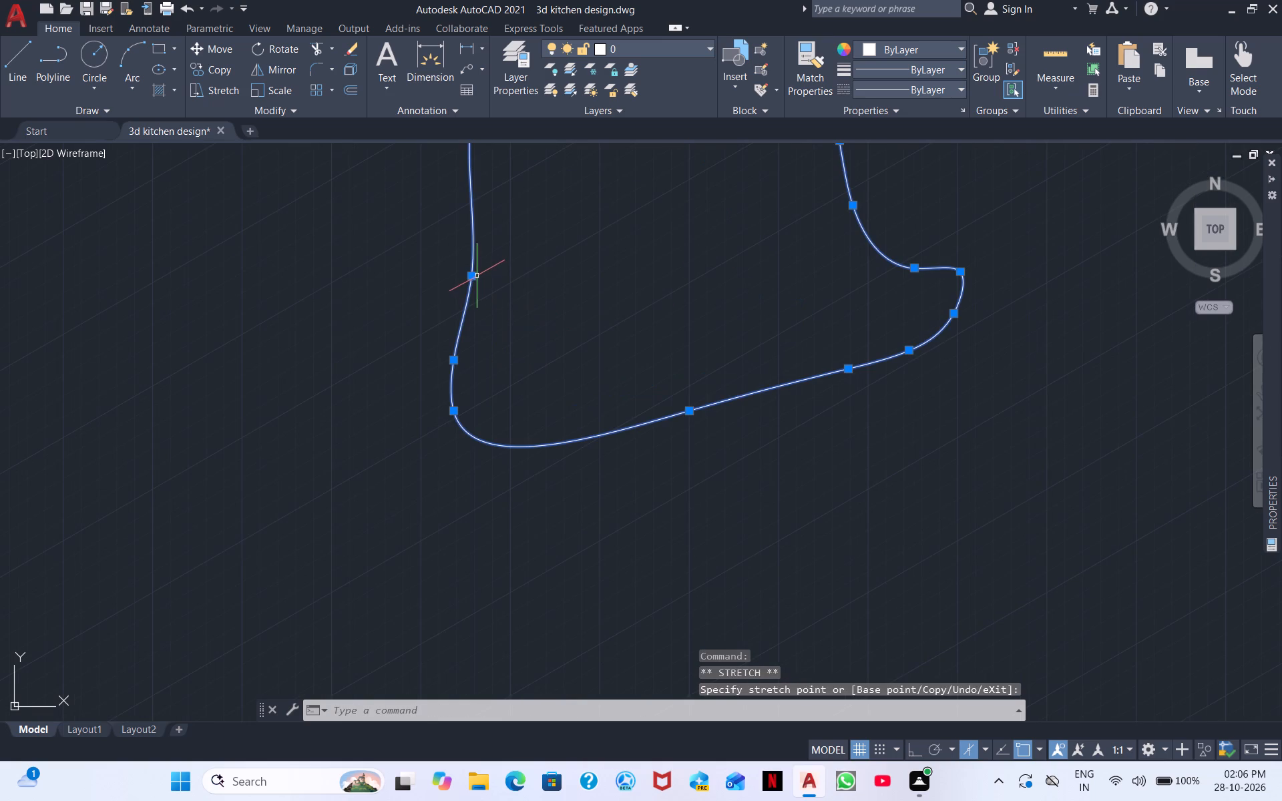
left_click(471, 277)
left_click(498, 294)
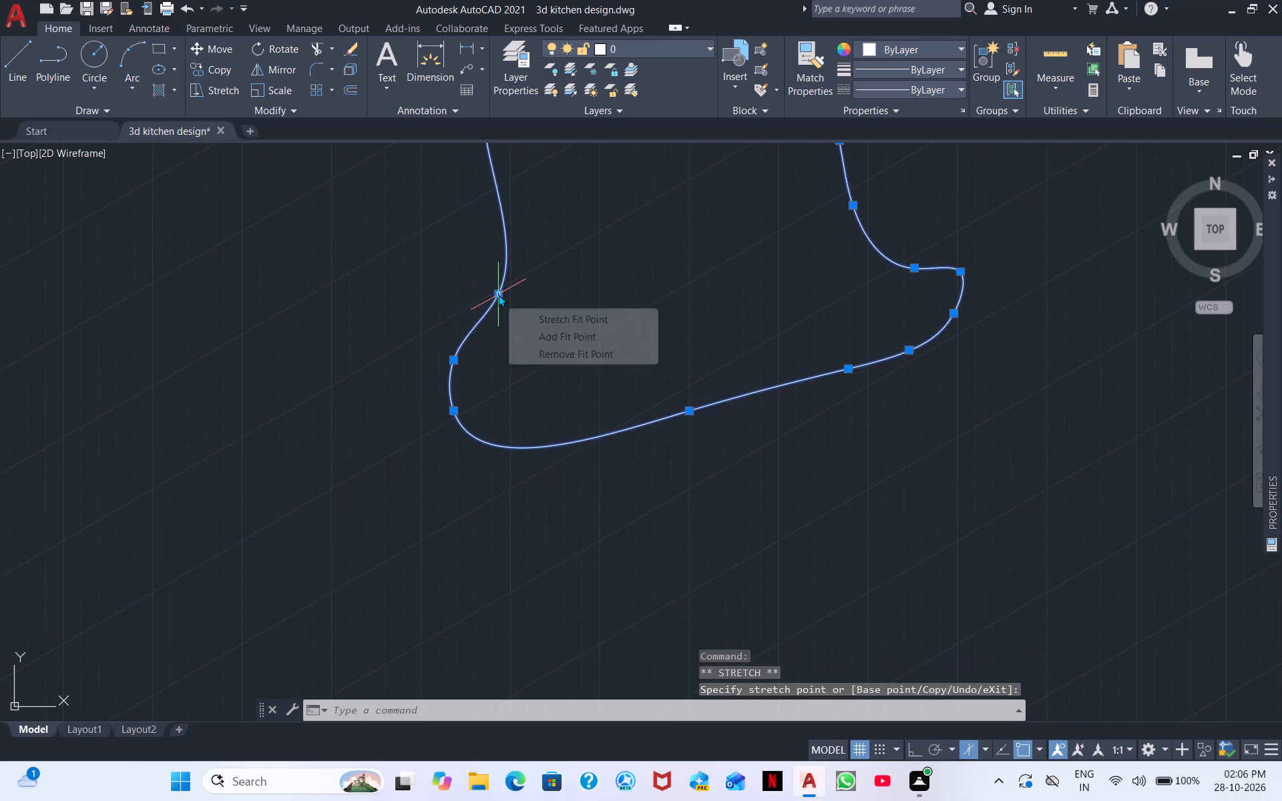
scroll(545, 290, "down", 1)
middle_click_drag(612, 334, 468, 318)
scroll(549, 286, "down", 1)
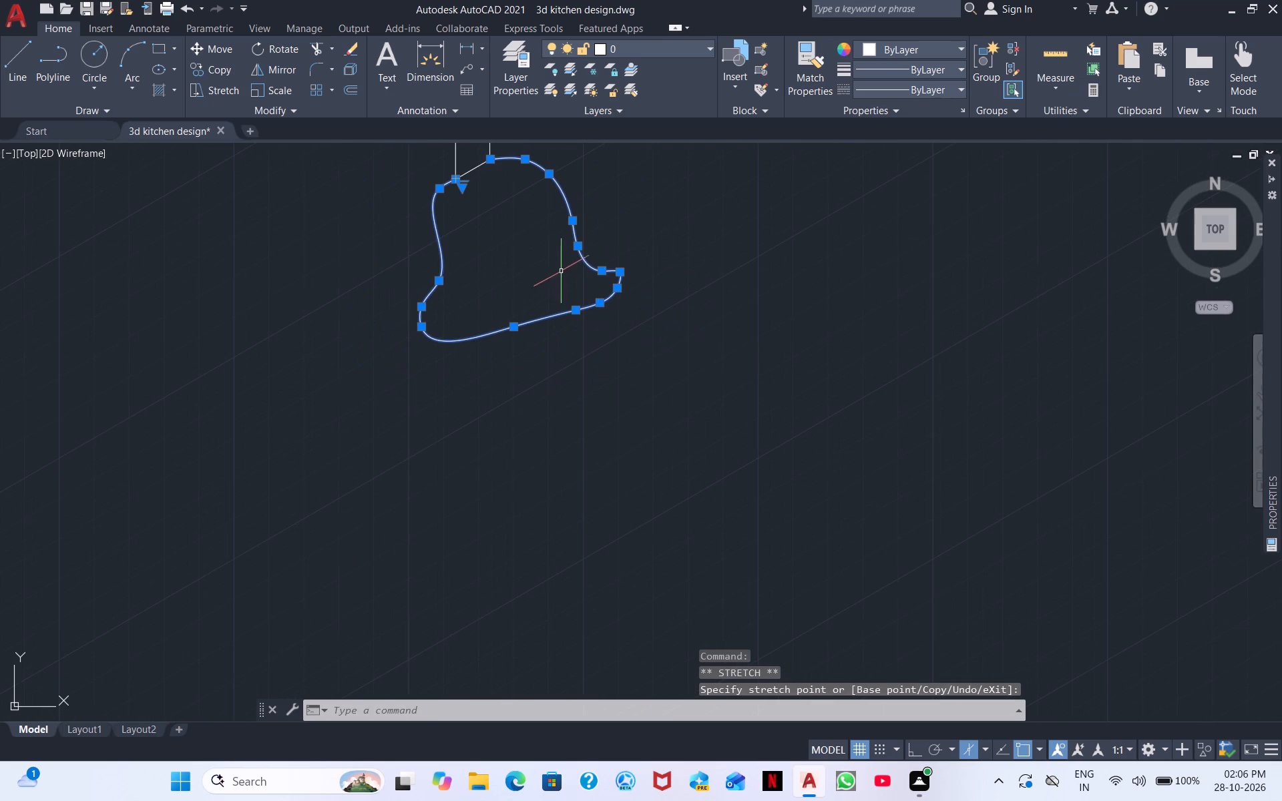
middle_click_drag(523, 226, 612, 368)
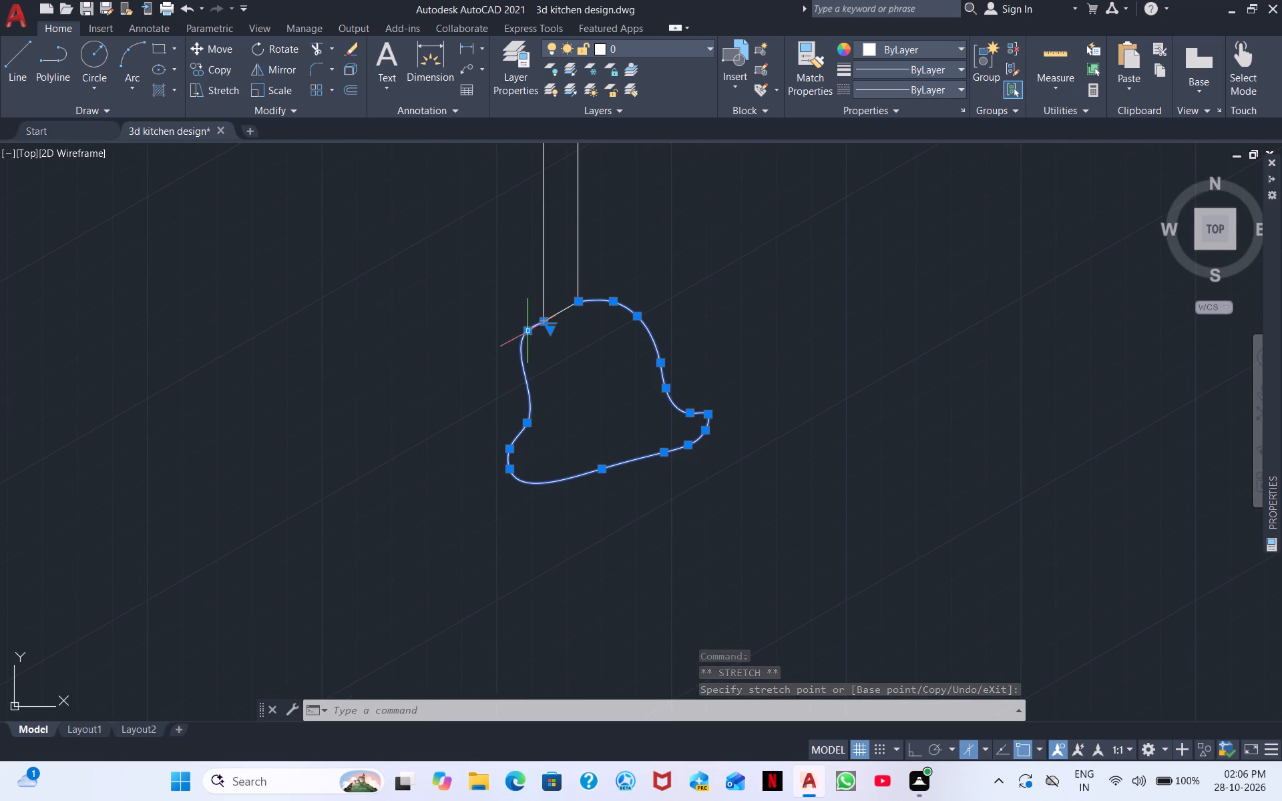
left_click(528, 328)
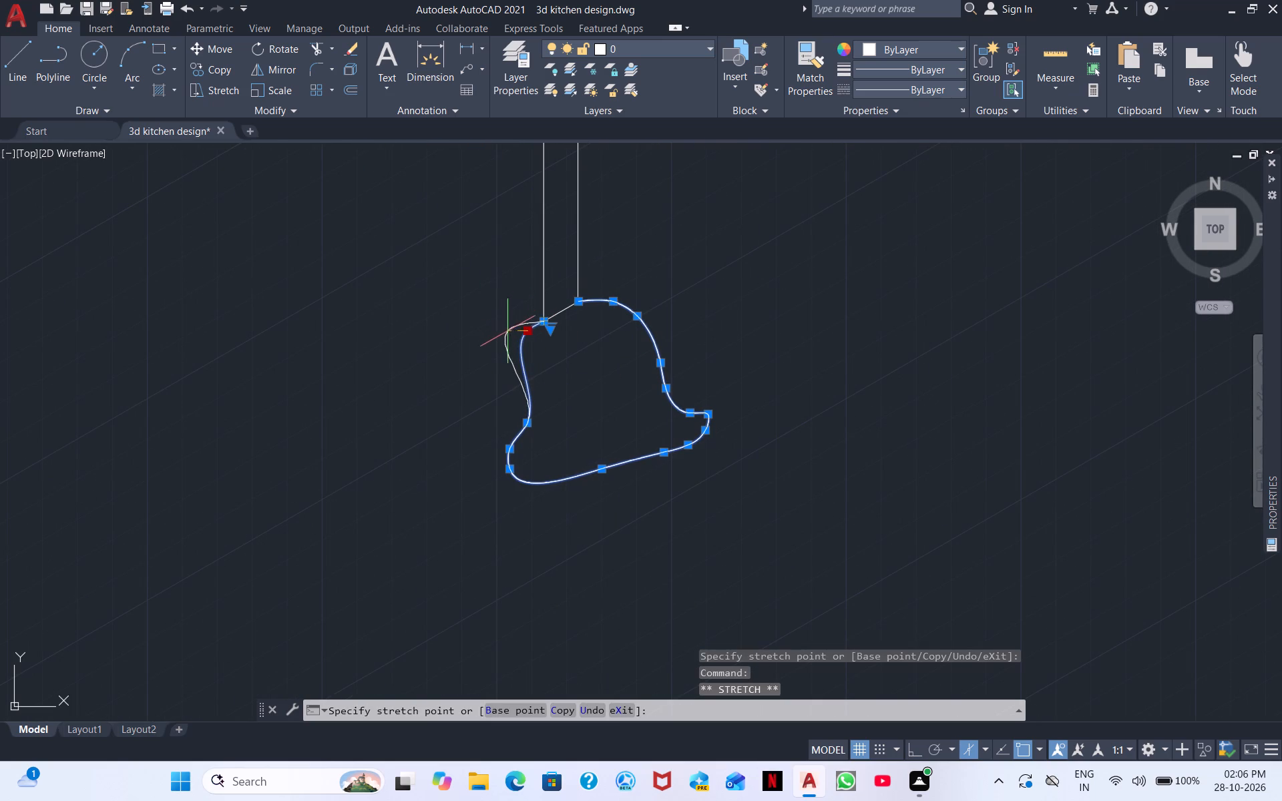
left_click(509, 332)
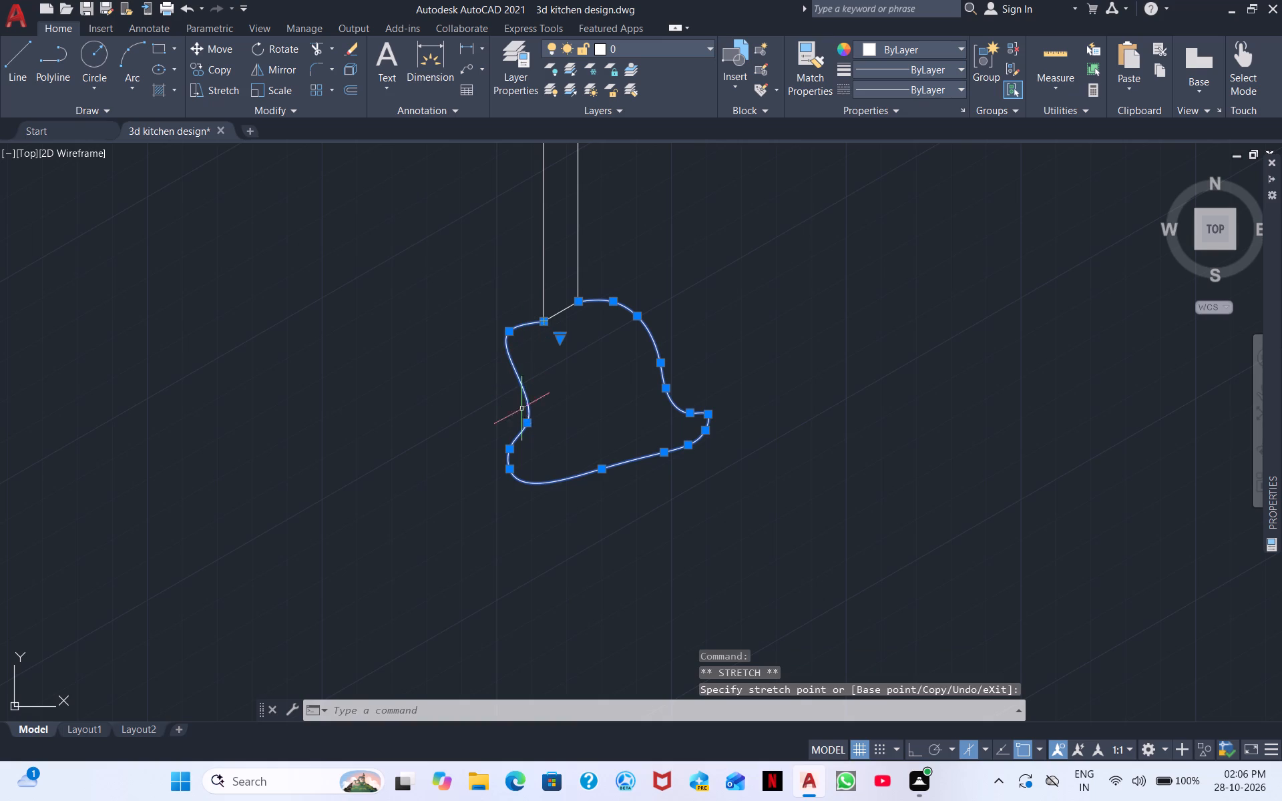
Reselect the bell spline and stretch the waist and lower-left corner fit points outward and down to flare the left lip.
left_click(526, 419)
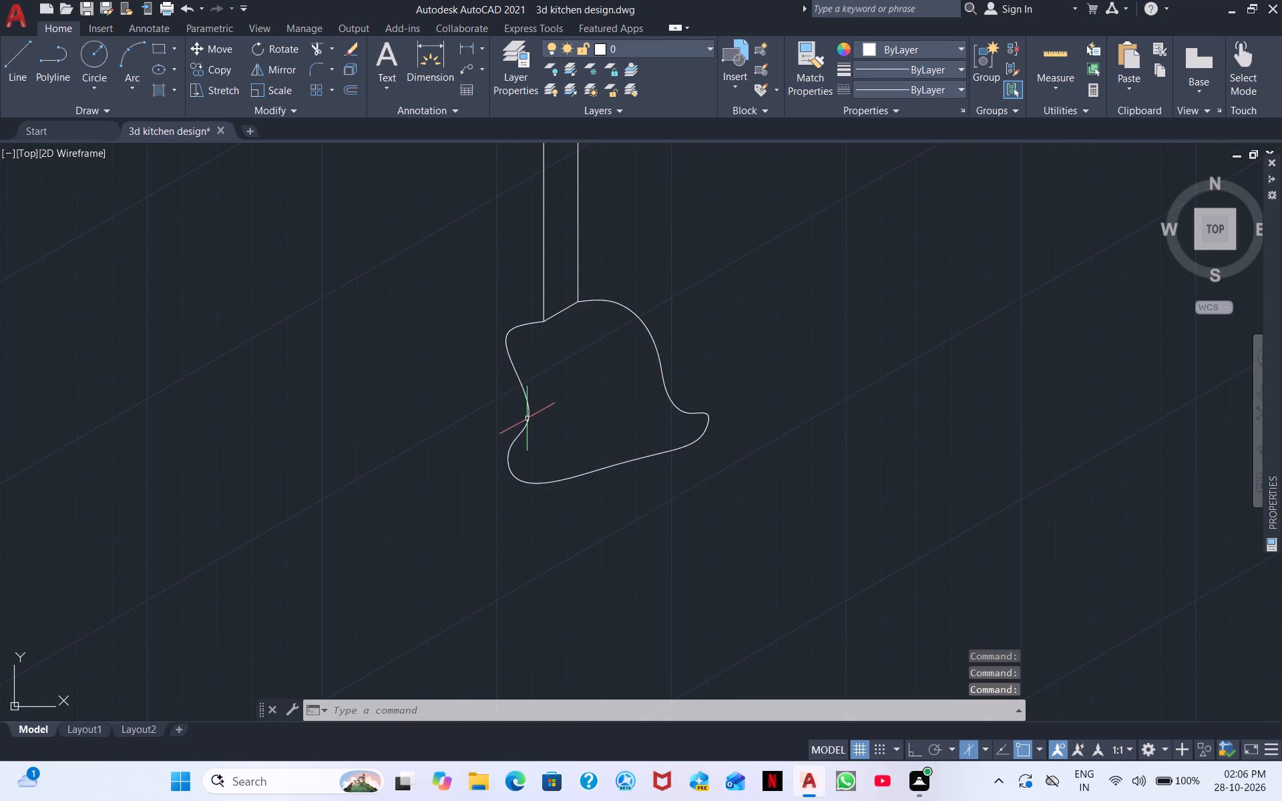
left_click_drag(542, 420, 505, 396)
double_click(505, 396)
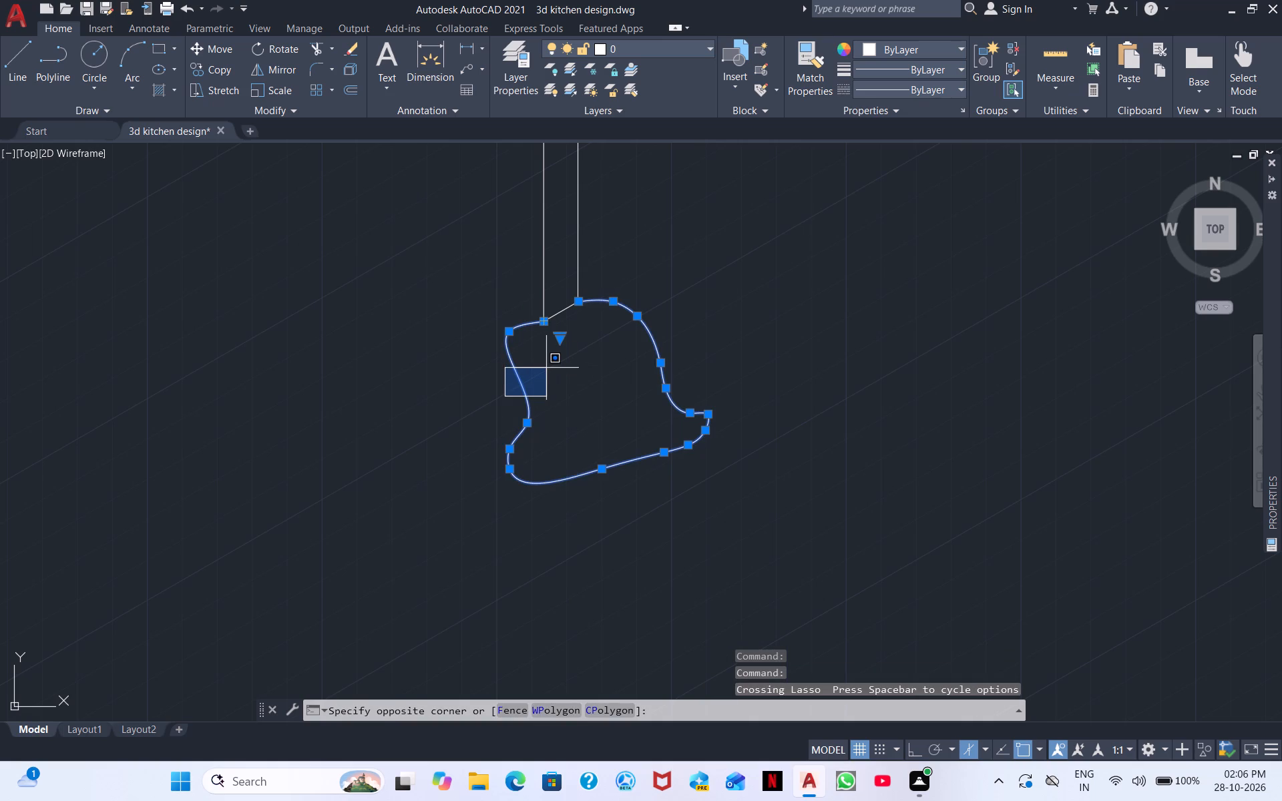
left_click(546, 368)
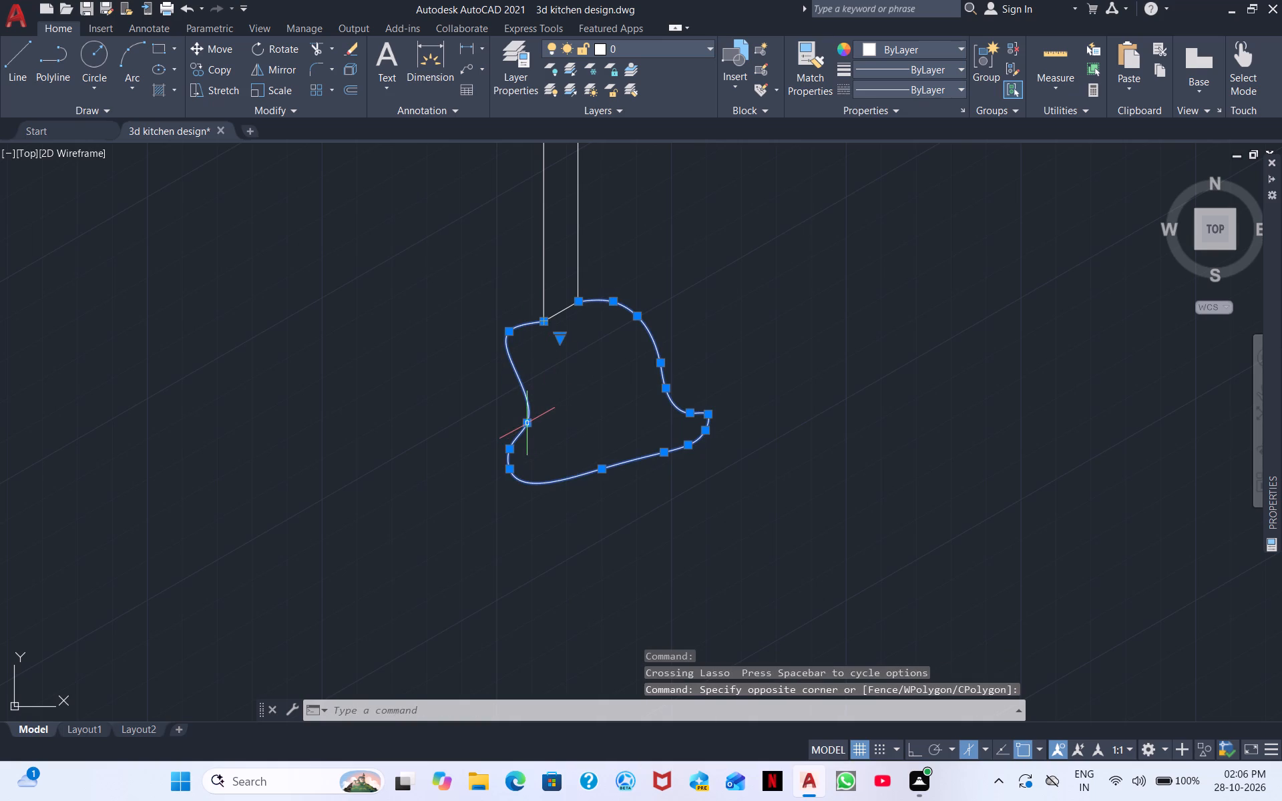
left_click(528, 427)
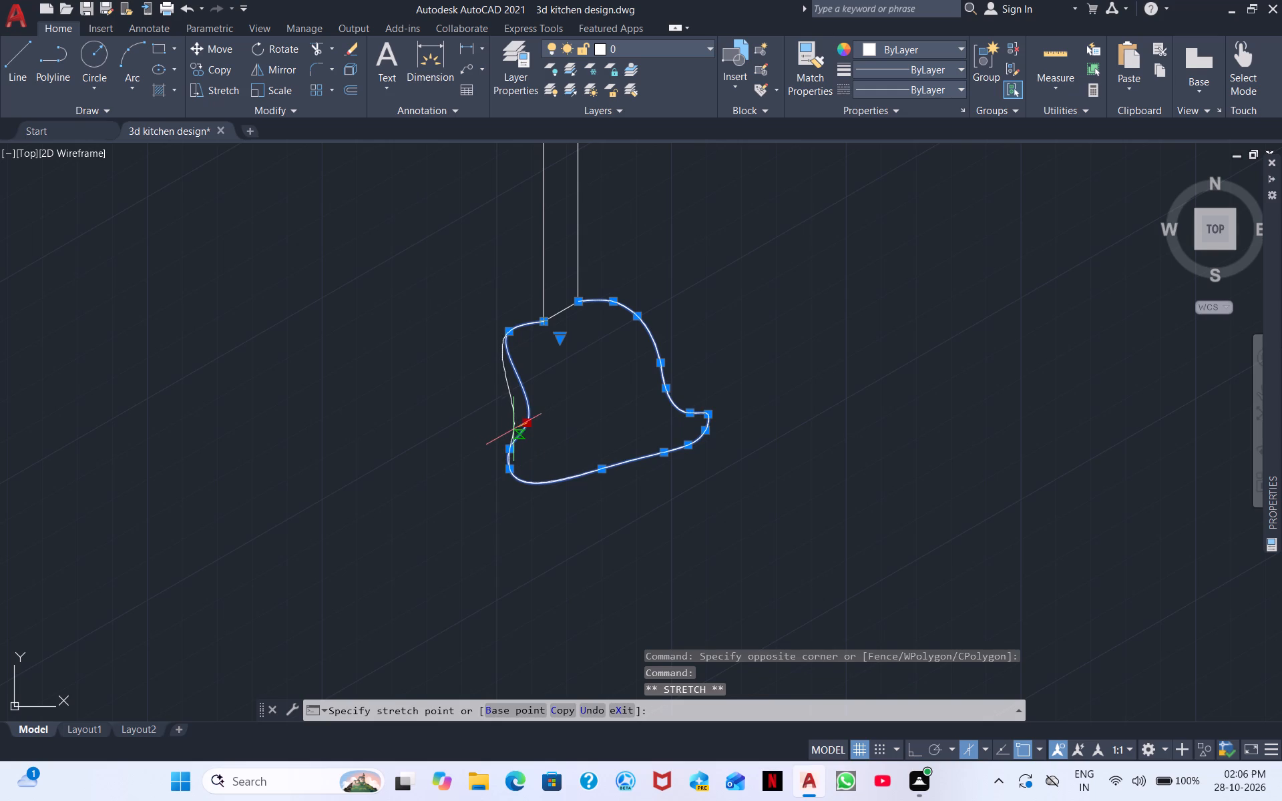
left_click(513, 429)
left_click(509, 451)
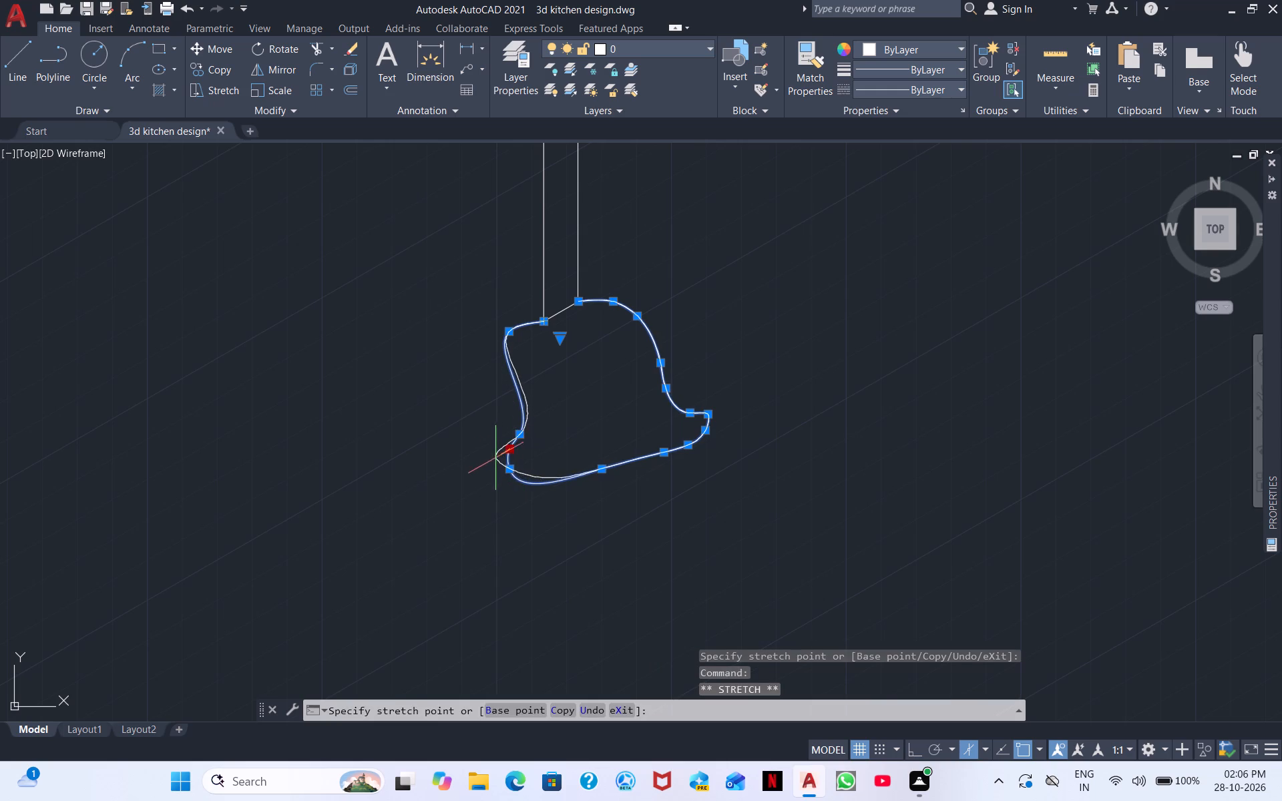
left_click(495, 459)
left_click(509, 472)
left_click(506, 477)
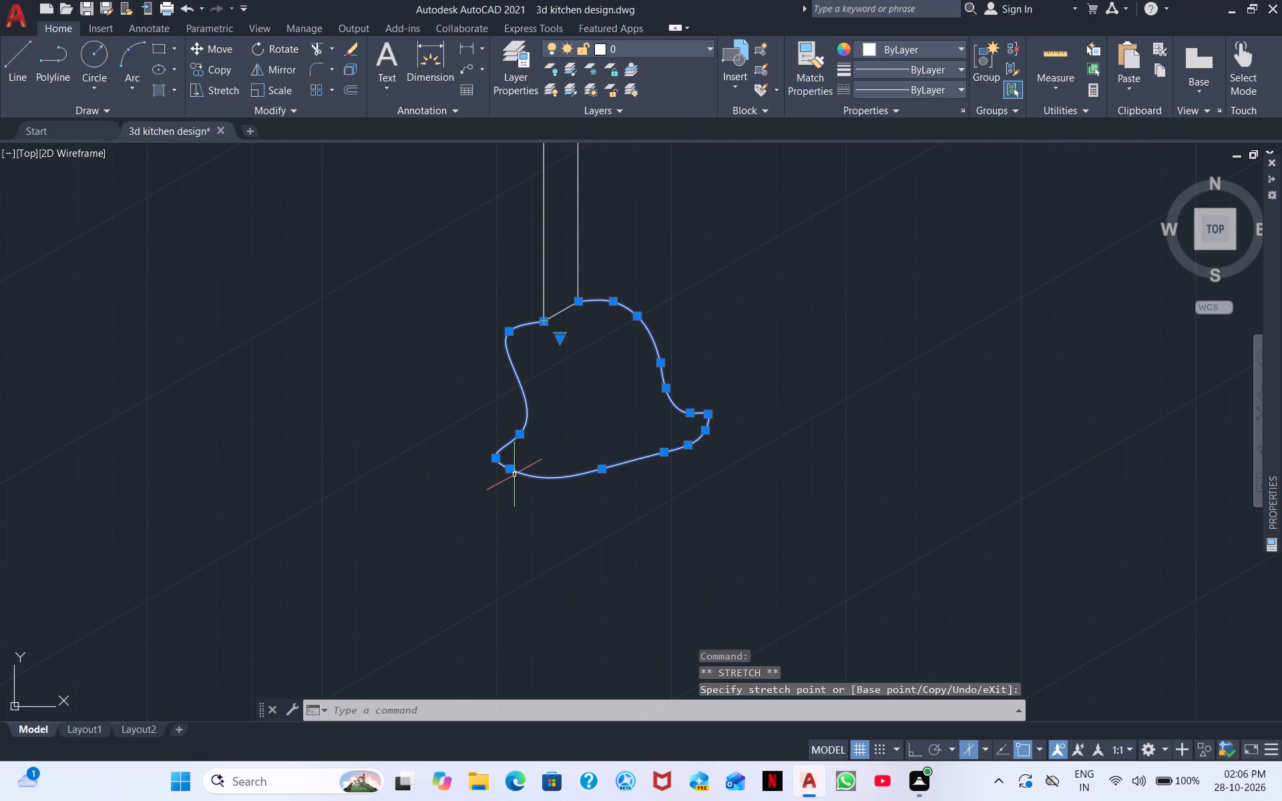
left_click(511, 471)
left_click(501, 482)
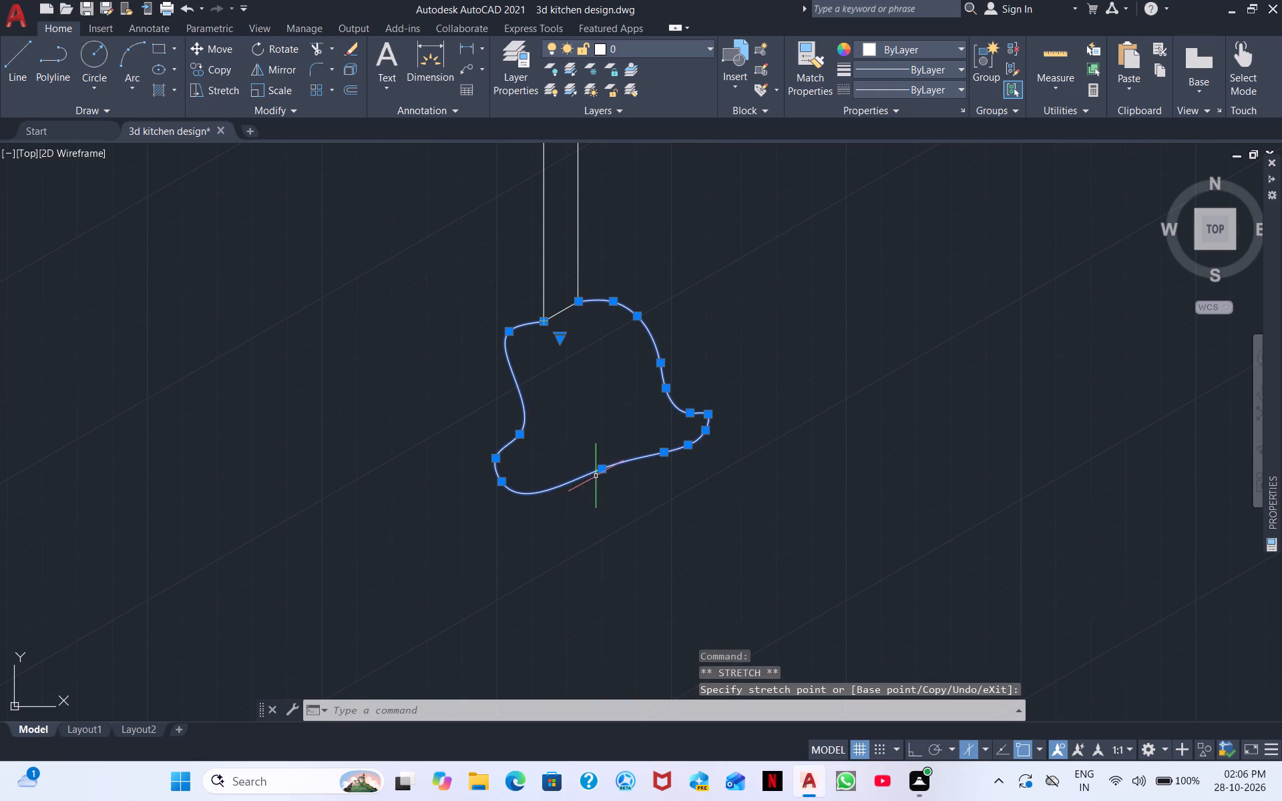
Lower the fit points along the bell's base, working from the middle toward the right lip.
left_click(604, 471)
left_click(604, 482)
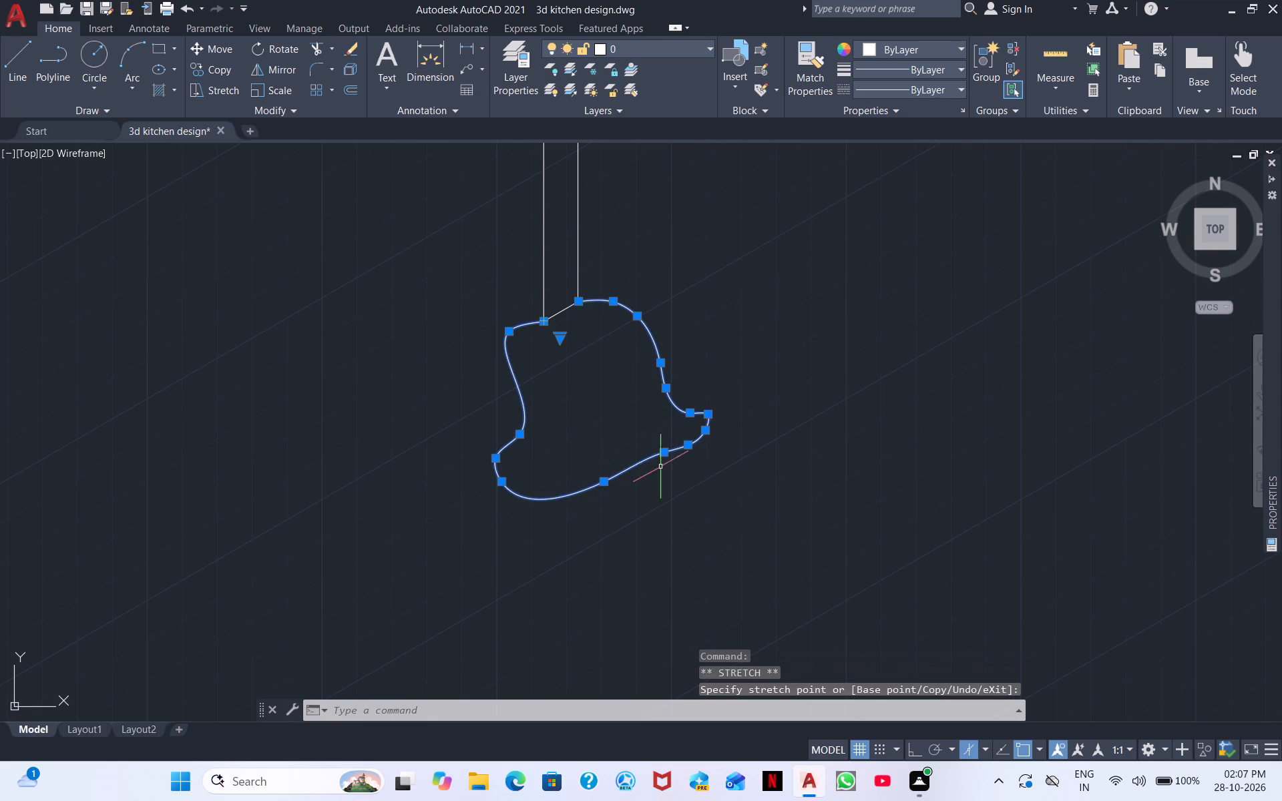
left_click(665, 456)
left_click(666, 467)
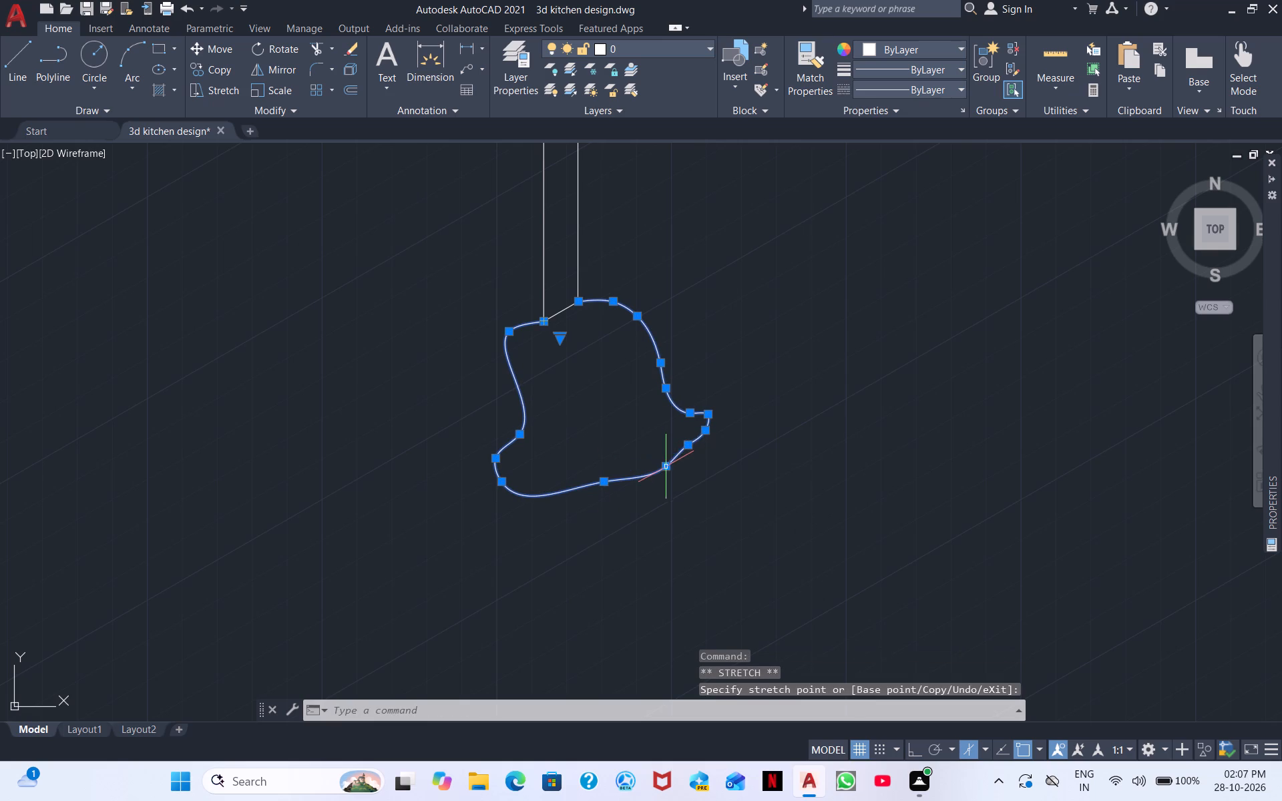
left_click(692, 449)
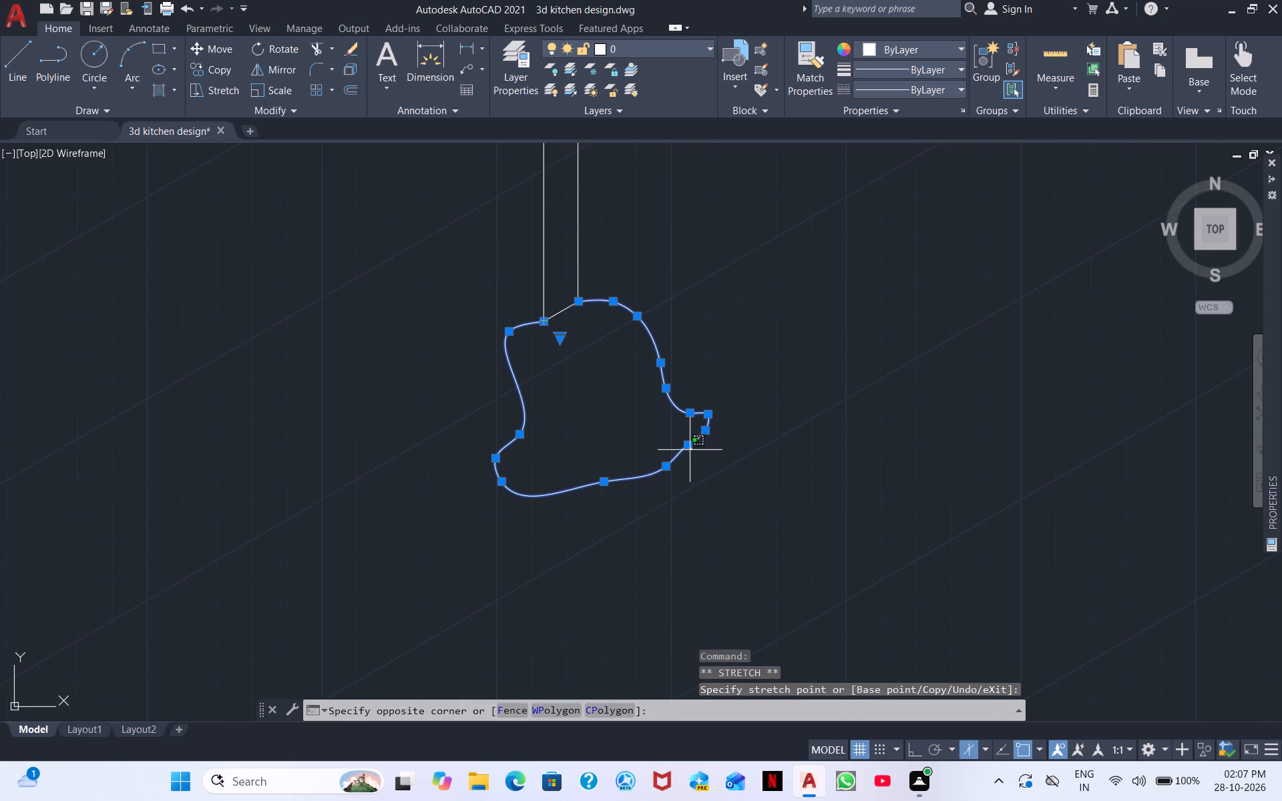
left_click(691, 445)
left_click(687, 448)
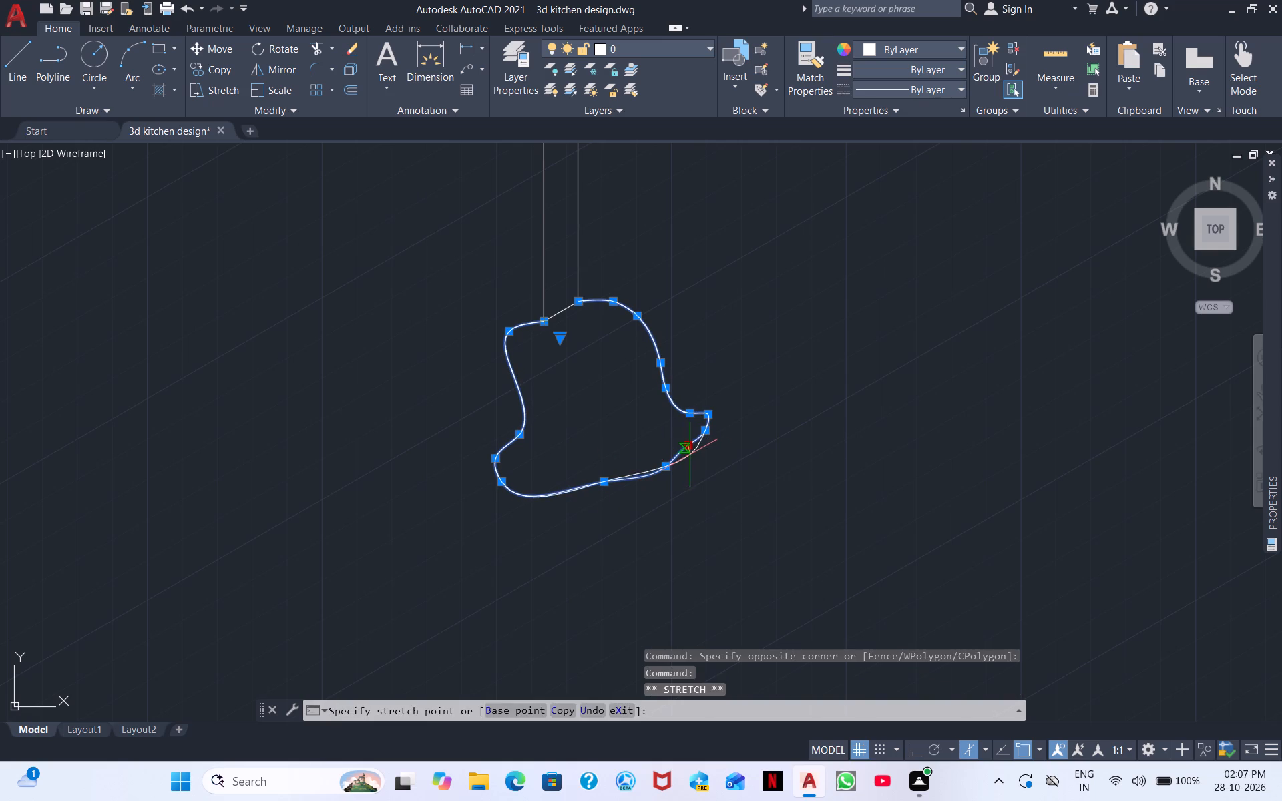
left_click(690, 455)
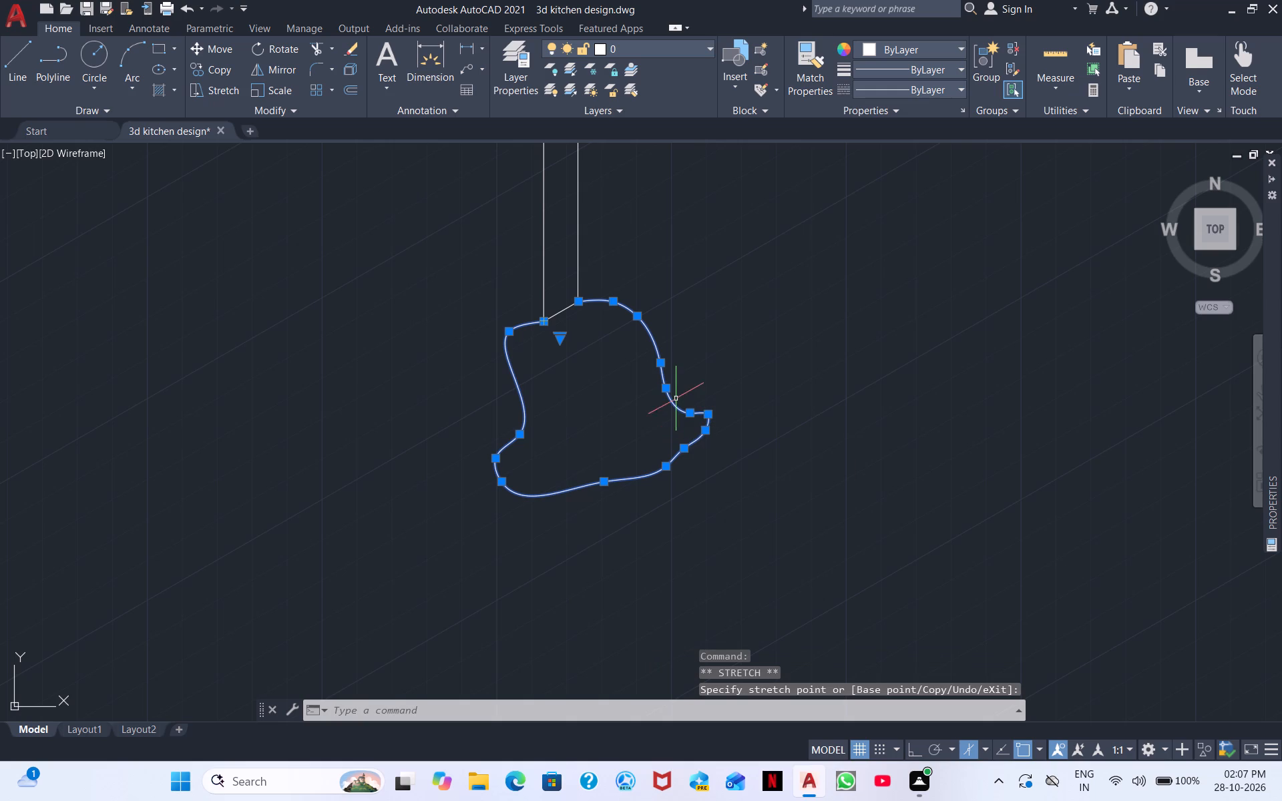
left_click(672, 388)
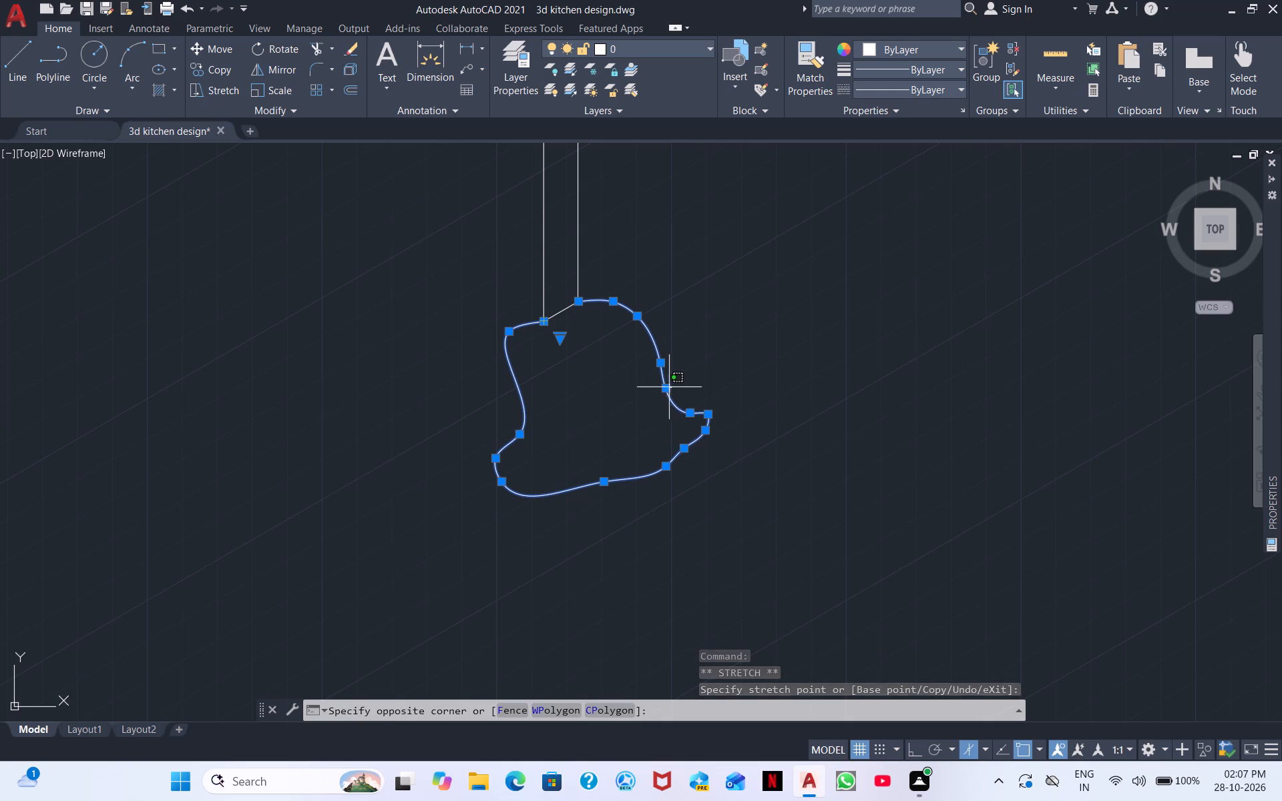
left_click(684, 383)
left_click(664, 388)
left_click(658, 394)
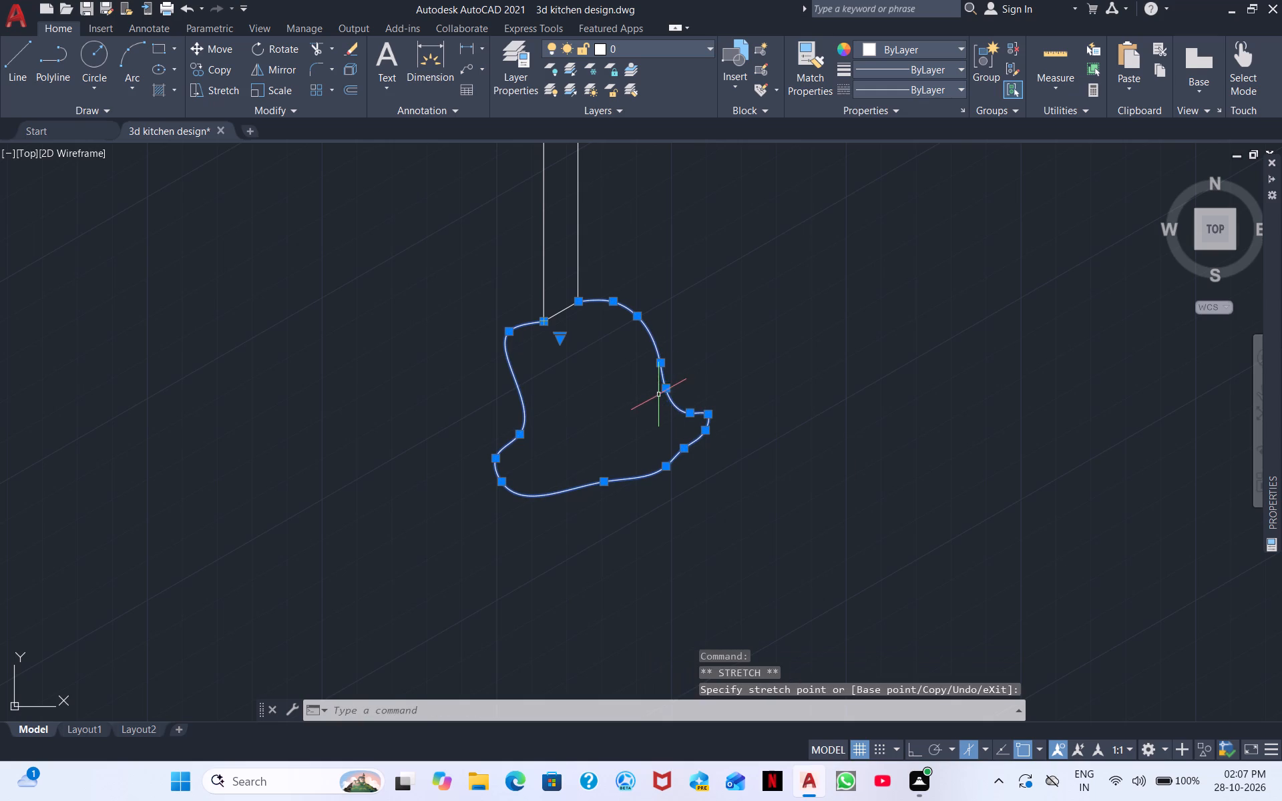
Stretch the base fit point just below the right lip outward so the lower-right curve runs smoothly.
scroll(708, 425, "up", 3)
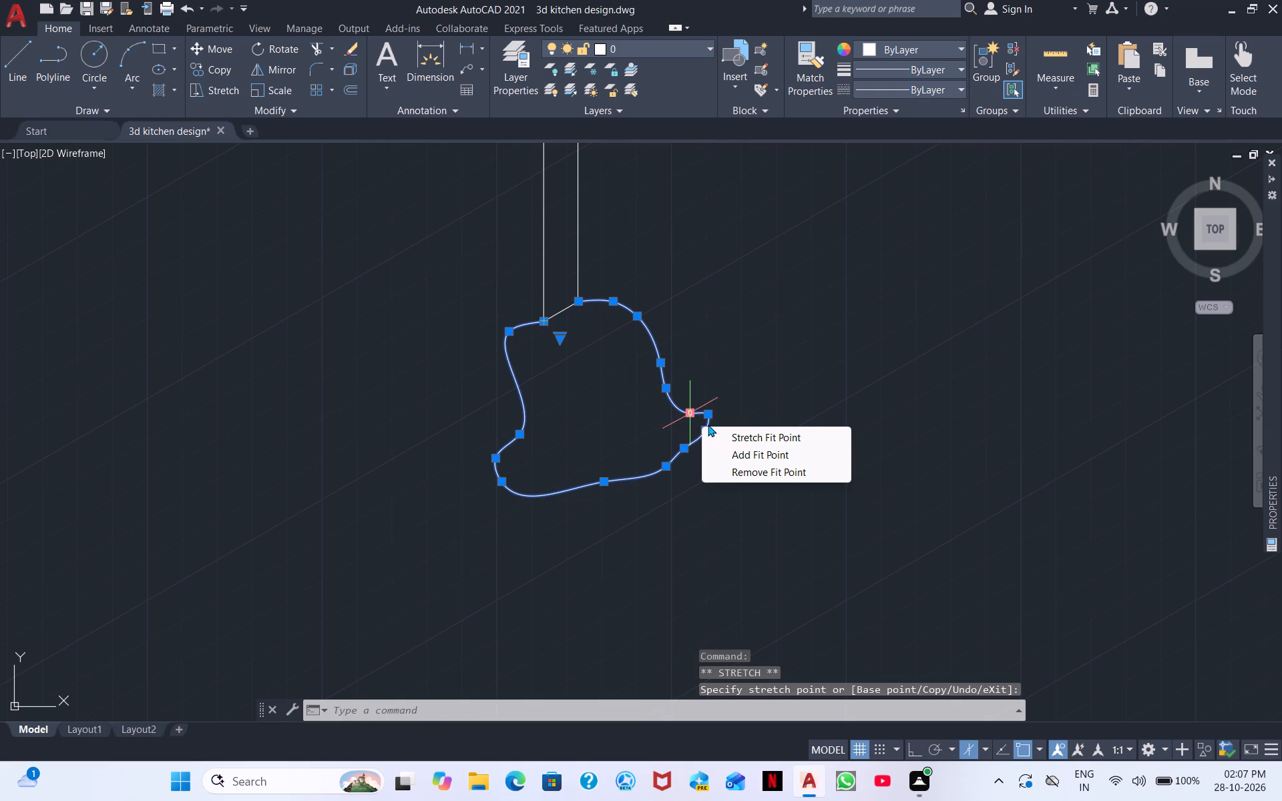
scroll(688, 444, "up", 3)
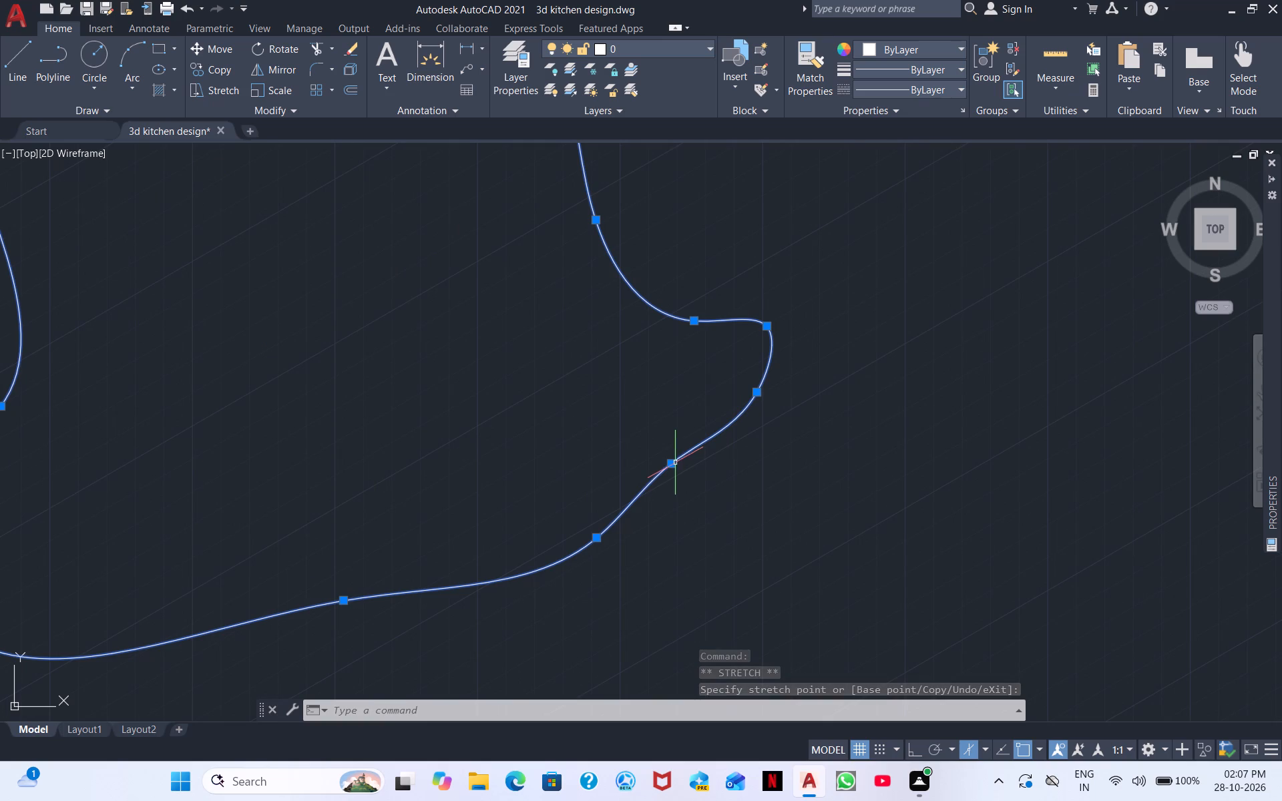
left_click(672, 465)
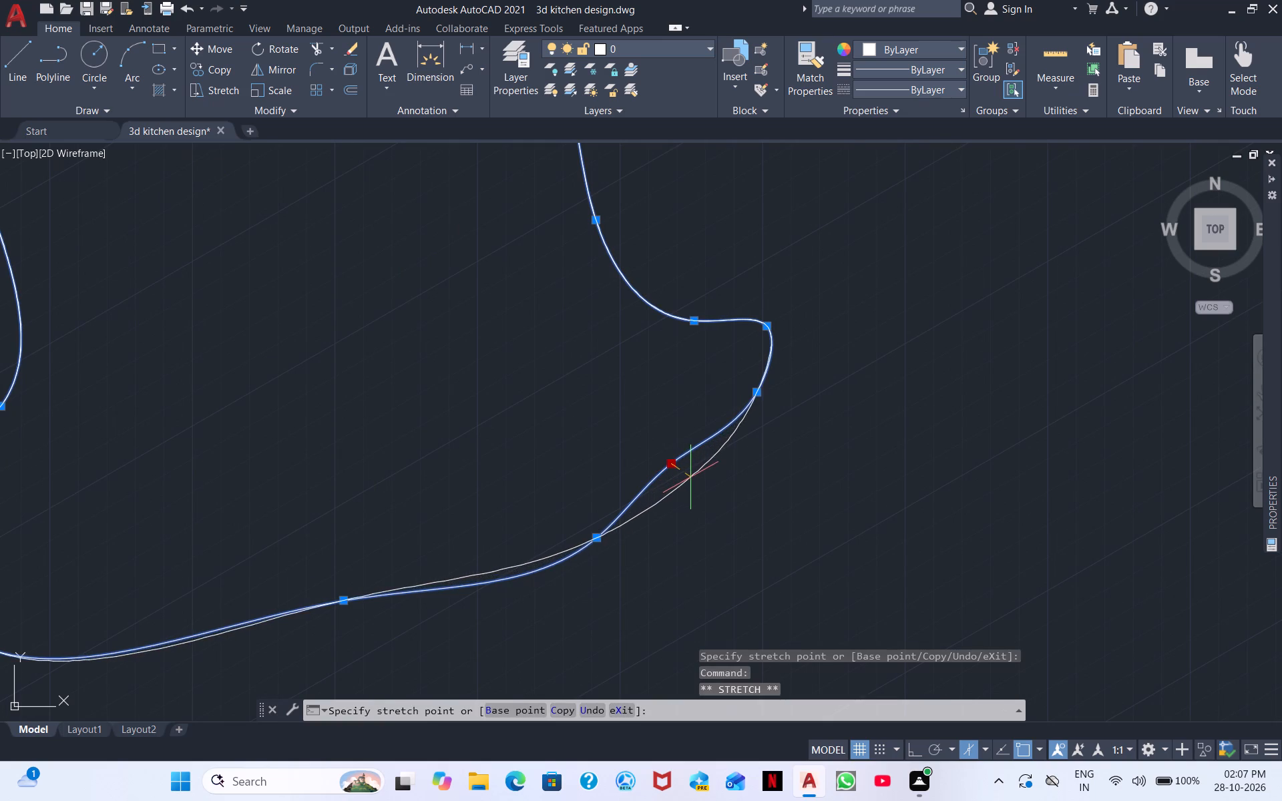
left_click(690, 477)
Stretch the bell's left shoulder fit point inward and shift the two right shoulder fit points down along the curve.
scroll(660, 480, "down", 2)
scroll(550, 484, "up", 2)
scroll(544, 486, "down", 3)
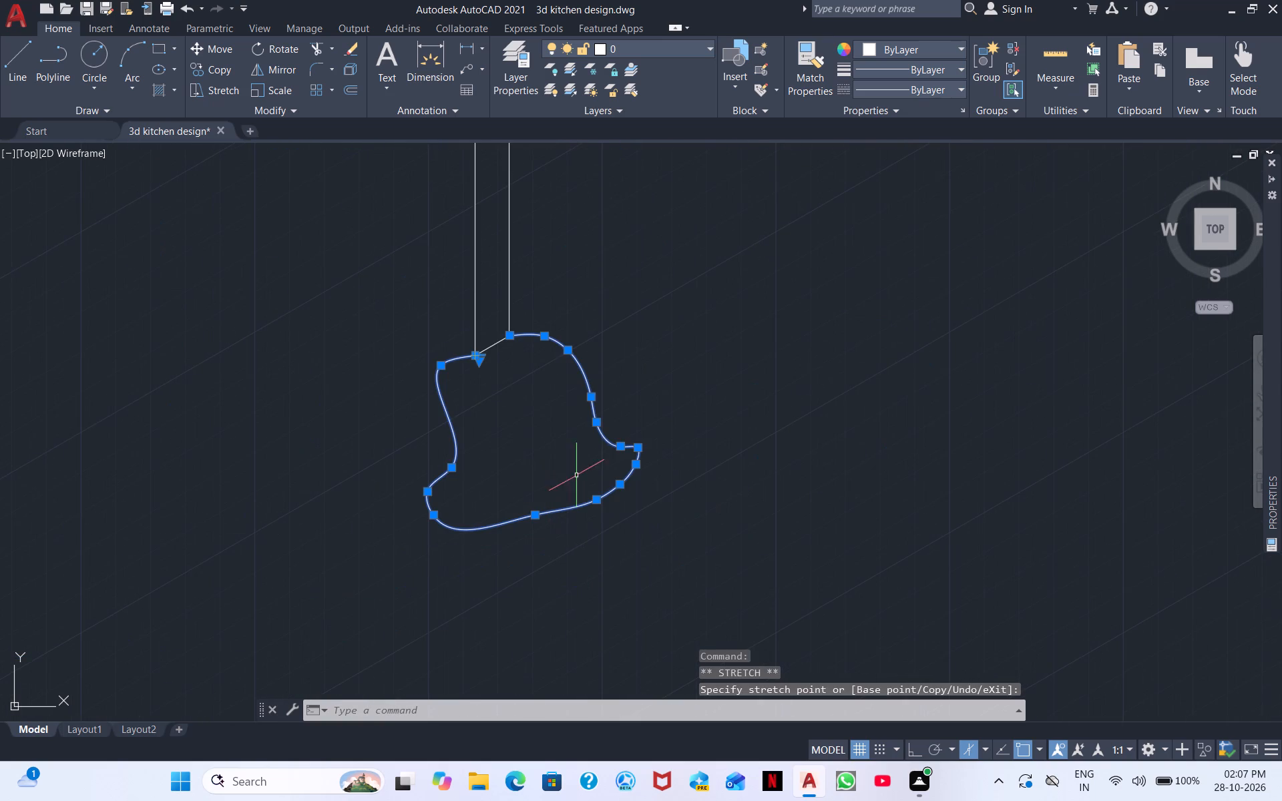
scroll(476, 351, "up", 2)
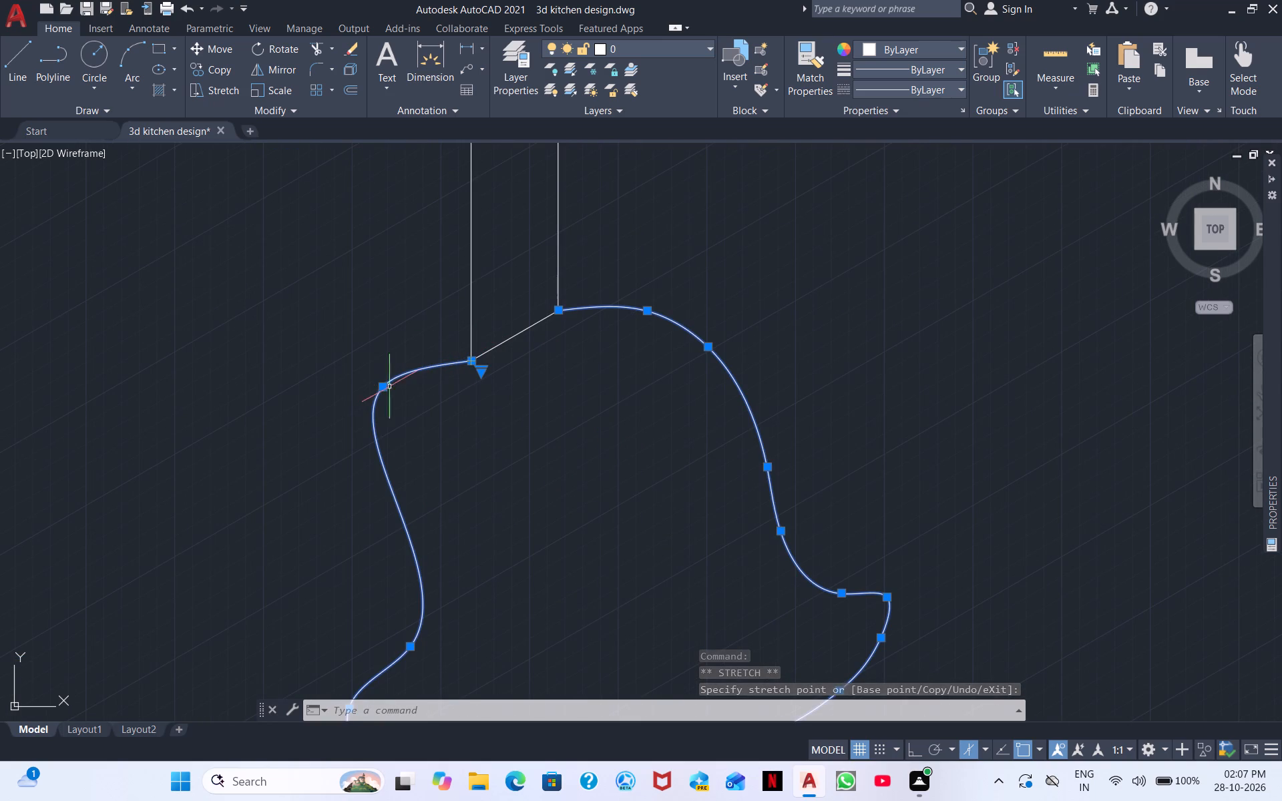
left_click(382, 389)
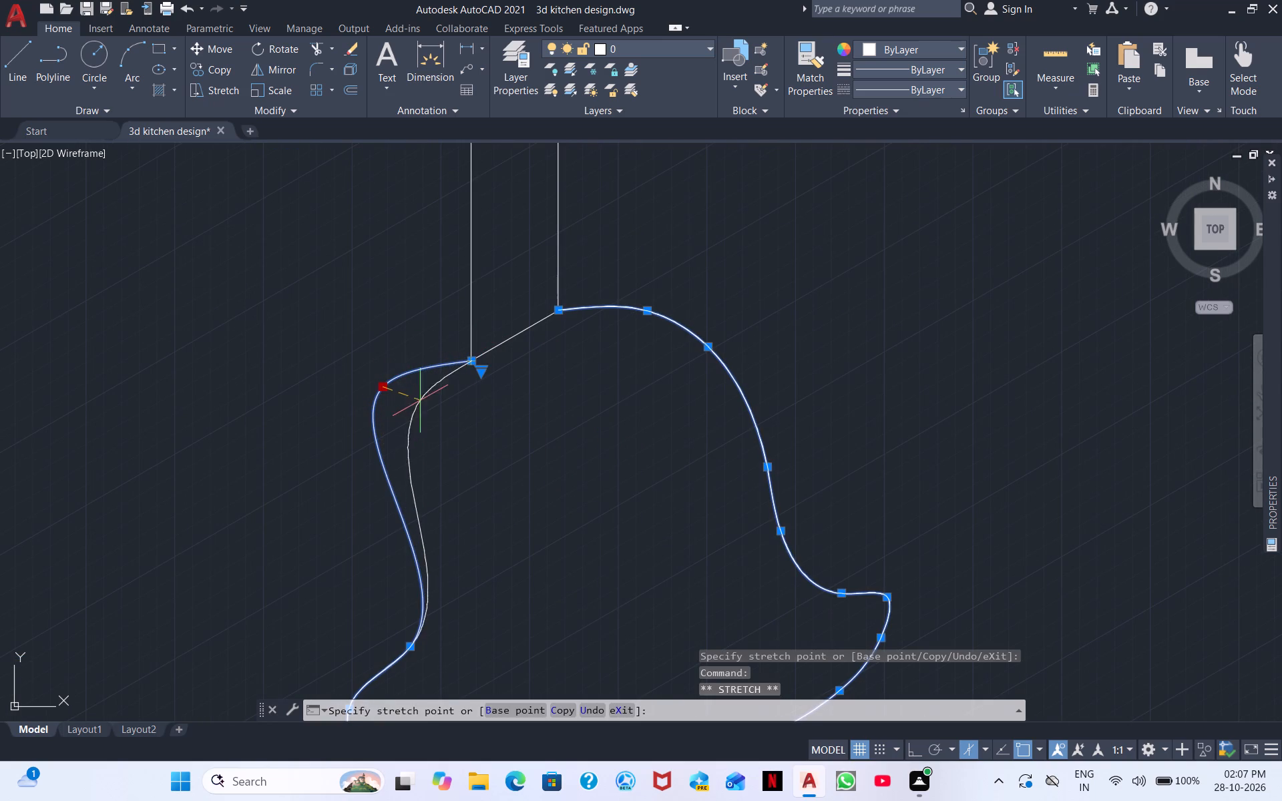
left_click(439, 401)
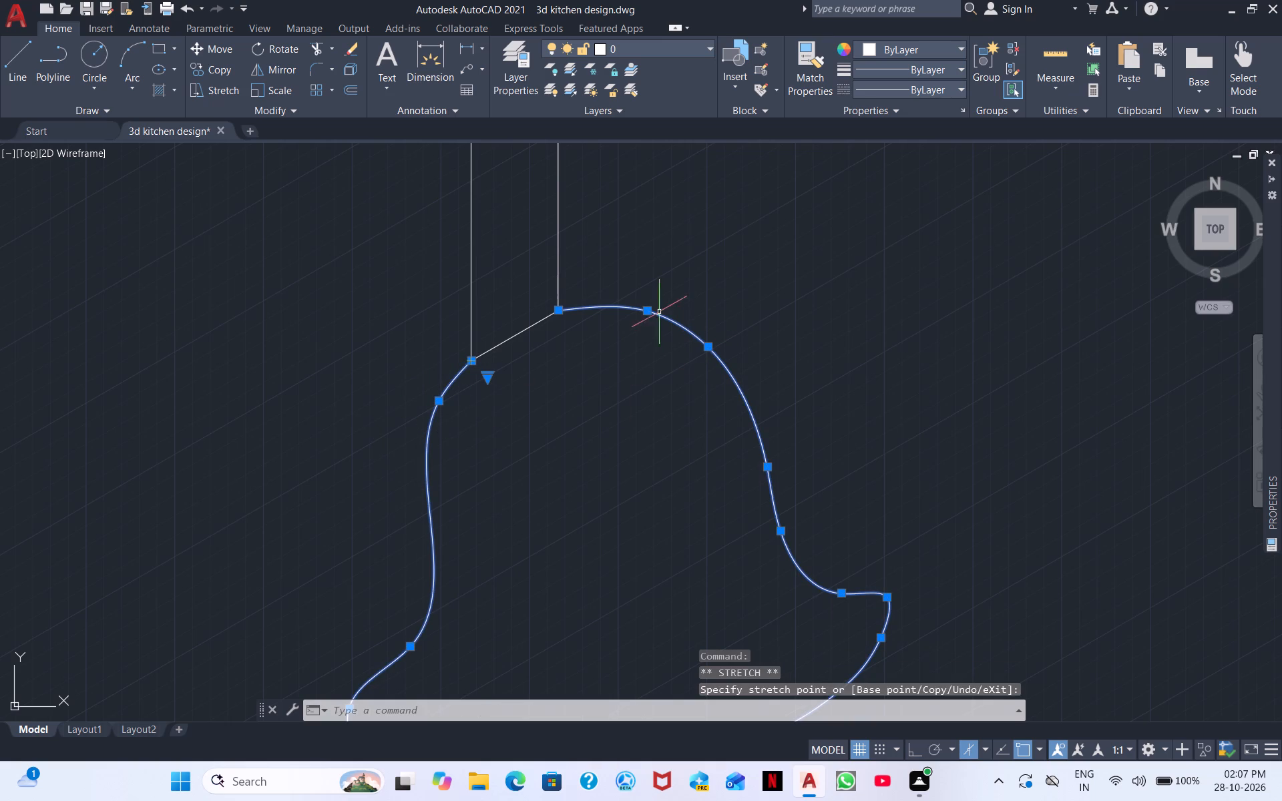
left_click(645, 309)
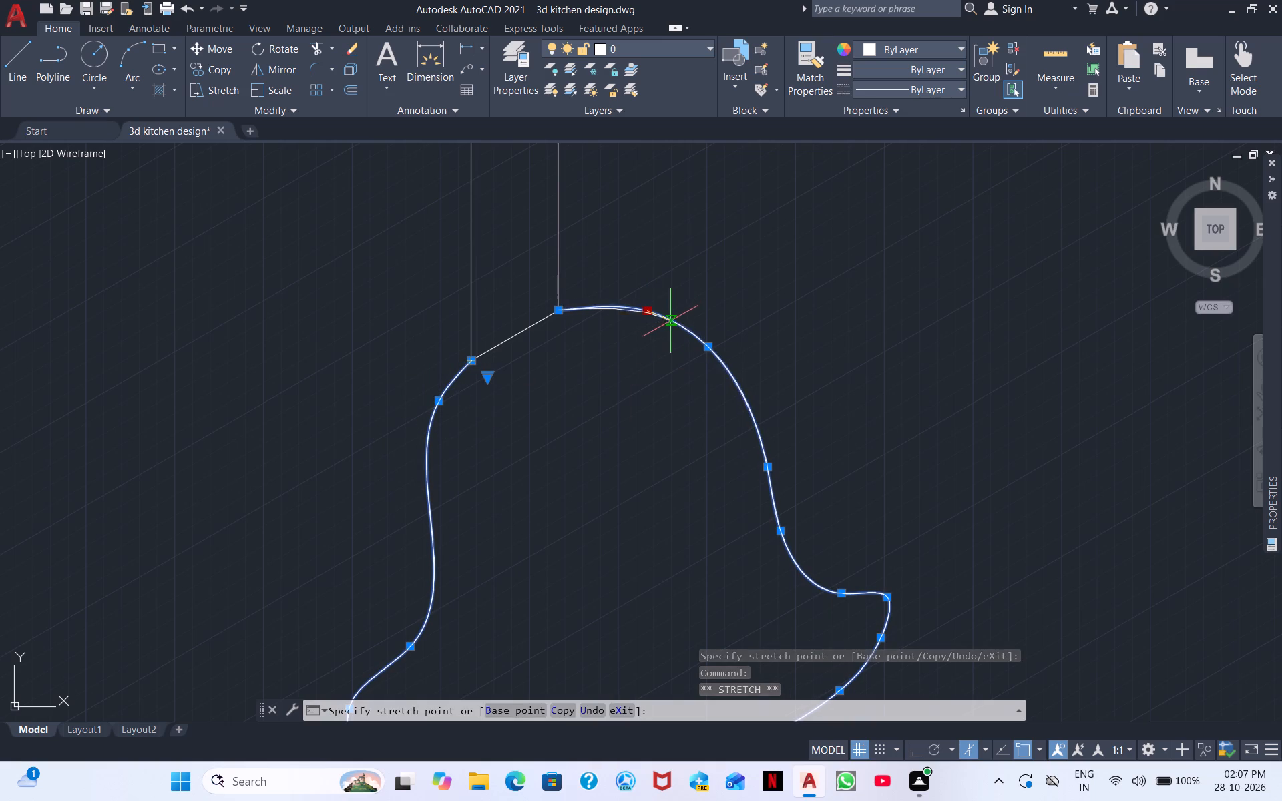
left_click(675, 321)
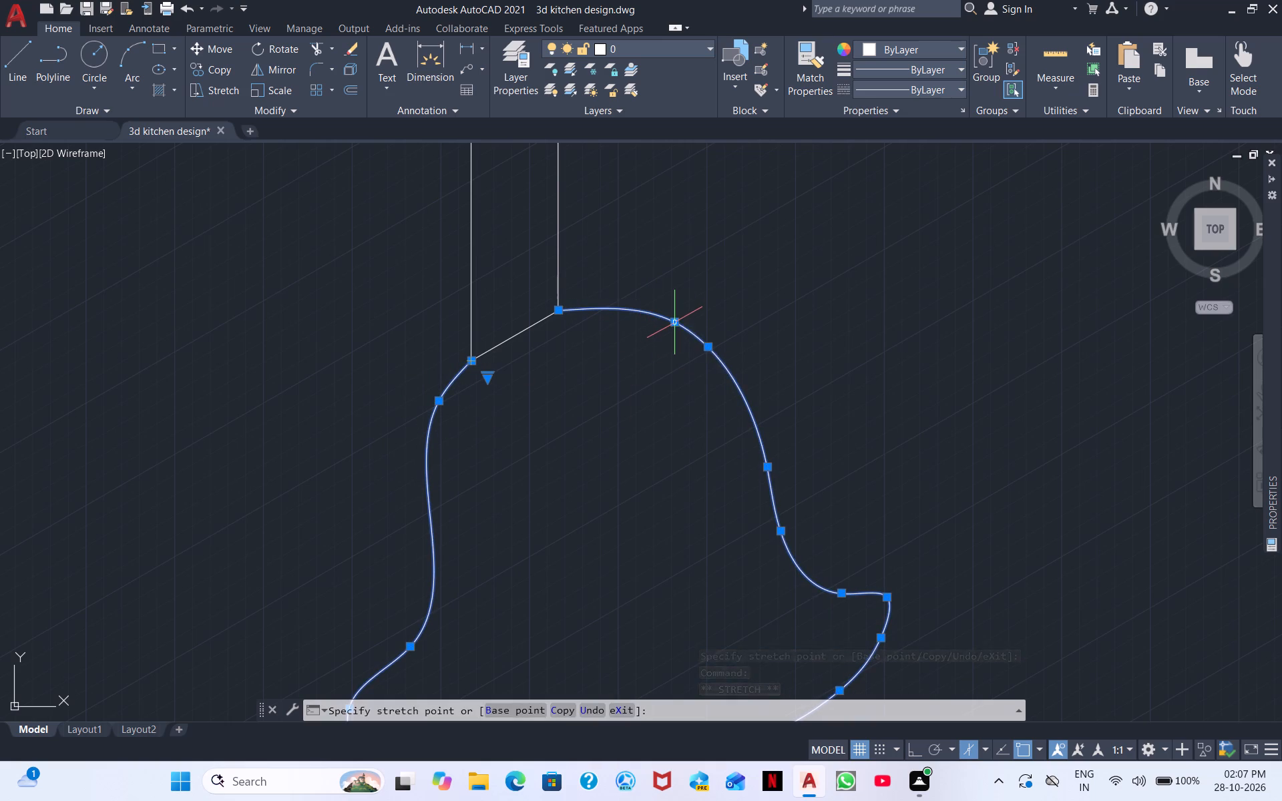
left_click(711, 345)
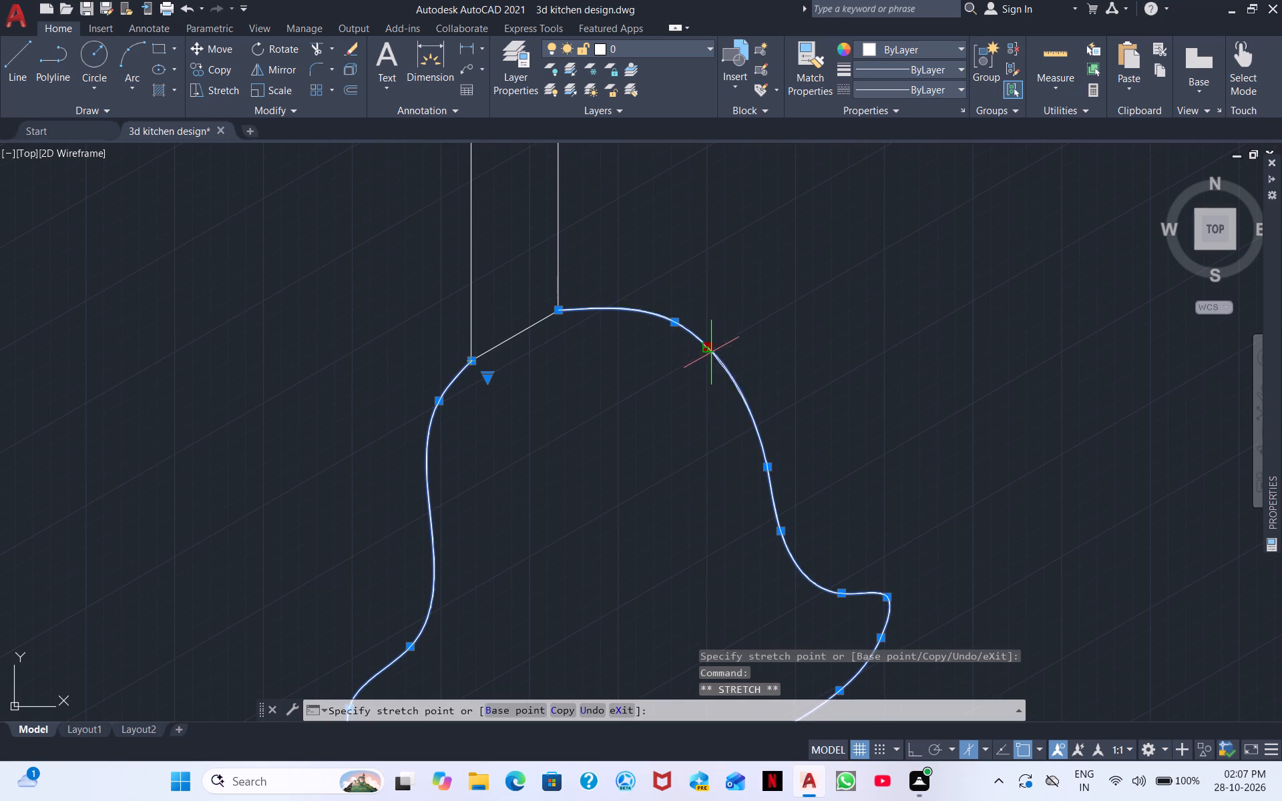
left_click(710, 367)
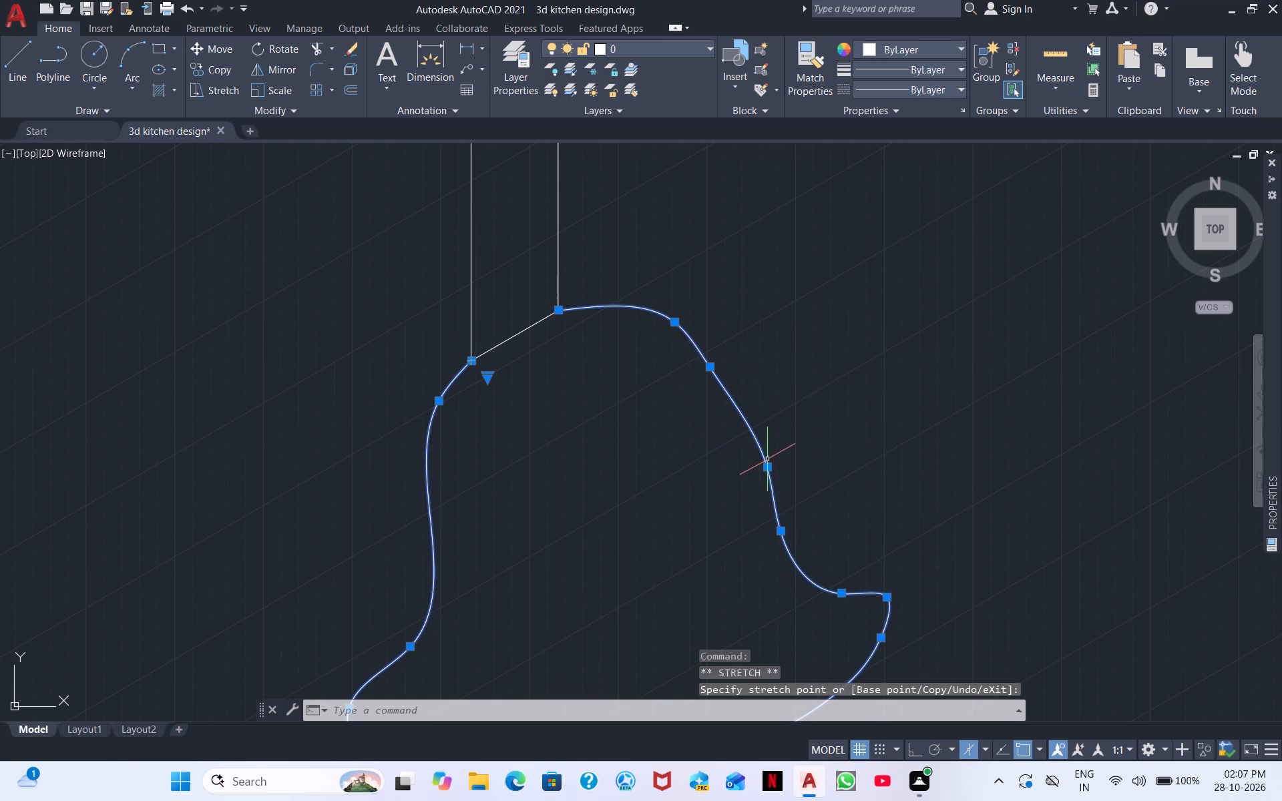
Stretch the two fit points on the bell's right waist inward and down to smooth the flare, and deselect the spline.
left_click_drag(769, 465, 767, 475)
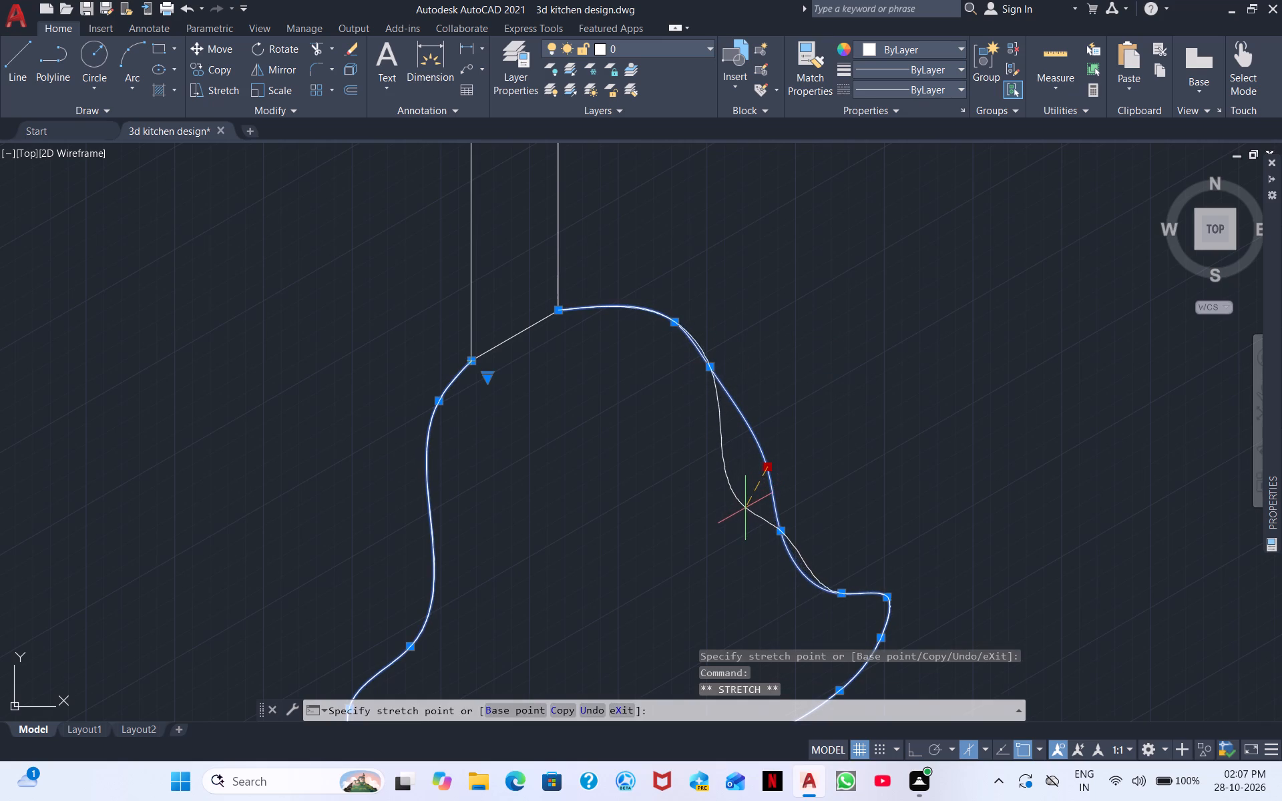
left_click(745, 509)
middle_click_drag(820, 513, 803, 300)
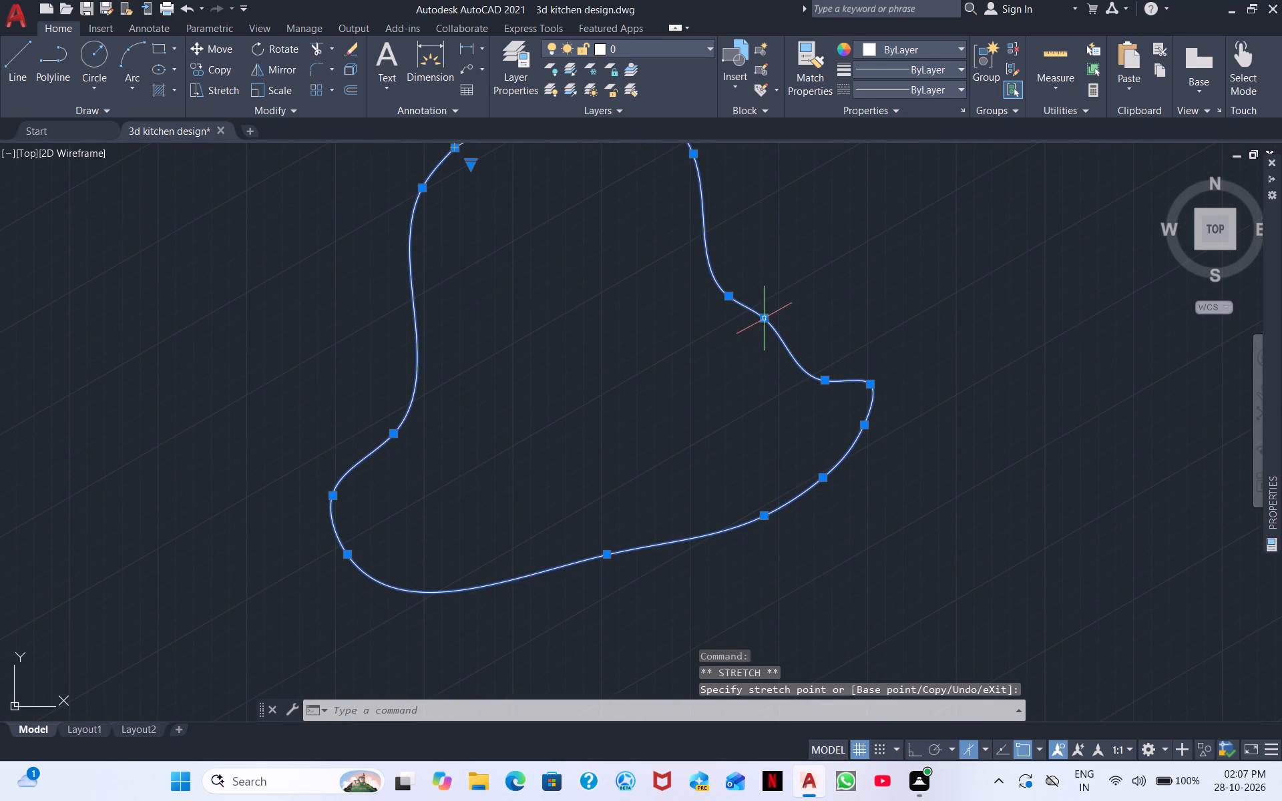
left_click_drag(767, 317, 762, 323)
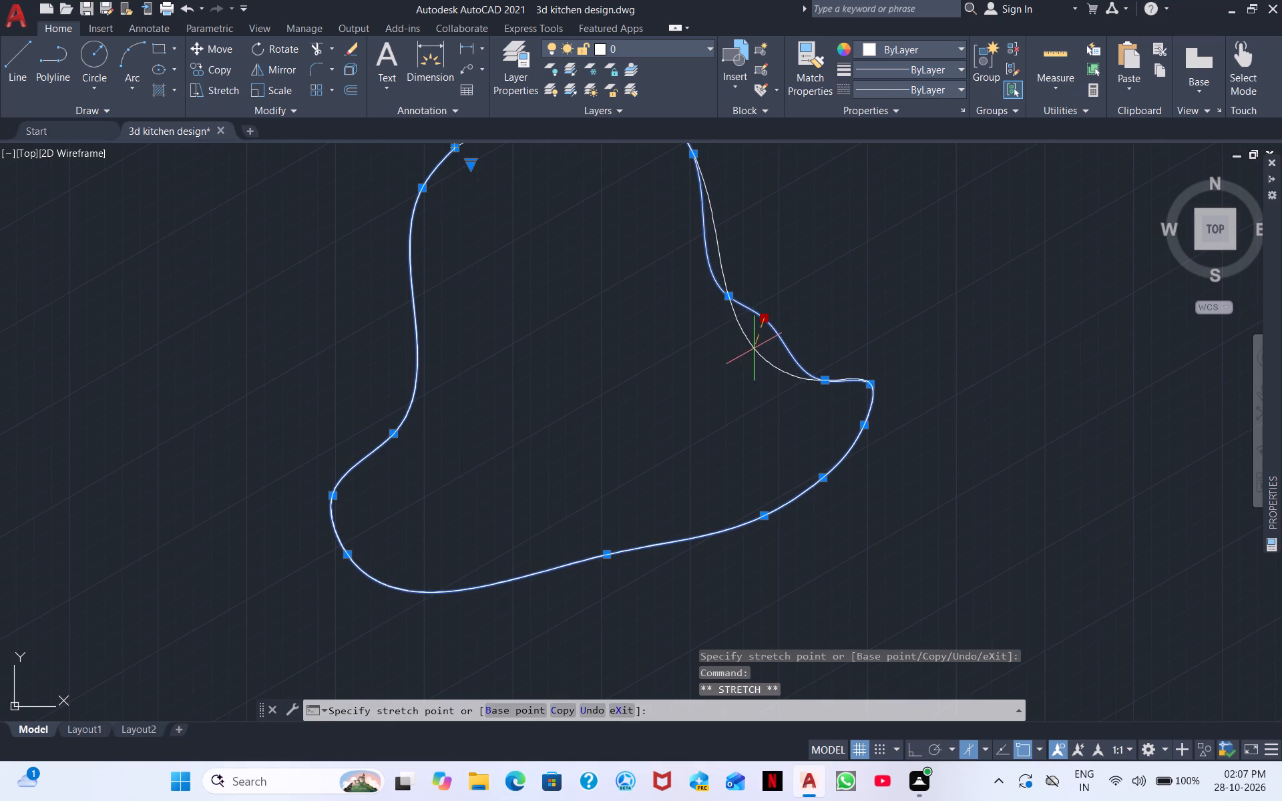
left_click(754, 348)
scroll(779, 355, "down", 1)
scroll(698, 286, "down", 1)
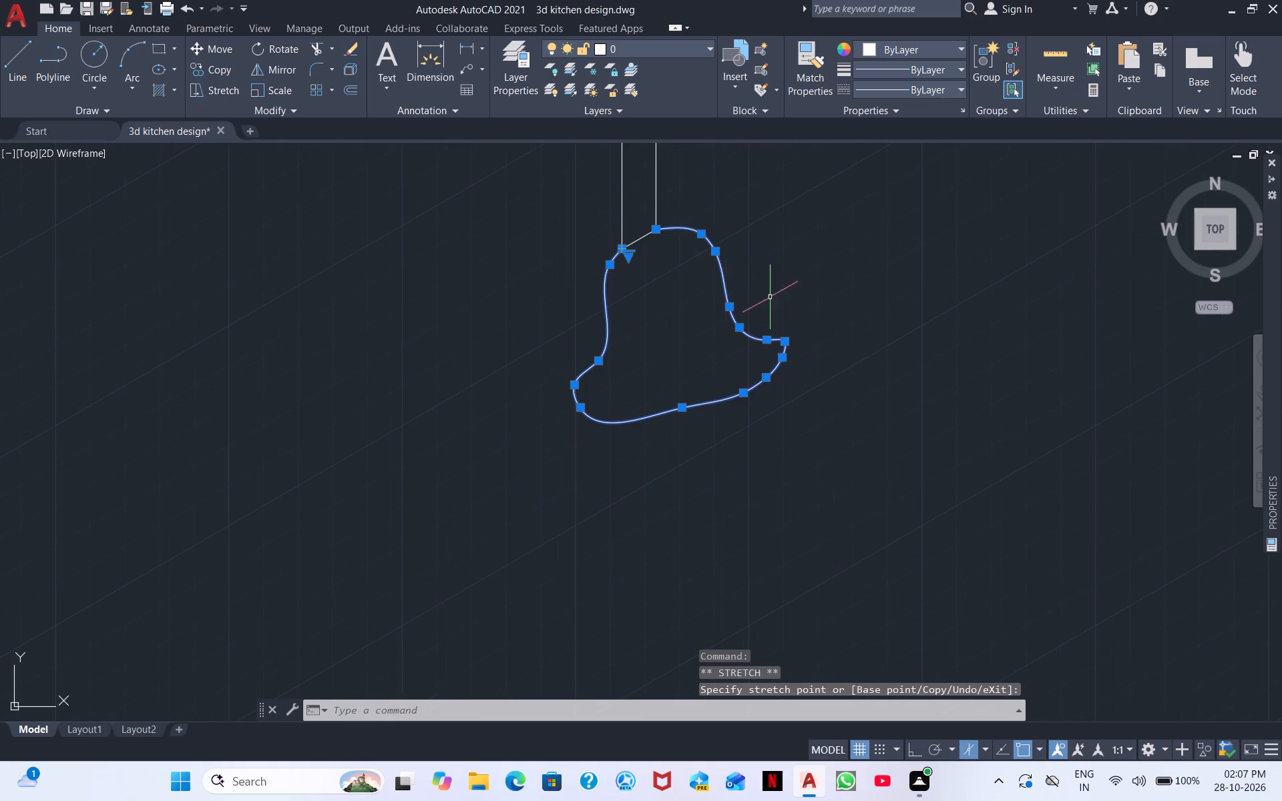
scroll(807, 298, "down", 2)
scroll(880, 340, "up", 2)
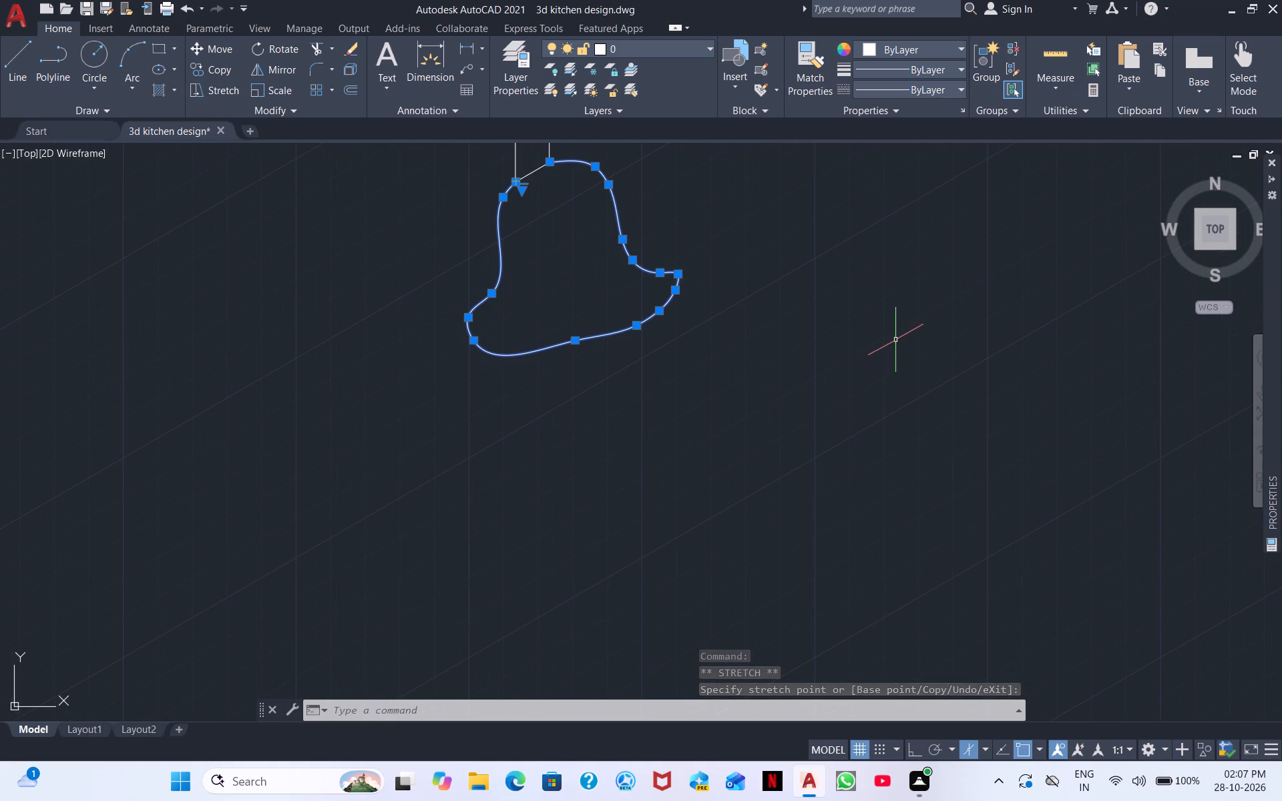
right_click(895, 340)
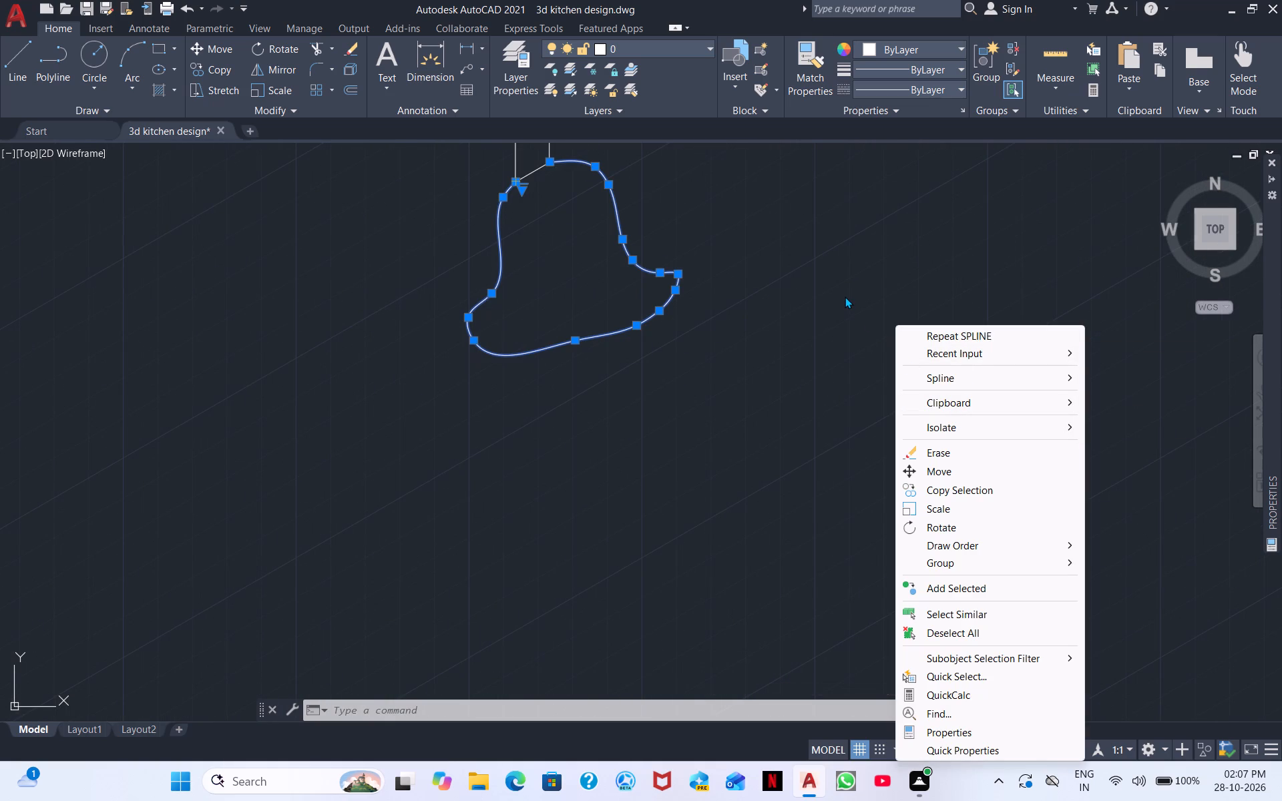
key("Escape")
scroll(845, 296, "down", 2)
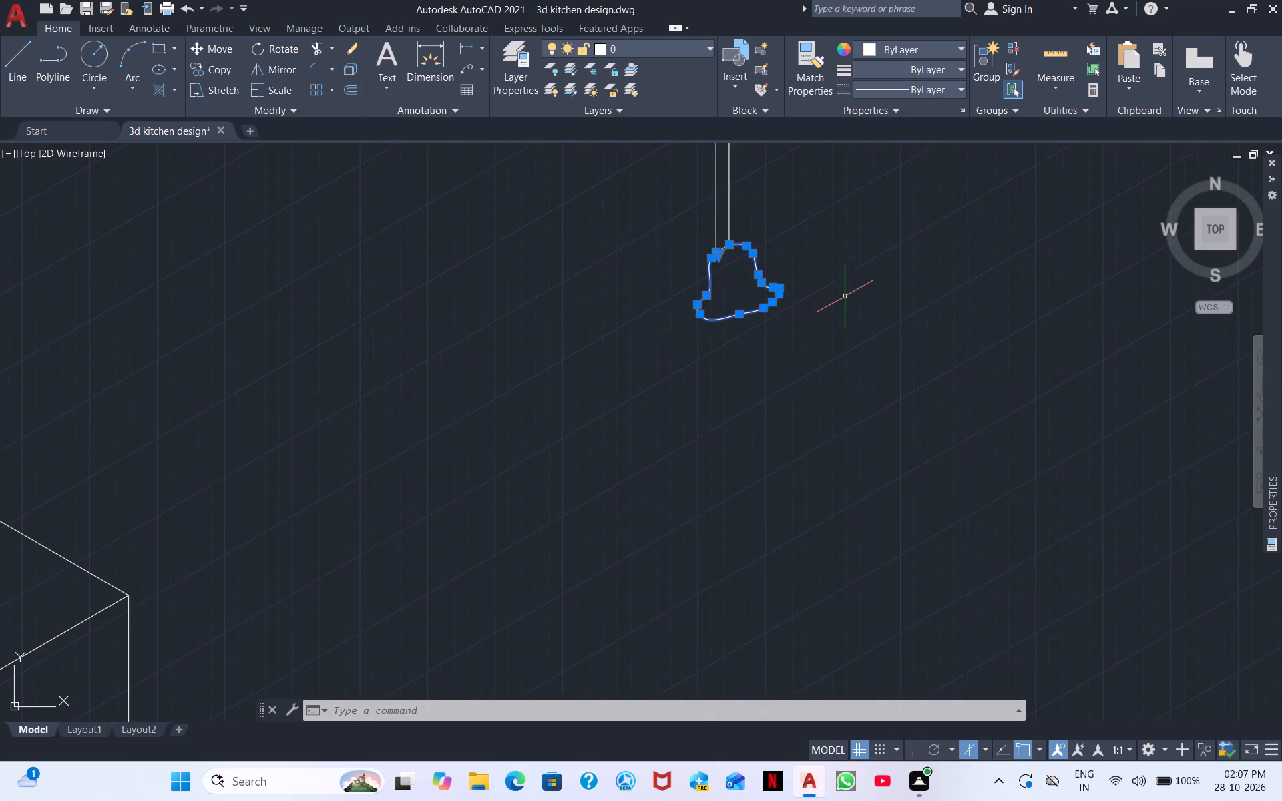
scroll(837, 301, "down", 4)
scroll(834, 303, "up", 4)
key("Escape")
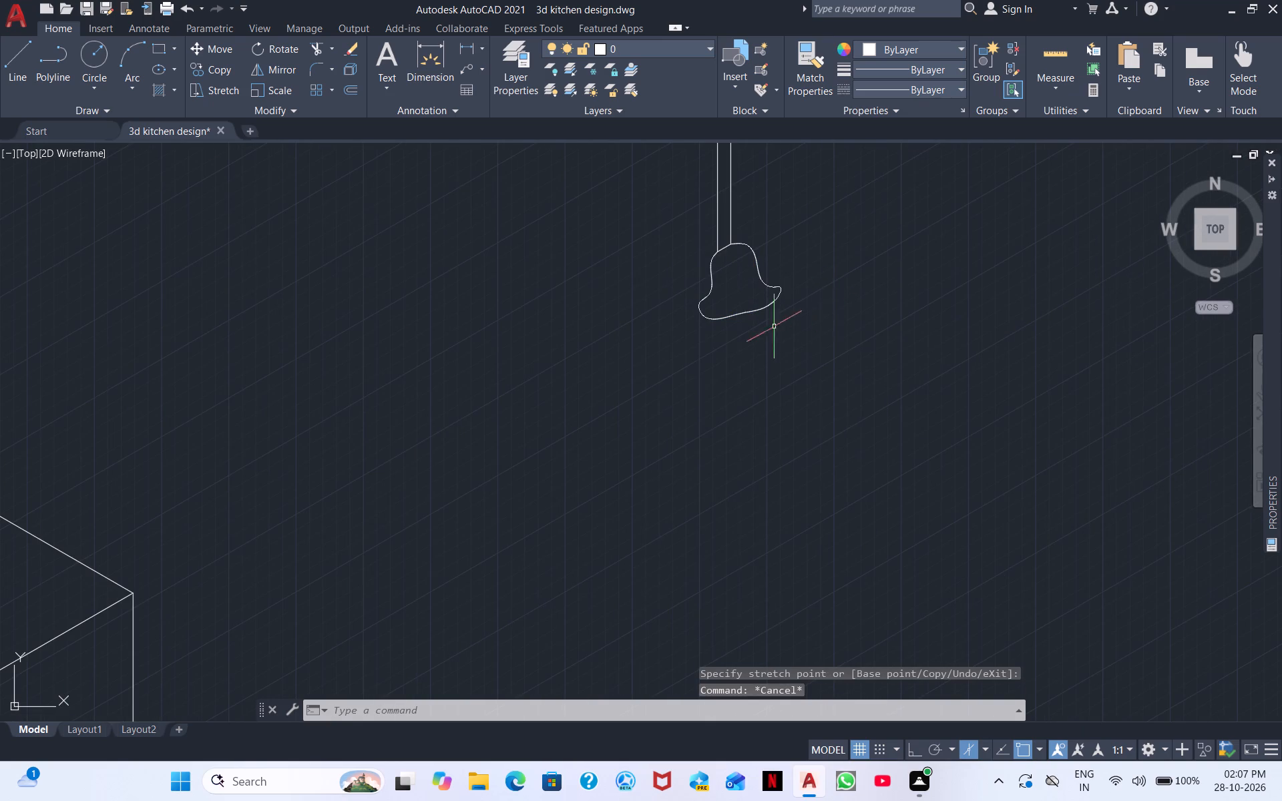
Erase the bell-shaped spline at the foot of the slender upright.
middle_click_drag(752, 354, 536, 507)
scroll(541, 430, "down", 2)
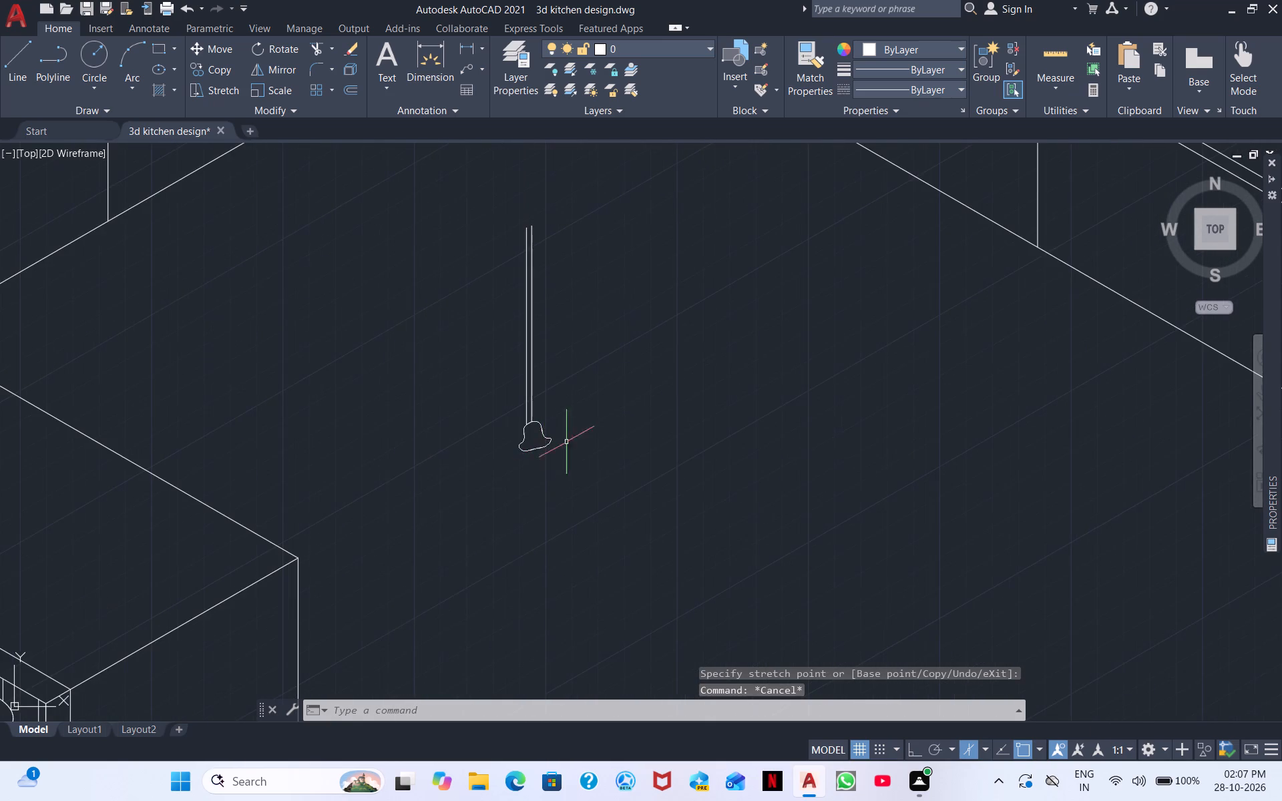
scroll(584, 437, "up", 3)
key("Escape")
left_click_drag(451, 487, 385, 453)
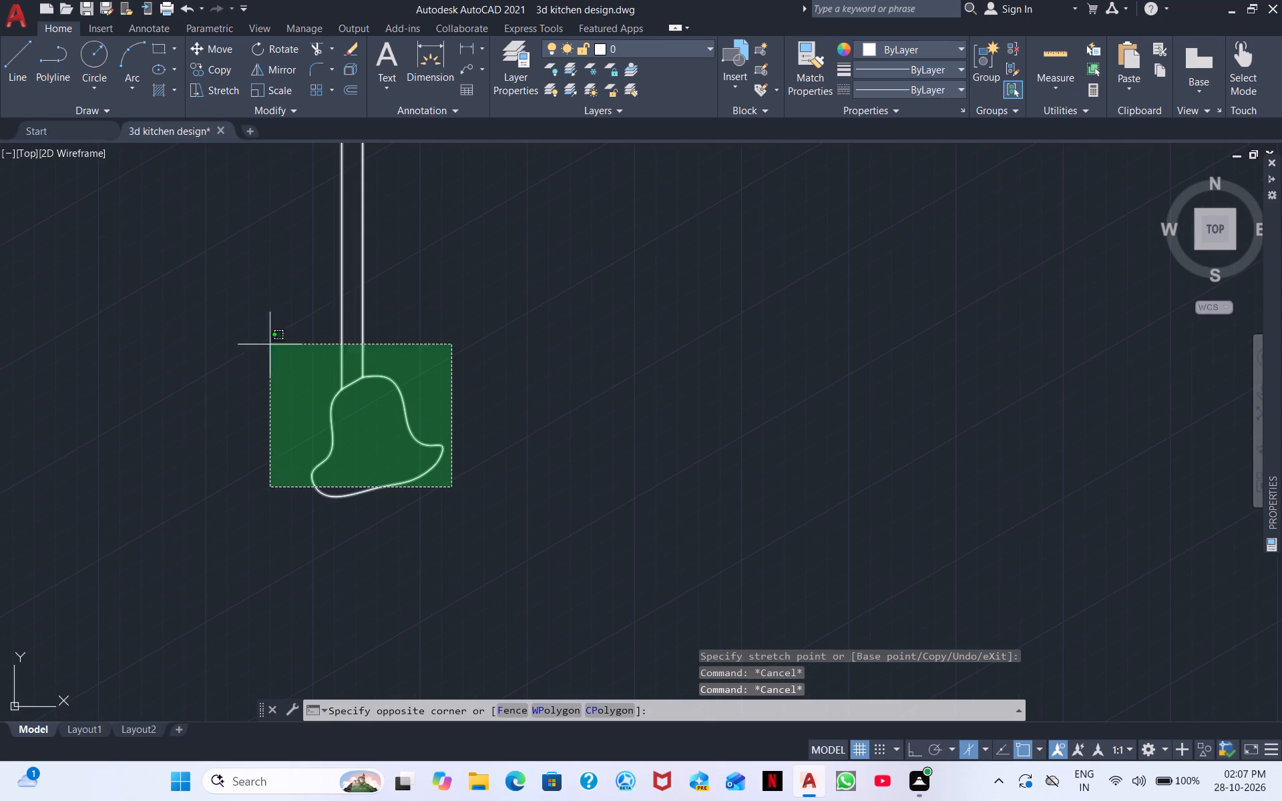
left_click(300, 401)
right_click(628, 396)
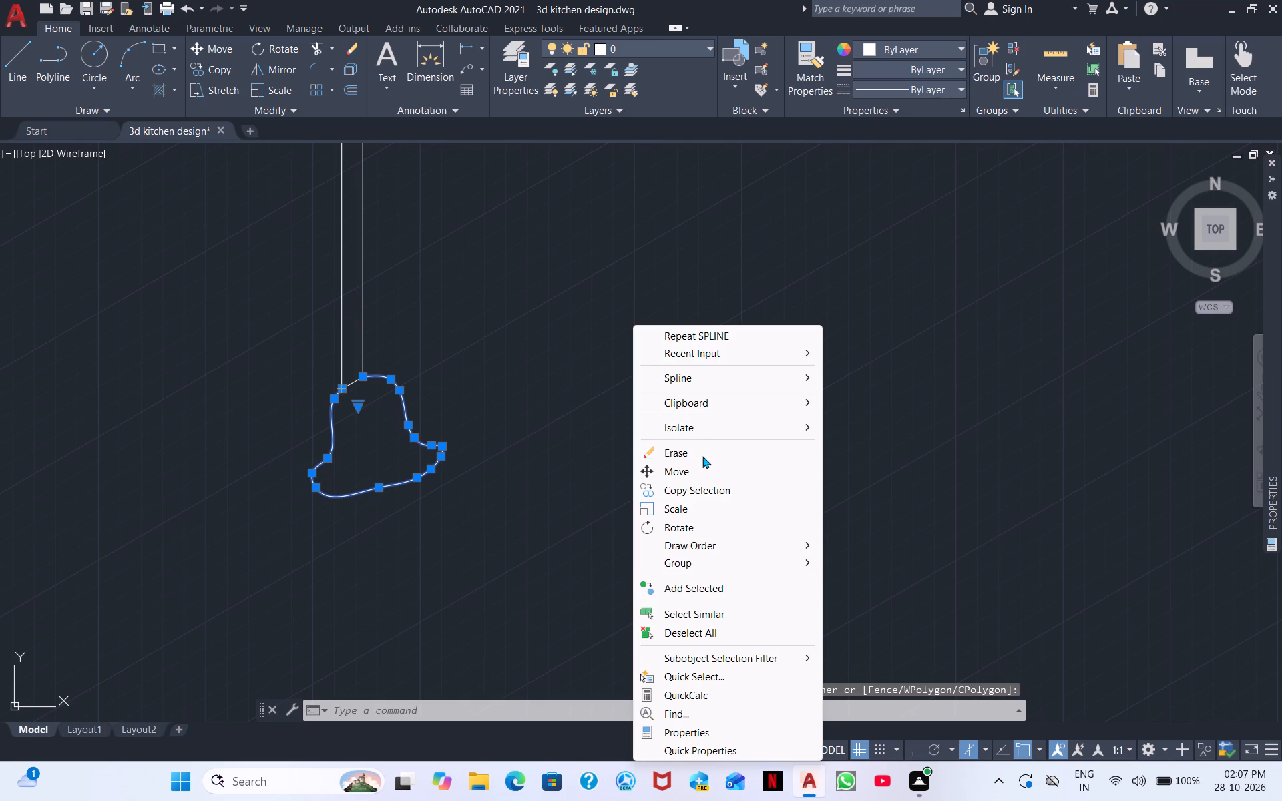
left_click(700, 448)
Draw a chain of six connected line segments from the upright's lower-left corner, slanting down-left and curving round a bowl-like base toward the right.
scroll(388, 377, "up", 2)
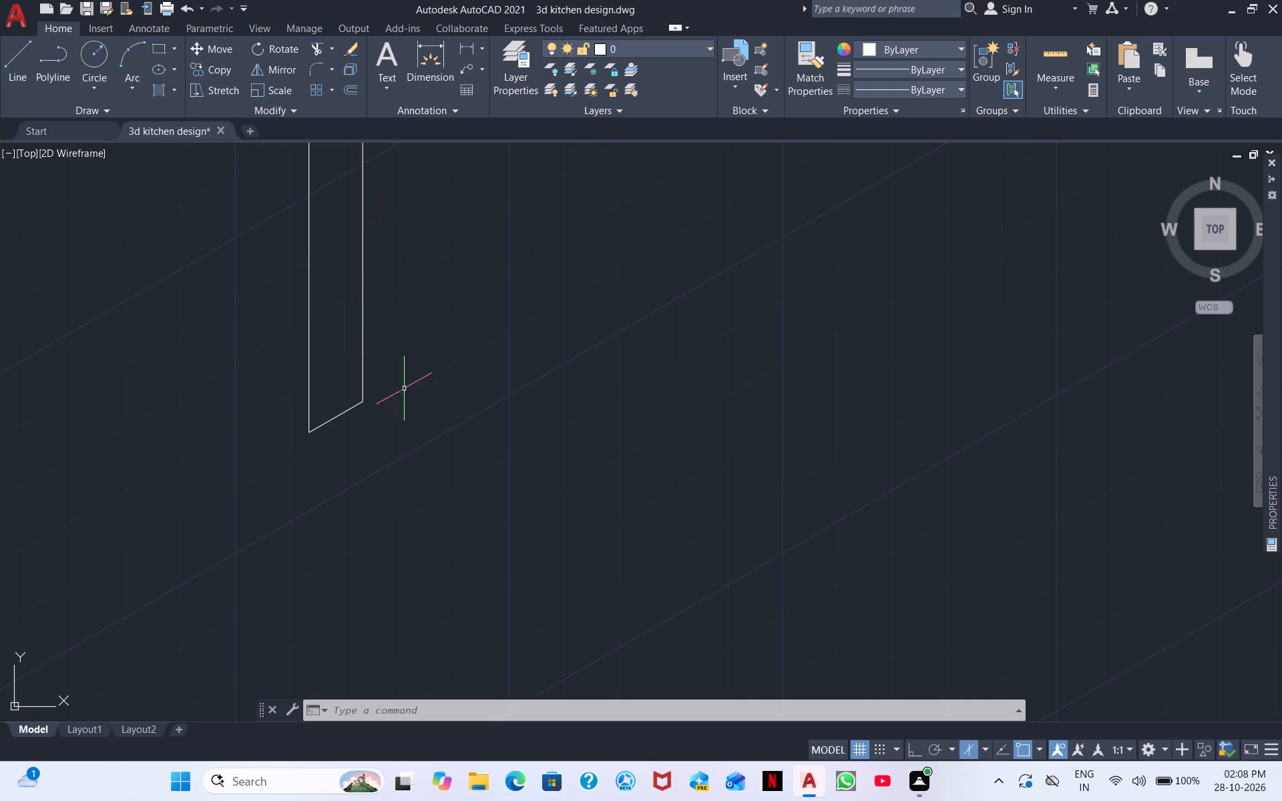
scroll(489, 326, "up", 1)
scroll(494, 339, "down", 4)
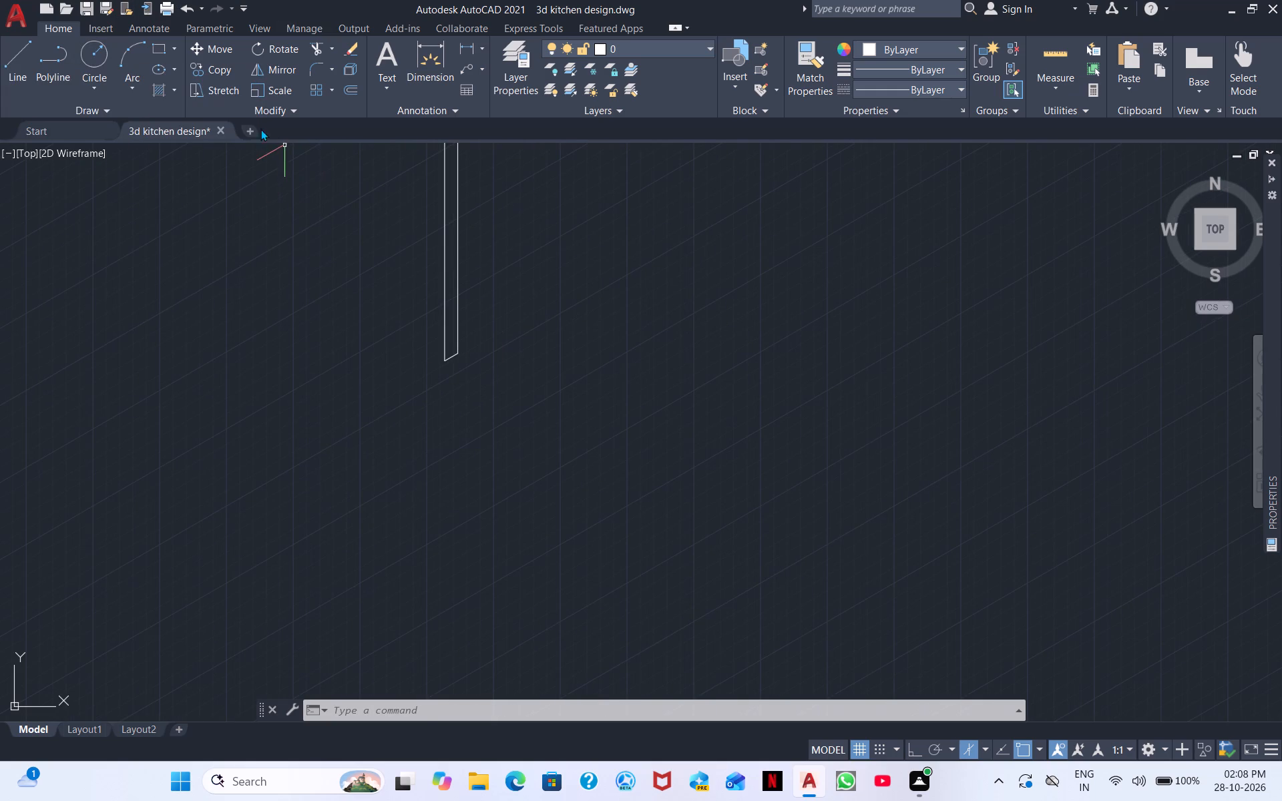
left_click(7, 63)
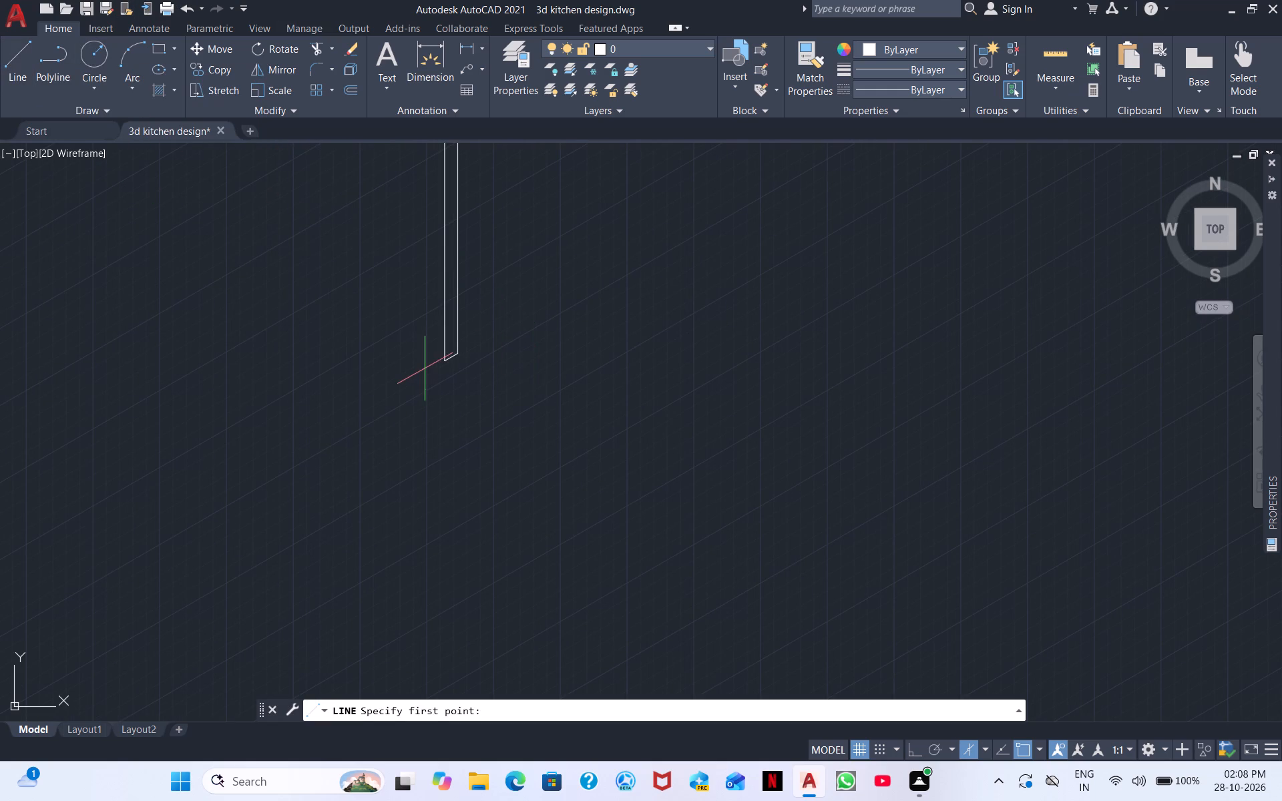
scroll(425, 368, "up", 3)
left_click(499, 336)
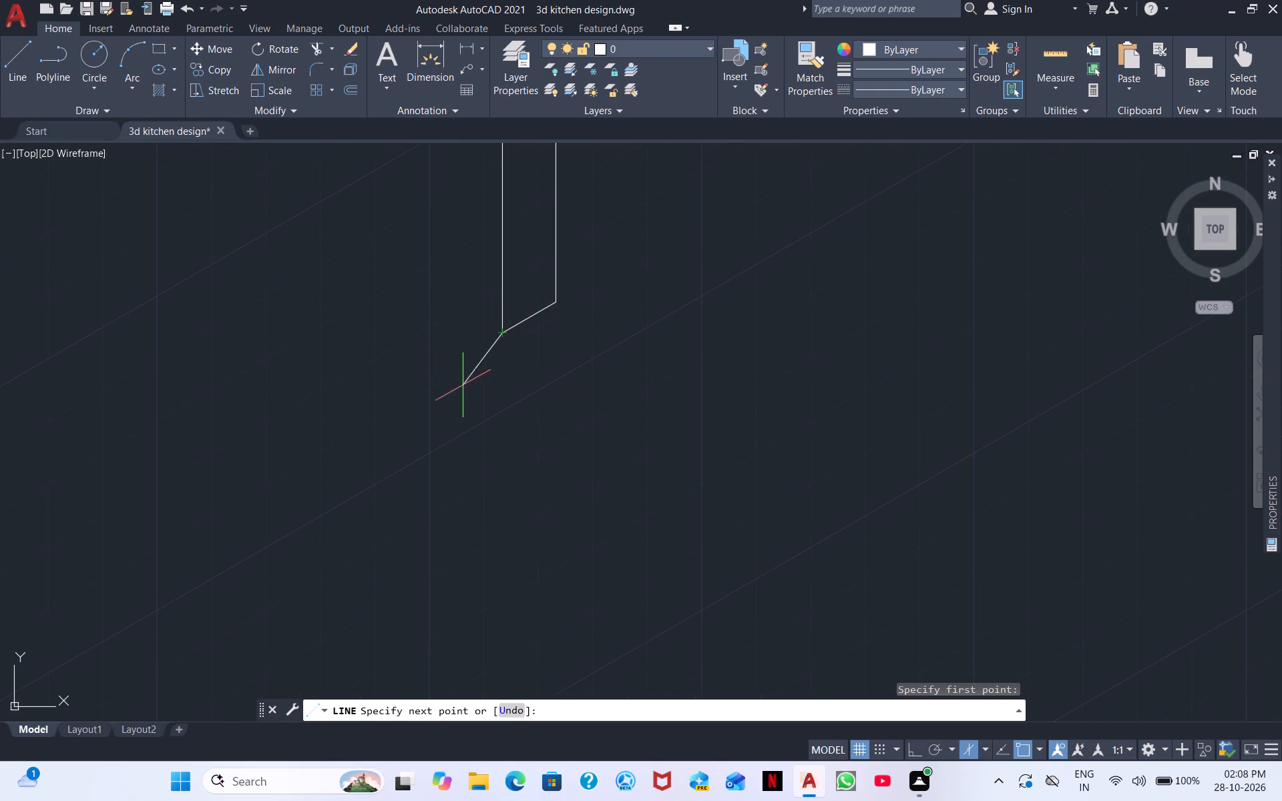
left_click(436, 505)
double_click(433, 590)
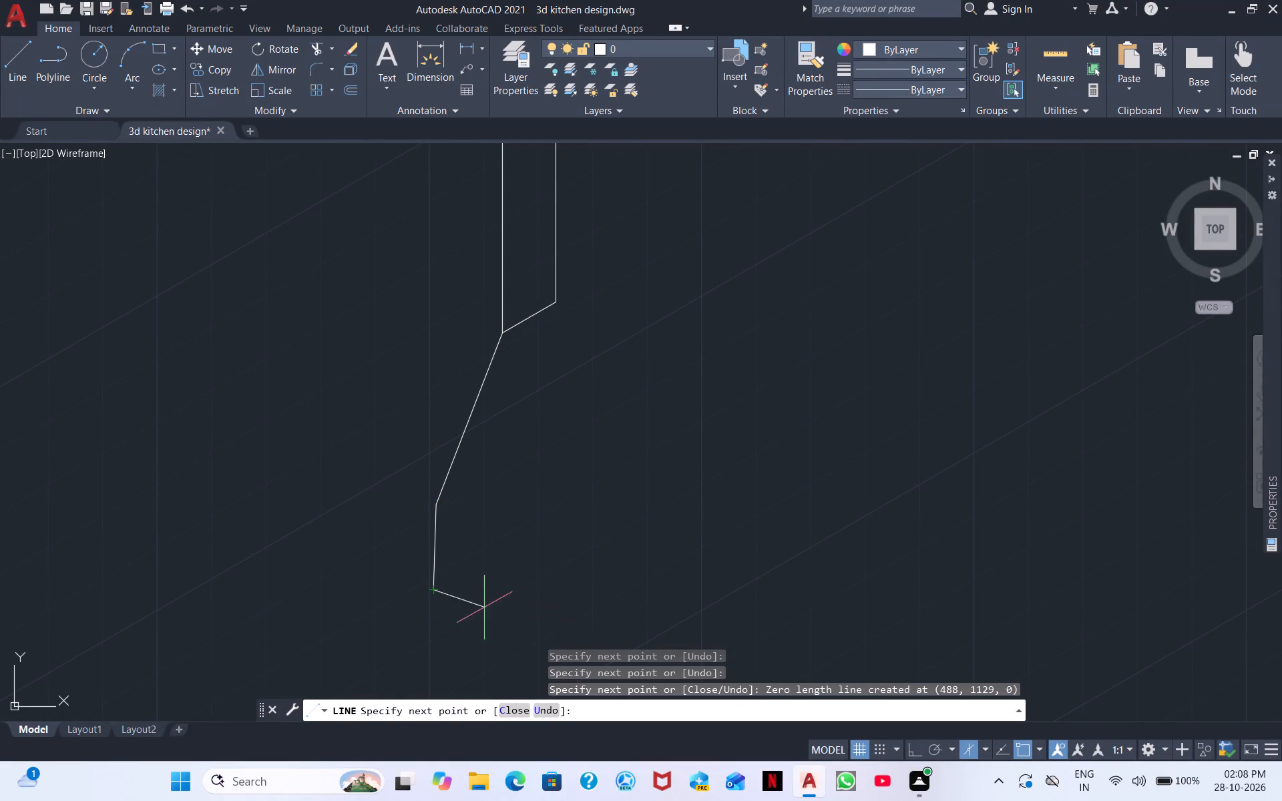
double_click(461, 637)
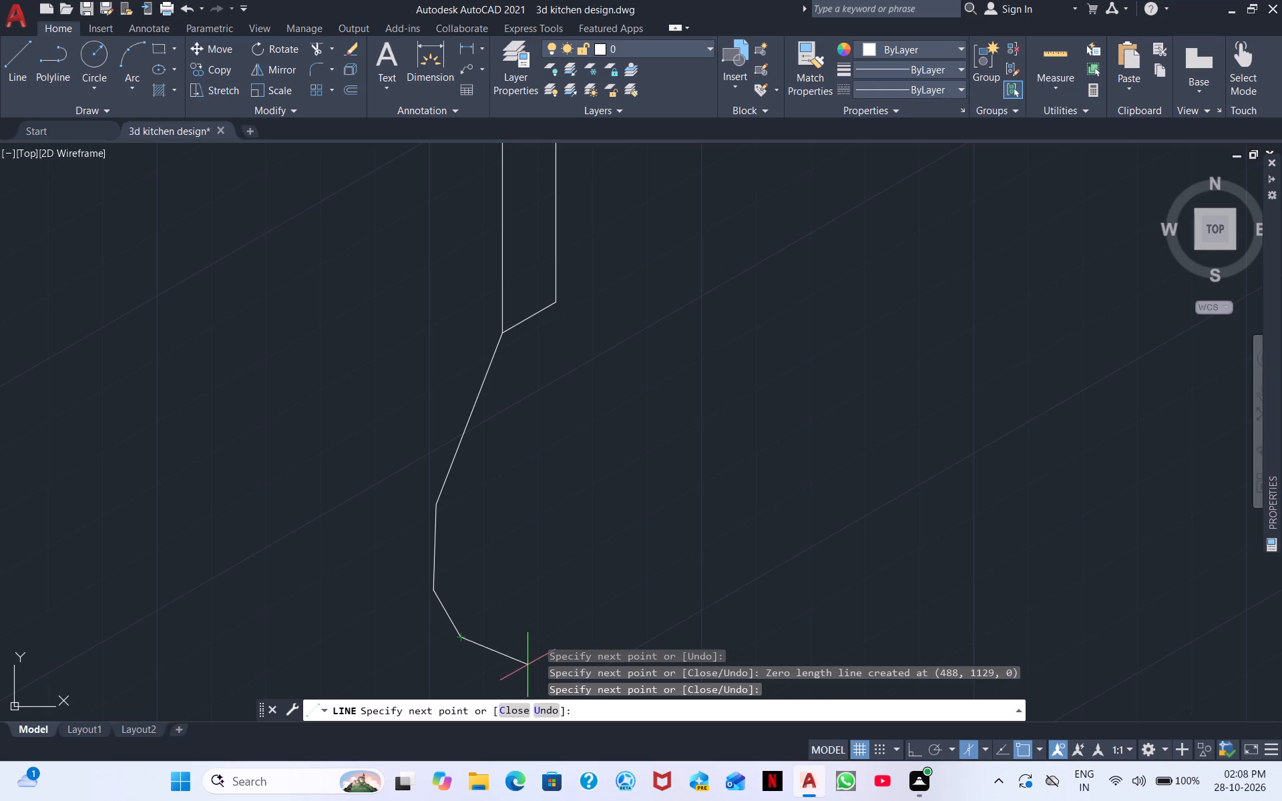
left_click(534, 682)
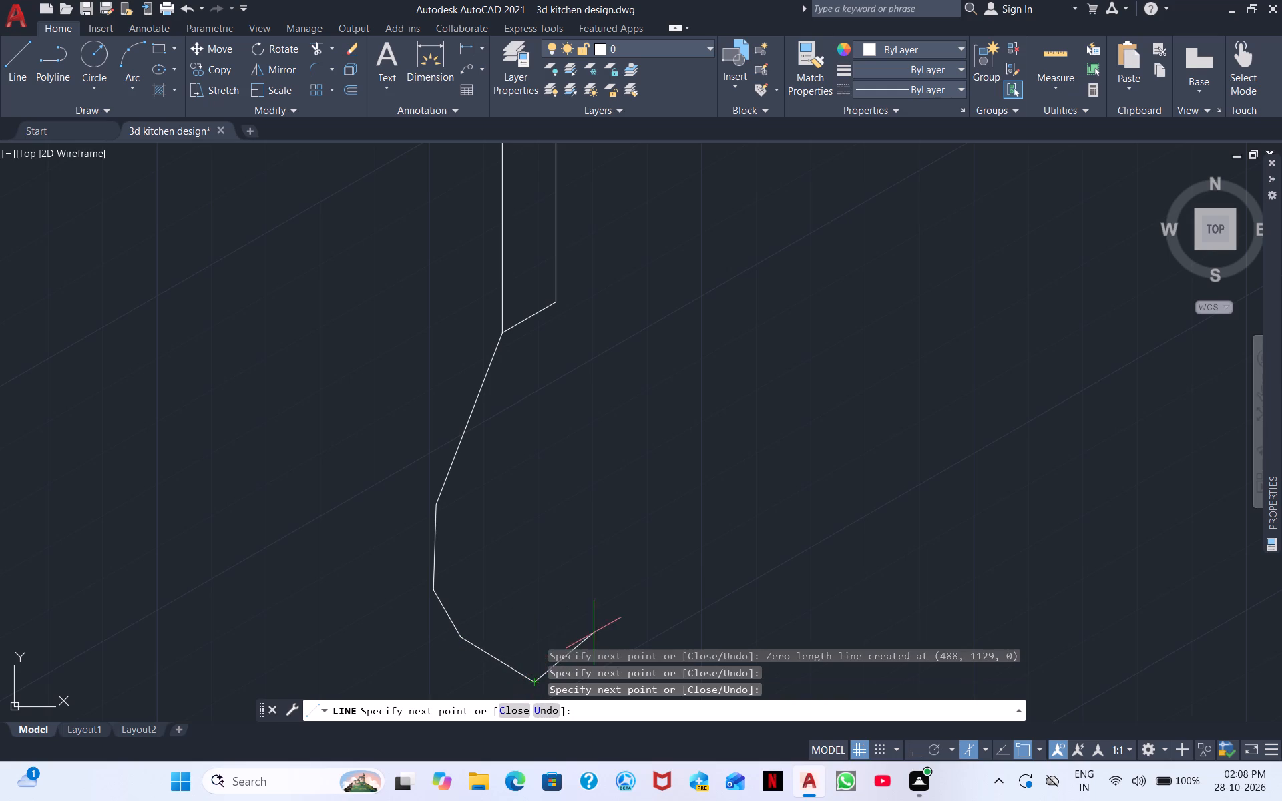
middle_click_drag(592, 589, 533, 404)
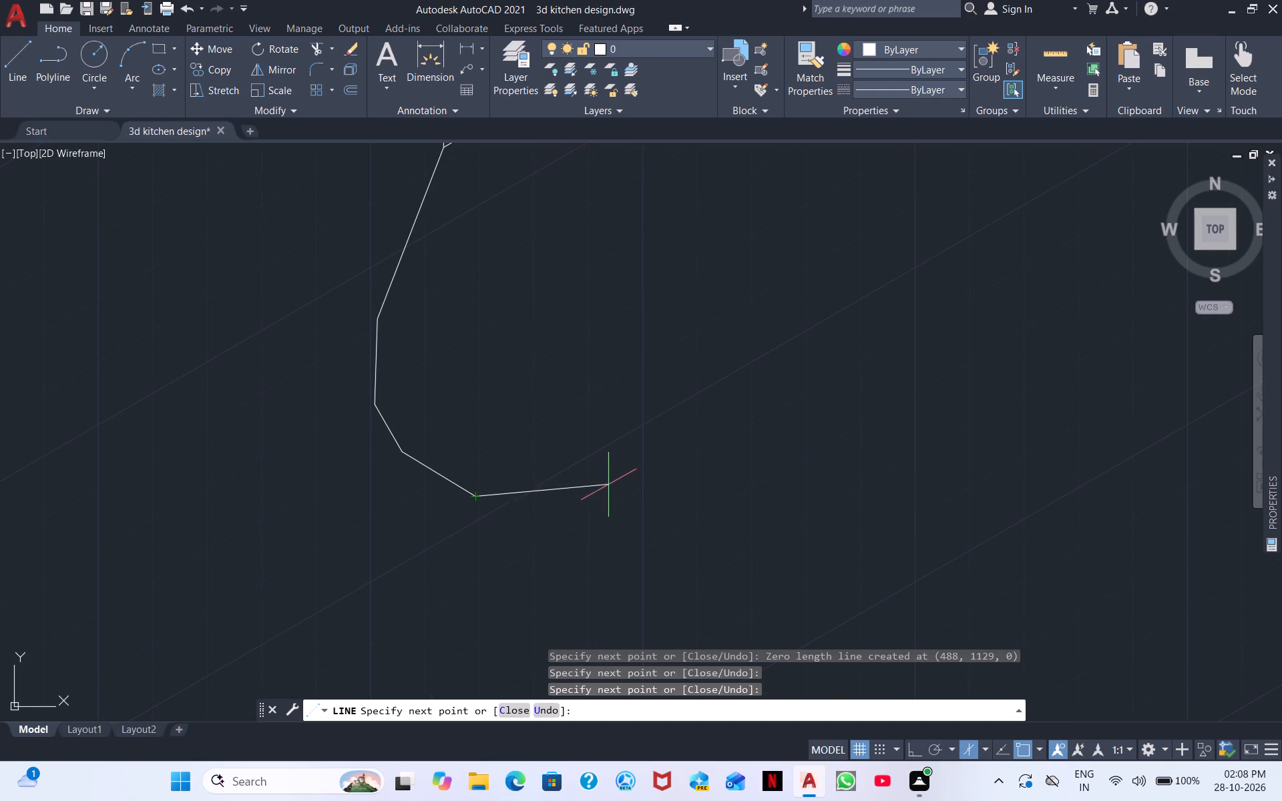
left_click(598, 506)
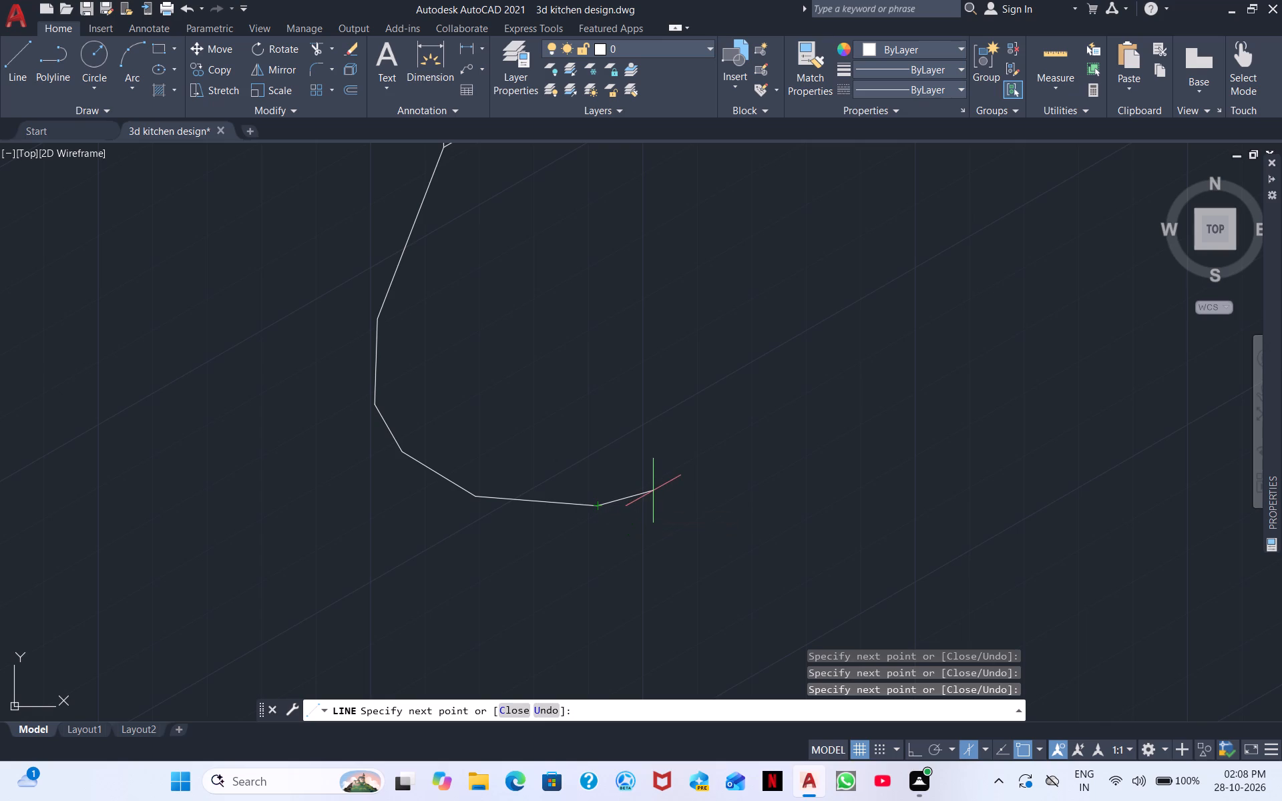
left_click(656, 488)
key("grave")
key("Escape")
Erase the slanted first segment joining the upright's lower-left corner to the curved base outline.
scroll(710, 460, "down", 3)
middle_click_drag(736, 427, 468, 556)
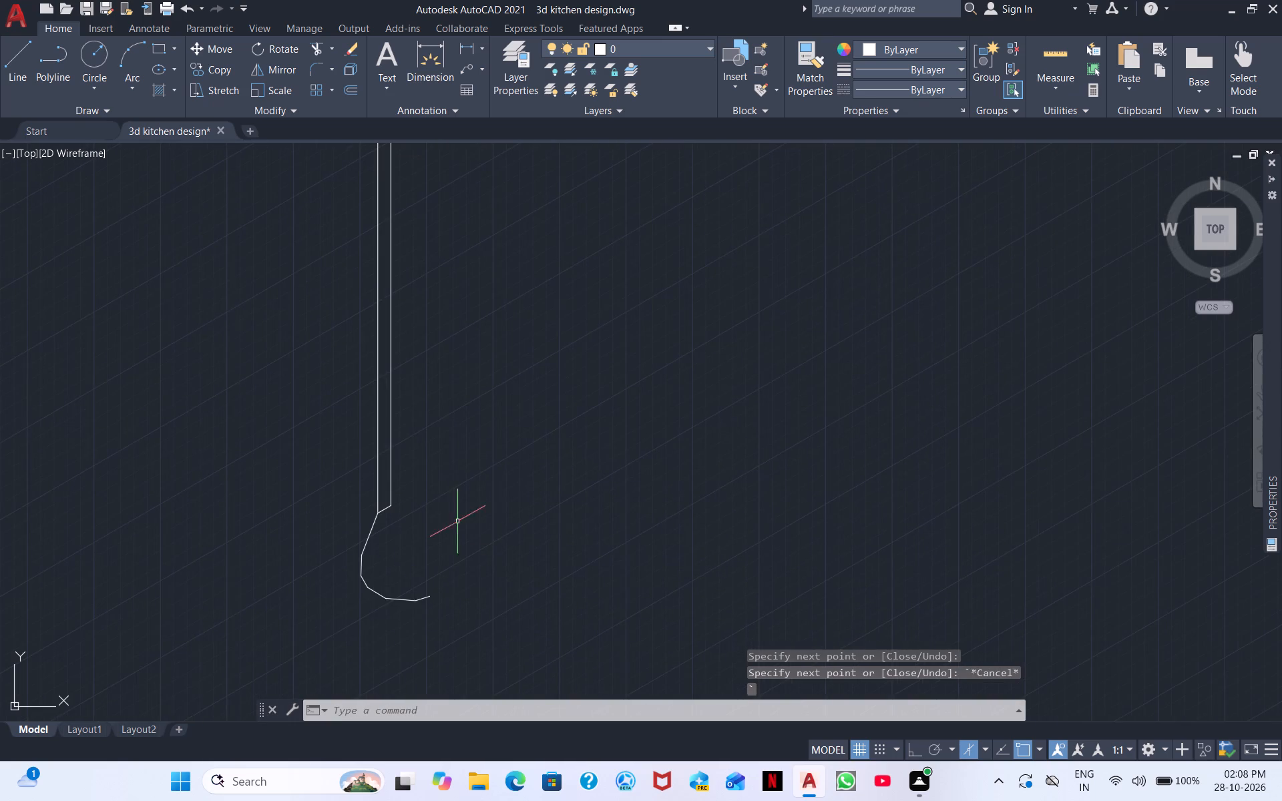
scroll(432, 479, "up", 2)
left_click_drag(296, 647, 290, 643)
left_click(226, 575)
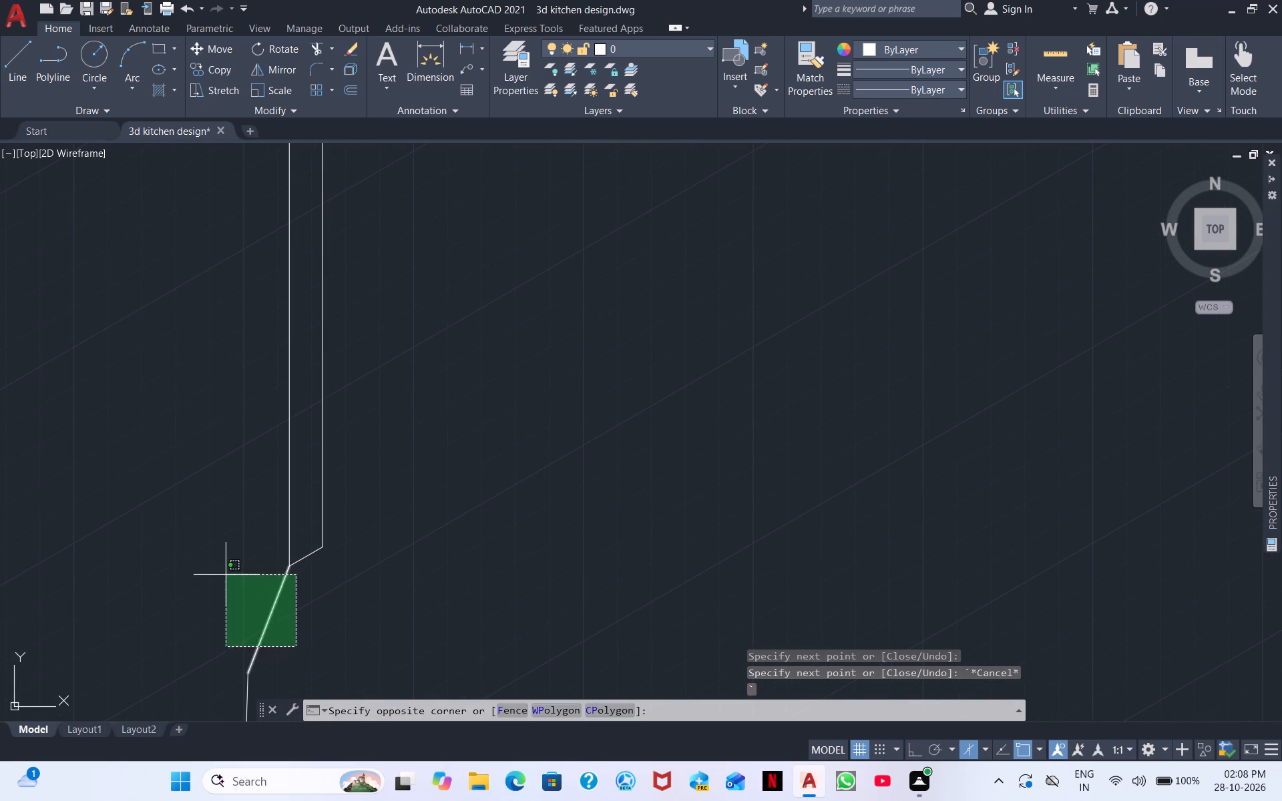
right_click(608, 542)
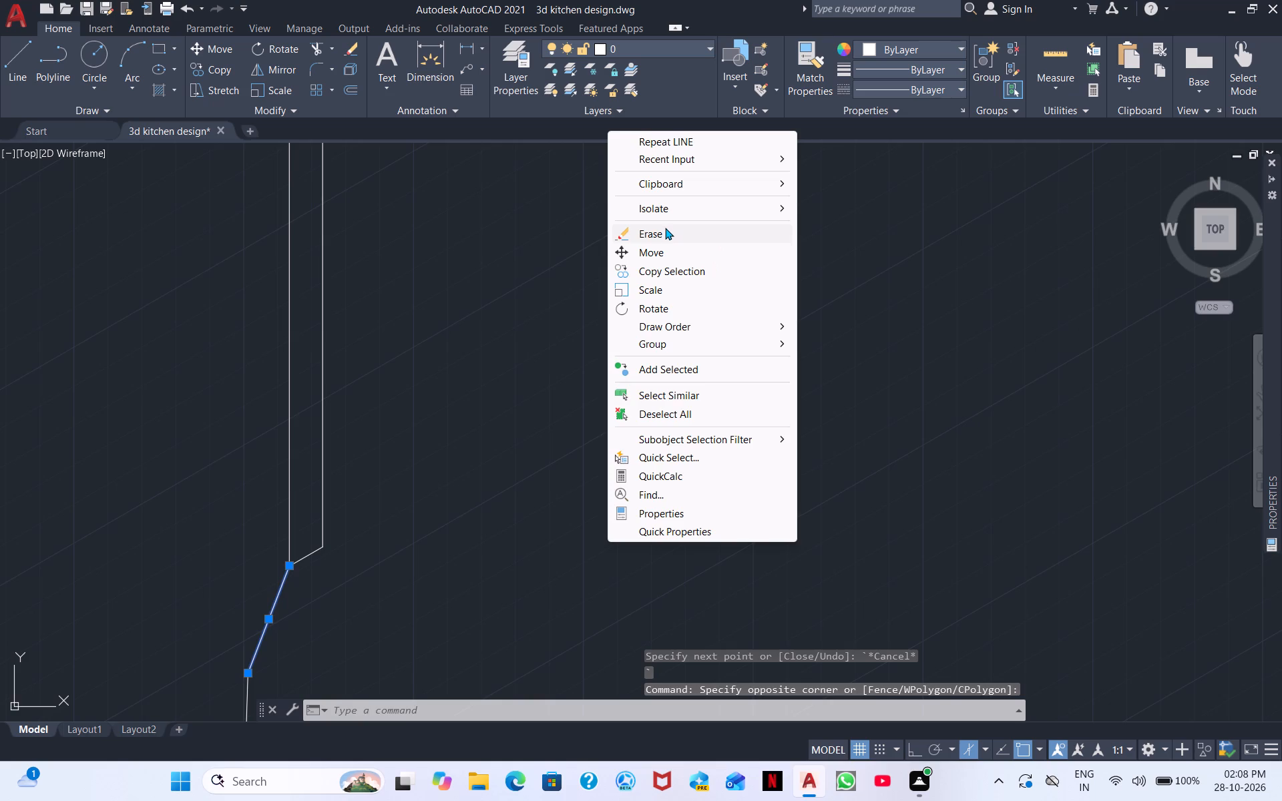
left_click(665, 228)
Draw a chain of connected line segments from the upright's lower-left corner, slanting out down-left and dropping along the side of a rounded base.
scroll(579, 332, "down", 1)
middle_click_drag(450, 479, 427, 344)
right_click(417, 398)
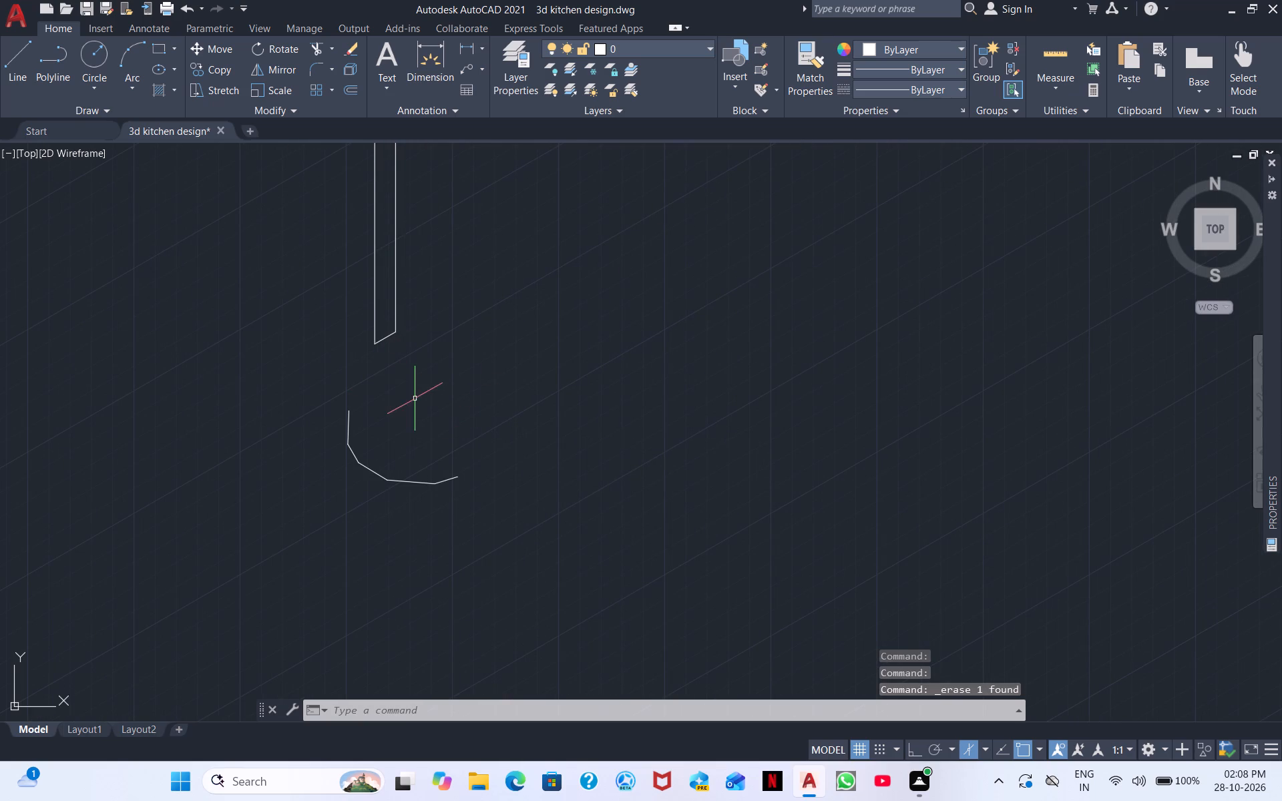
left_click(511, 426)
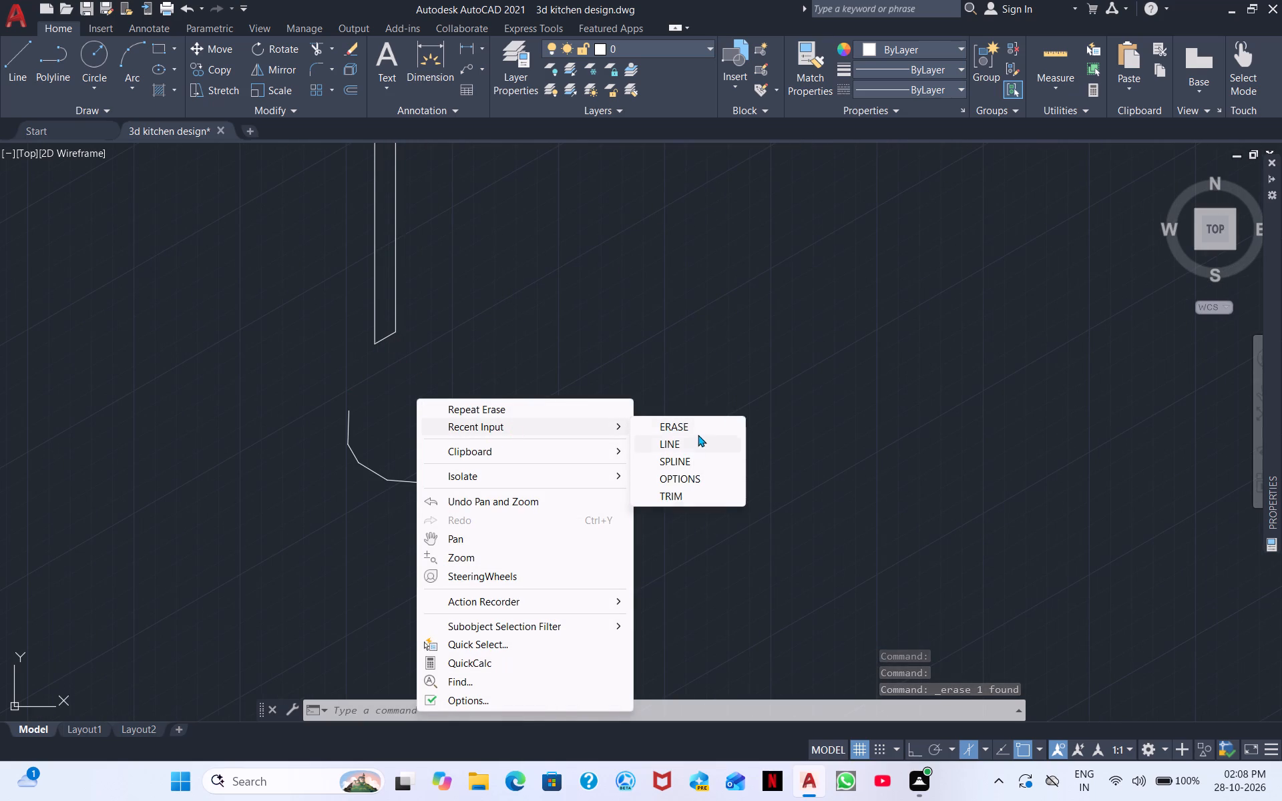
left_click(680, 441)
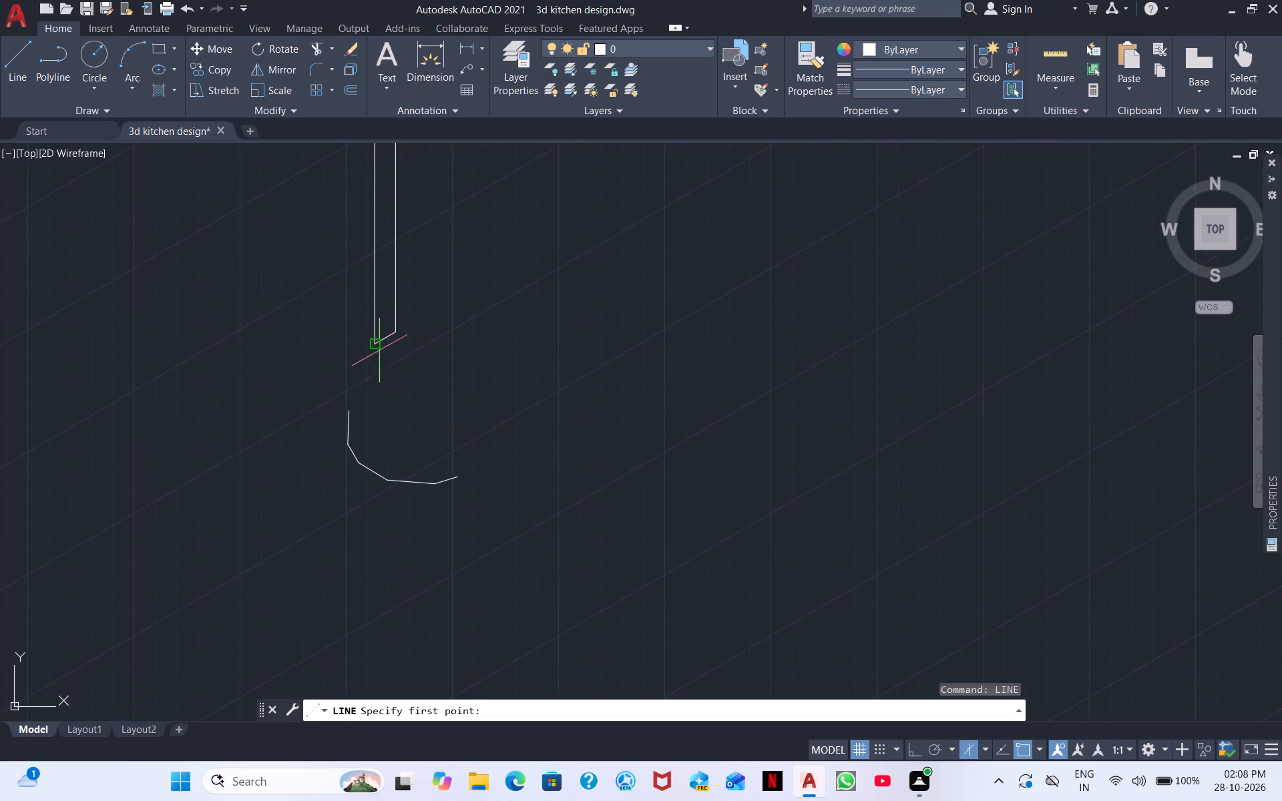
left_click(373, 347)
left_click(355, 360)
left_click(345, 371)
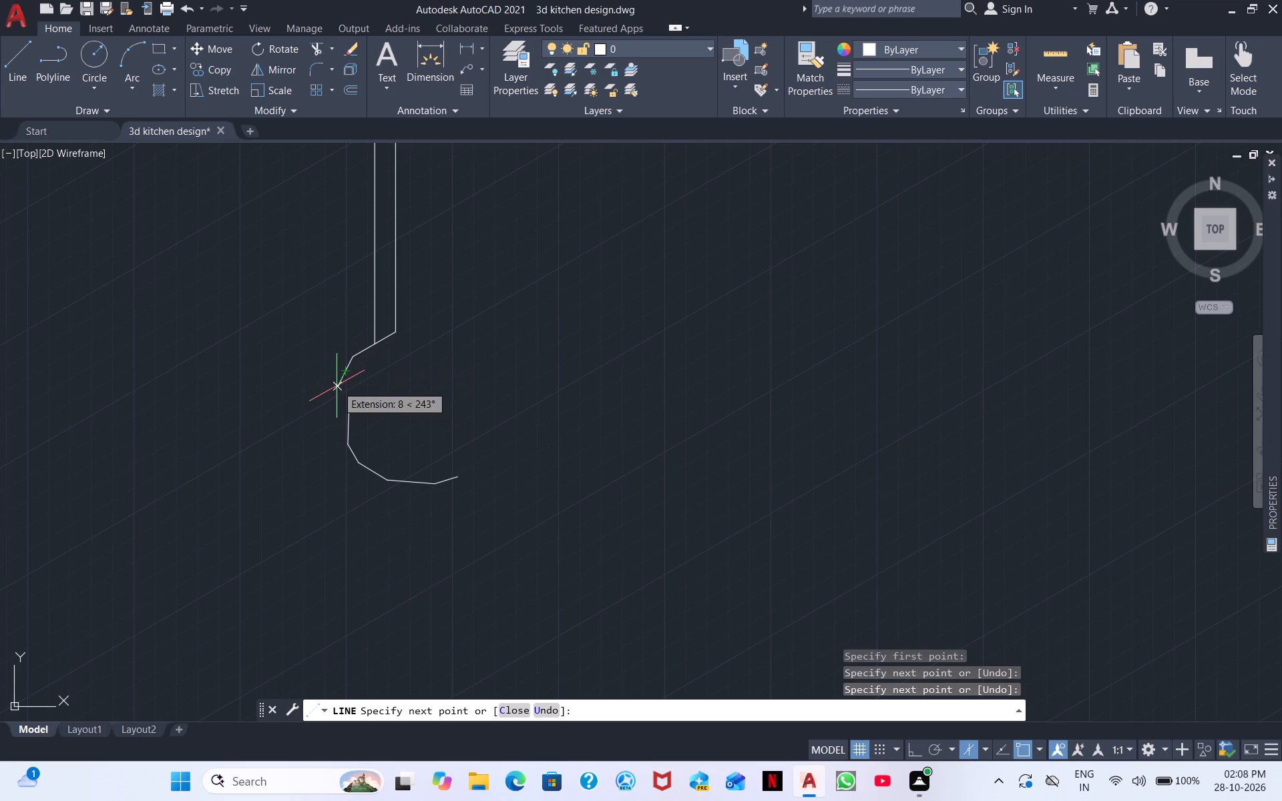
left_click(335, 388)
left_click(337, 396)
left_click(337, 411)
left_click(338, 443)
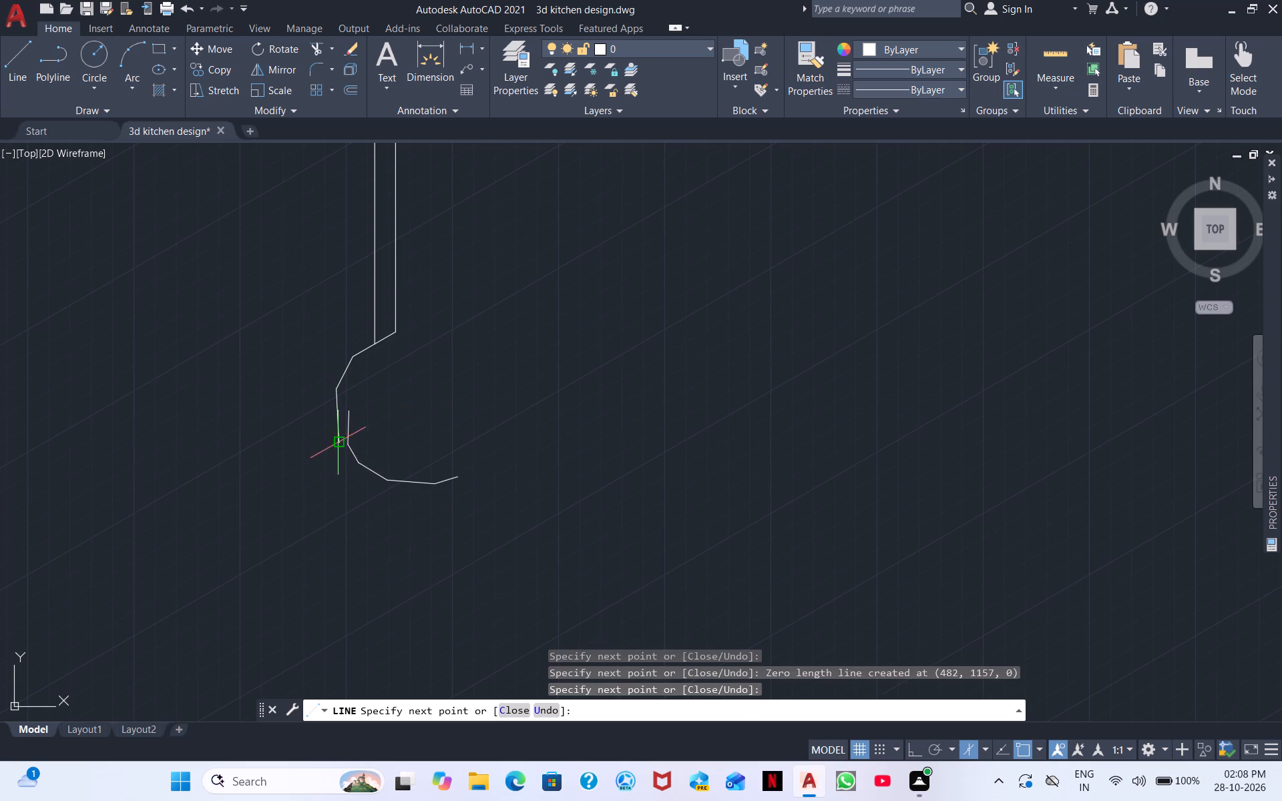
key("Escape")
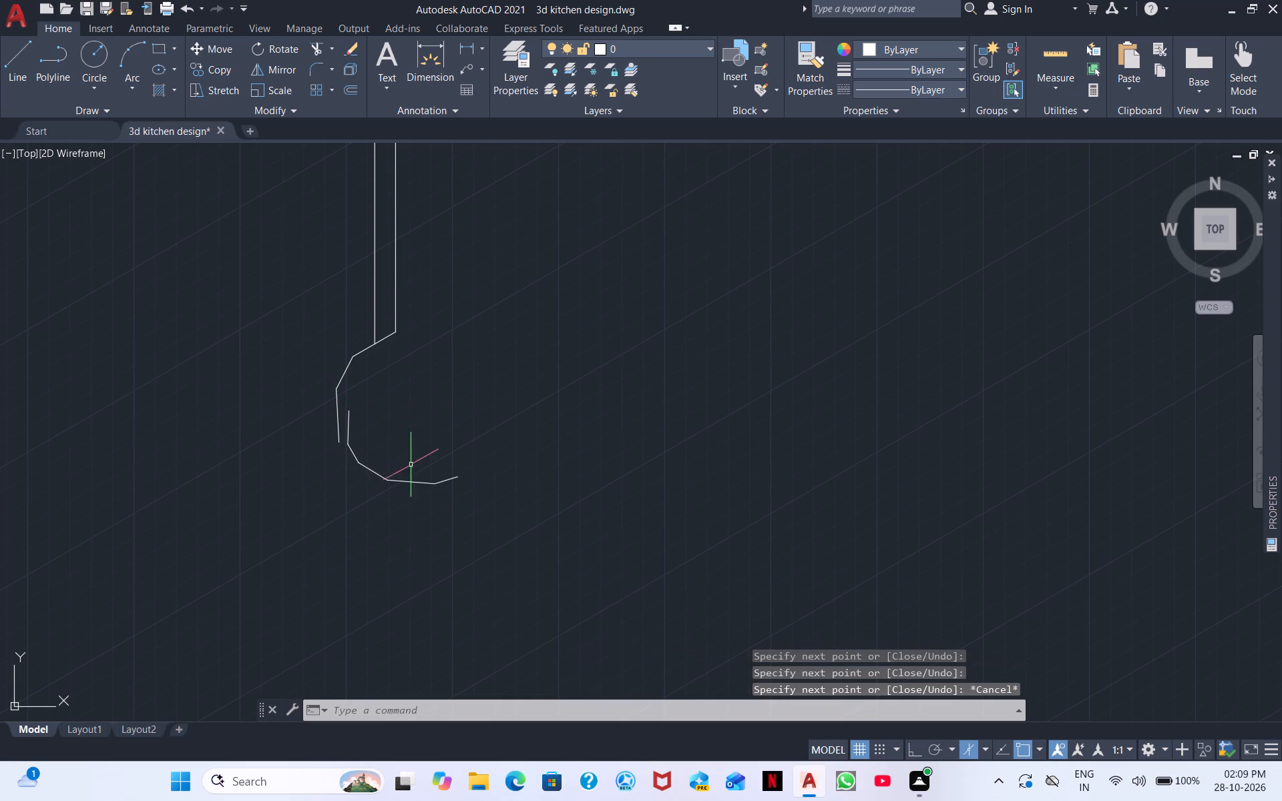
Erase the remaining segments of the earlier bowl-like base outline lying inside the newly drawn chain.
left_click_drag(465, 505, 411, 480)
left_click(370, 447)
scroll(351, 442, "up", 4)
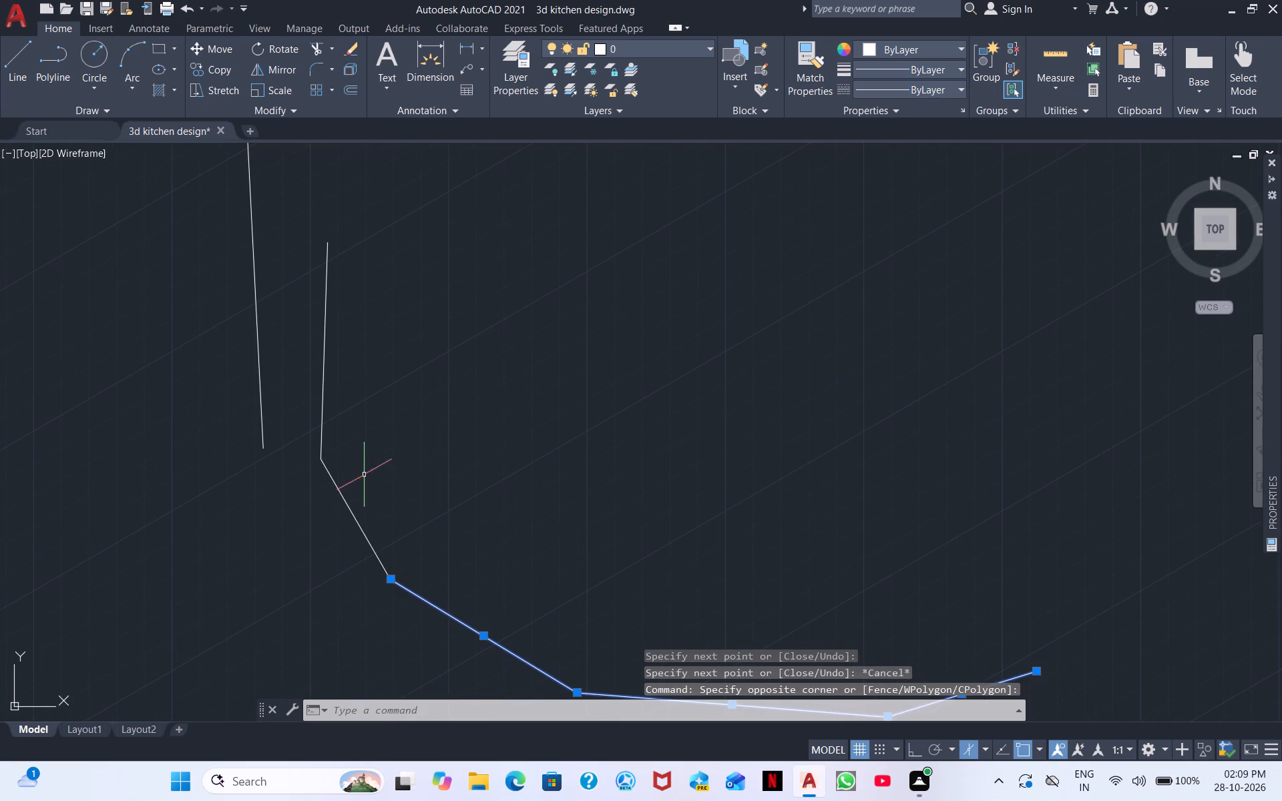
left_click(358, 513)
left_click(316, 416)
right_click_drag(648, 372, 656, 371)
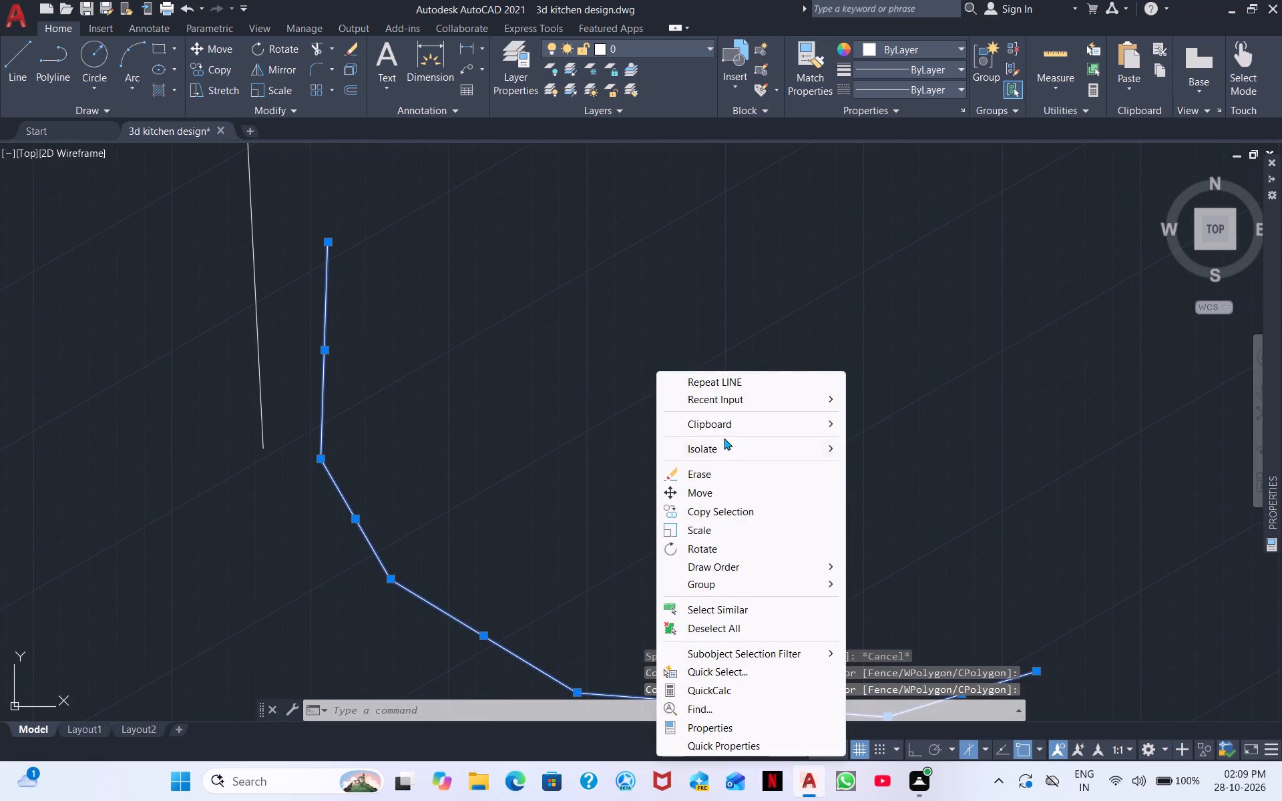
left_click(709, 473)
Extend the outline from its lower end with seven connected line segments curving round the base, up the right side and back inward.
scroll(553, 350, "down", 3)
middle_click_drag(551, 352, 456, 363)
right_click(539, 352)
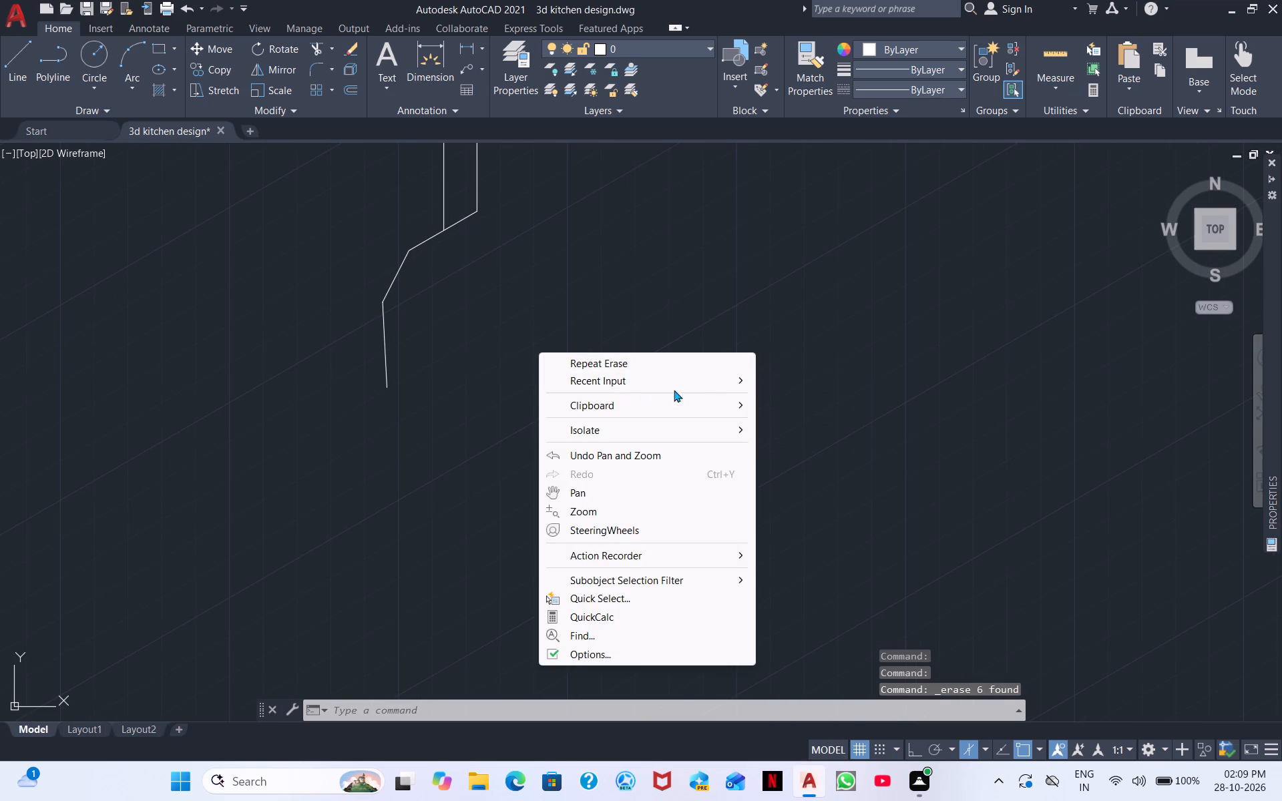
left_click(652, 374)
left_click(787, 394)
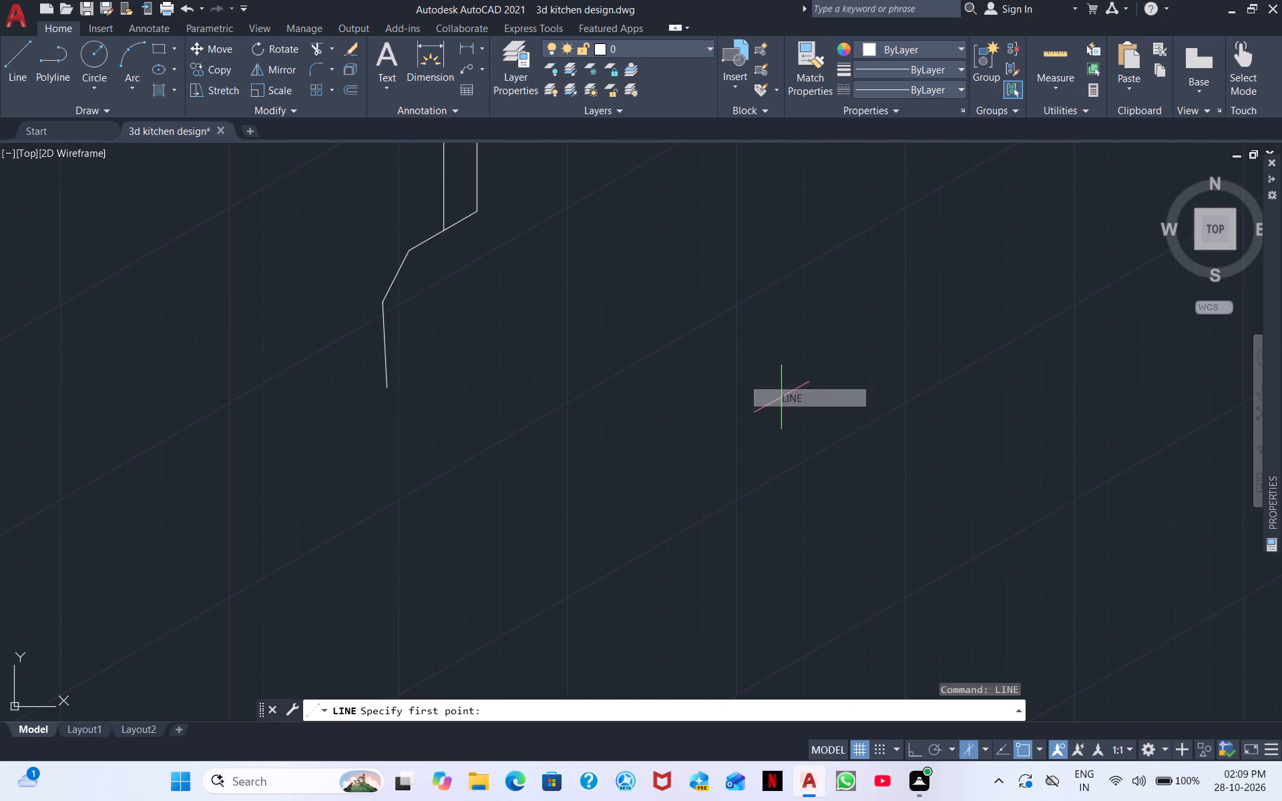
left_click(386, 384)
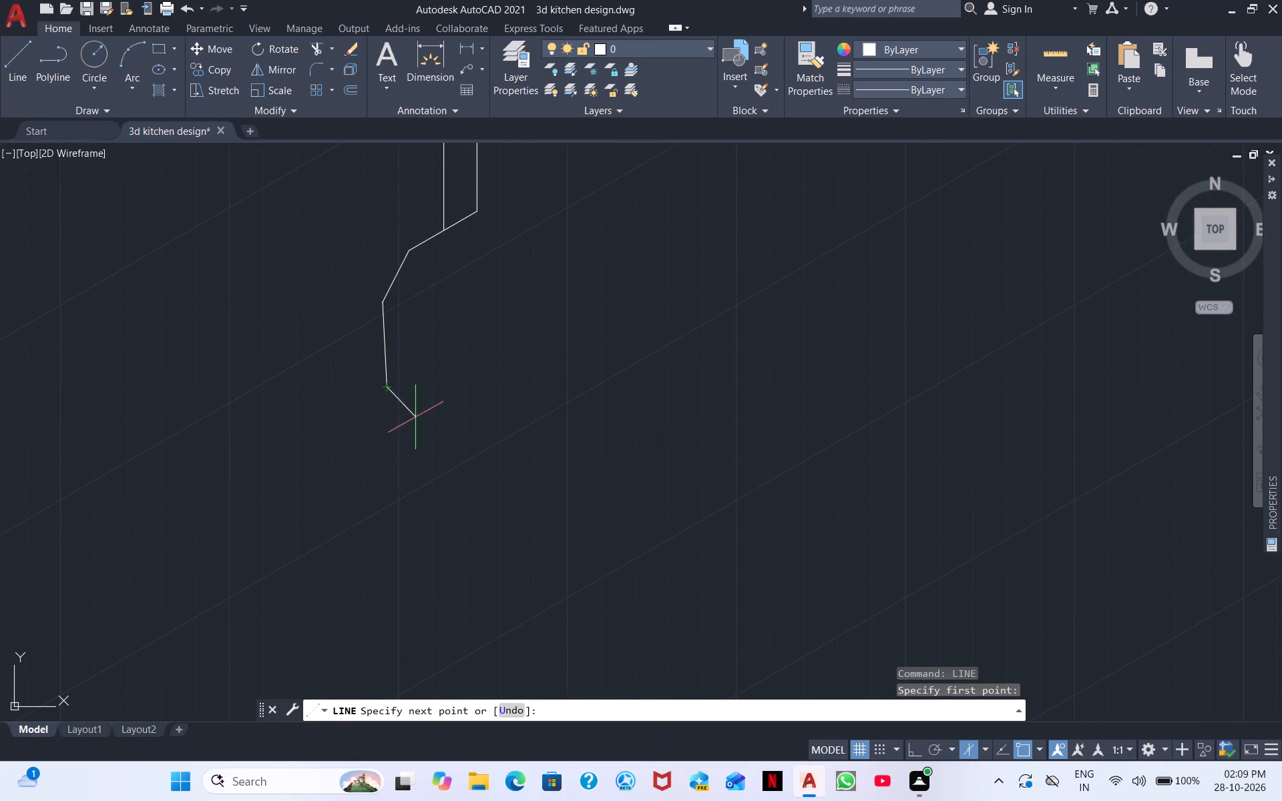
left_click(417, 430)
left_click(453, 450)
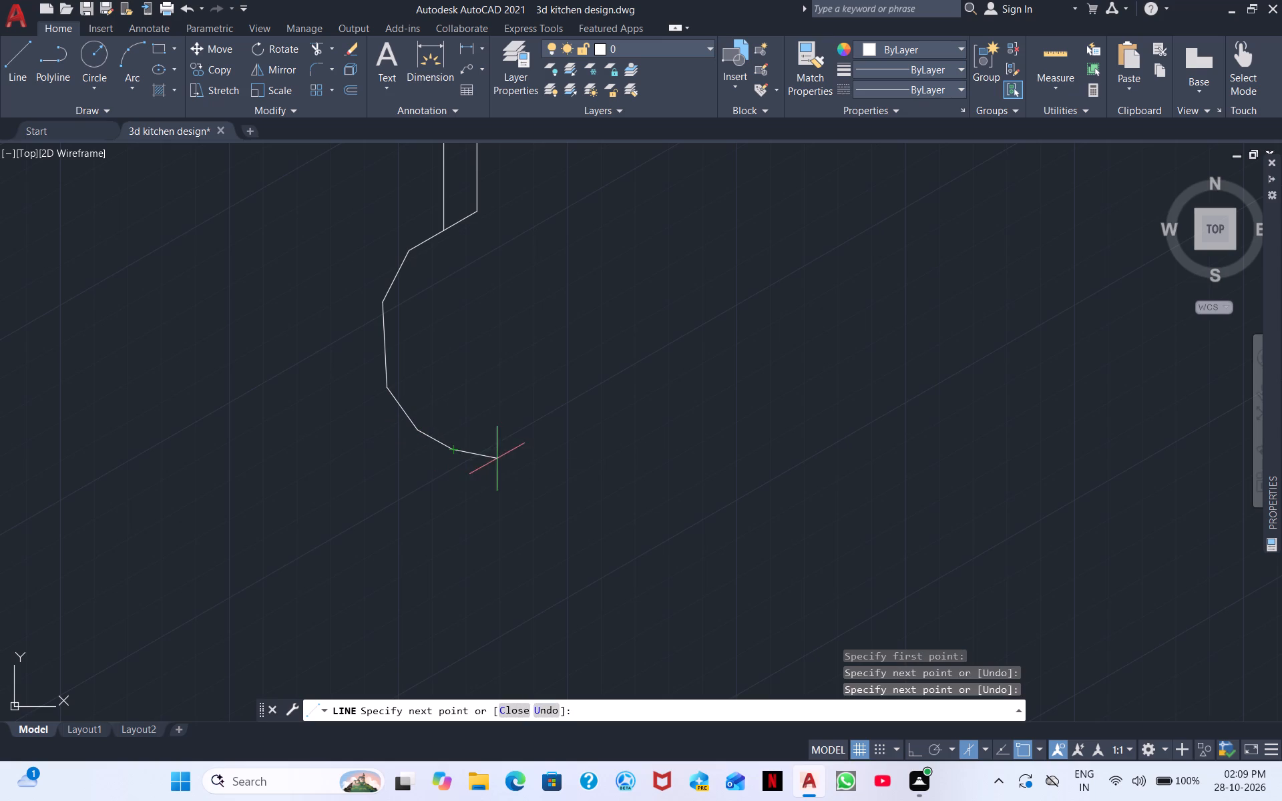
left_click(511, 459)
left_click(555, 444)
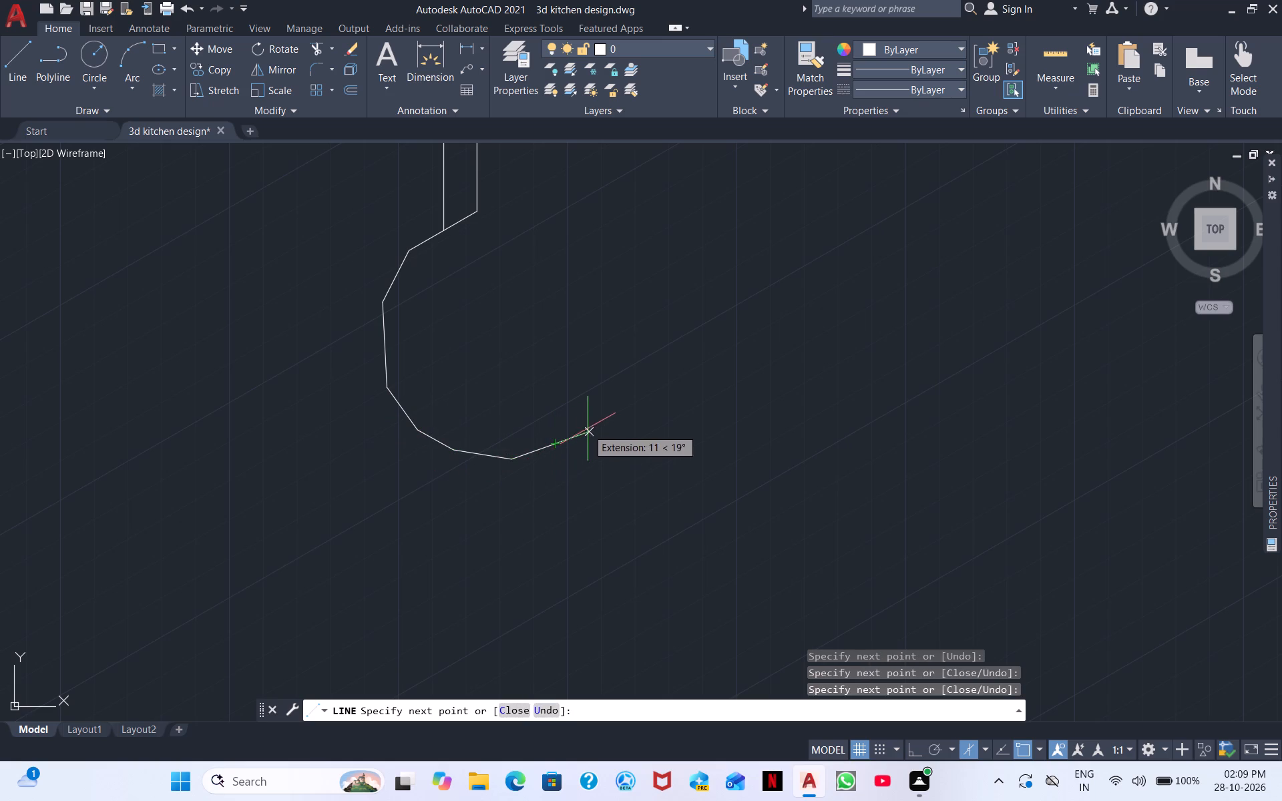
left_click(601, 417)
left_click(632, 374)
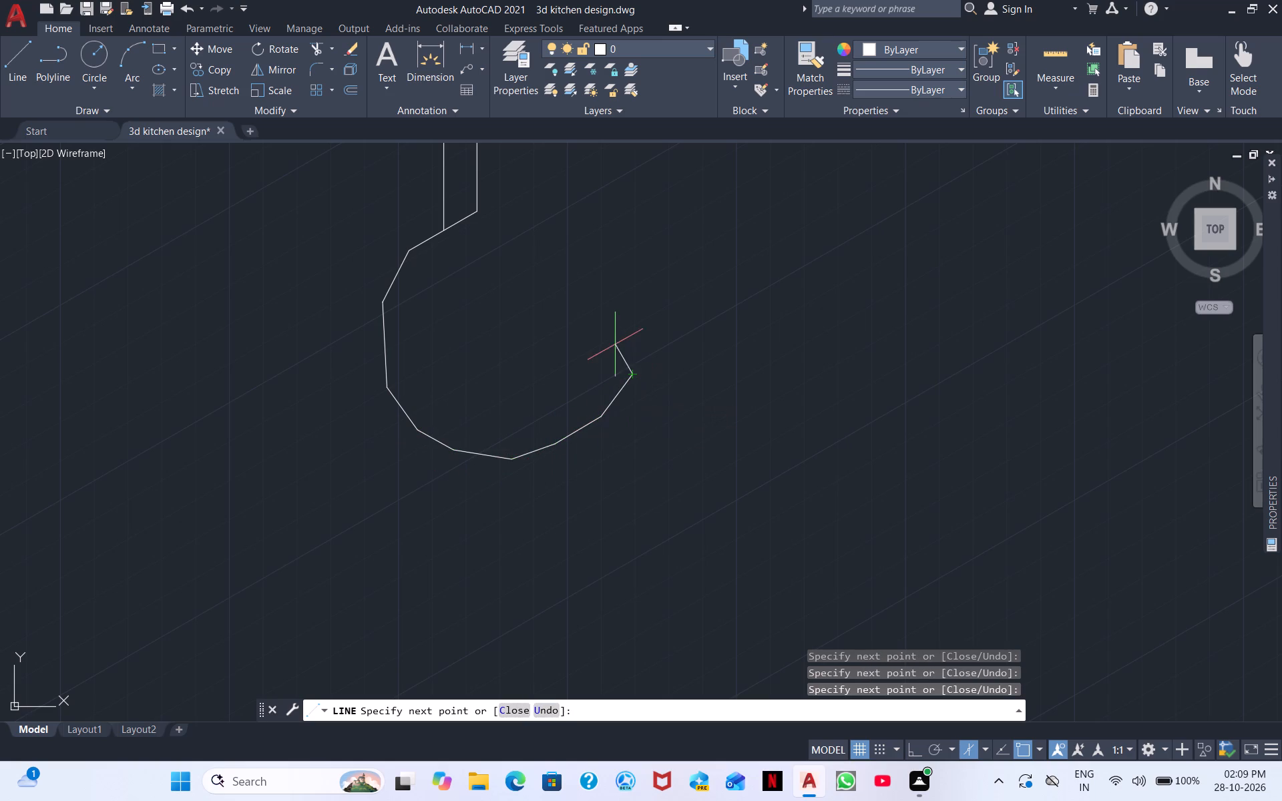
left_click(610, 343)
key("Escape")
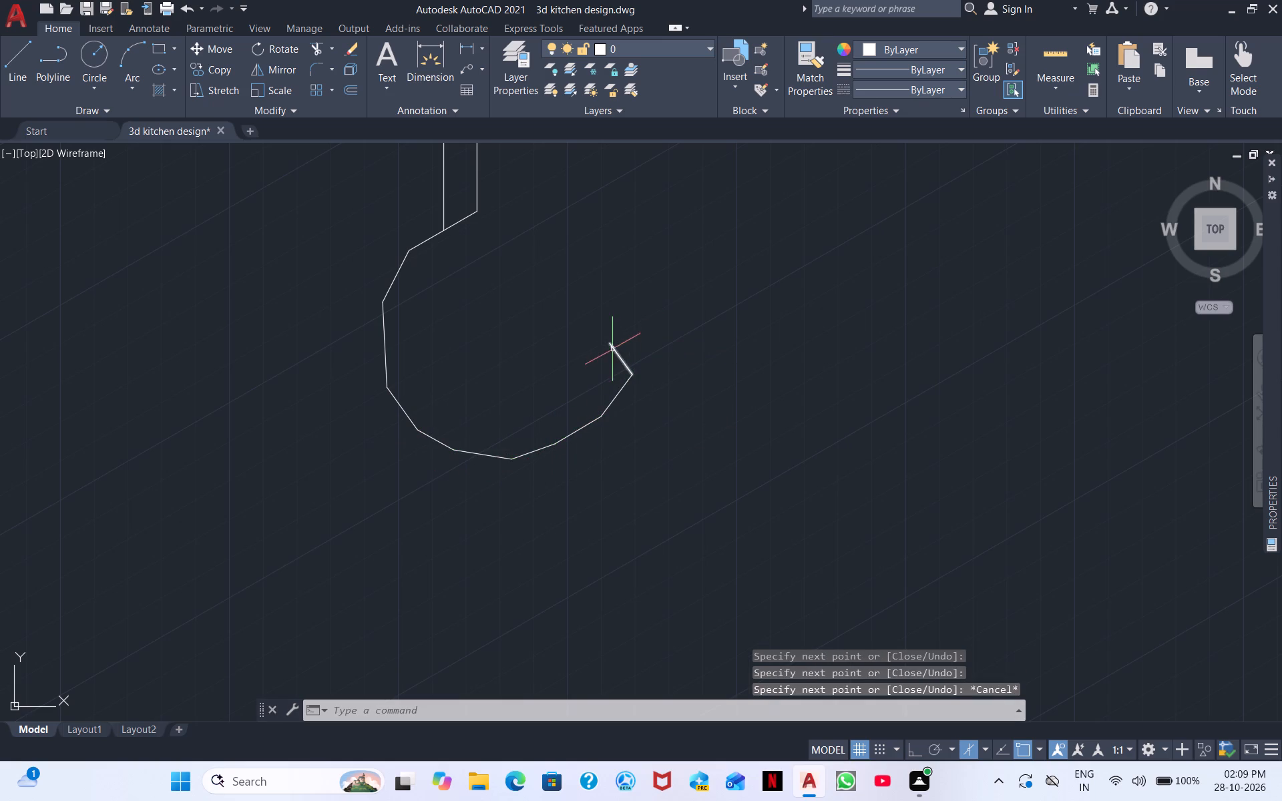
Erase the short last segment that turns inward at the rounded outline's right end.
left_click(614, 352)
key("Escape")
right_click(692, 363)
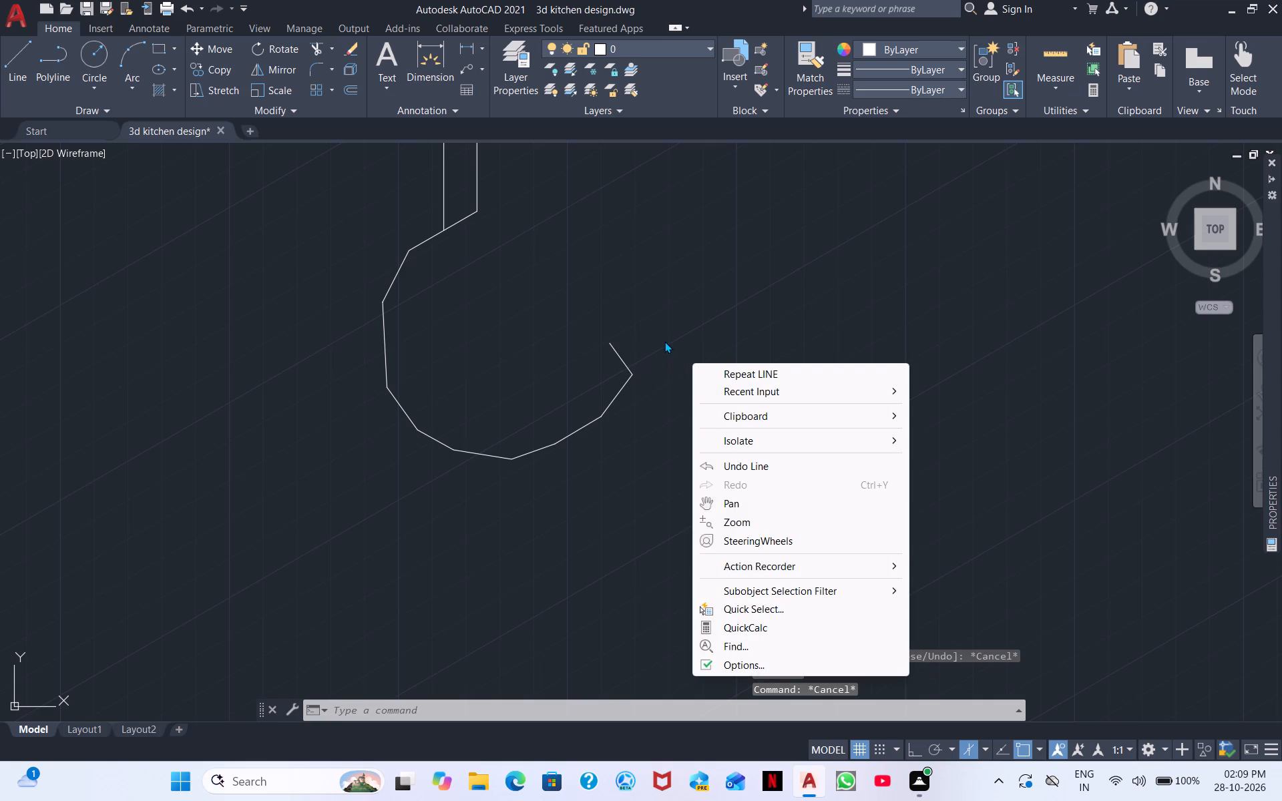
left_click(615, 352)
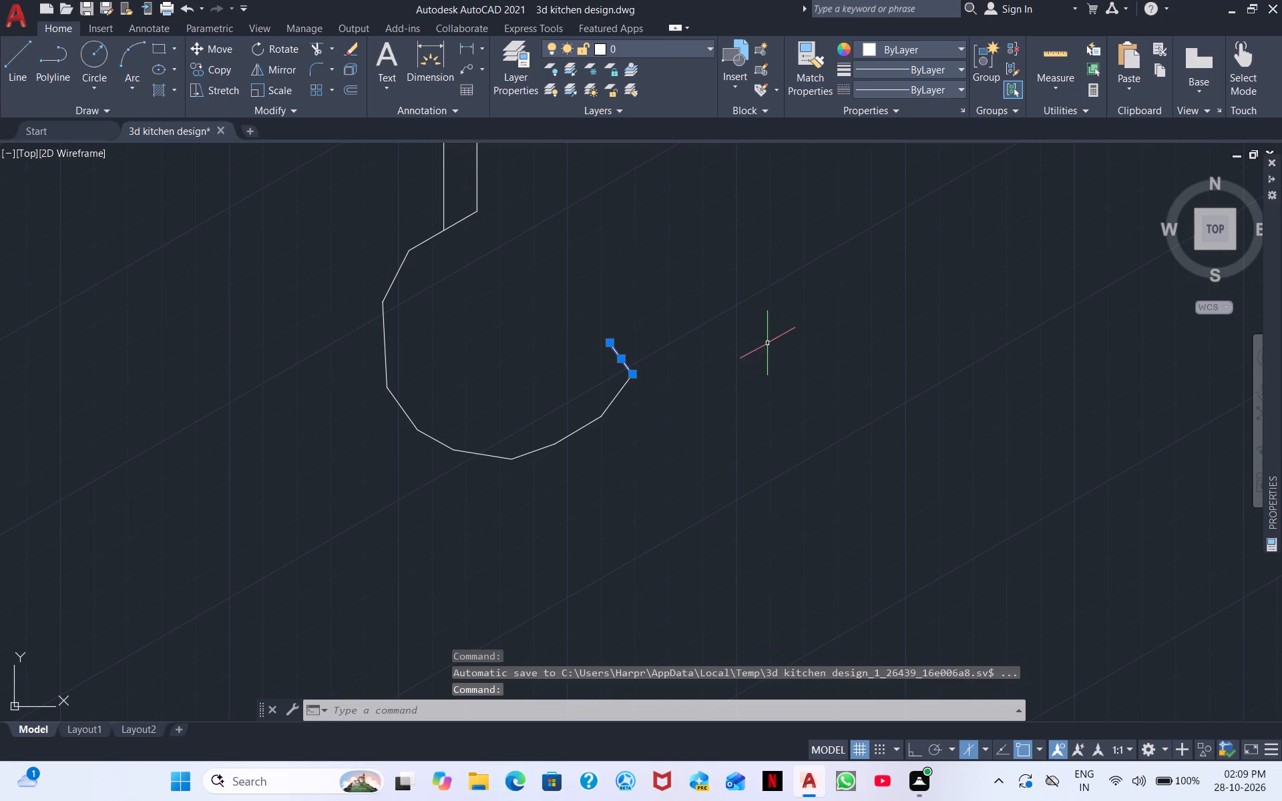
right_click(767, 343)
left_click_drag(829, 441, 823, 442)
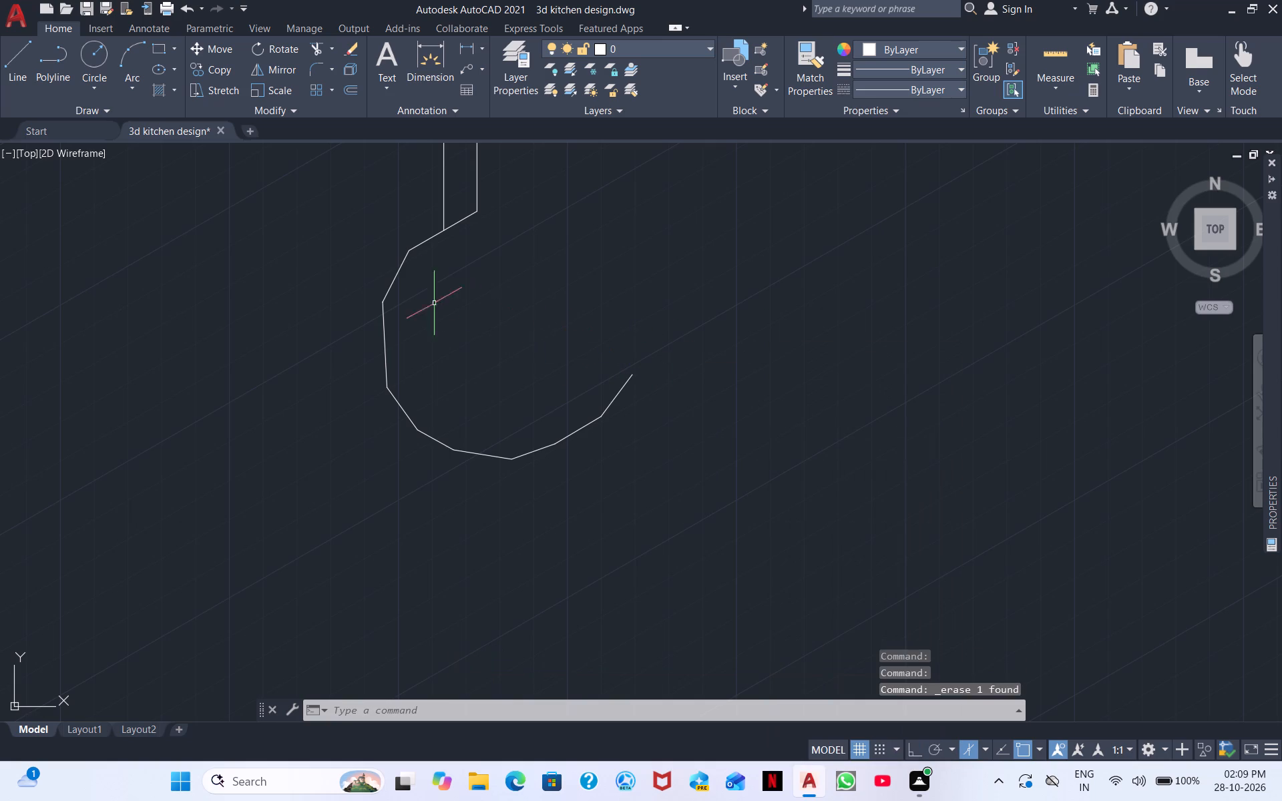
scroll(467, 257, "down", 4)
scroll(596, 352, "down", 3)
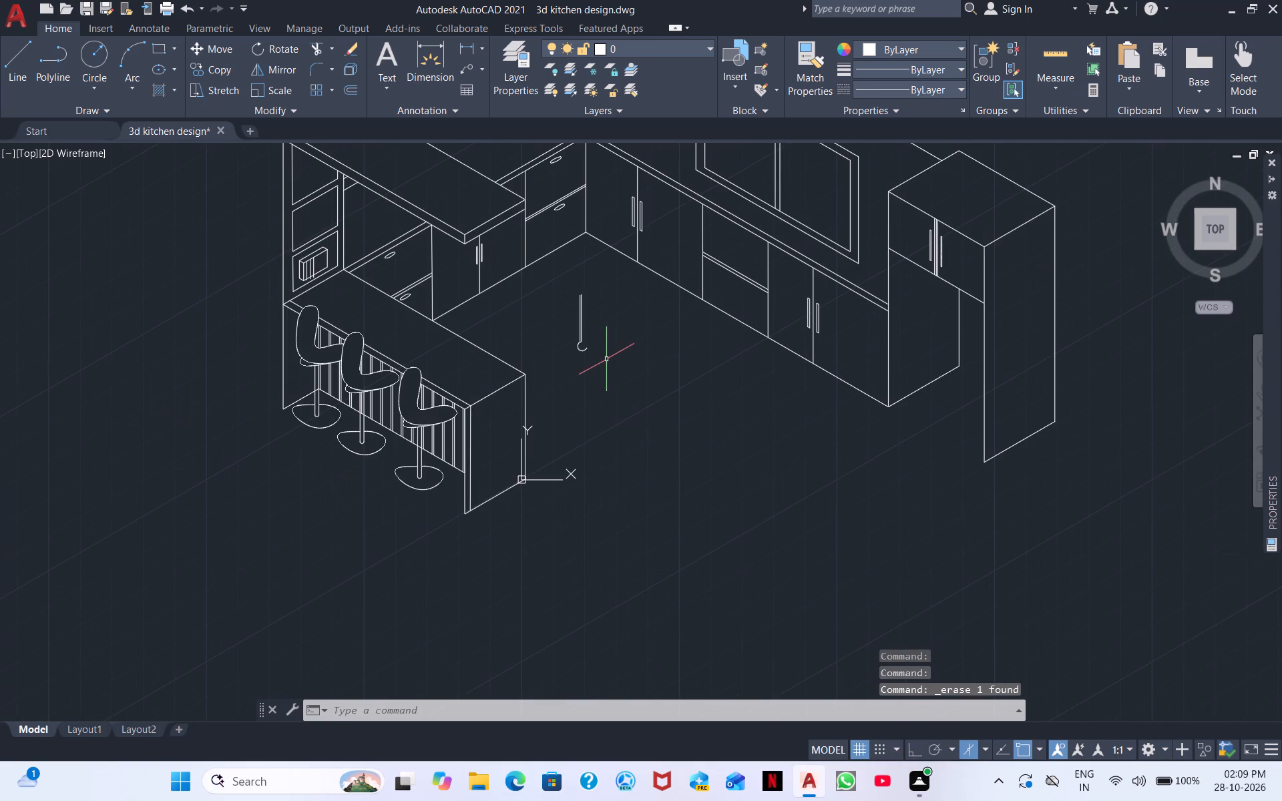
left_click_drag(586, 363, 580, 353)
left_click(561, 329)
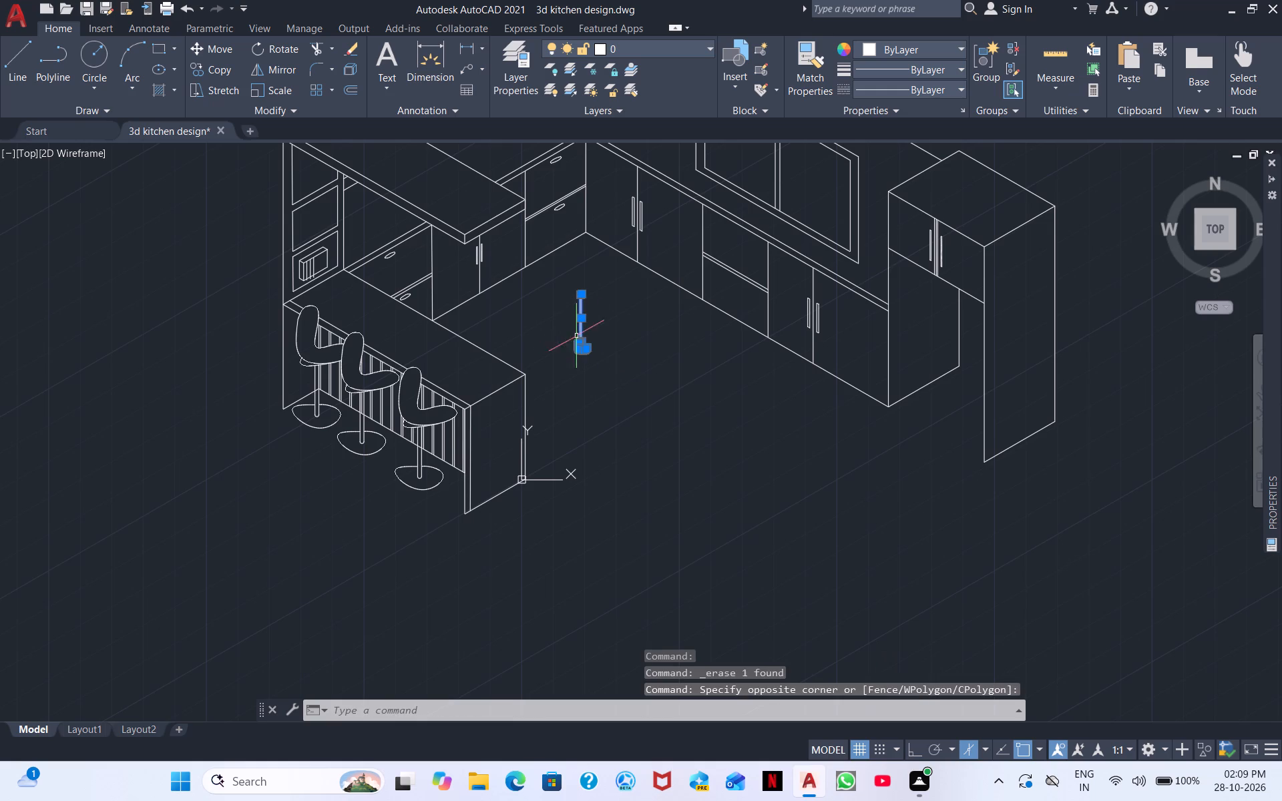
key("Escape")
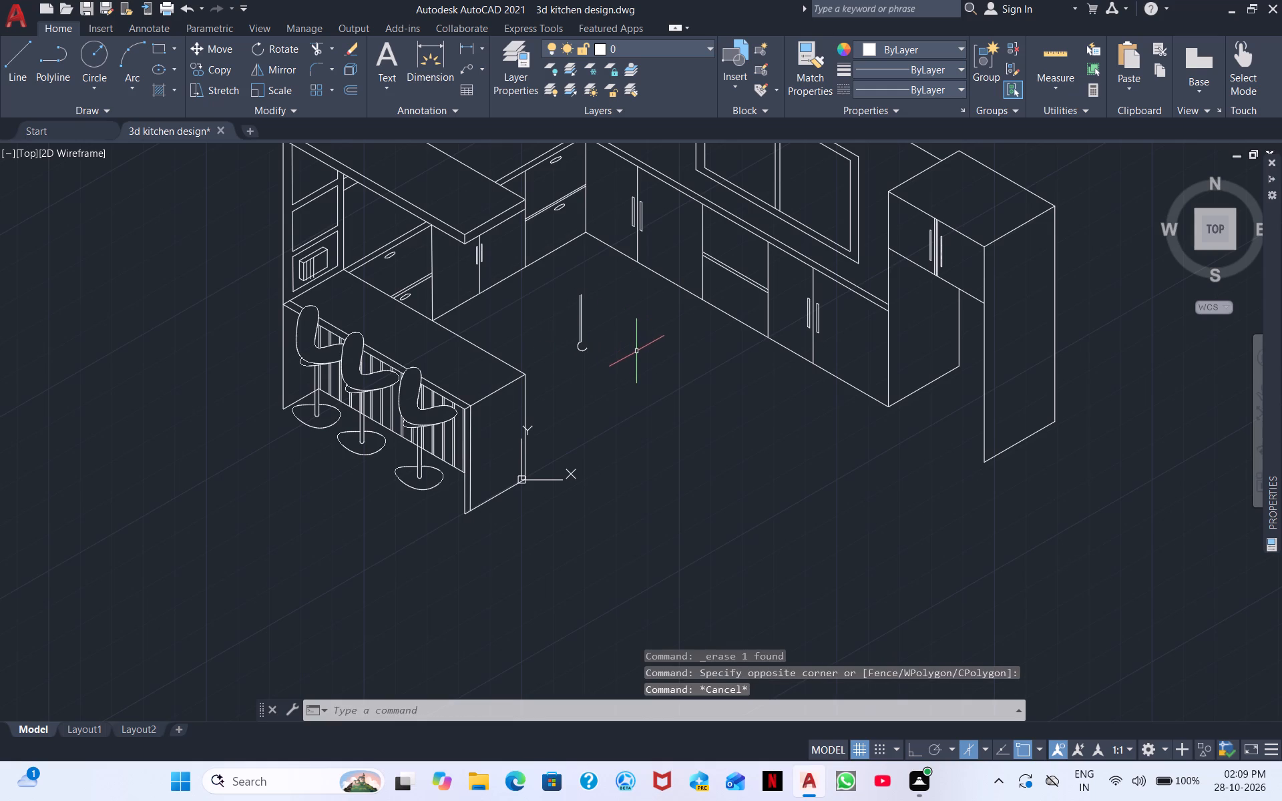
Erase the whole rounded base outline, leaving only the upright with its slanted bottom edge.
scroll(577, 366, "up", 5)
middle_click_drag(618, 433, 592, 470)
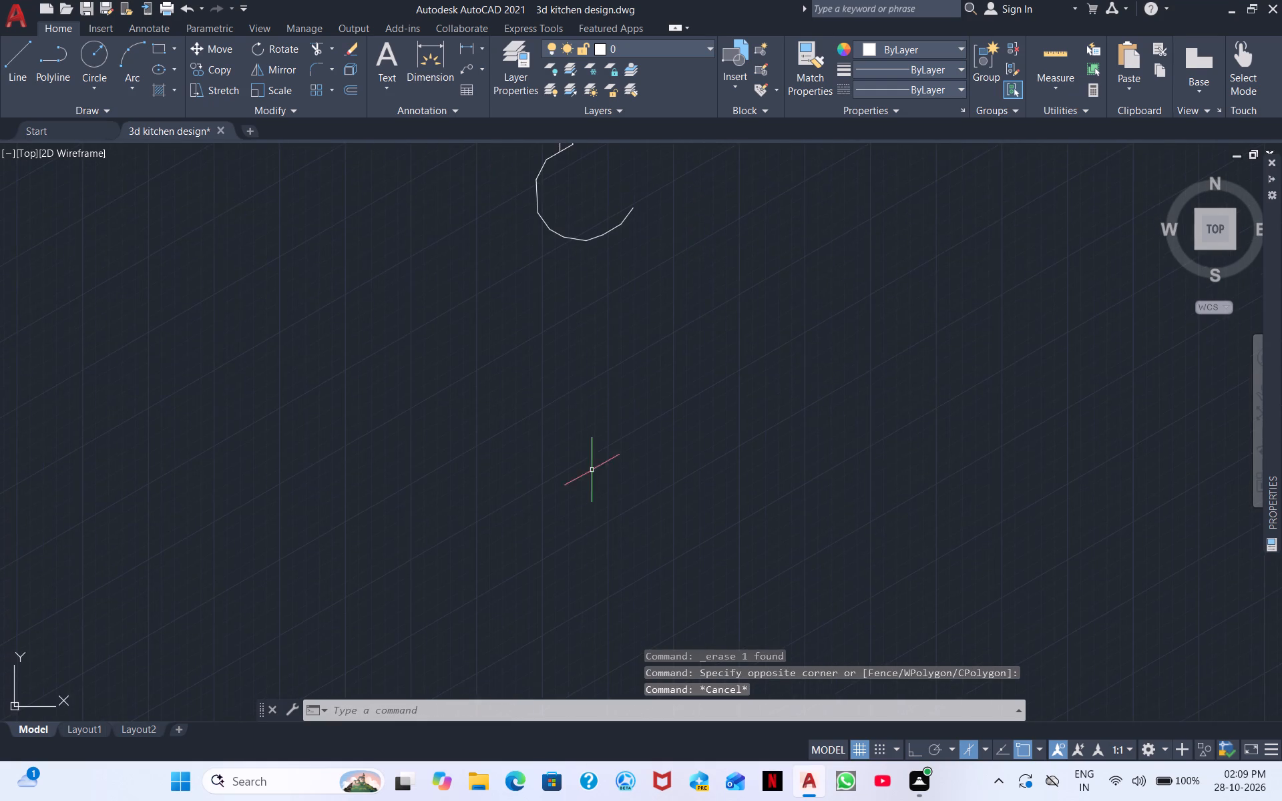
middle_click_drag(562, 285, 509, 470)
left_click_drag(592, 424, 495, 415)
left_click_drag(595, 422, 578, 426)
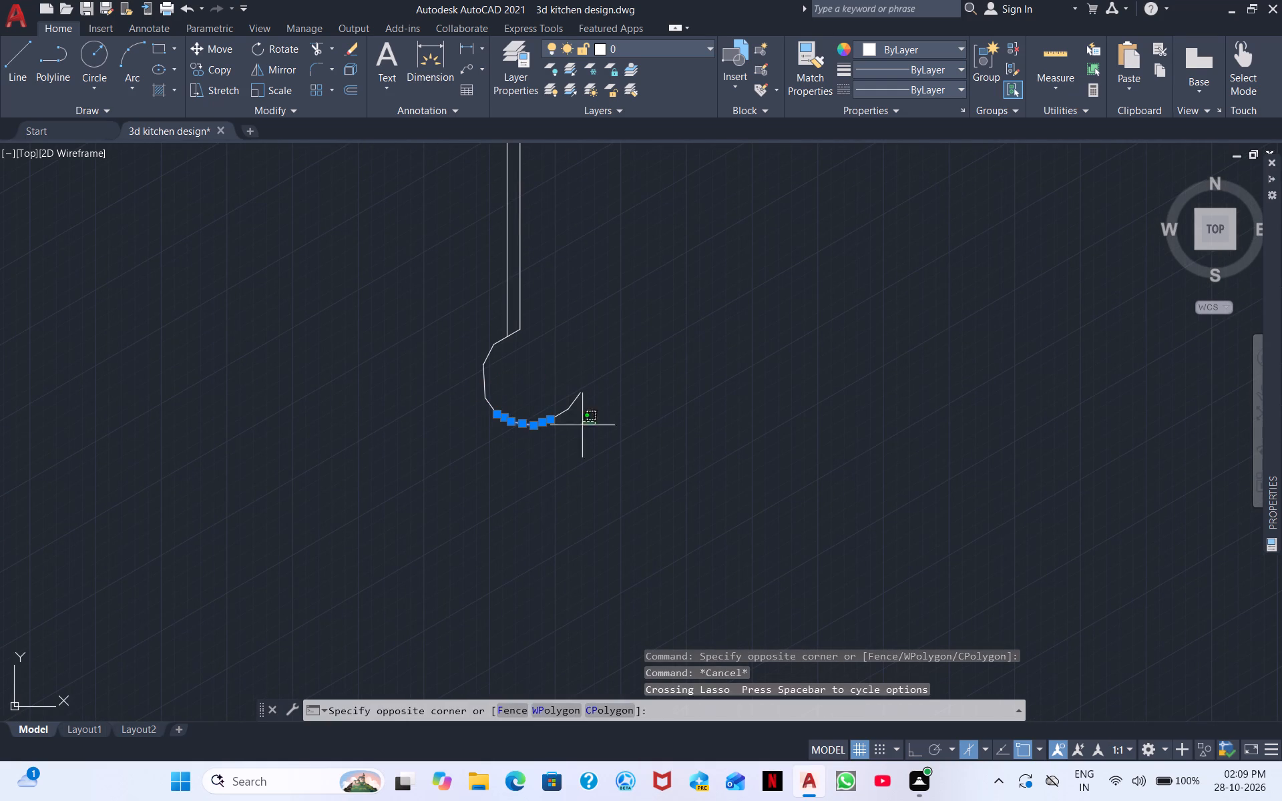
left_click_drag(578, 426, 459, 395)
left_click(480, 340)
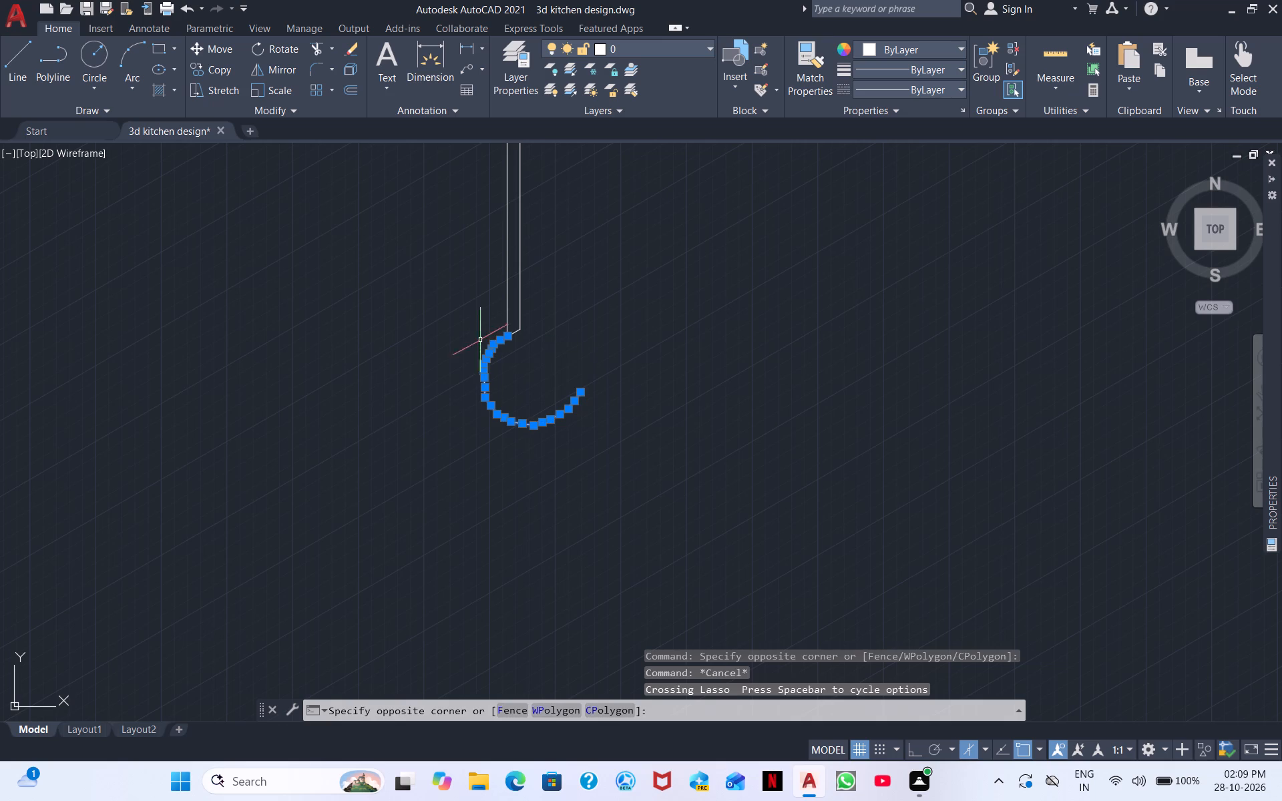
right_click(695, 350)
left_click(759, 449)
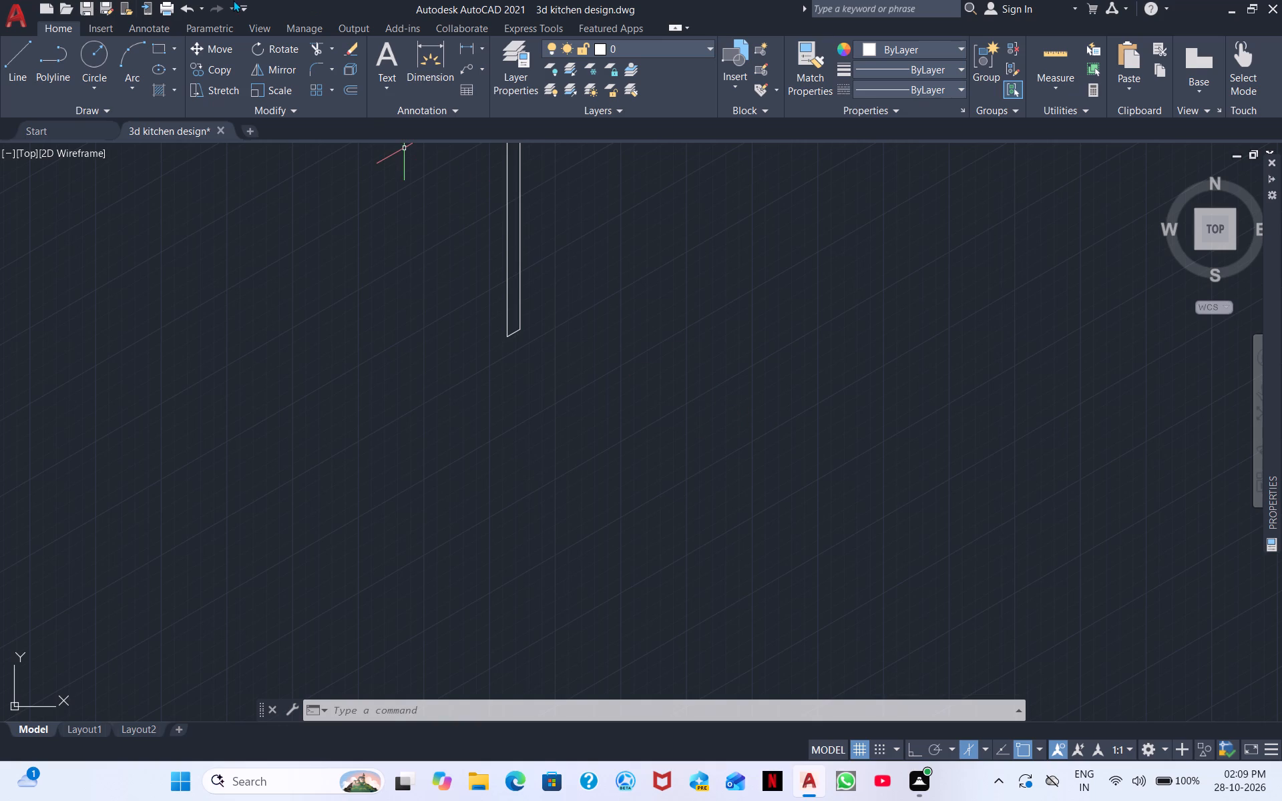
Draw six connected line segments from the upright's lower-left corner: a long slant down-left, one about 52 units at 341°, then four curving up to the right.
left_click(13, 73)
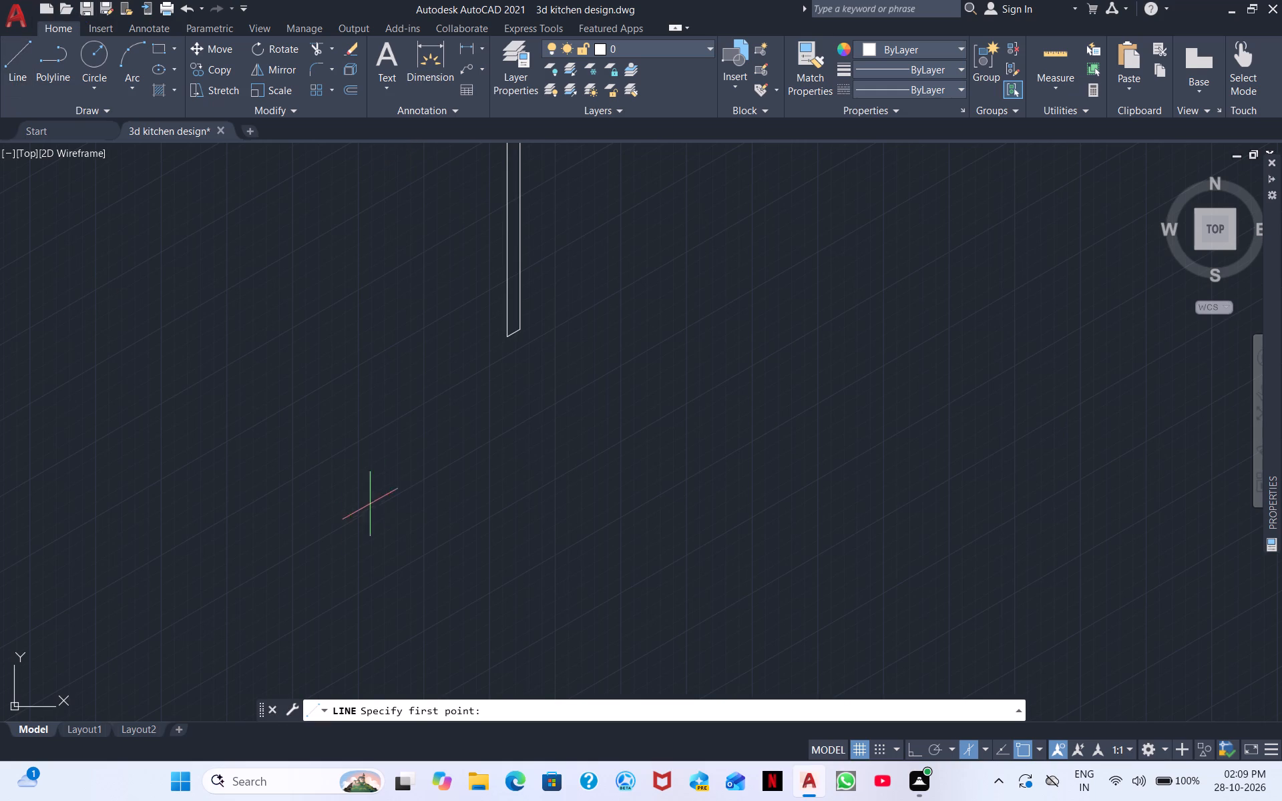
left_click(502, 338)
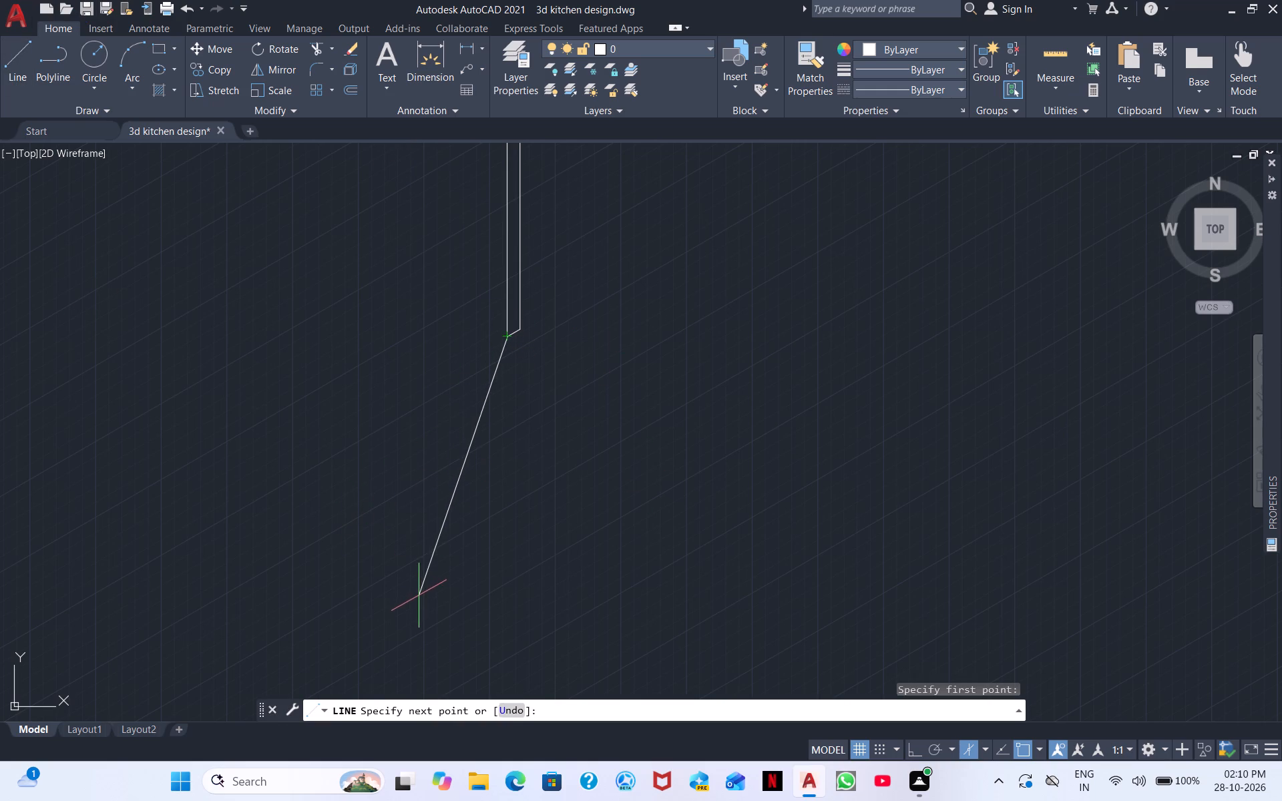
left_click(405, 627)
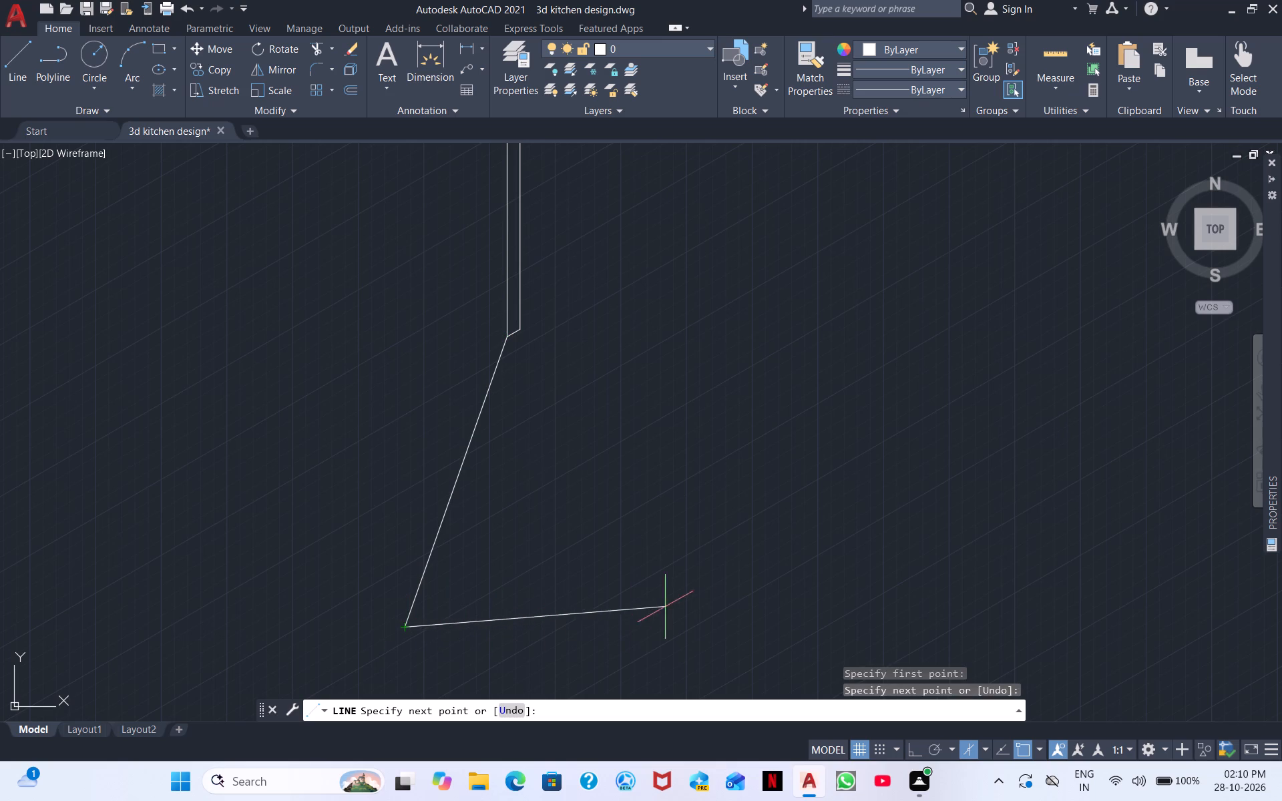
left_click(464, 648)
left_click(558, 641)
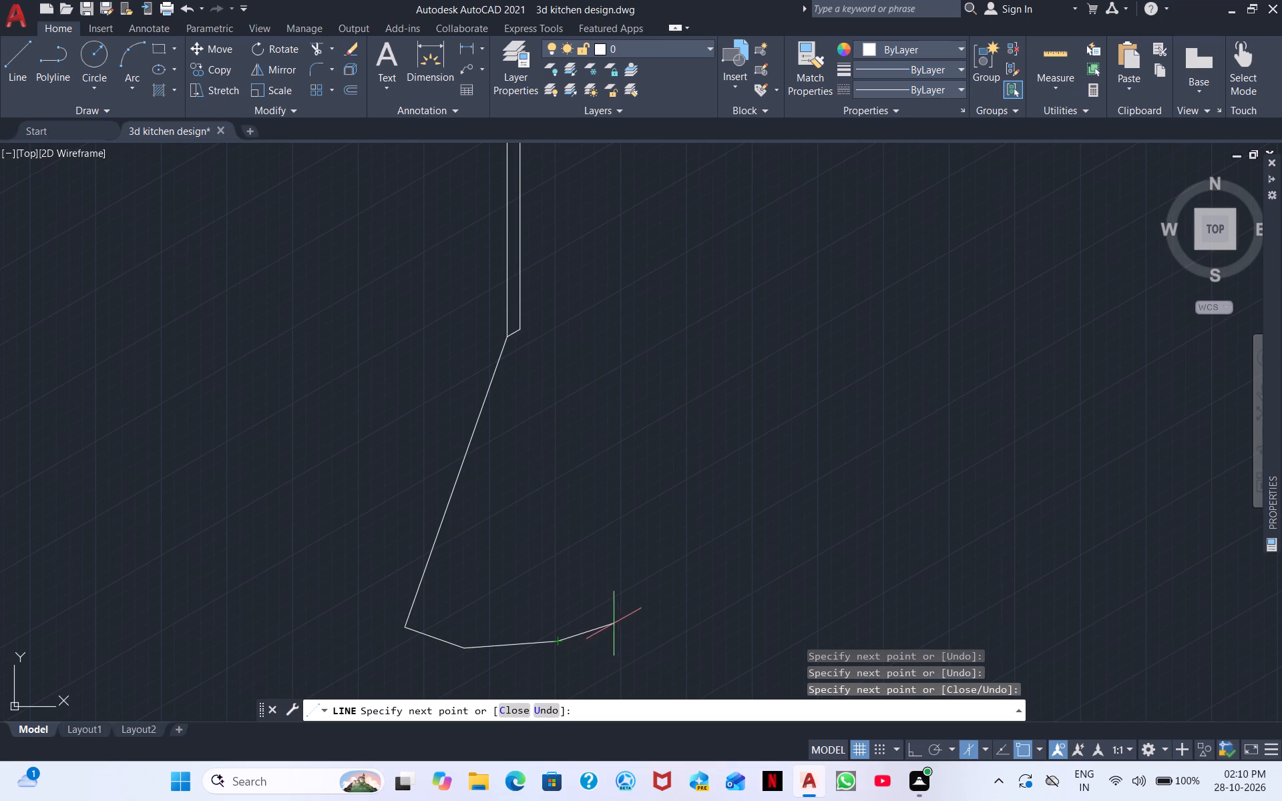
left_click(628, 613)
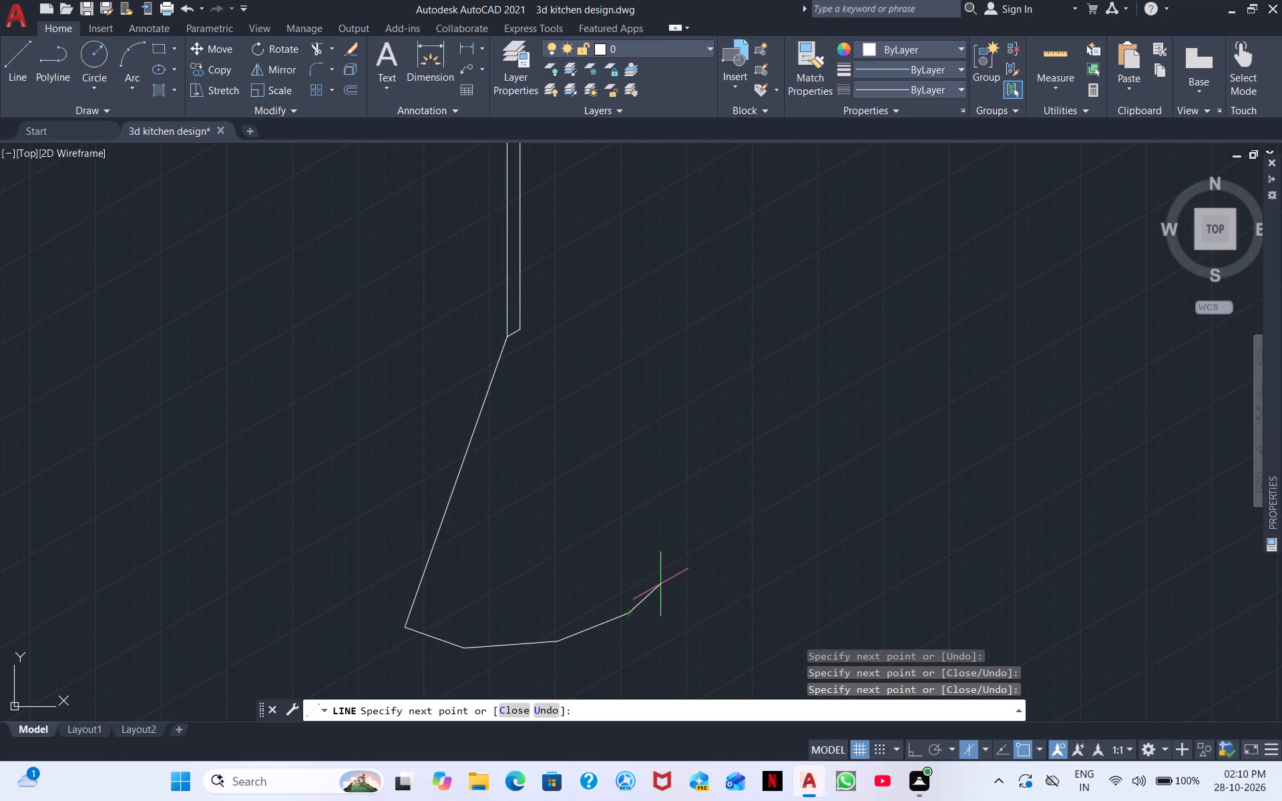
left_click(660, 584)
left_click(706, 552)
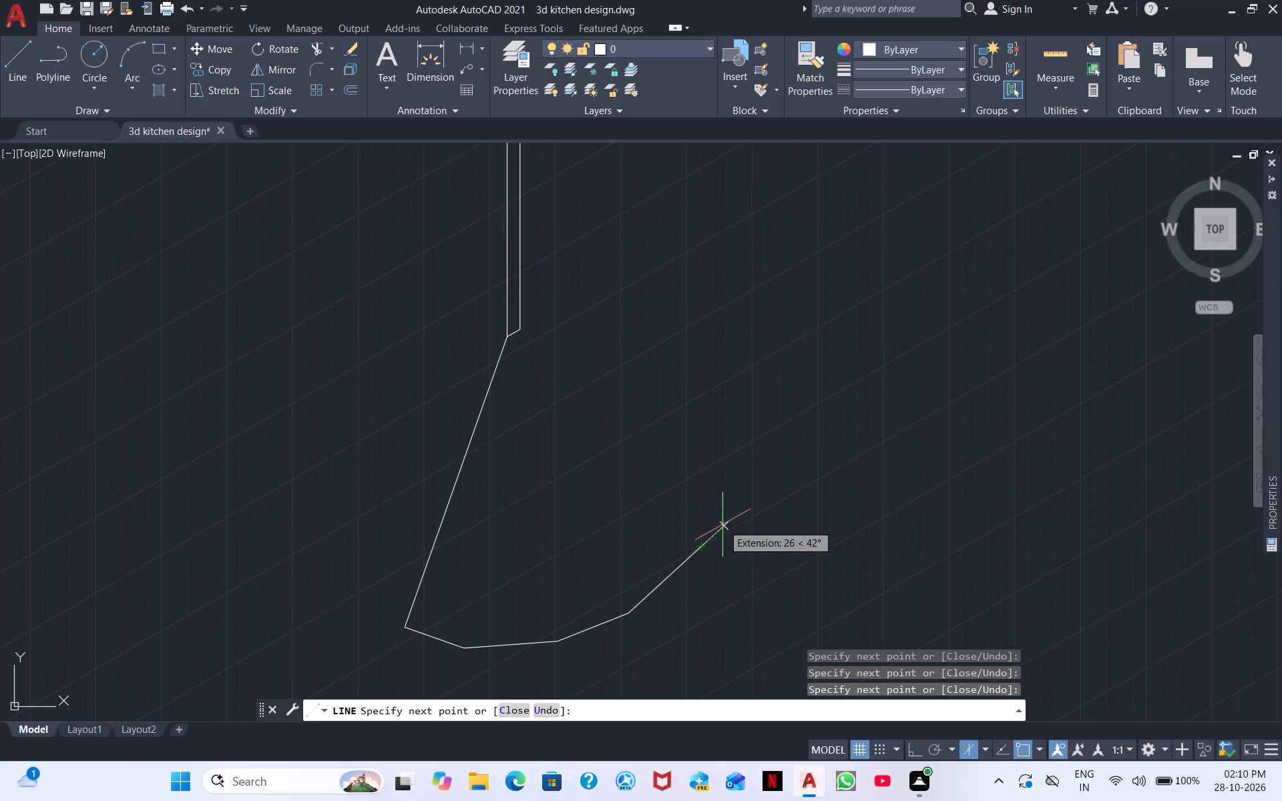
right_click(790, 590)
left_click(839, 382)
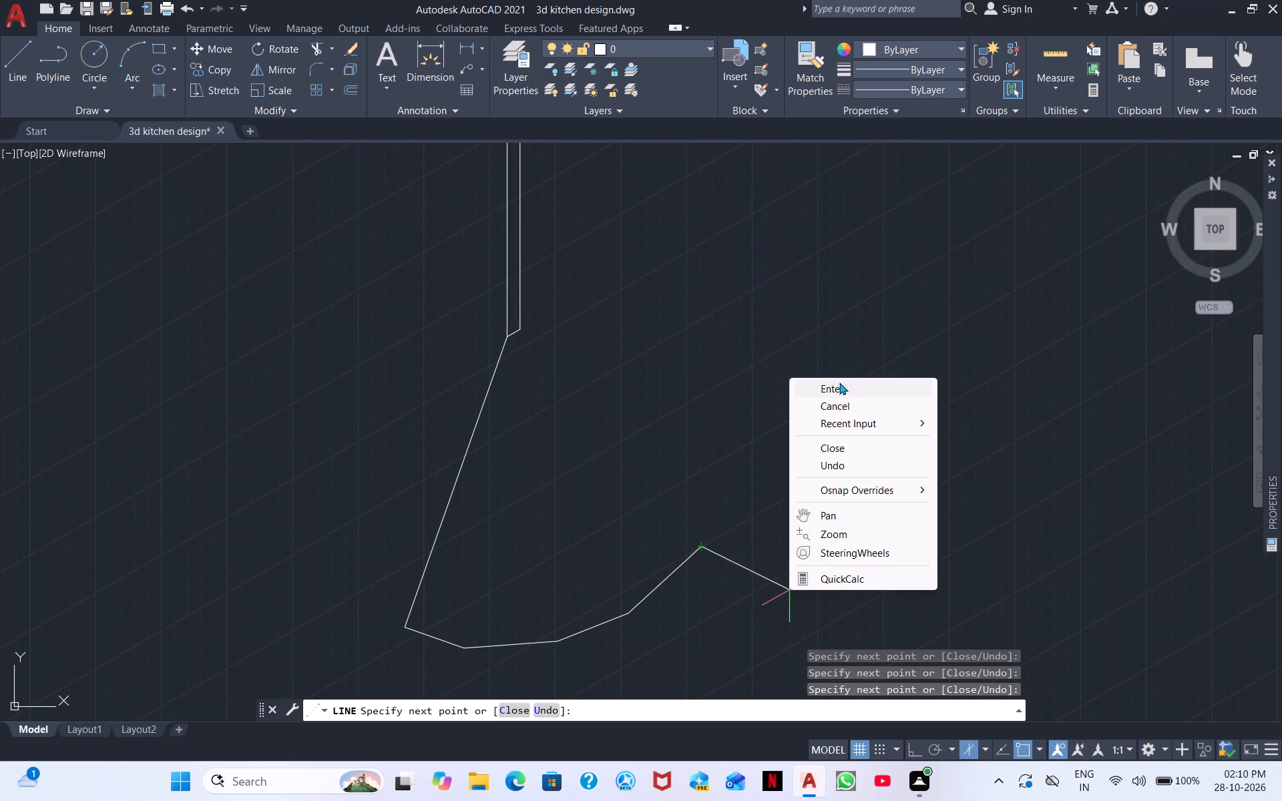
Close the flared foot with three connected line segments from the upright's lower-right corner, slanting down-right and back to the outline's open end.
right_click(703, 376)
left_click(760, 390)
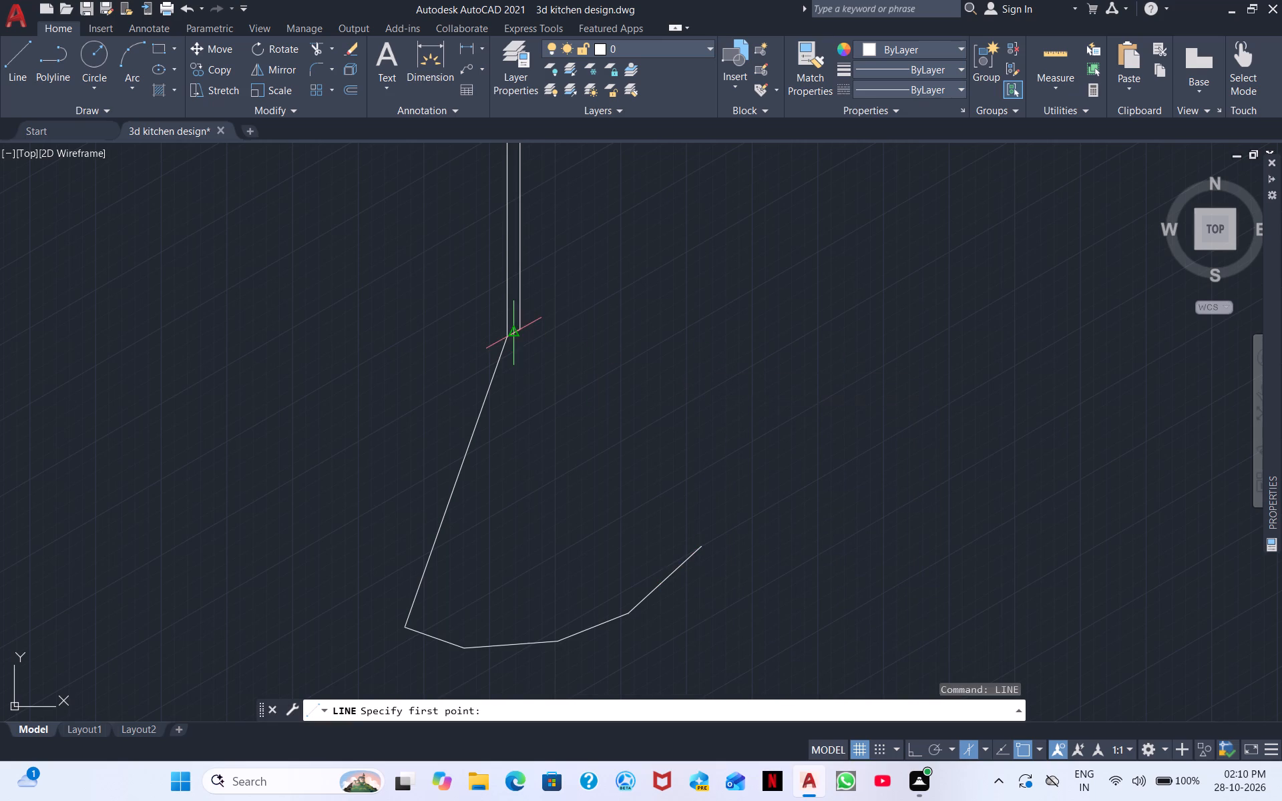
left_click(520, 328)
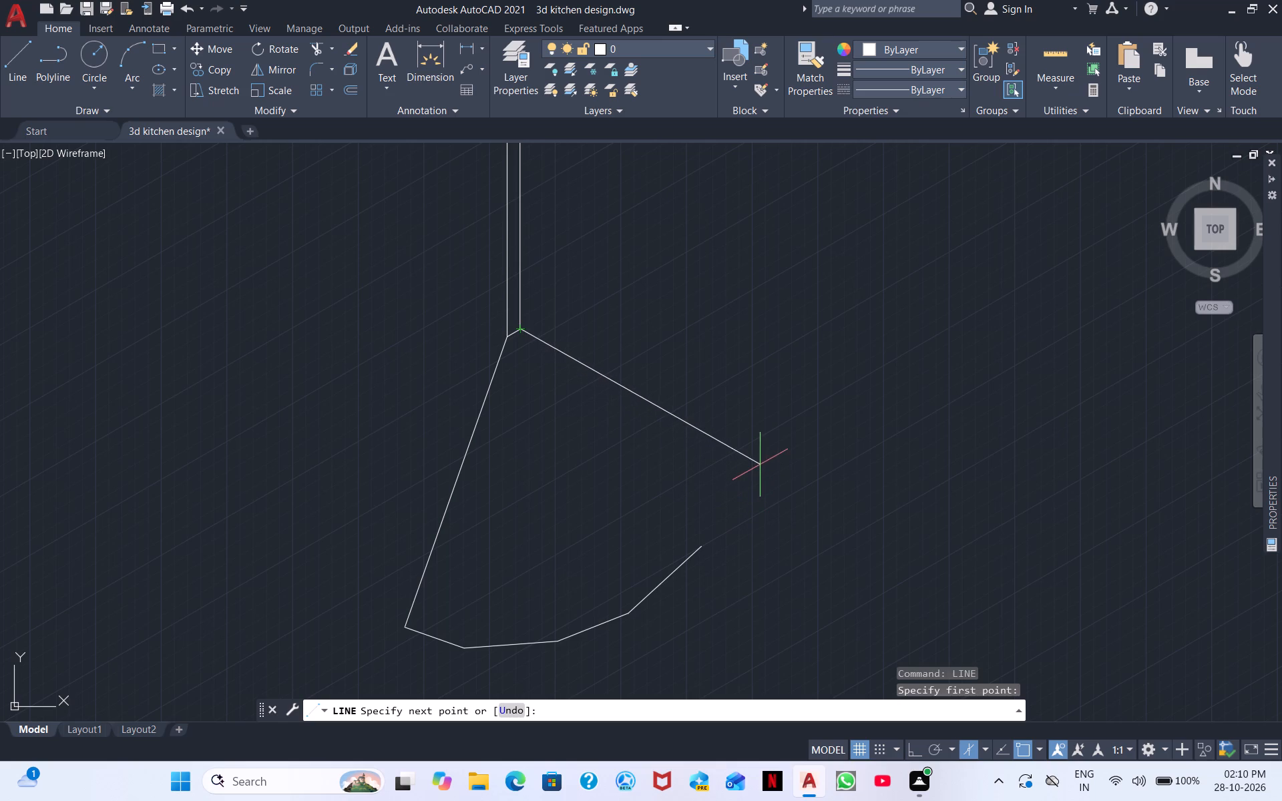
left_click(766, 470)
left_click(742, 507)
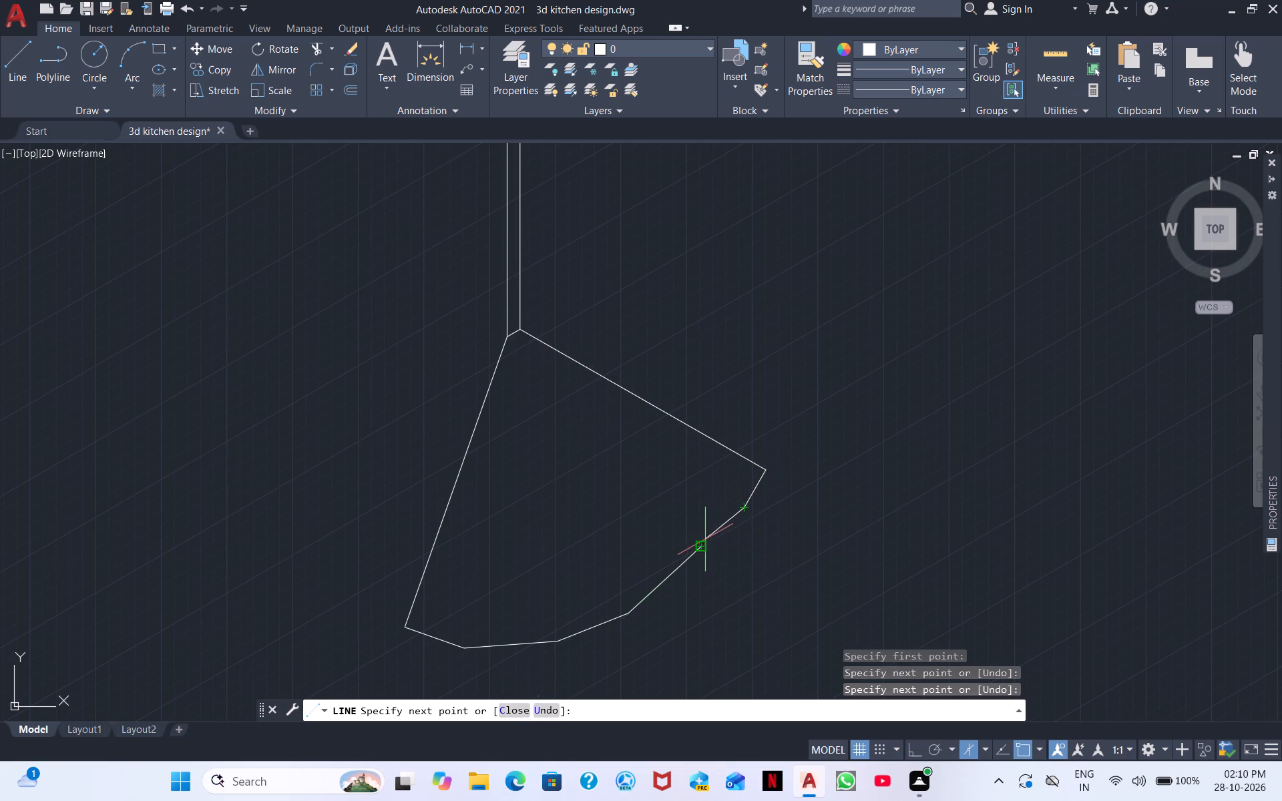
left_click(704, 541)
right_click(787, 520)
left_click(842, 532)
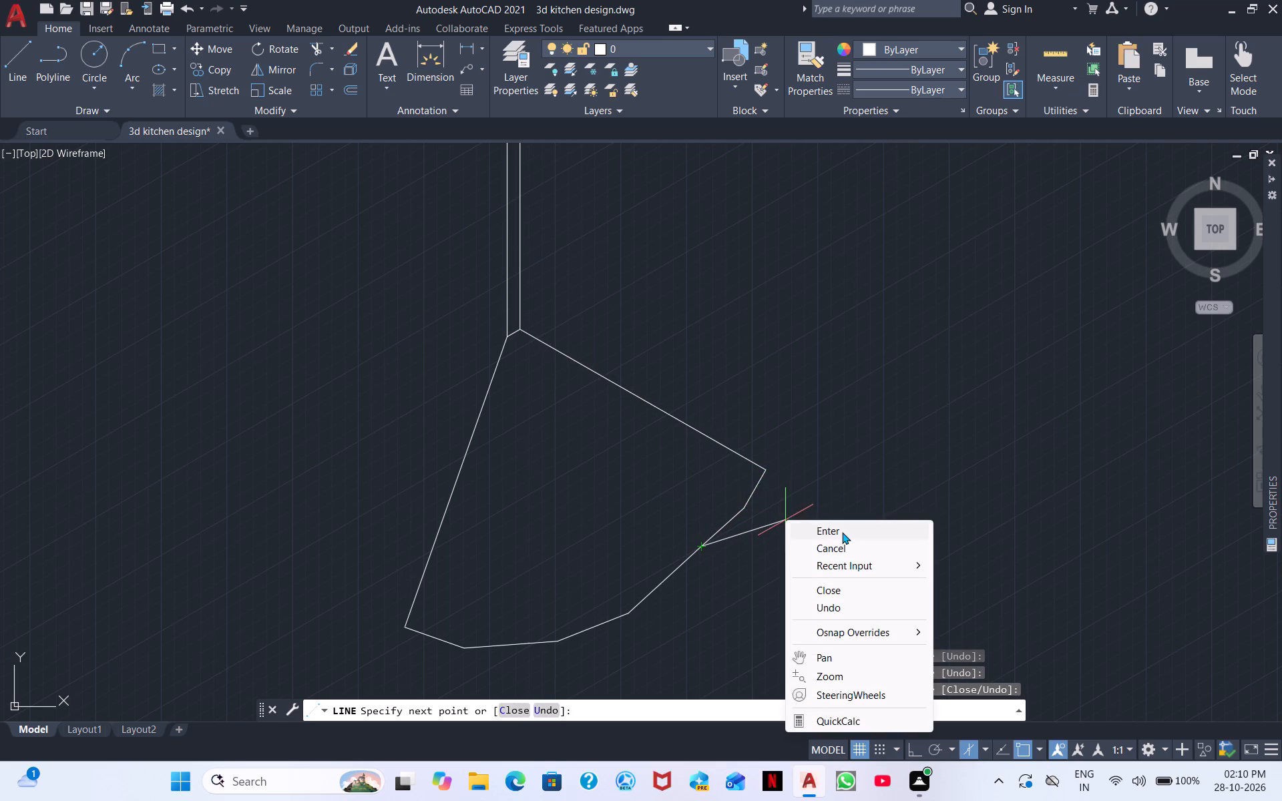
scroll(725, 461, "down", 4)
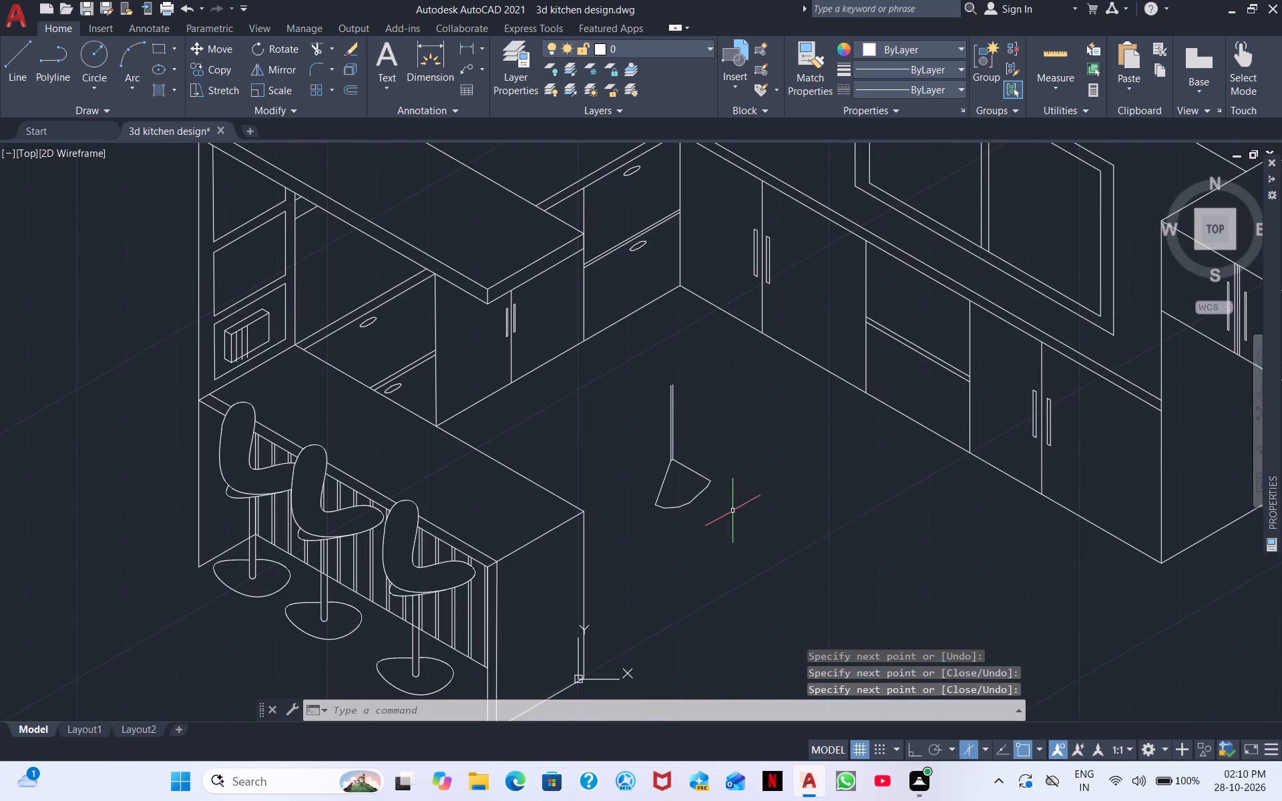
Erase the whole slender upright together with its flared foot outline.
scroll(721, 512, "up", 3)
left_click(719, 520)
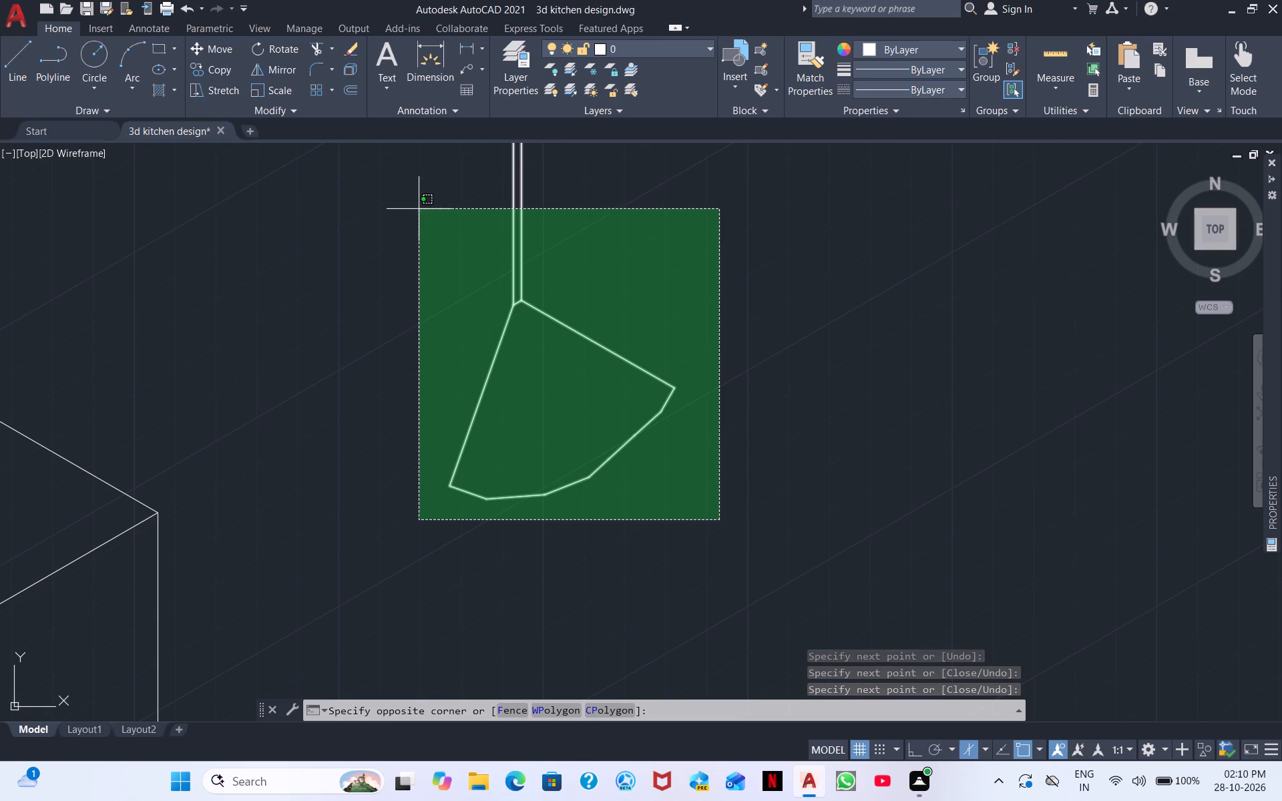
left_click(419, 209)
right_click(622, 310)
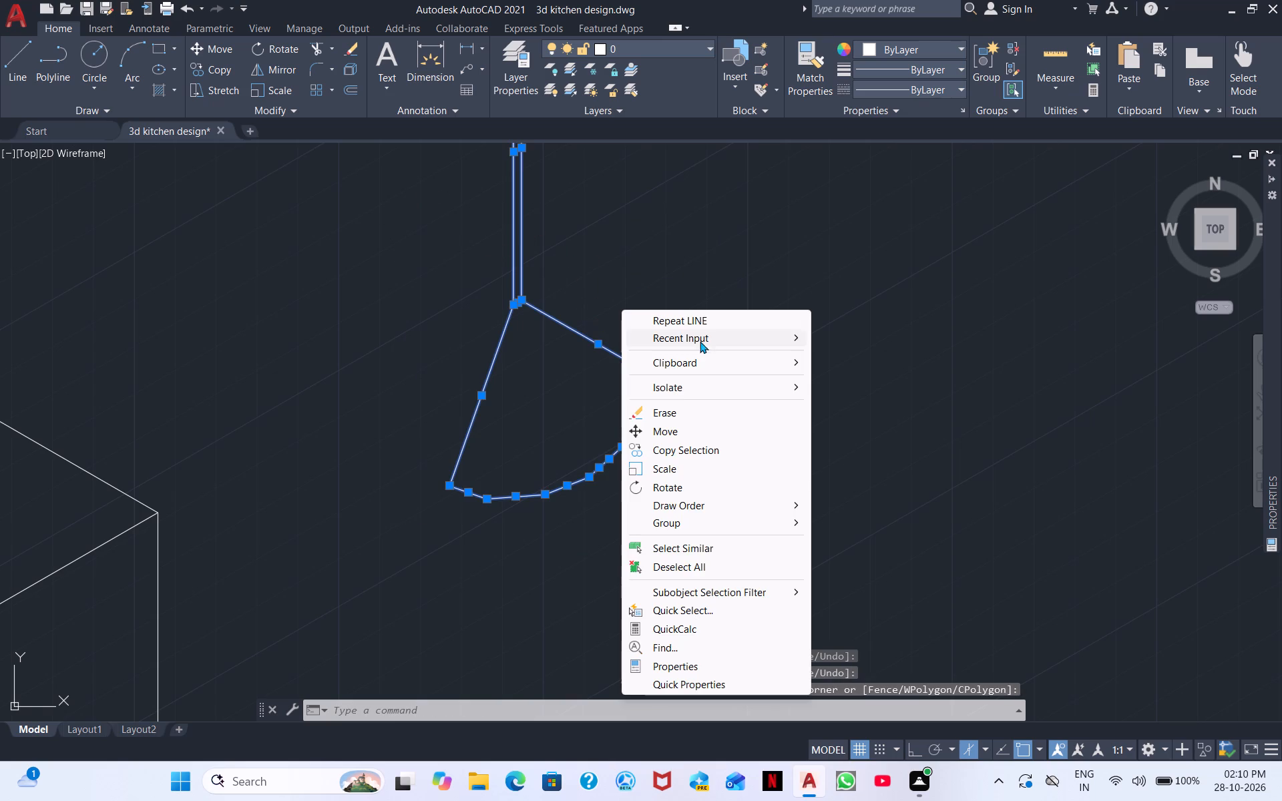
left_click(688, 406)
With Ortho on, draw a narrow closed upright outline beside the tall shelf cabinet, about 759 units along its first side, with a 150° bottom edge.
scroll(554, 318, "down", 1)
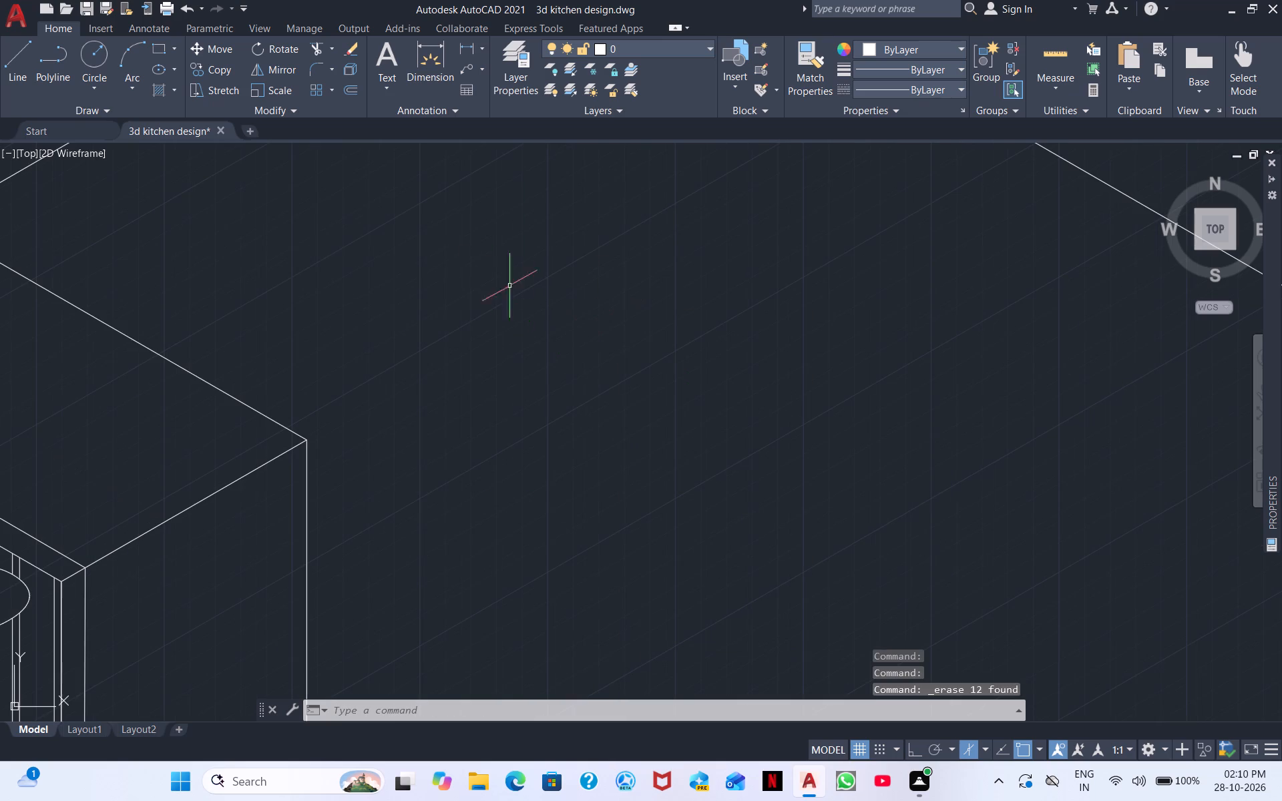
left_click(21, 57)
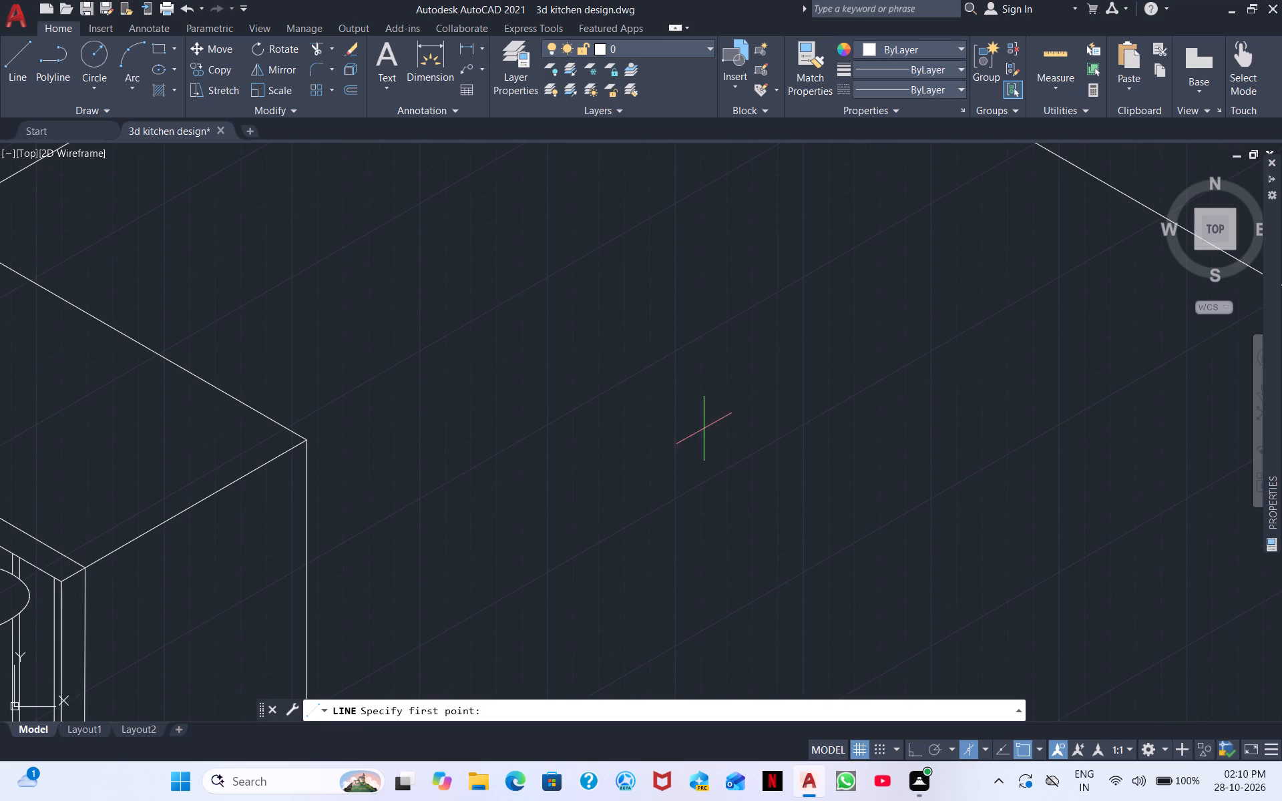
scroll(689, 435, "down", 2)
middle_click_drag(583, 453, 840, 561)
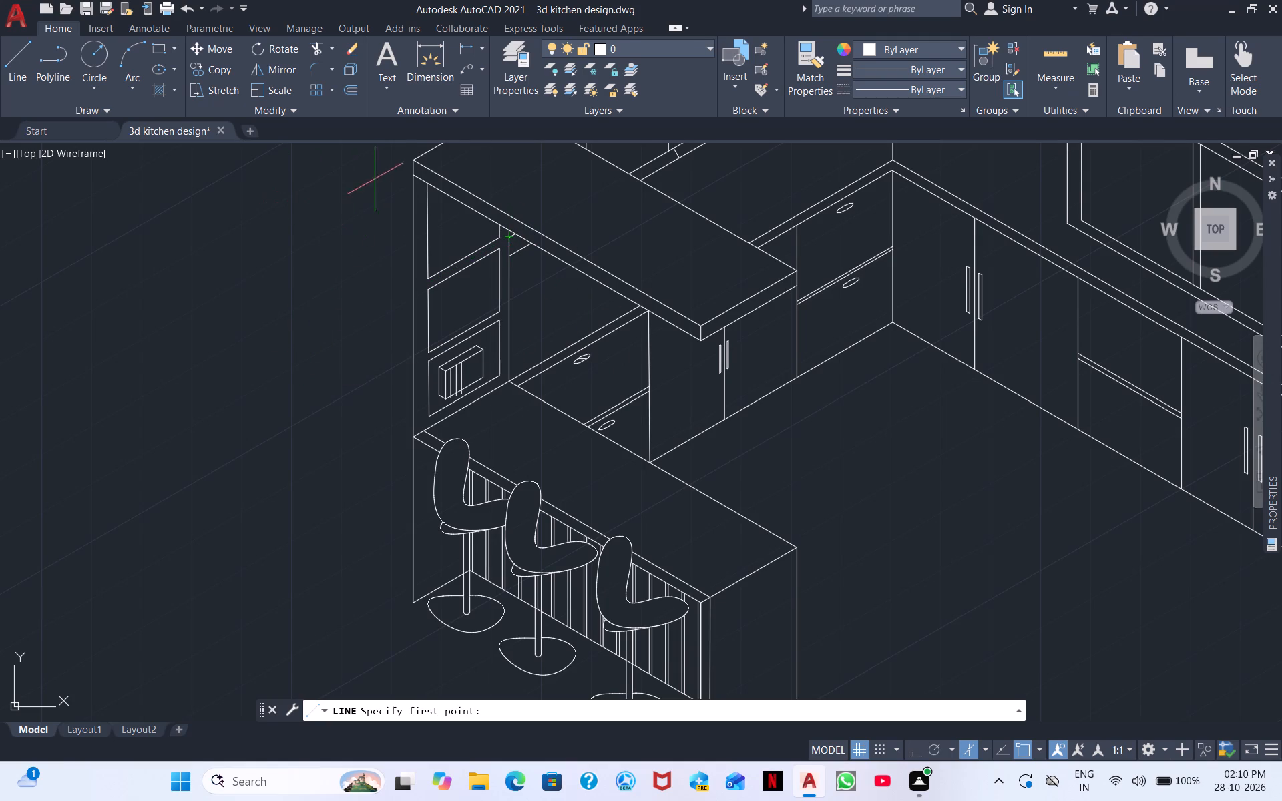
left_click(401, 182)
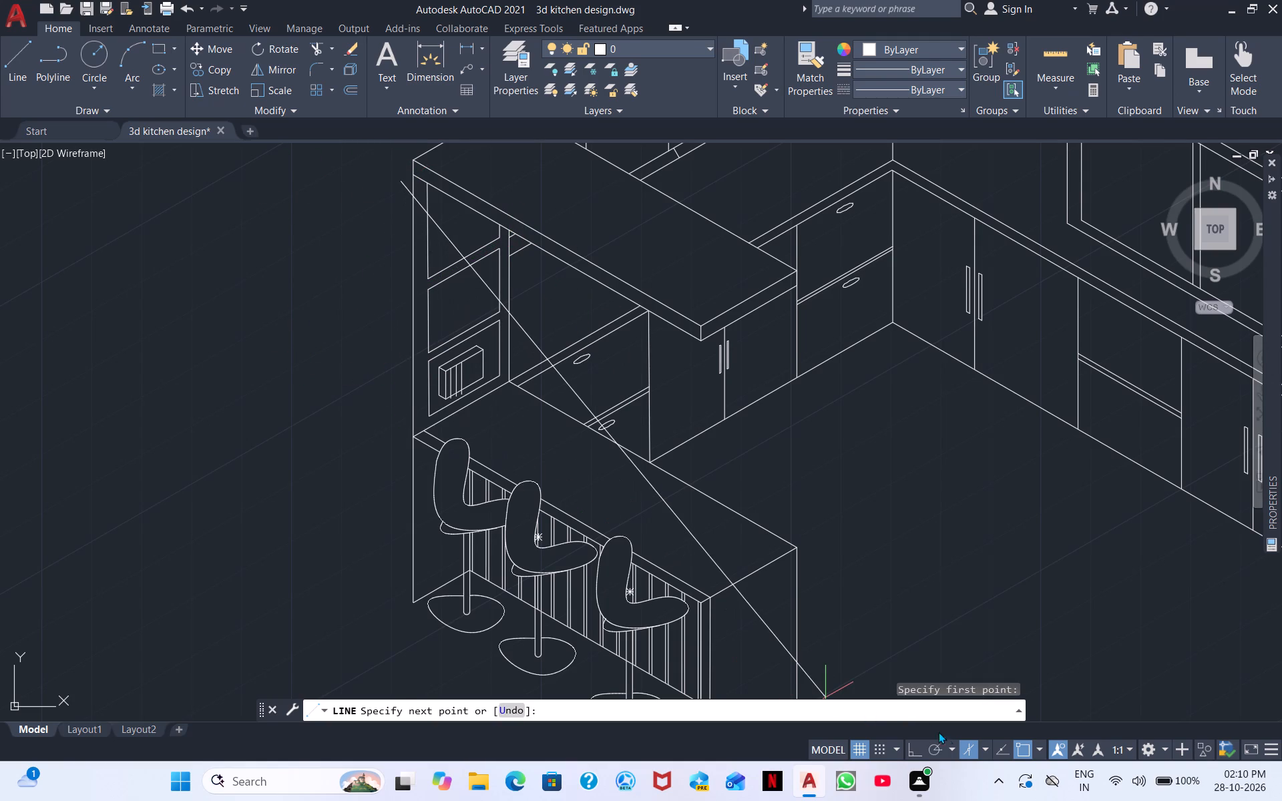
left_click(907, 744)
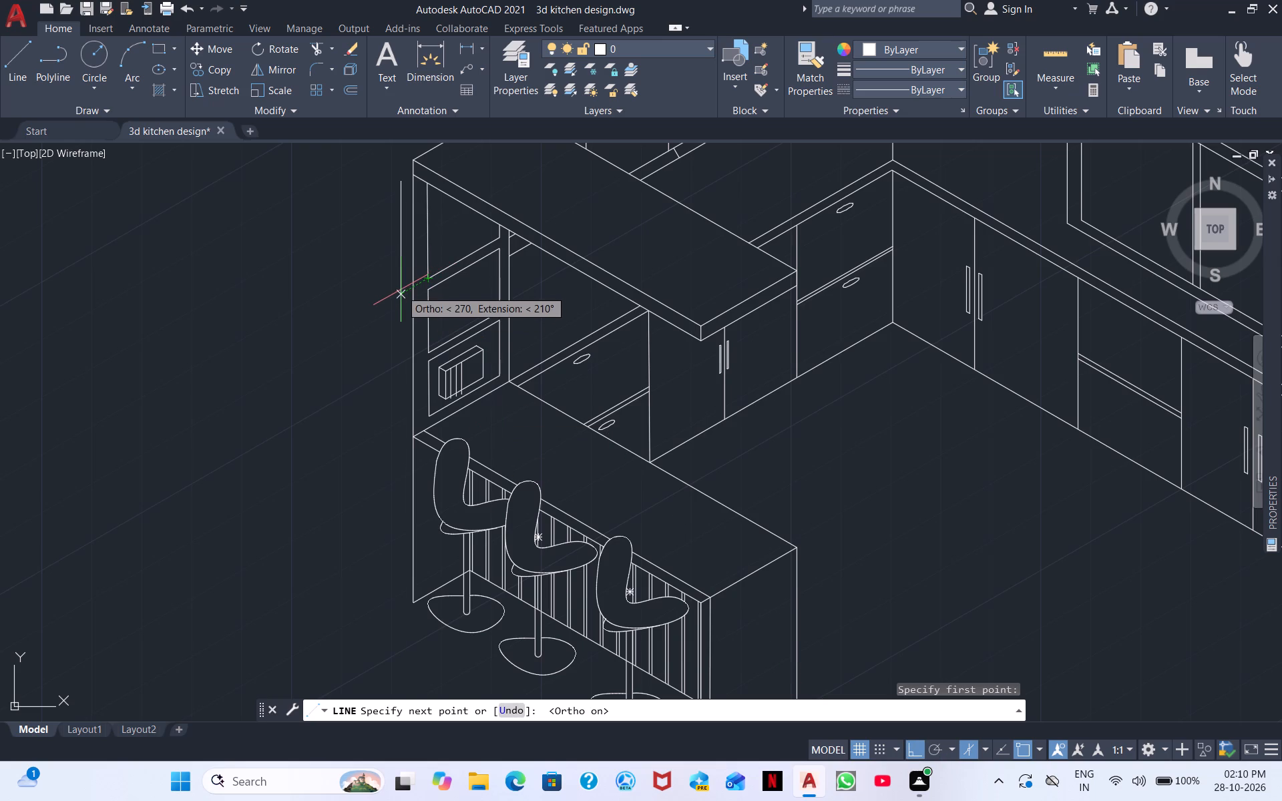
left_click(396, 324)
scroll(379, 326, "up", 1)
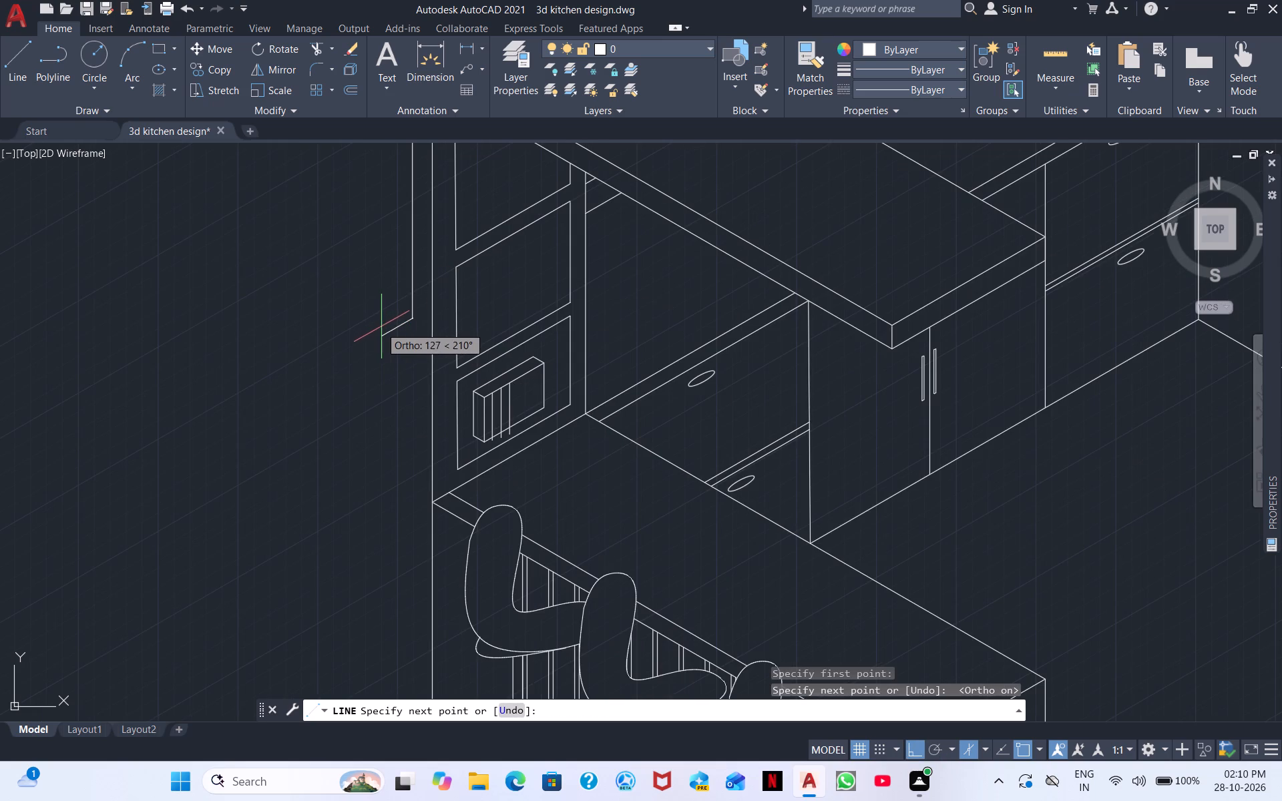
key("ctrl+F5")
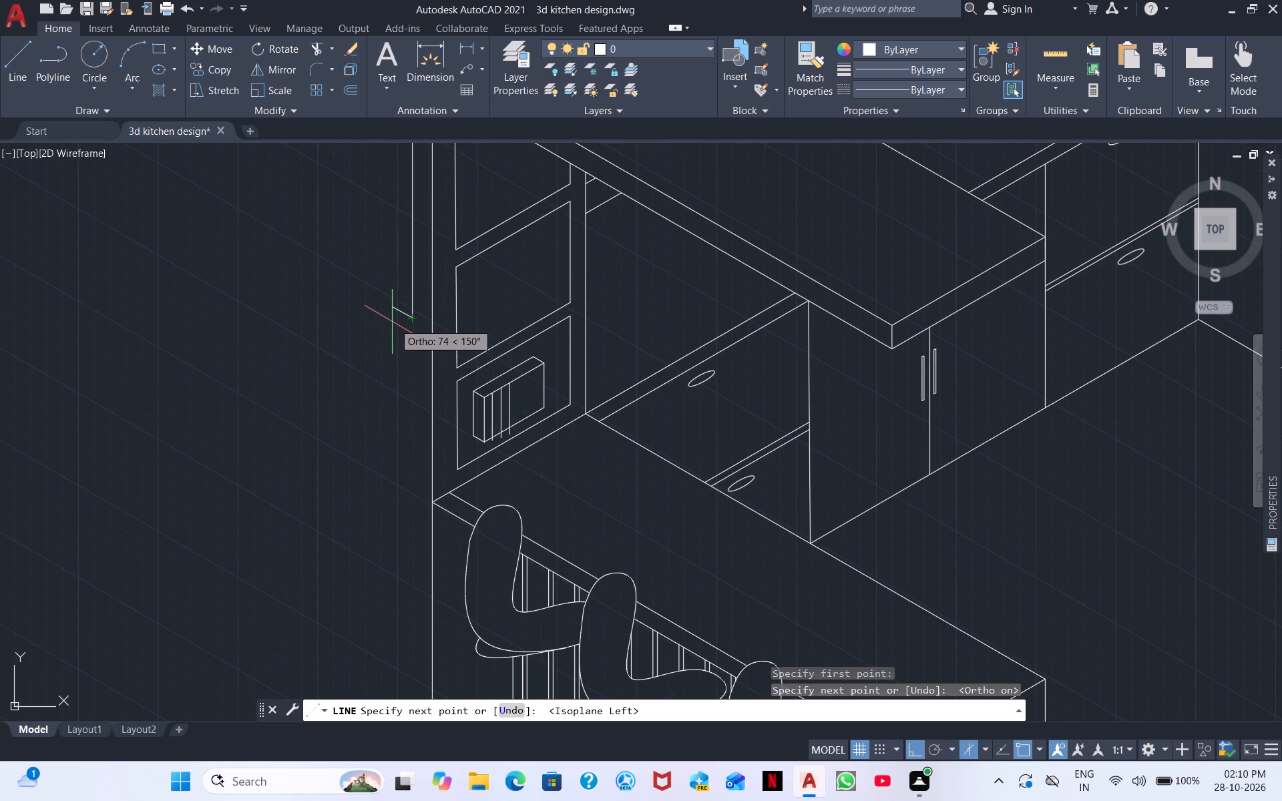
left_click(390, 316)
middle_click_drag(418, 212, 343, 469)
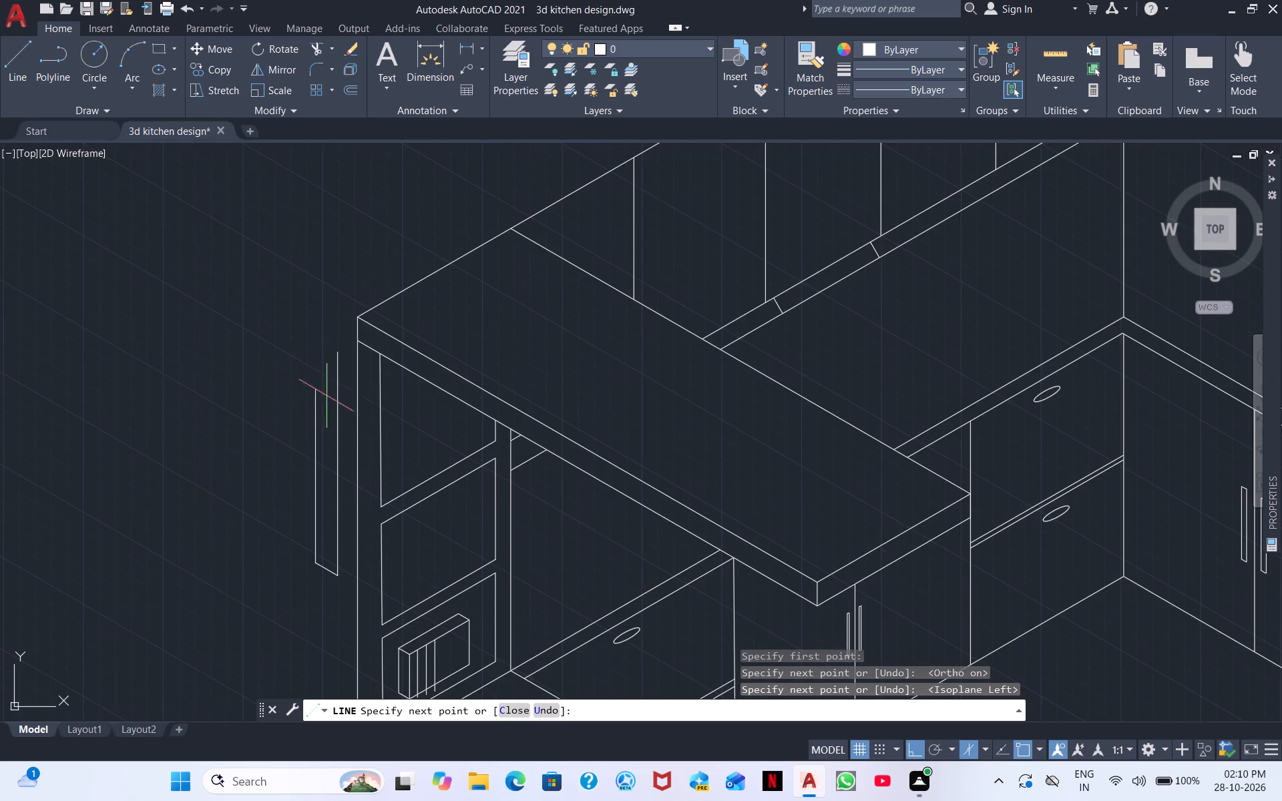
left_click(323, 347)
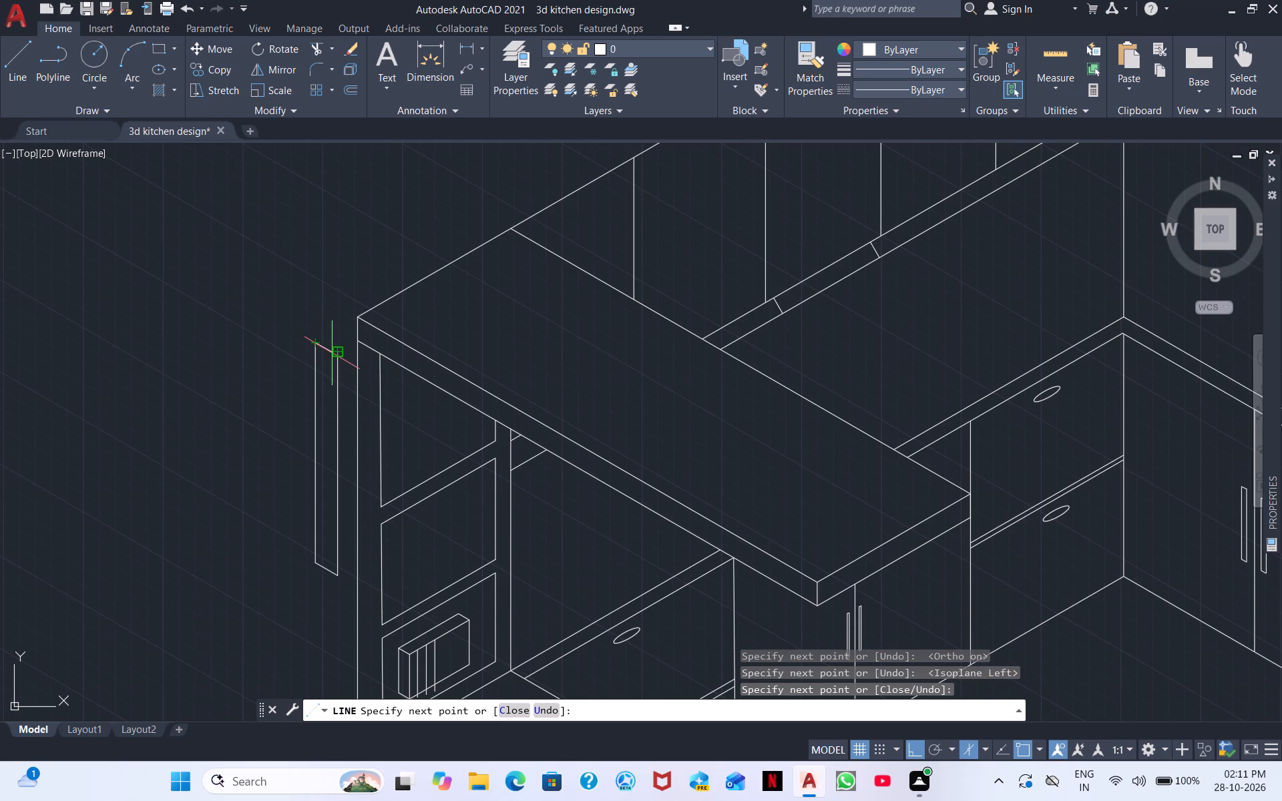
left_click(332, 353)
key("Escape")
Draw a vertical line inside the new upright, from its top edge down to just past its slanted bottom edge.
scroll(331, 379, "up", 1)
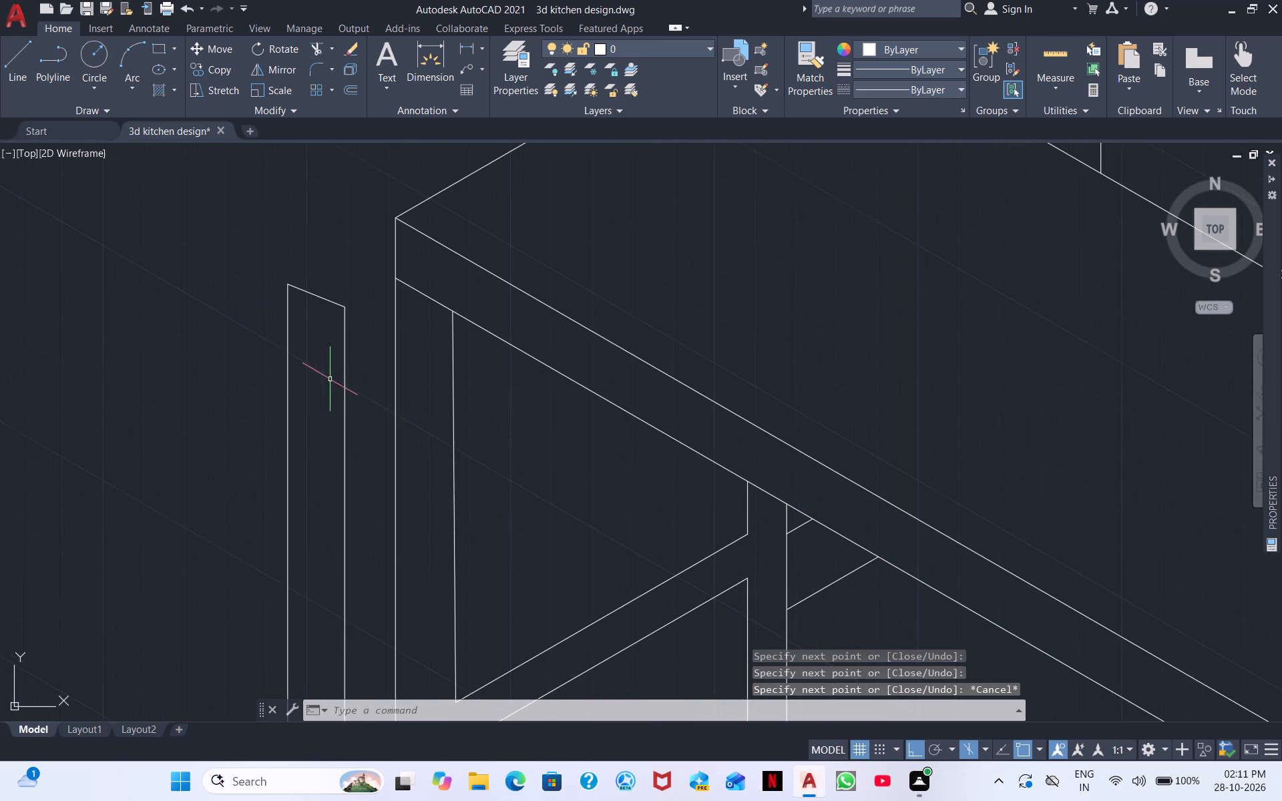
scroll(330, 379, "up", 1)
right_click(280, 386)
left_click(361, 396)
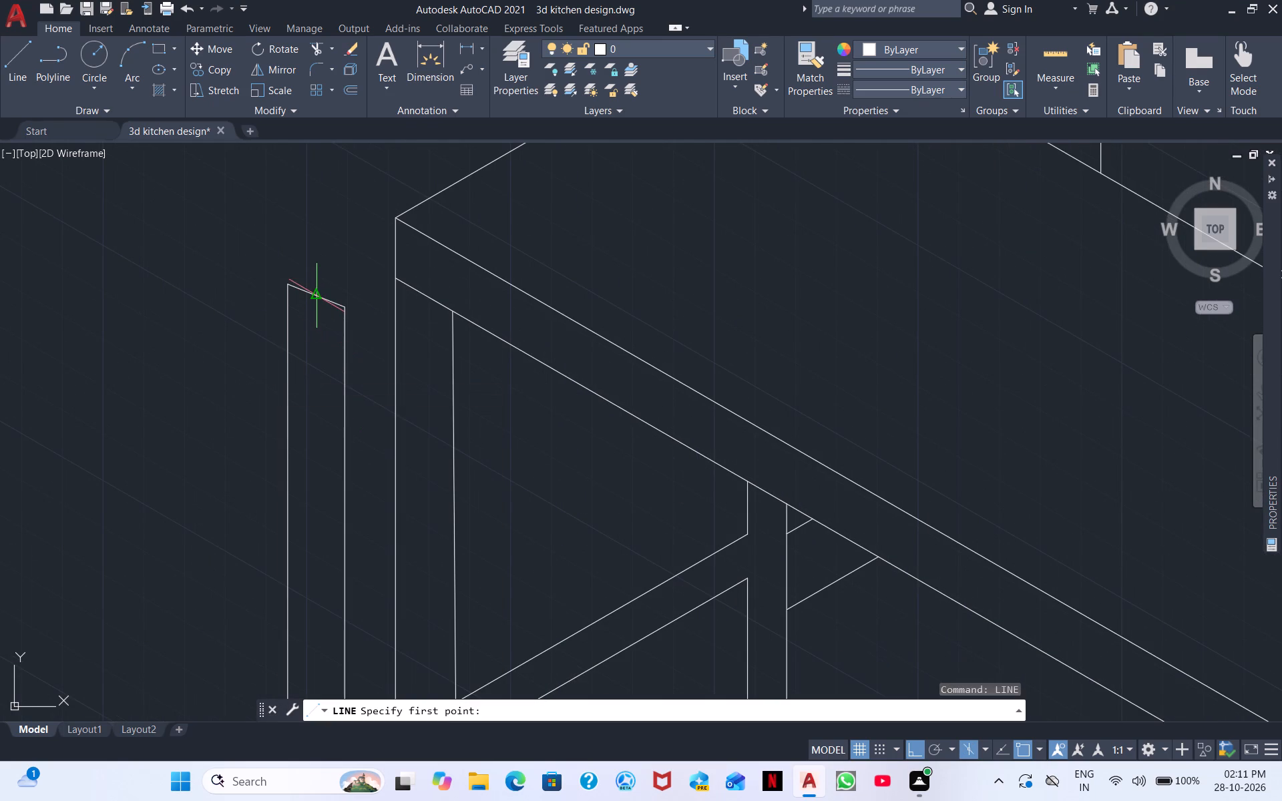
left_click(307, 296)
middle_click_drag(316, 573, 325, 364)
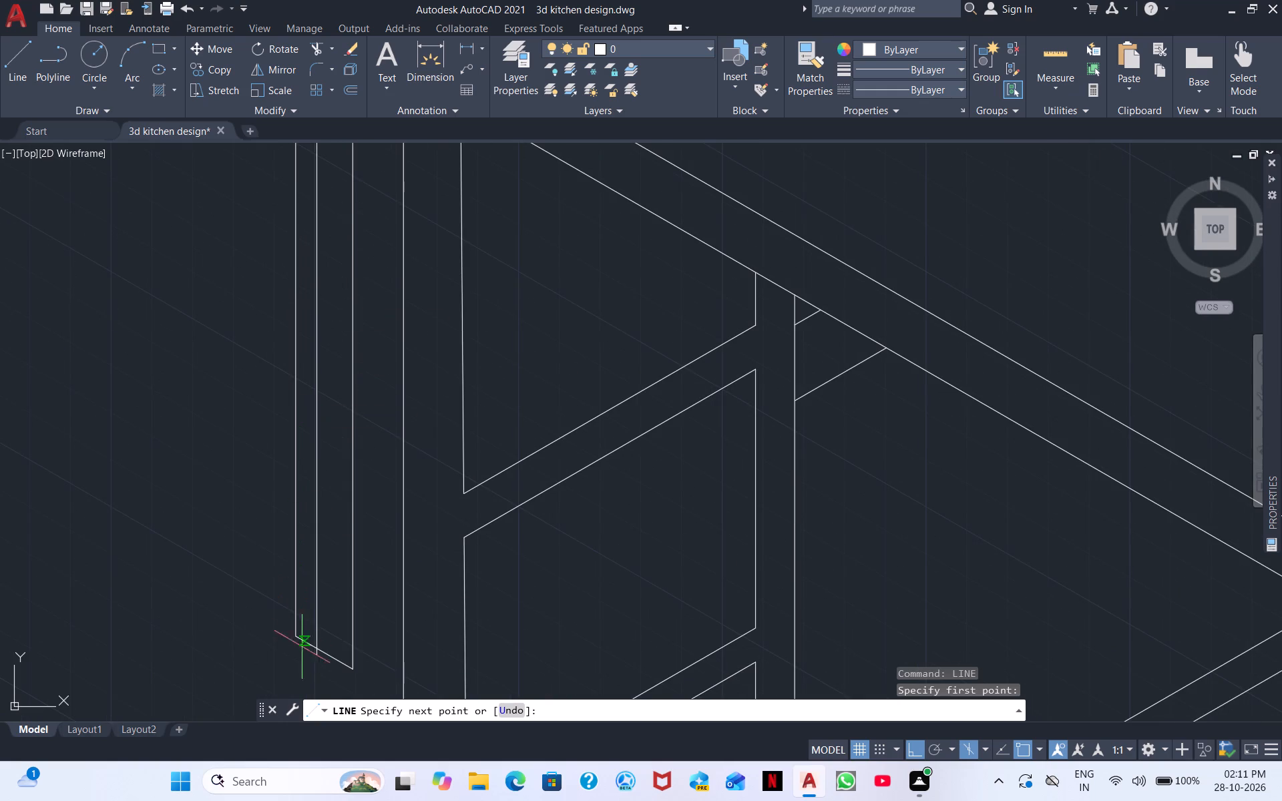
left_click(304, 671)
key("Escape")
right_click(306, 636)
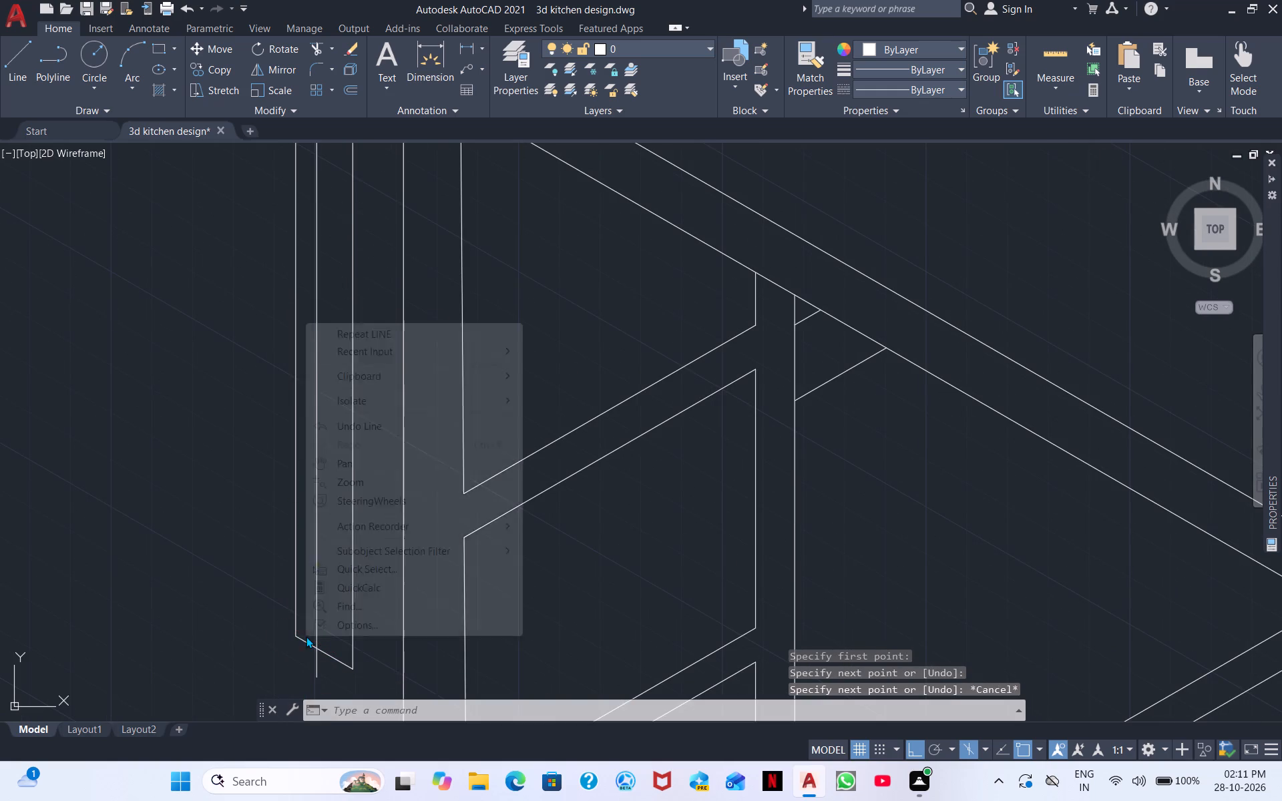
left_click(425, 354)
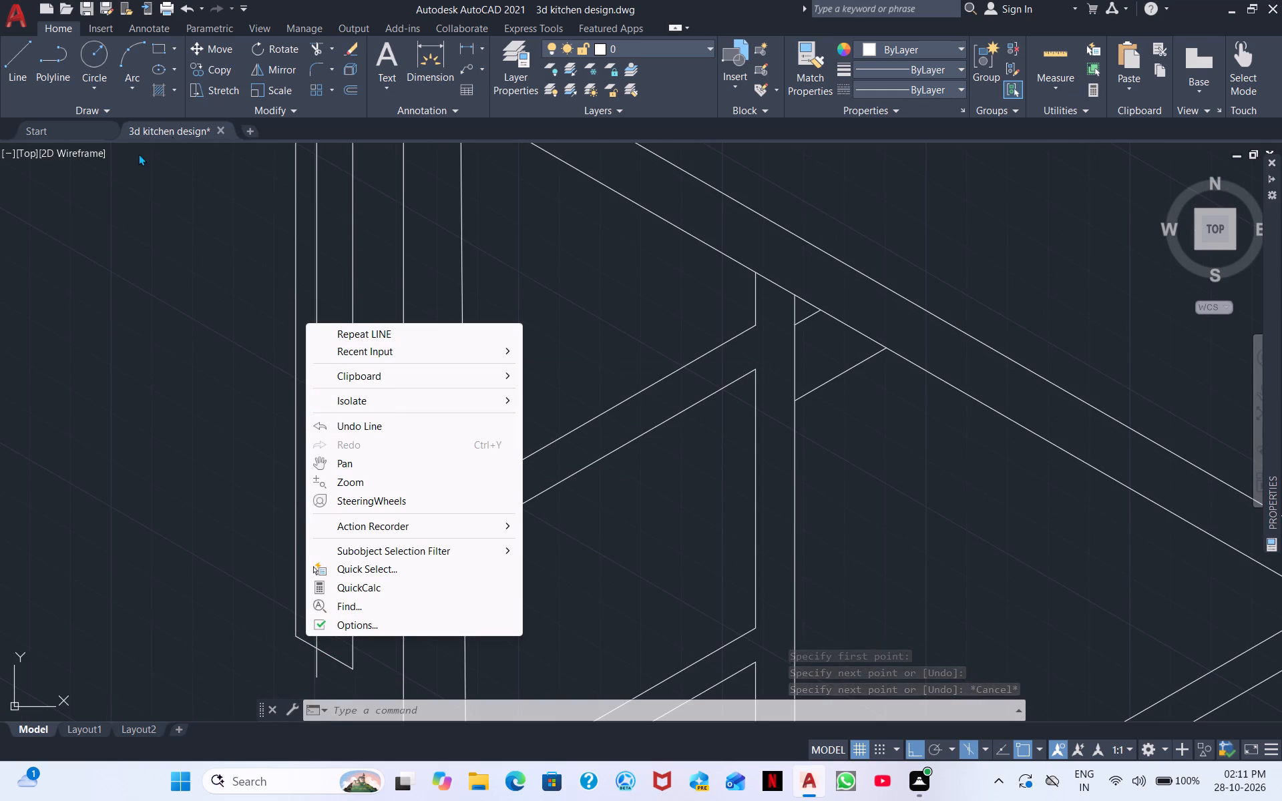
Trim the inner line's overshoot and the upright's outer strip, keeping only the narrower outline between the inner line and the cabinet-side edge.
left_click(316, 47)
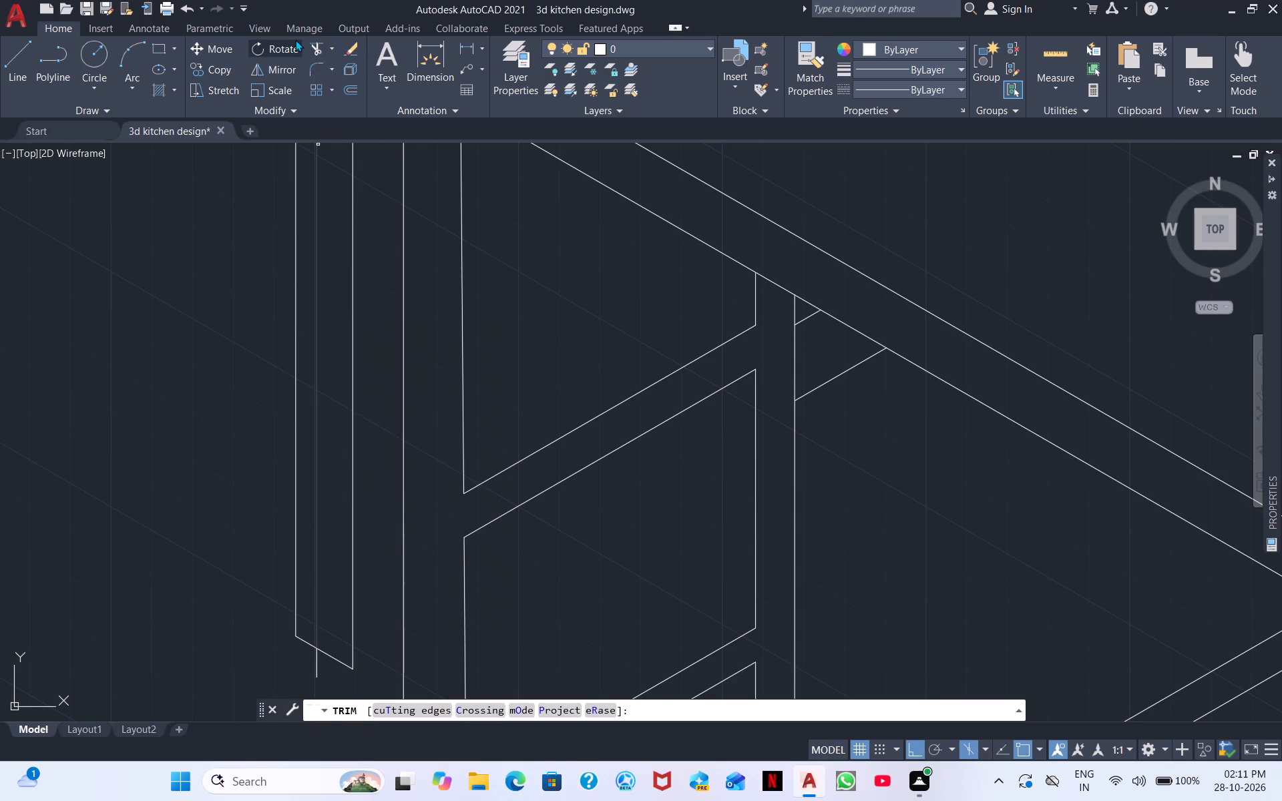
left_click(318, 48)
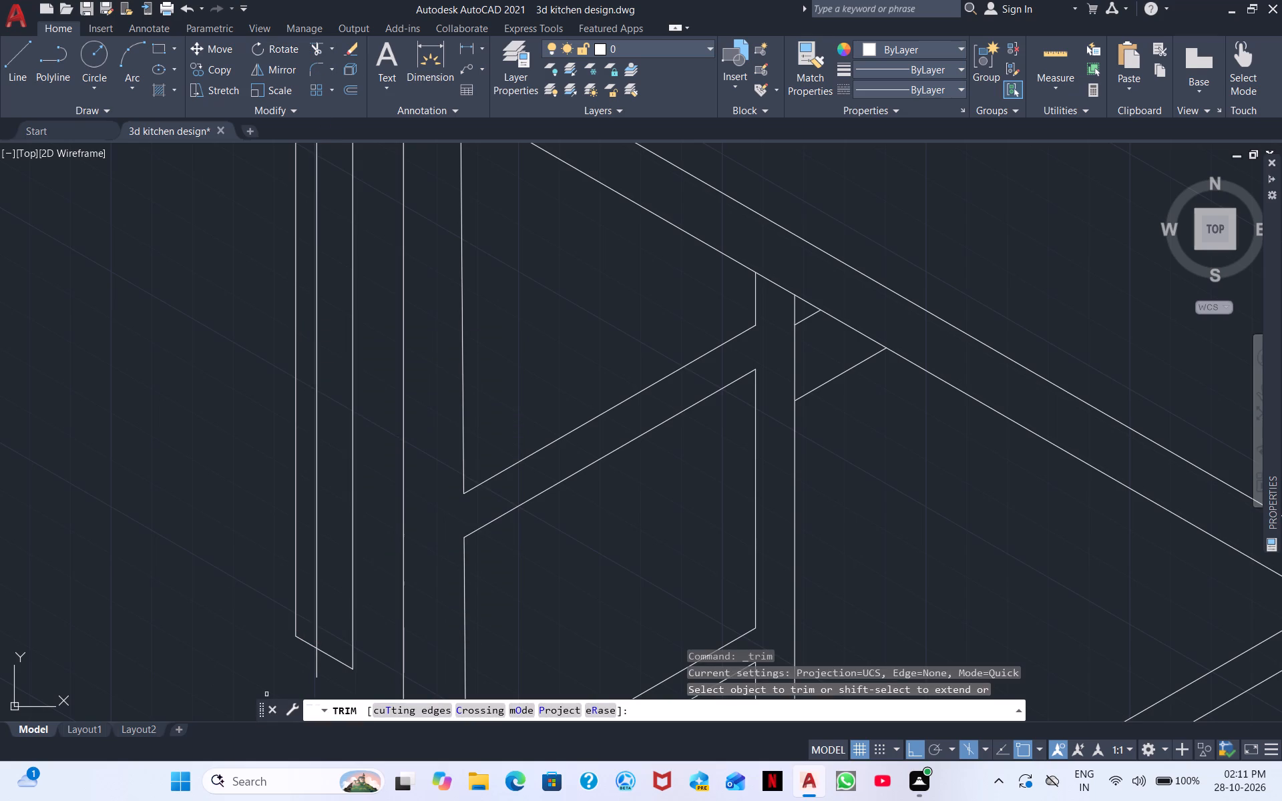
left_click(316, 668)
left_click_drag(302, 635, 298, 665)
left_click_drag(306, 604, 251, 601)
middle_click_drag(262, 523, 25, 800)
scroll(51, 692, "down", 1)
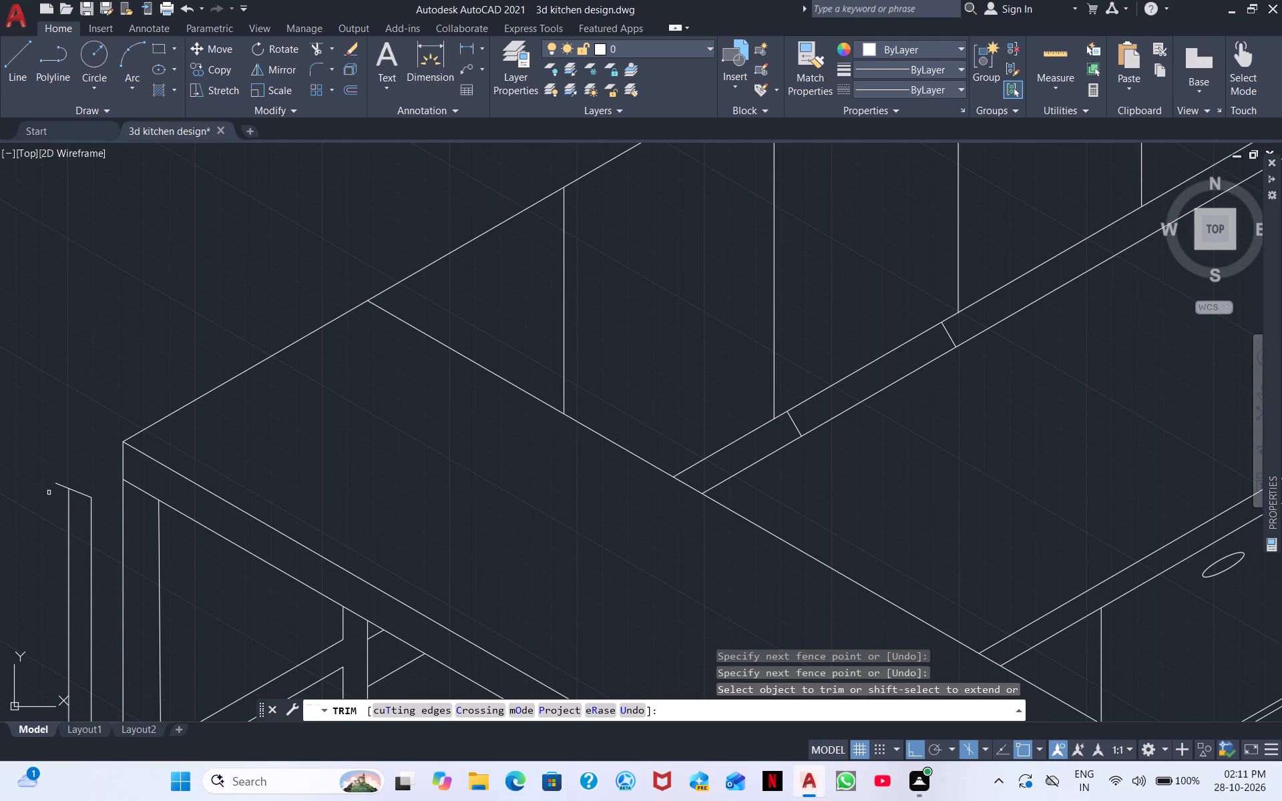
left_click(60, 485)
right_click(29, 472)
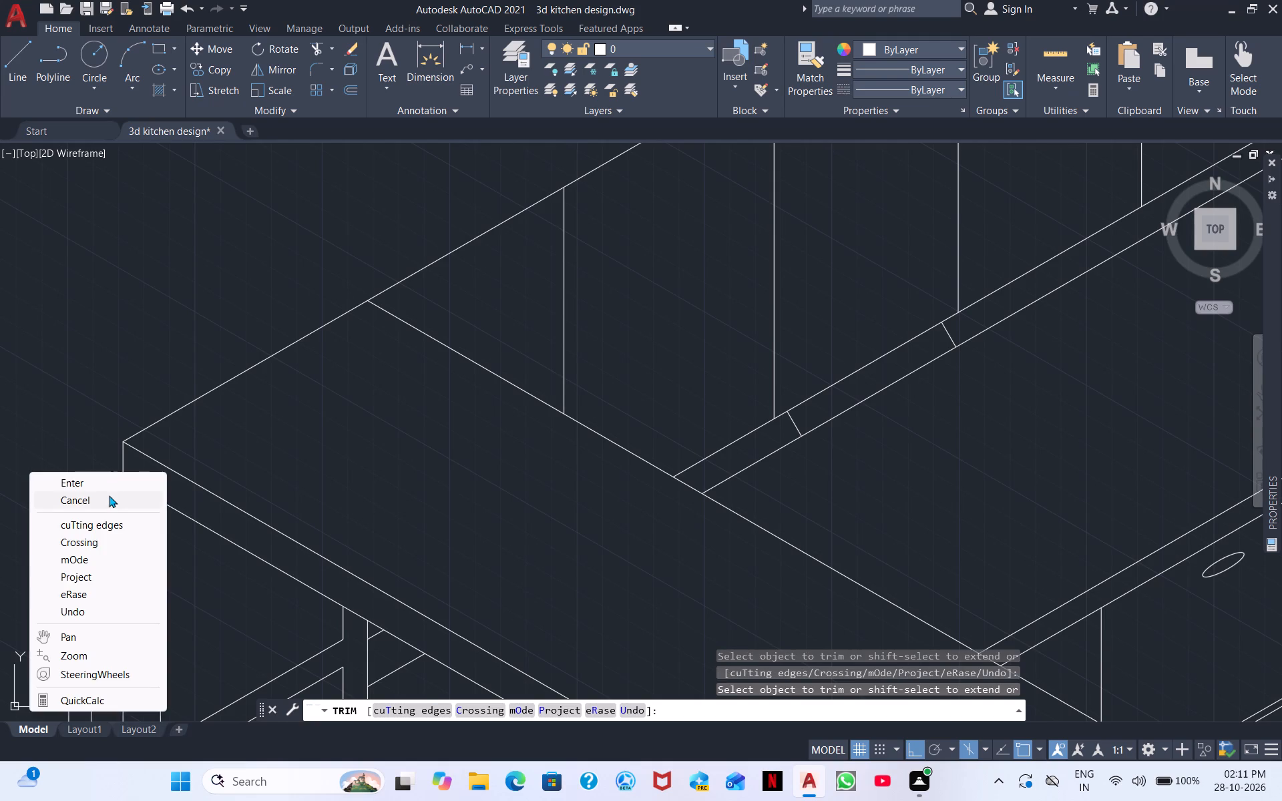
left_click(109, 495)
Move the narrowed upright from its lower-left corner farther away from the cabinet along the isometric axis into open space.
scroll(100, 486, "down", 1)
middle_click_drag(105, 486, 238, 327)
scroll(146, 561, "up", 2)
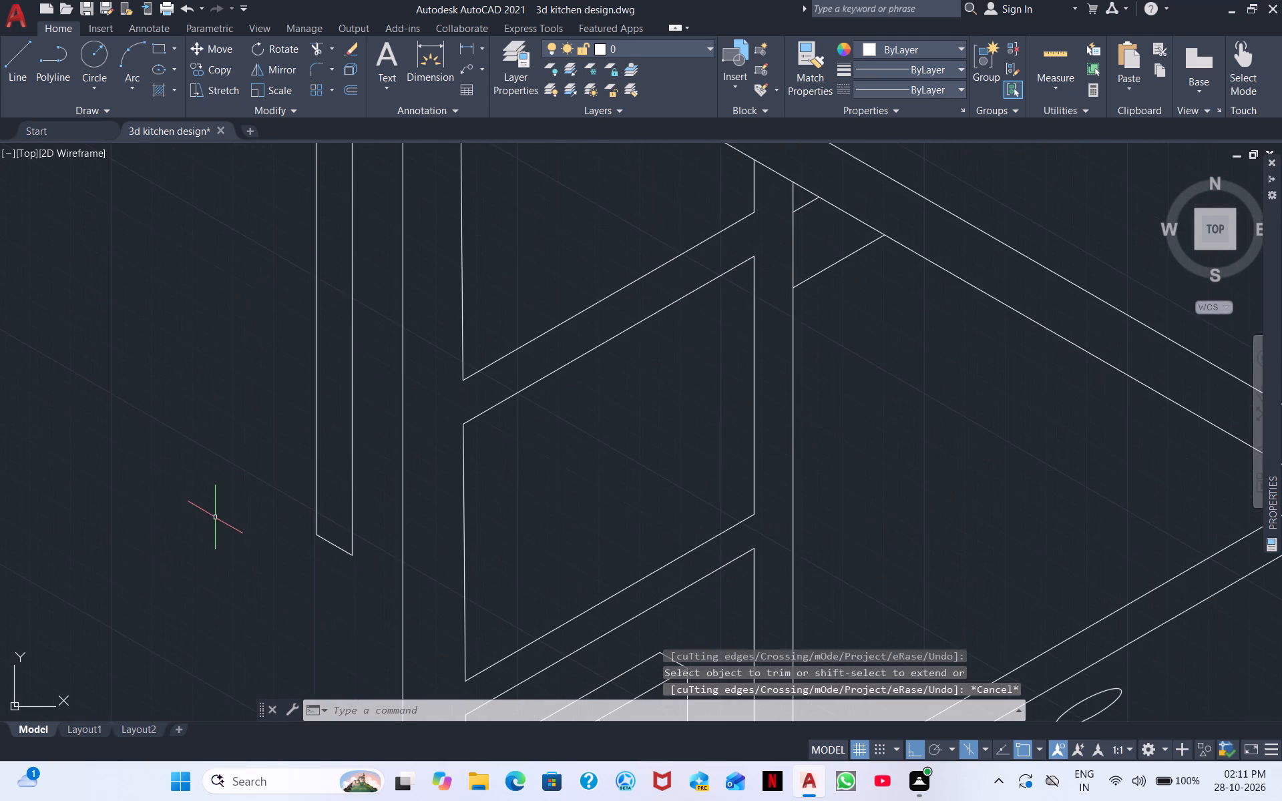
scroll(215, 517, "down", 1)
left_click_drag(312, 551, 285, 527)
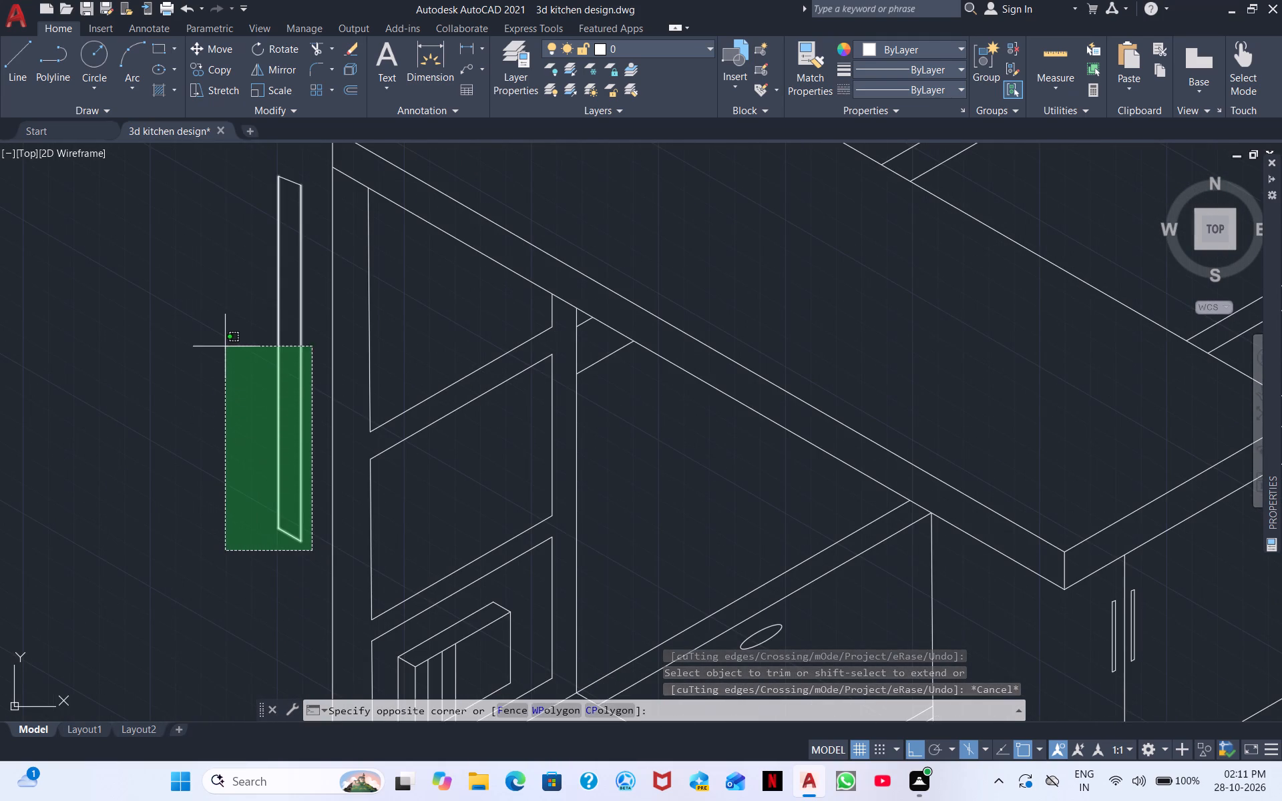
left_click(212, 170)
right_click(167, 314)
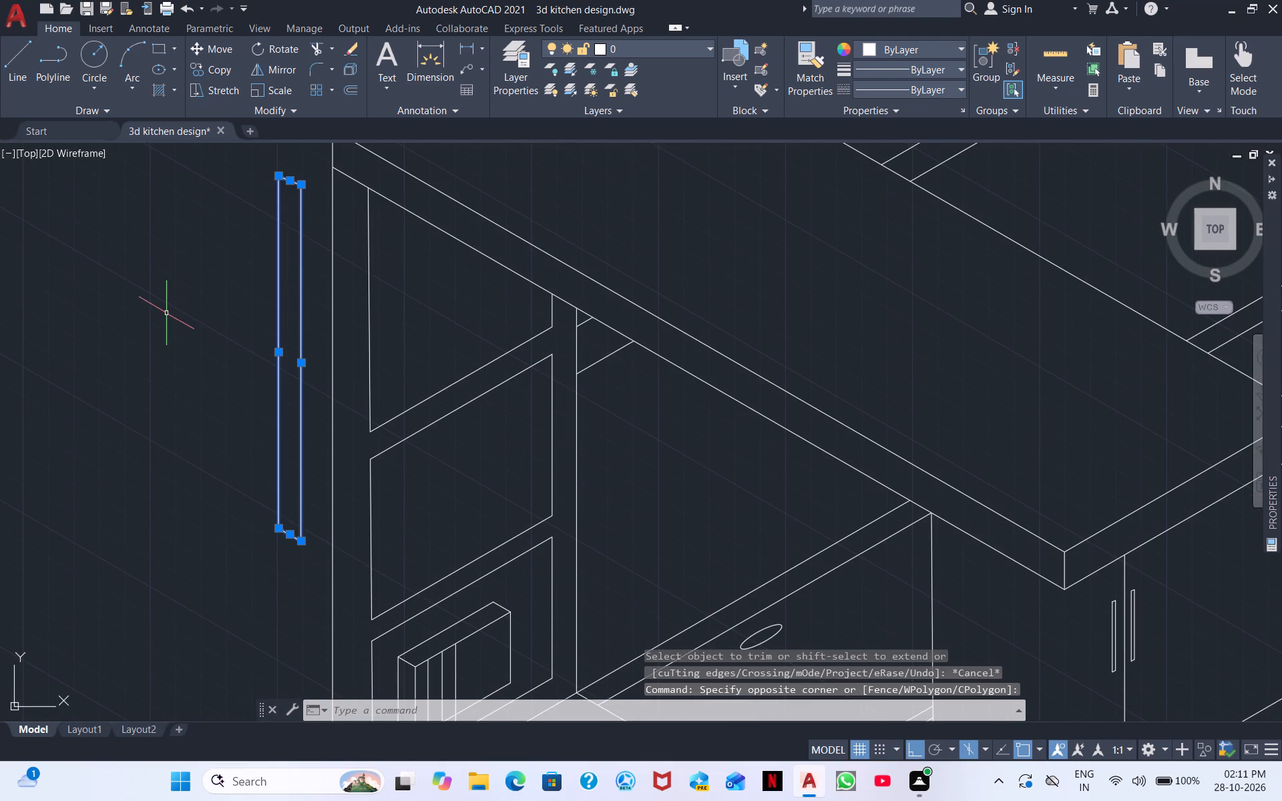
left_click(232, 436)
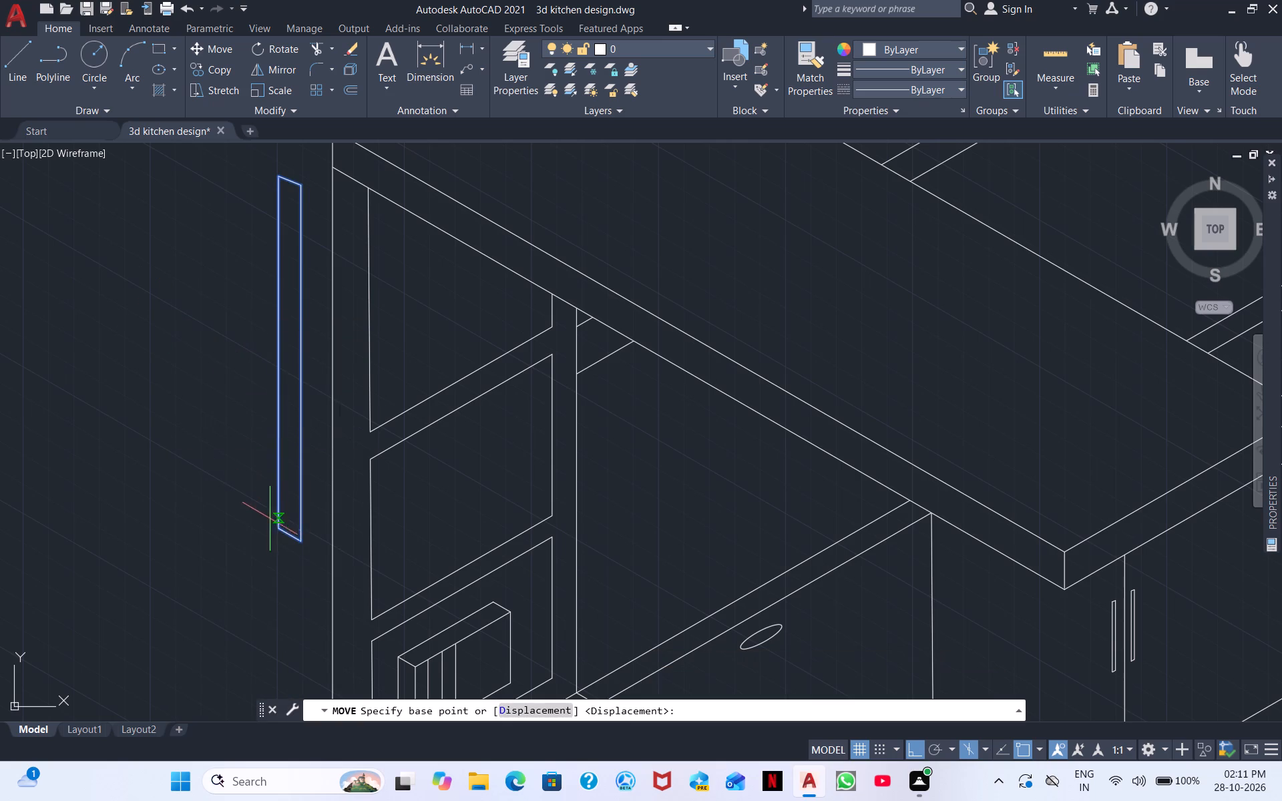
left_click(276, 527)
left_click(51, 467)
Draw a circle with a radius of about 300 units centred on the middle of the upright's slanted bottom edge.
middle_click_drag(83, 483, 349, 571)
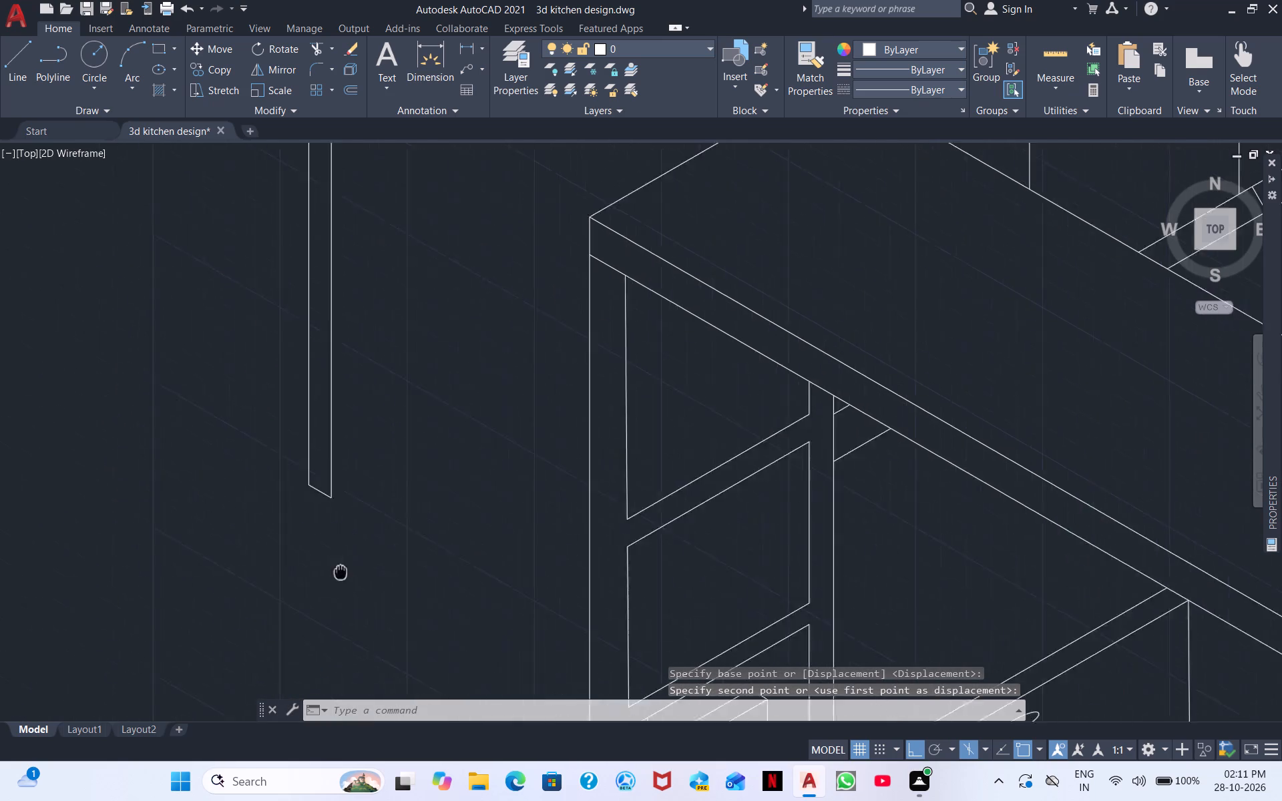
middle_click_drag(349, 571, 590, 543)
scroll(596, 527, "down", 1)
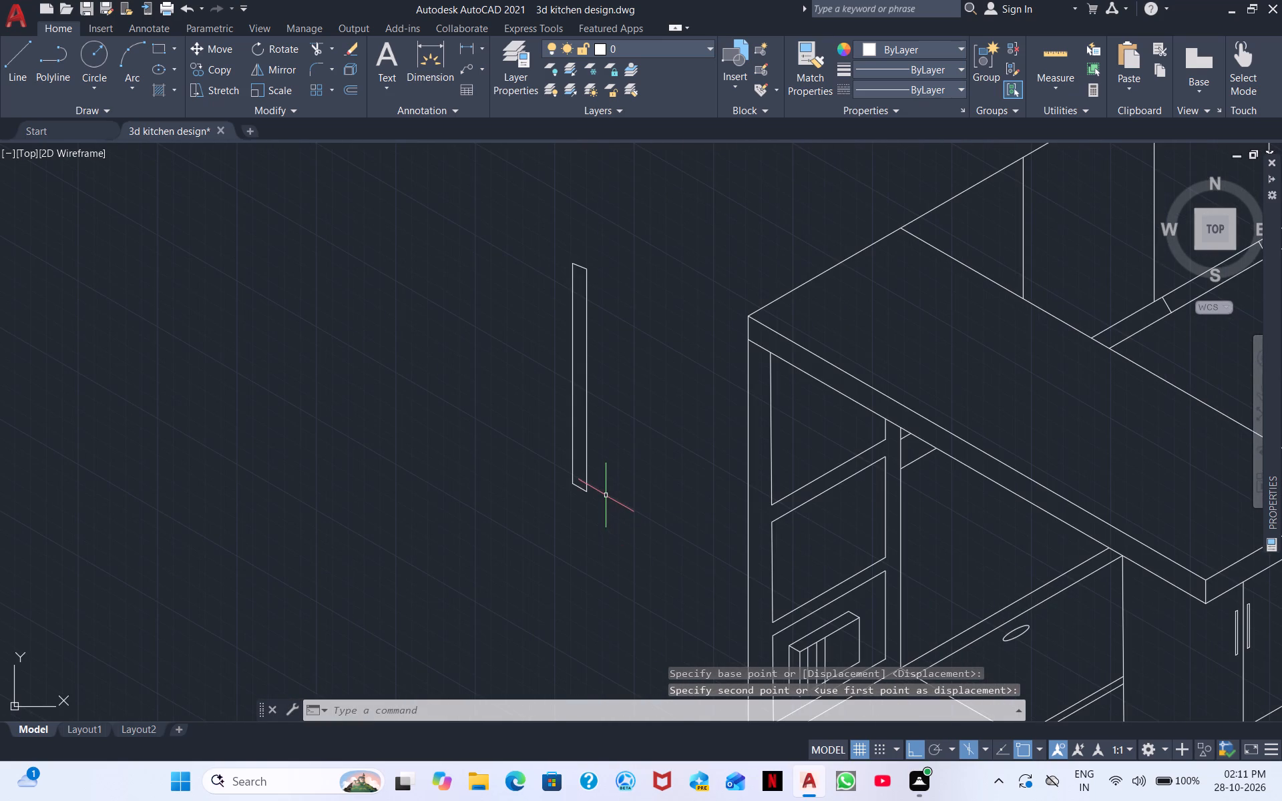
scroll(607, 495, "up", 1)
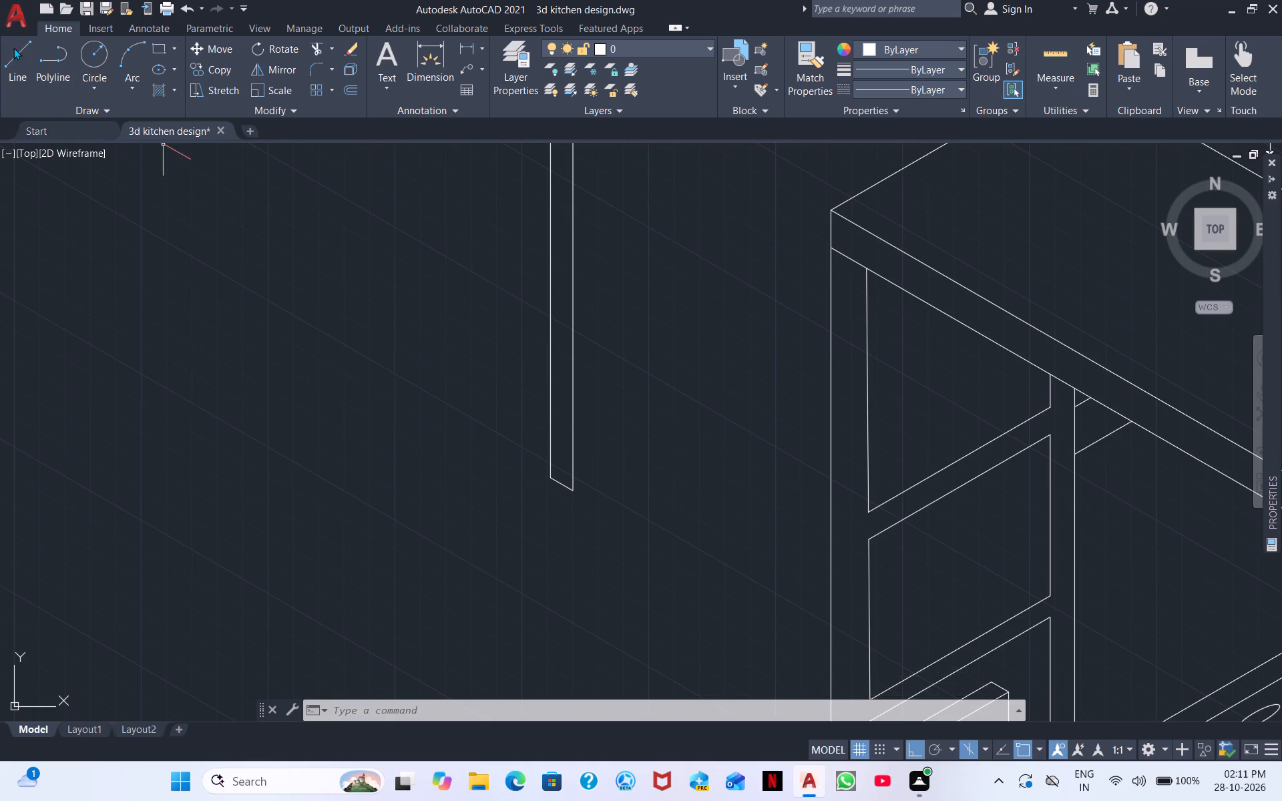
left_click(97, 55)
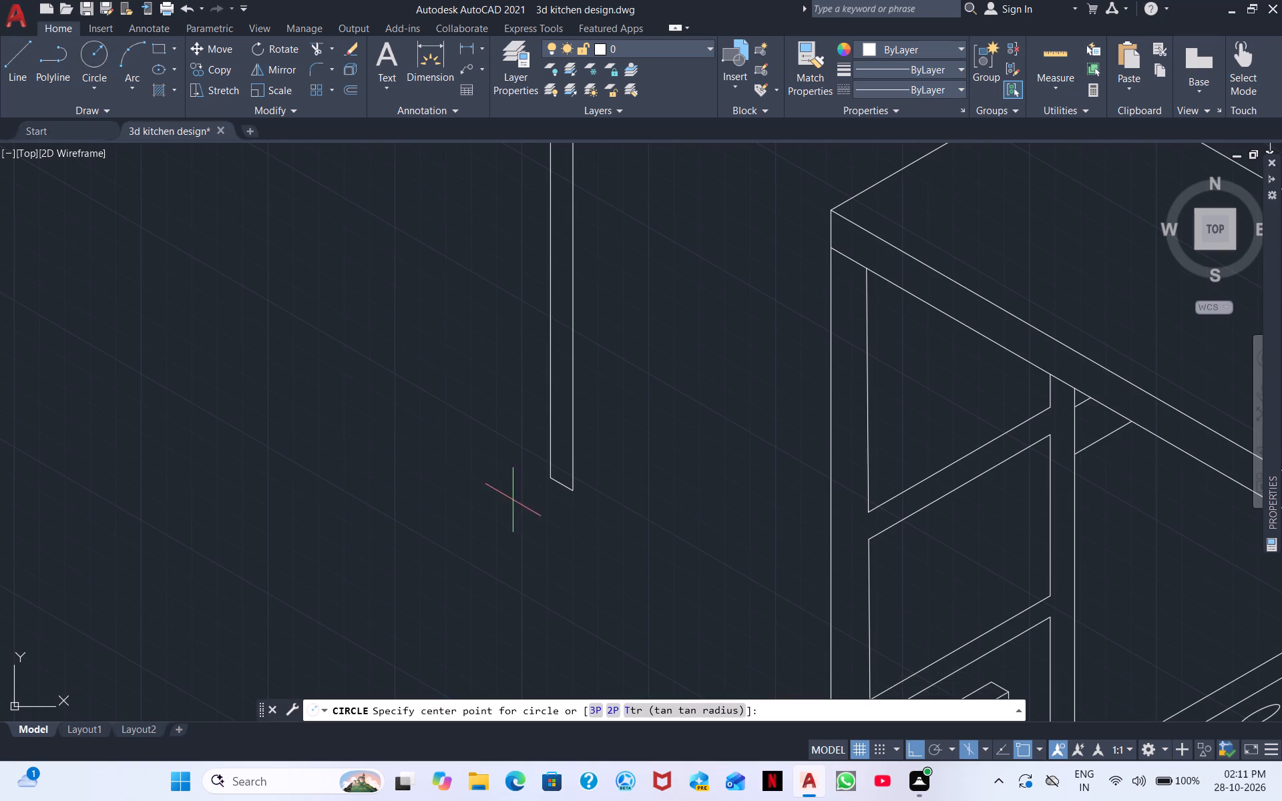
left_click(558, 483)
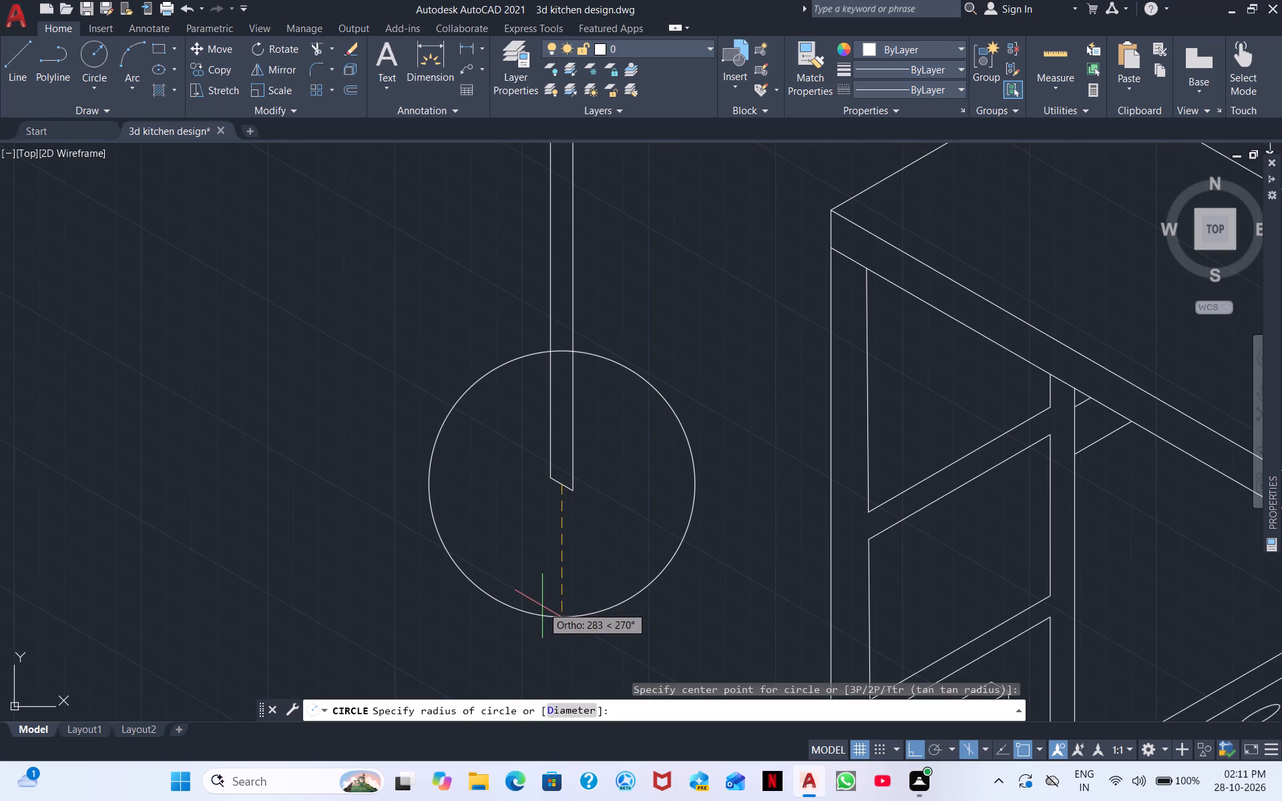
left_click(545, 615)
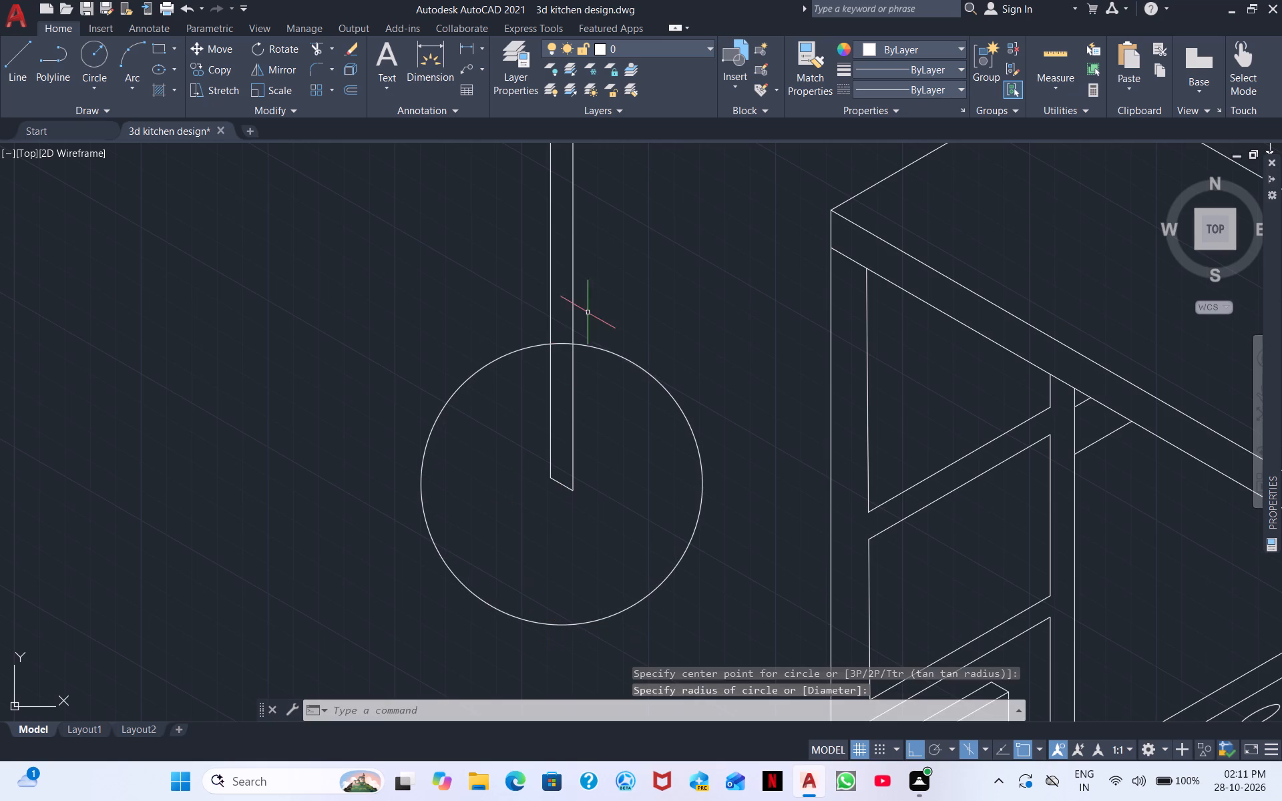
Move the circle straight down so its top point sits on the midpoint of the upright's slanted bottom edge.
left_click(566, 346)
left_click(552, 340)
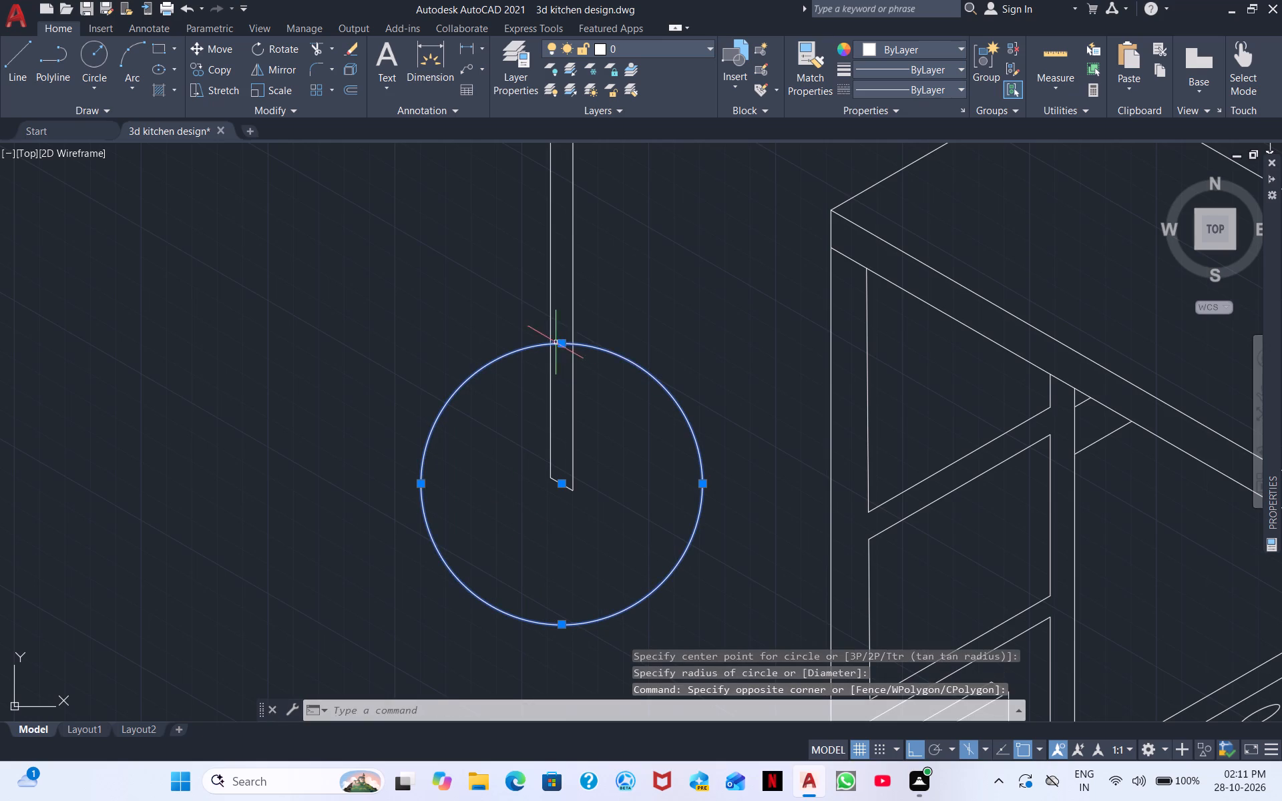
right_click(648, 361)
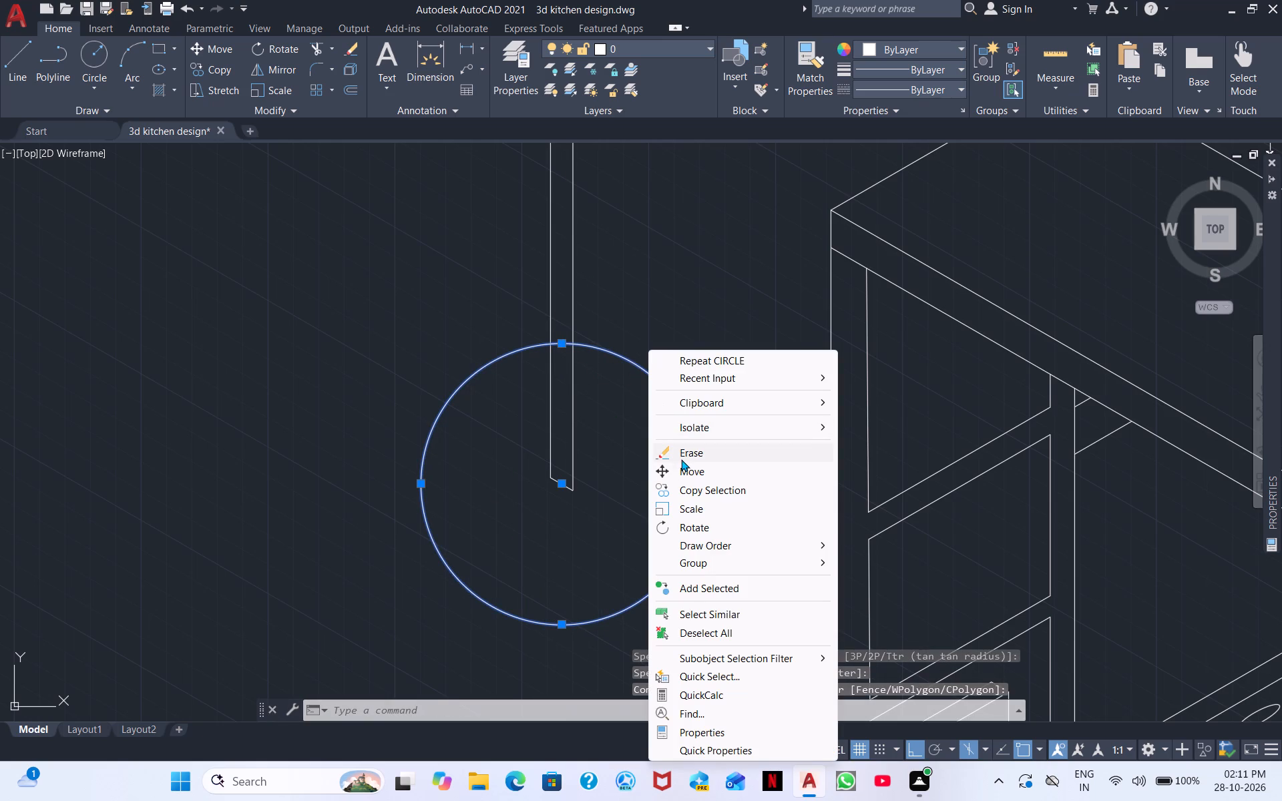
left_click(696, 469)
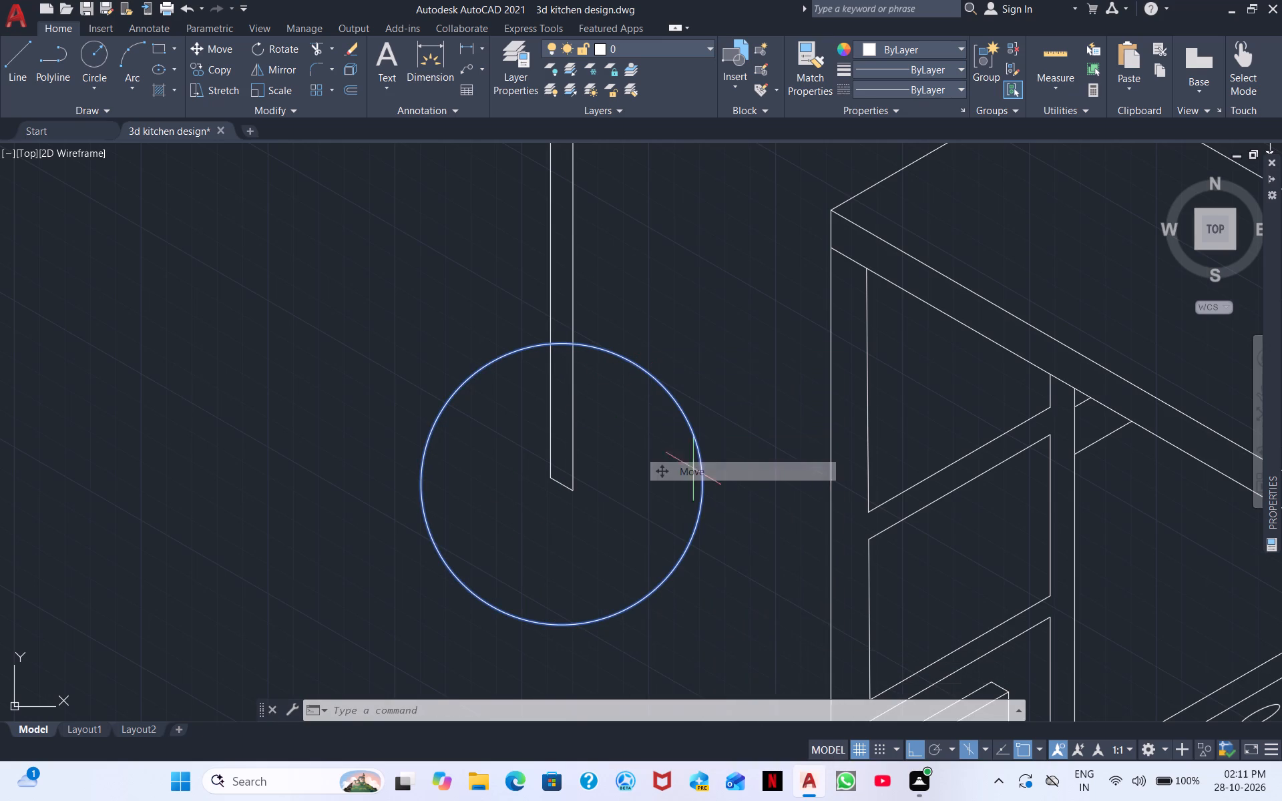
left_click(562, 341)
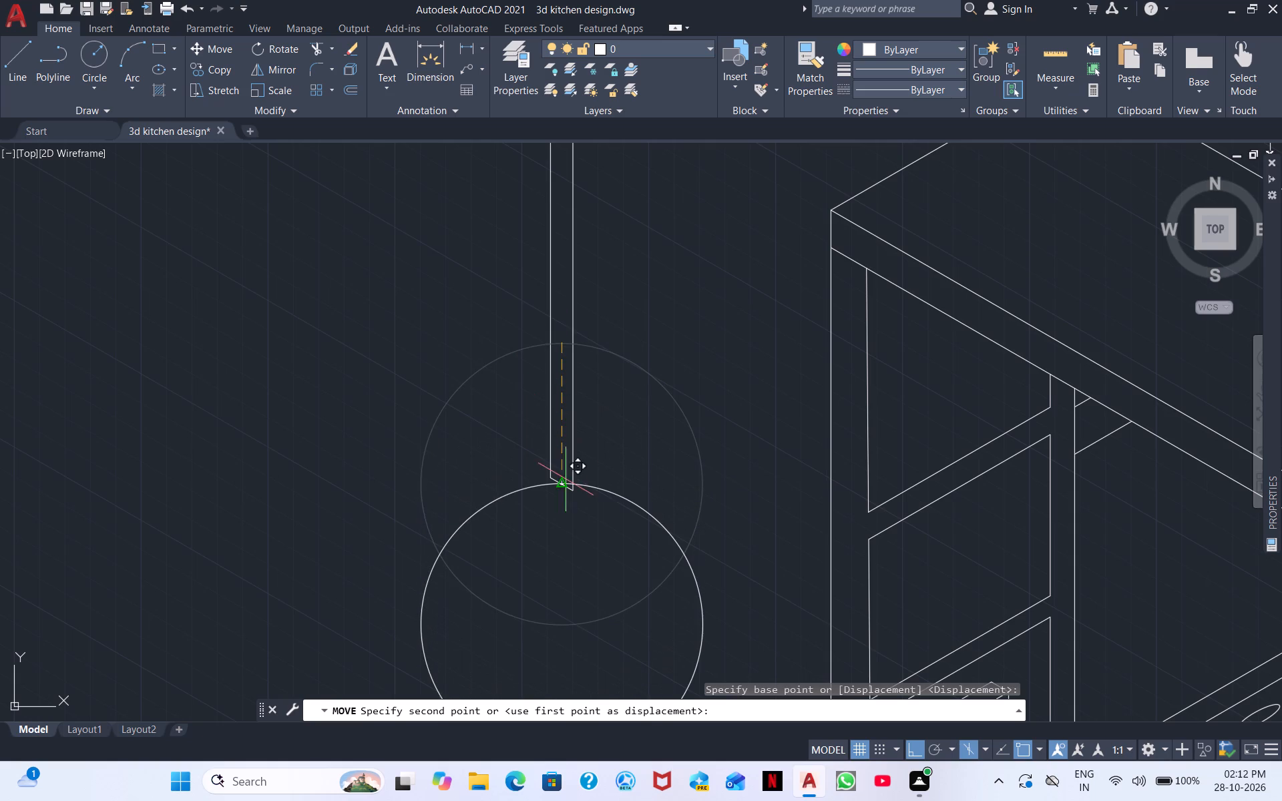
left_click(562, 483)
Start a spline at the circle's top and, with Ortho off, shape a wavy left side curving inward, ending on the circle's lower left.
scroll(564, 457, "down", 2)
scroll(584, 444, "up", 2)
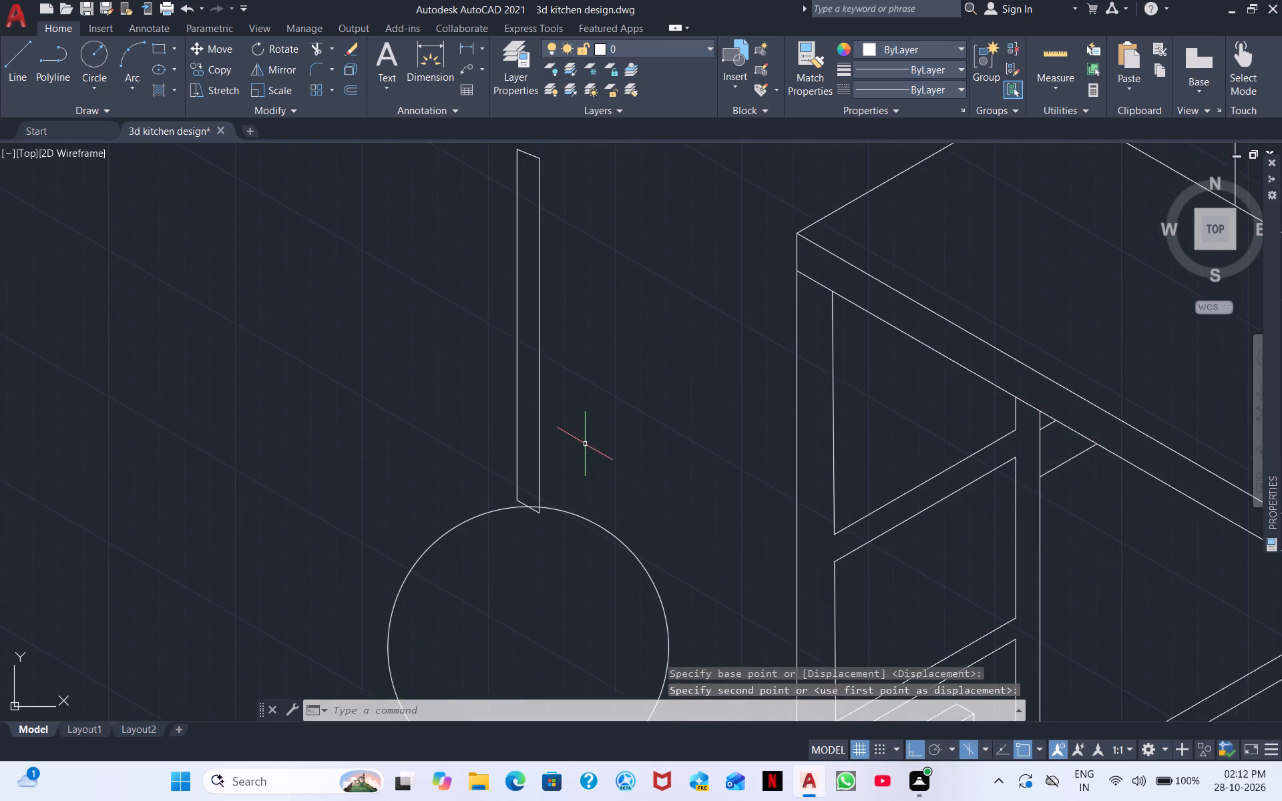
scroll(585, 444, "down", 4)
scroll(547, 455, "up", 2)
middle_click_drag(465, 349, 412, 357)
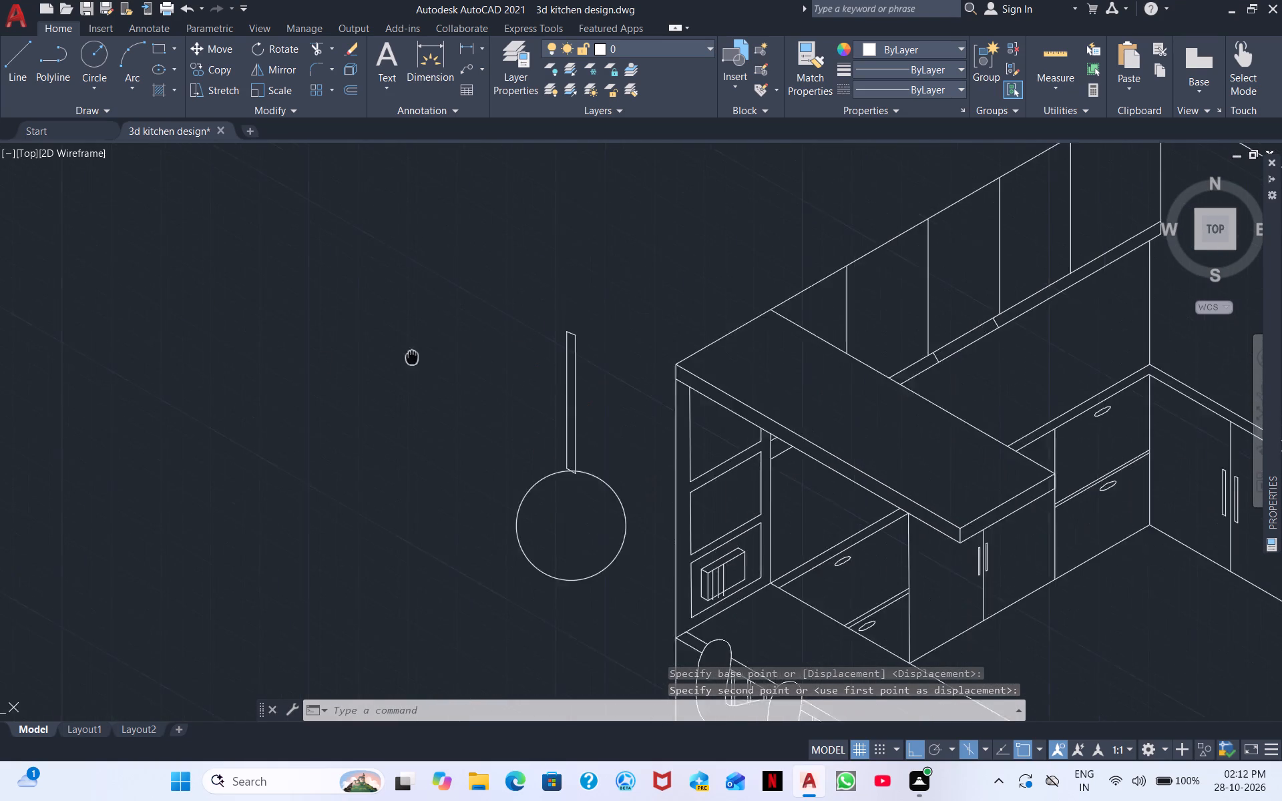
middle_click_drag(412, 357, 304, 359)
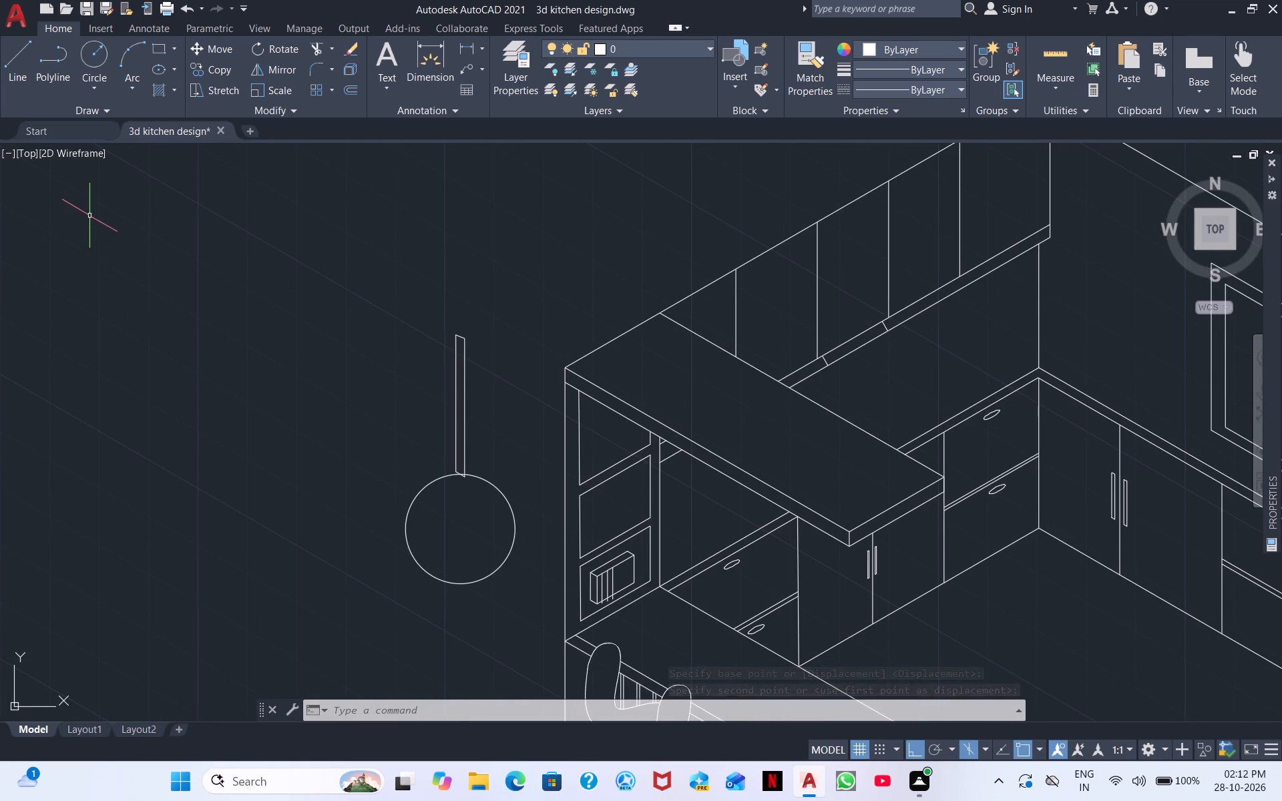
right_click(89, 216)
left_click(212, 247)
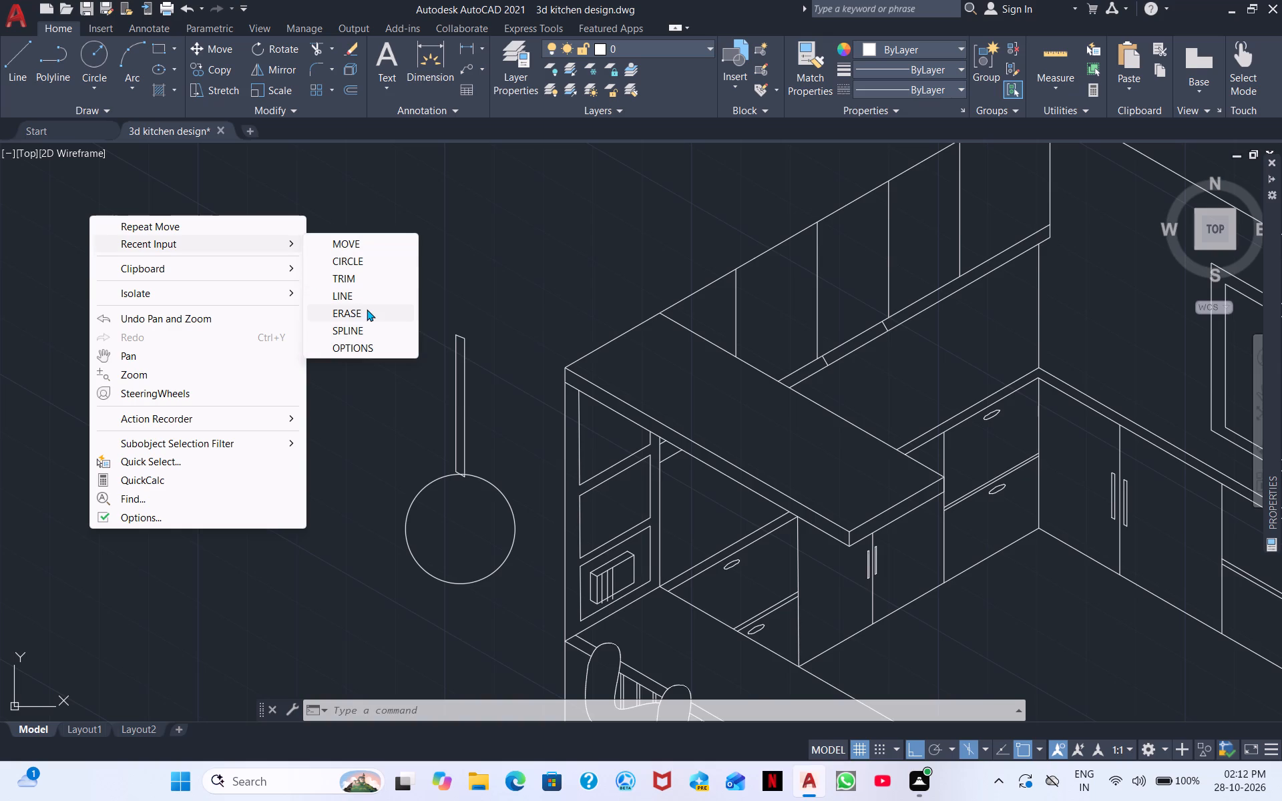
left_click(360, 326)
scroll(492, 511, "up", 3)
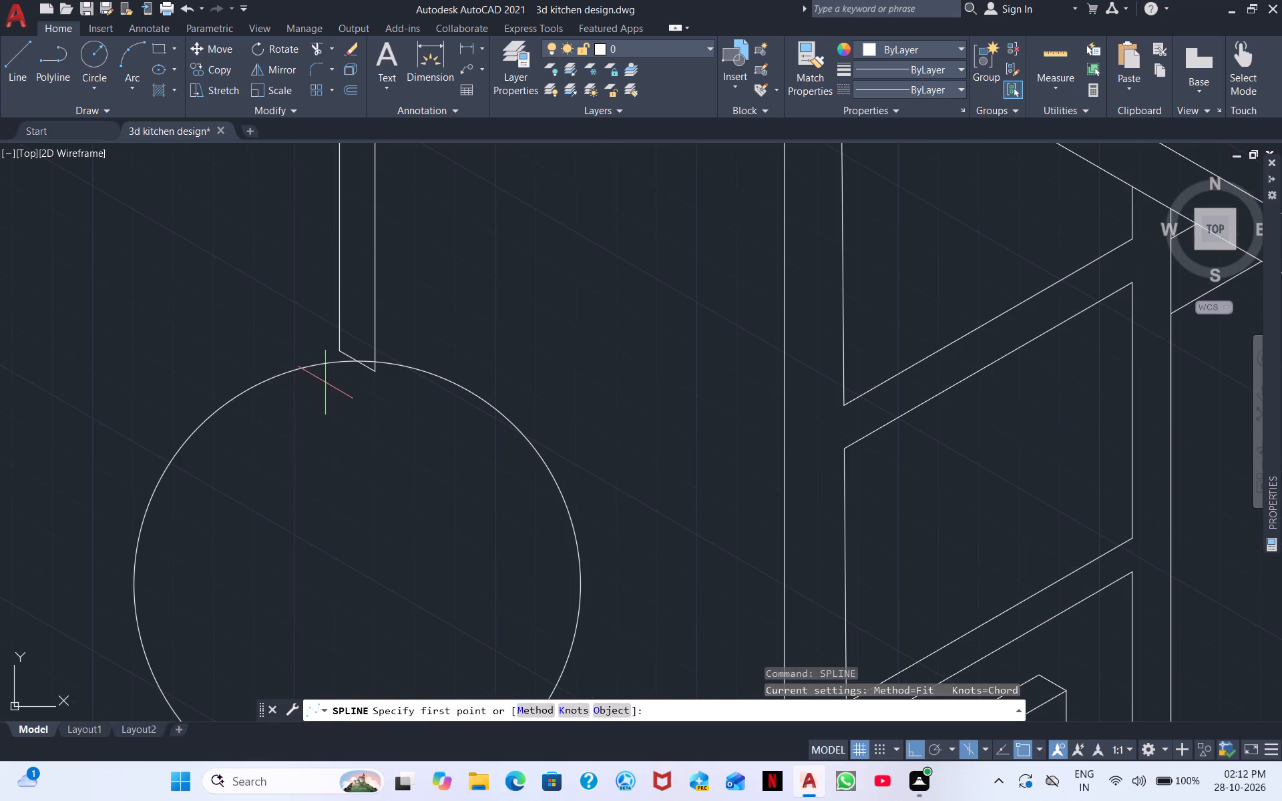
left_click(356, 360)
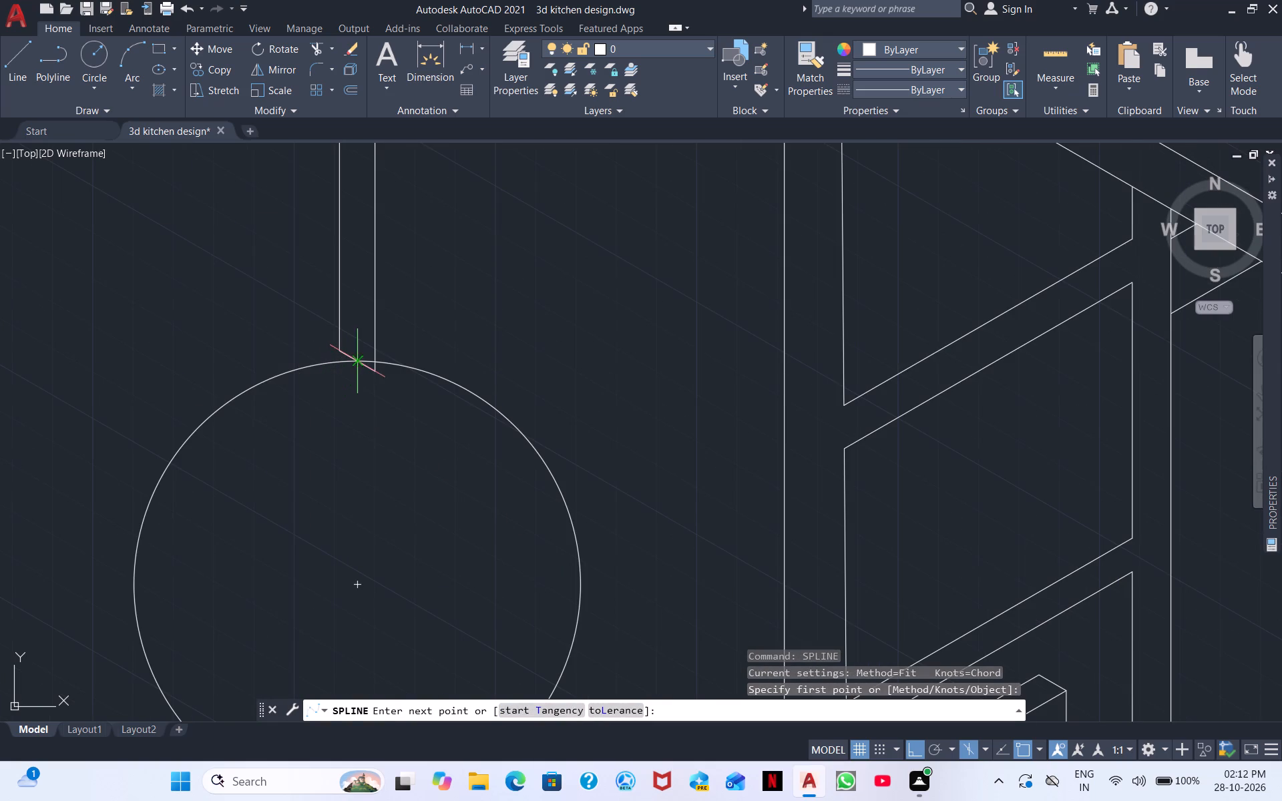
left_click(314, 370)
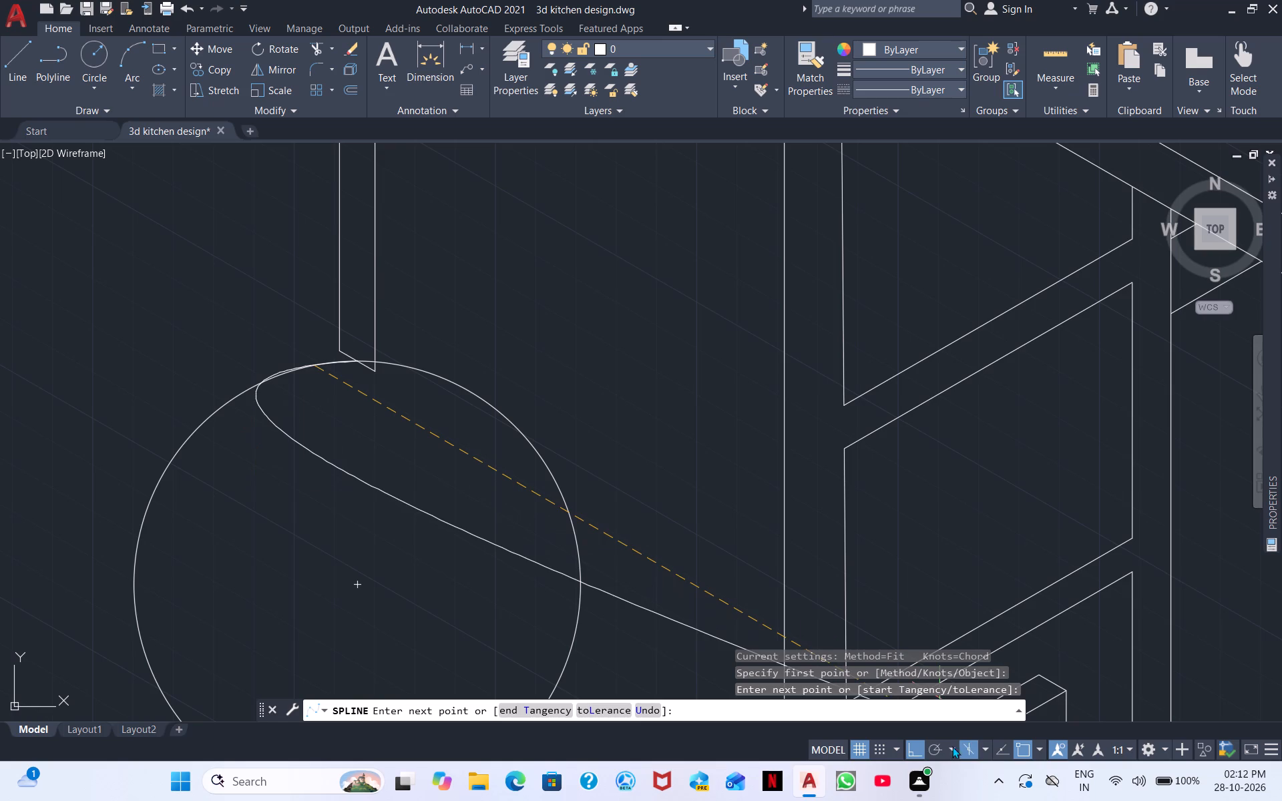
left_click(914, 752)
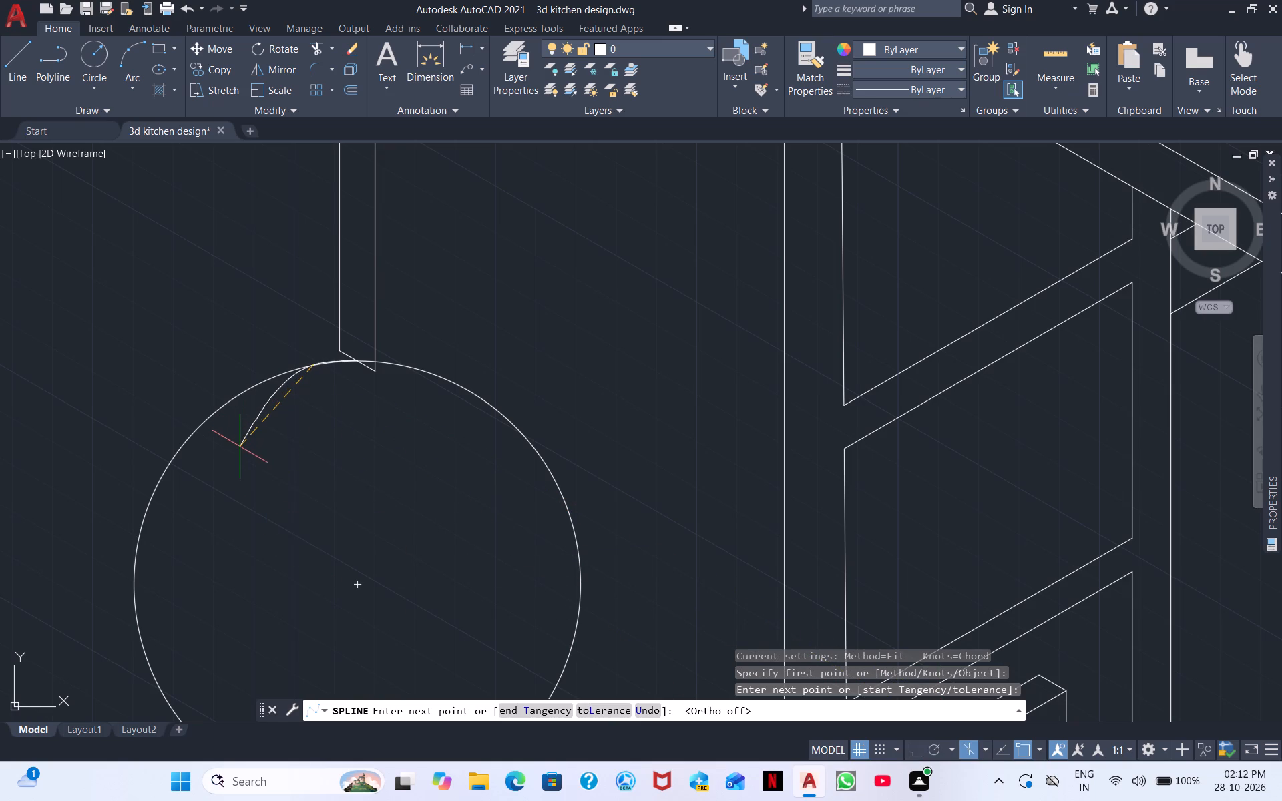
left_click(226, 449)
left_click(211, 492)
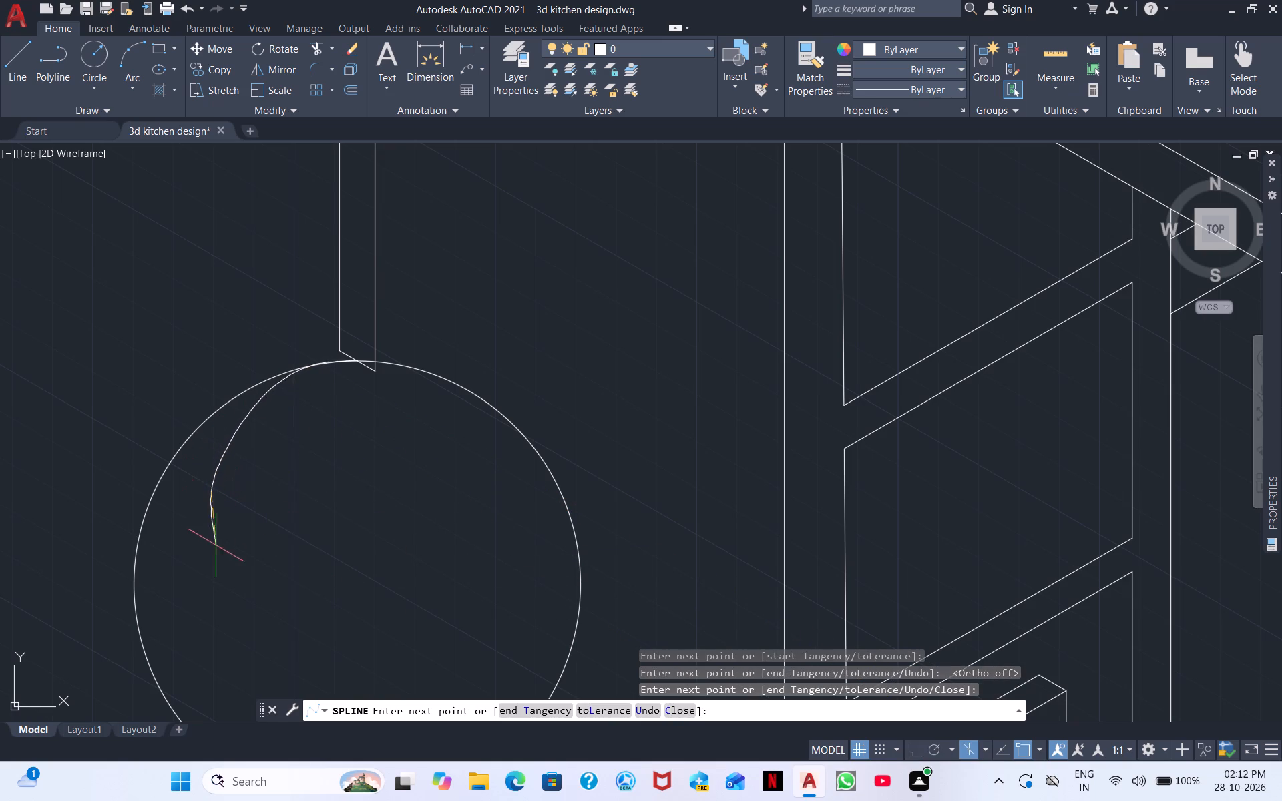
left_click(217, 556)
left_click(200, 591)
left_click(175, 619)
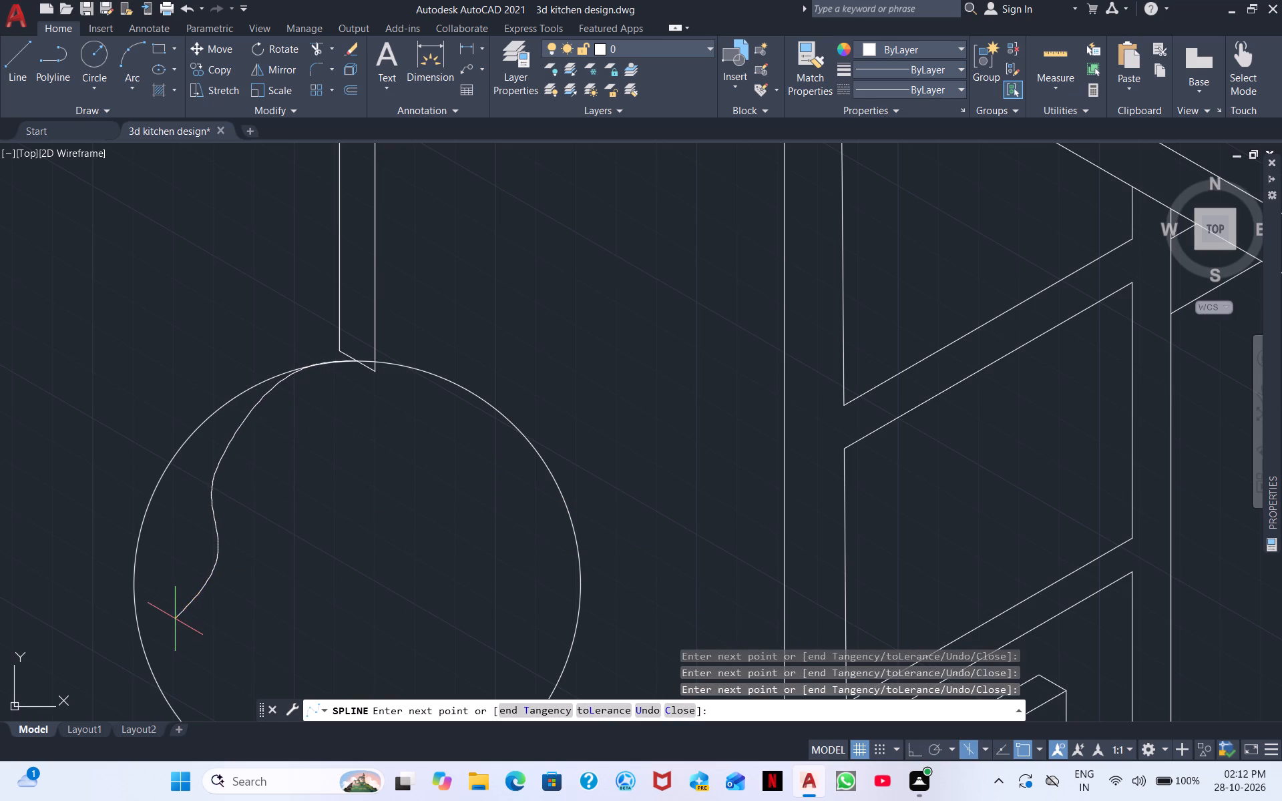
left_click(160, 630)
left_click(146, 659)
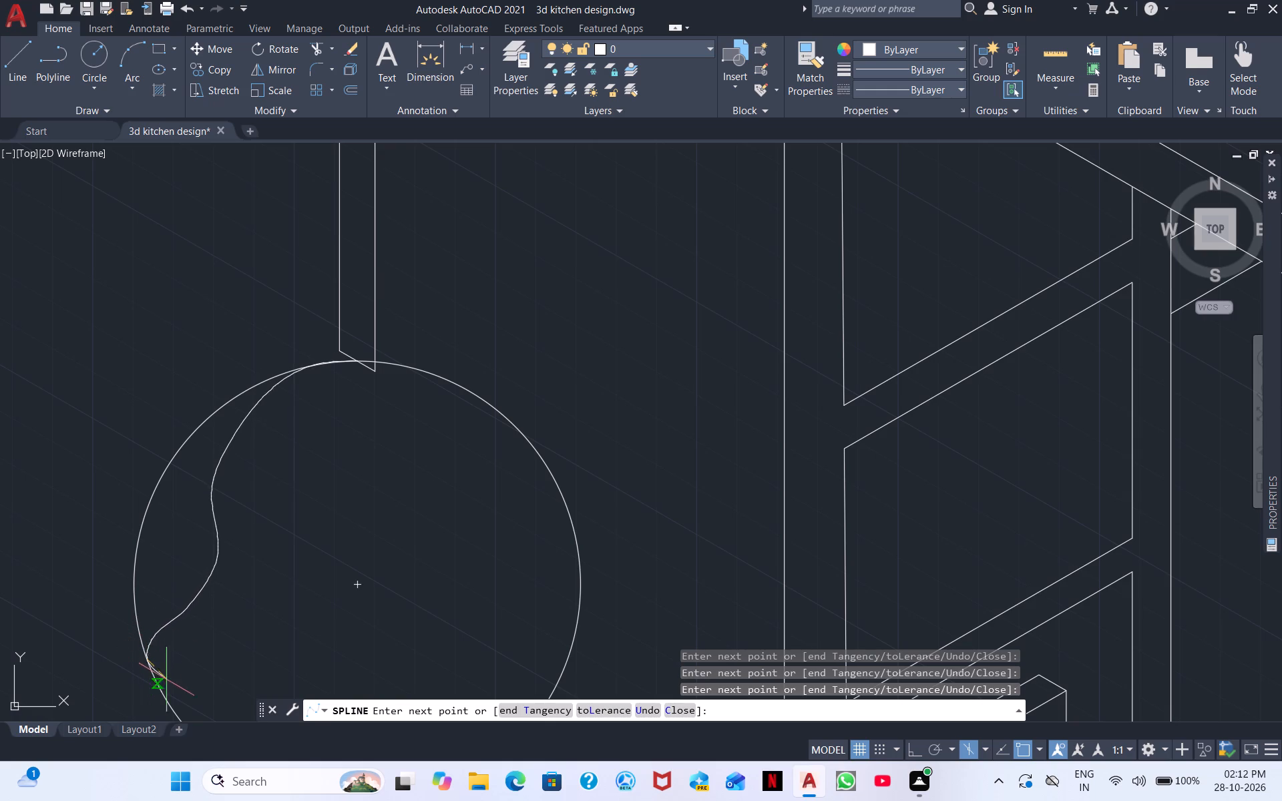
Continue the spline along the circle's lower arc, around its bottom and up to a point on its right side.
middle_click_drag(208, 695, 220, 464)
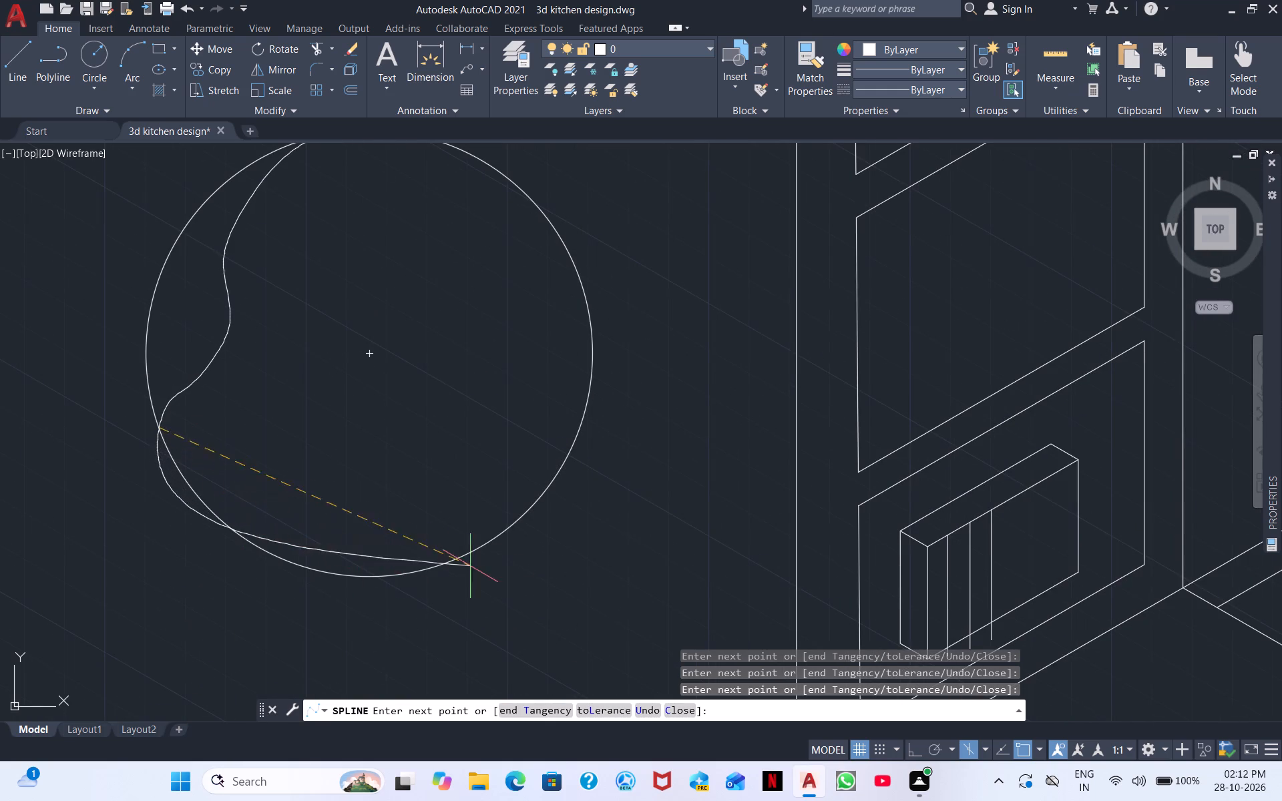
left_click(166, 444)
left_click(175, 473)
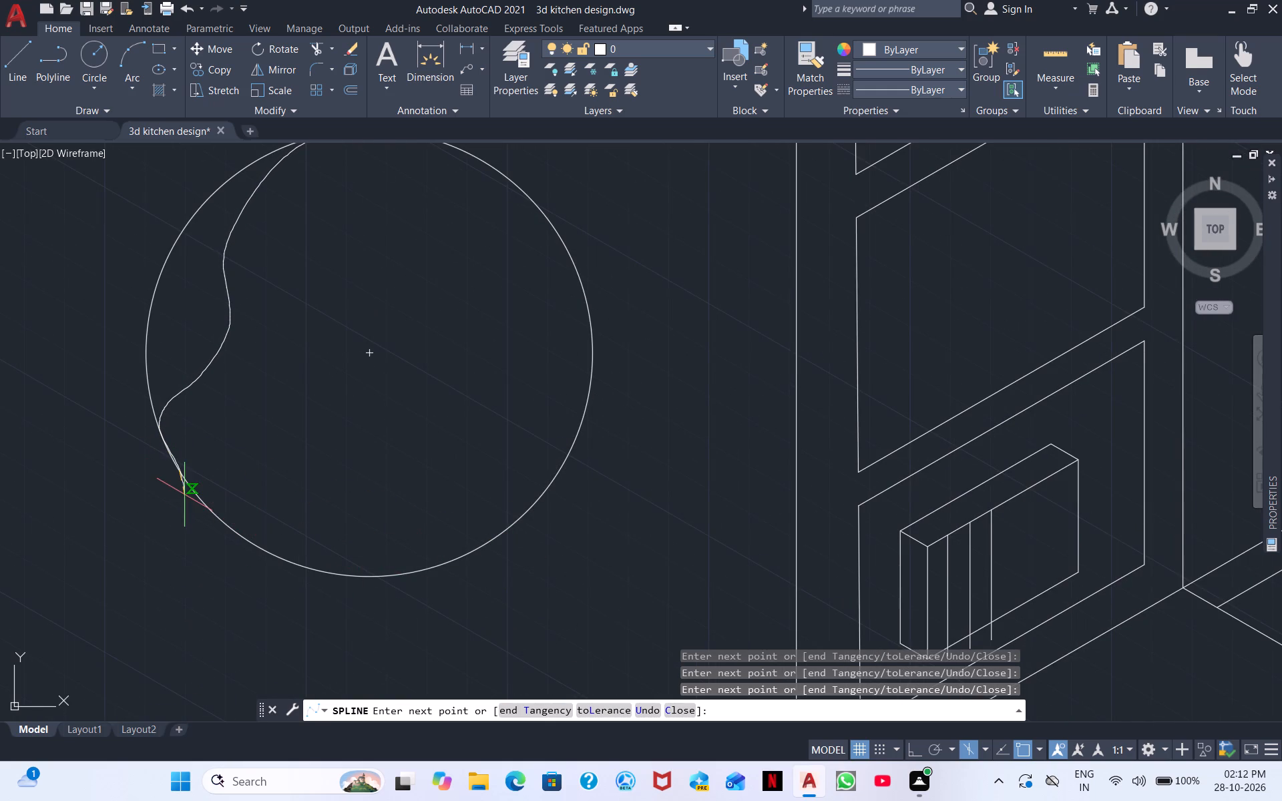
left_click(202, 499)
left_click(226, 527)
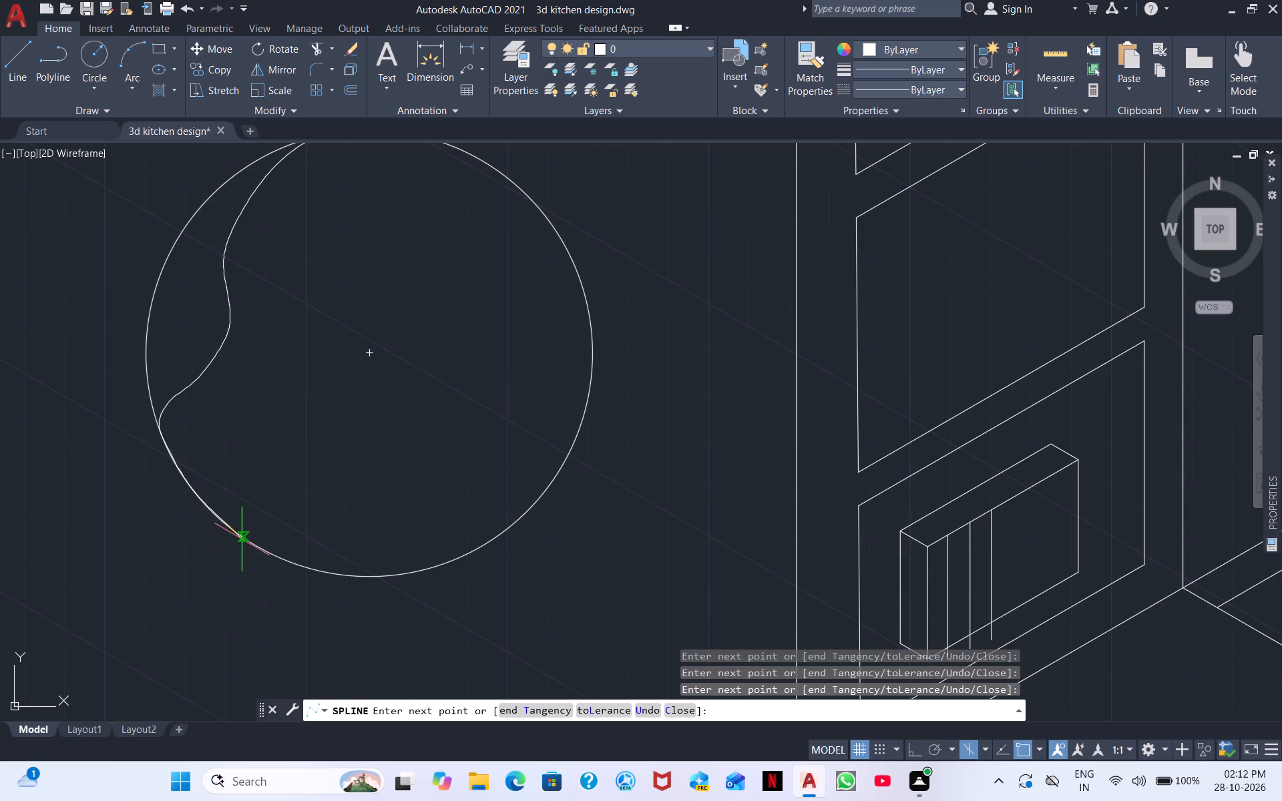
left_click(278, 557)
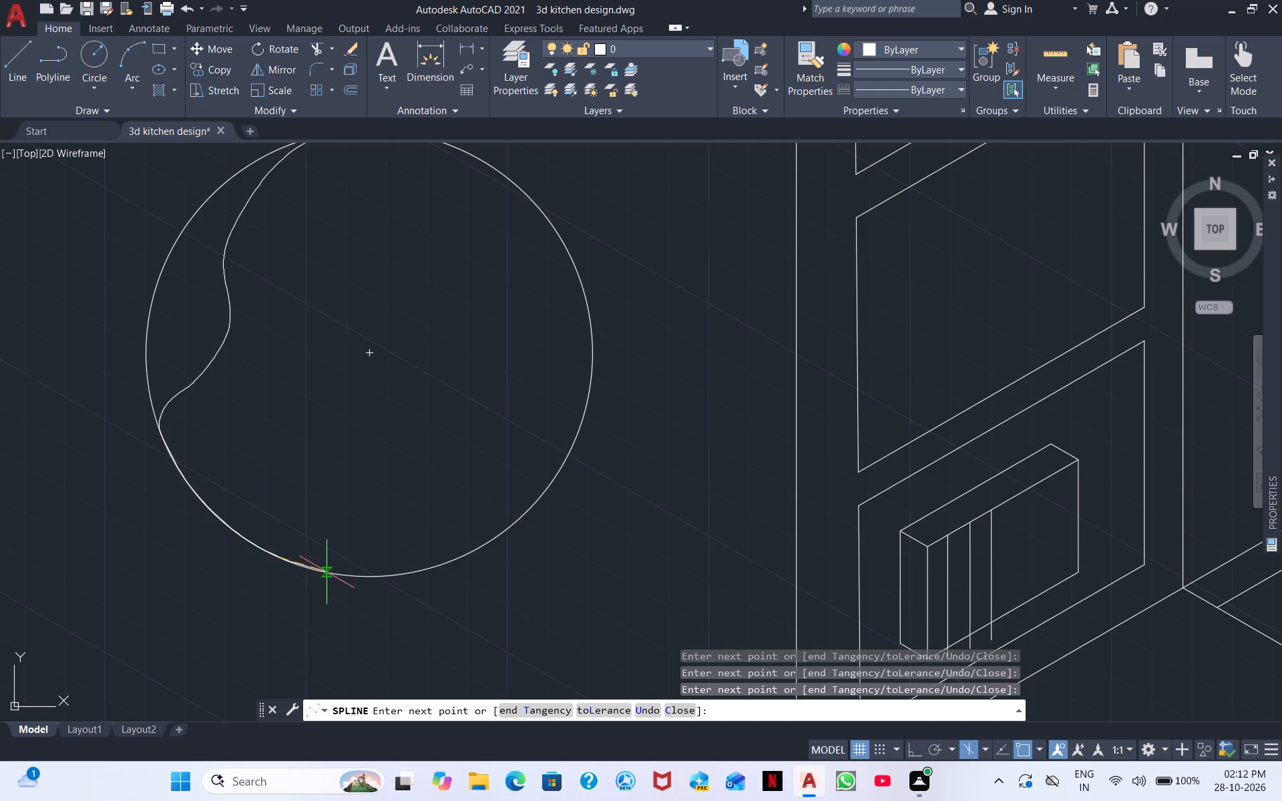
left_click(335, 575)
left_click(377, 579)
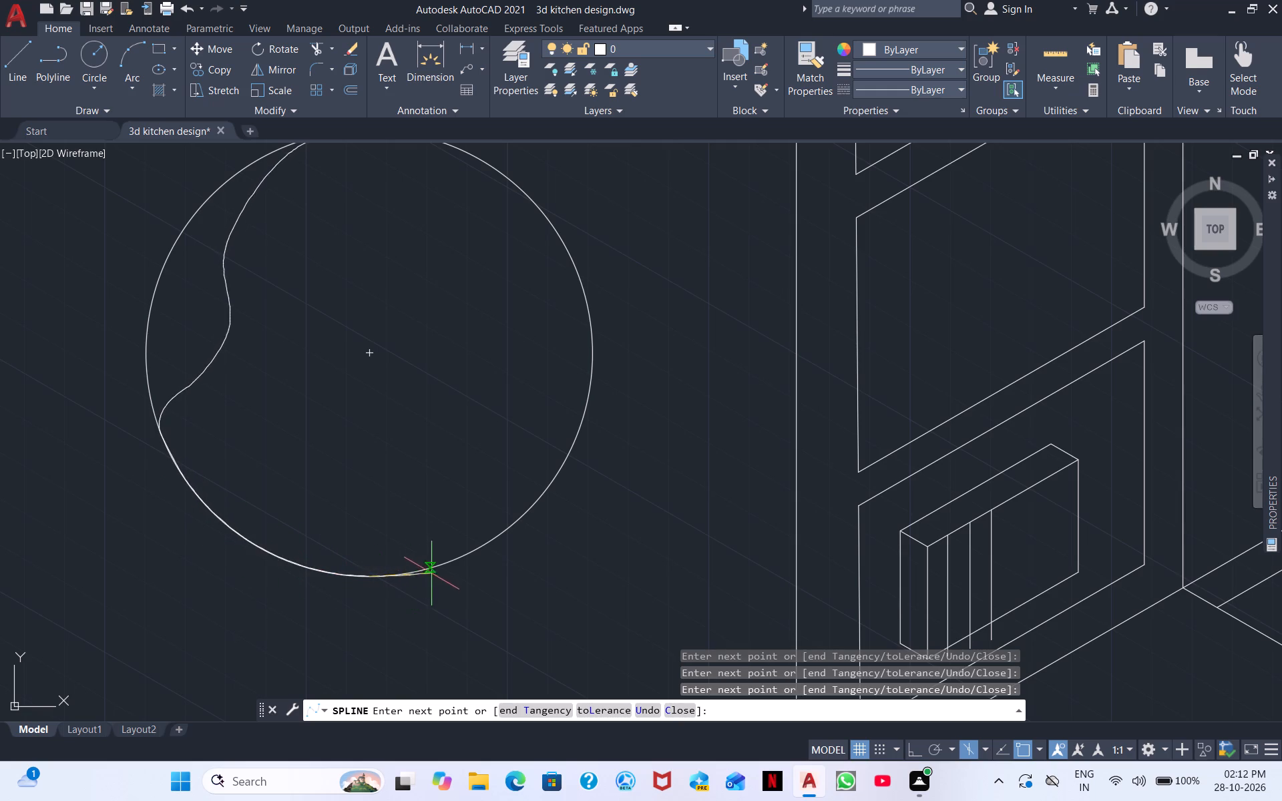
left_click(433, 571)
left_click(513, 537)
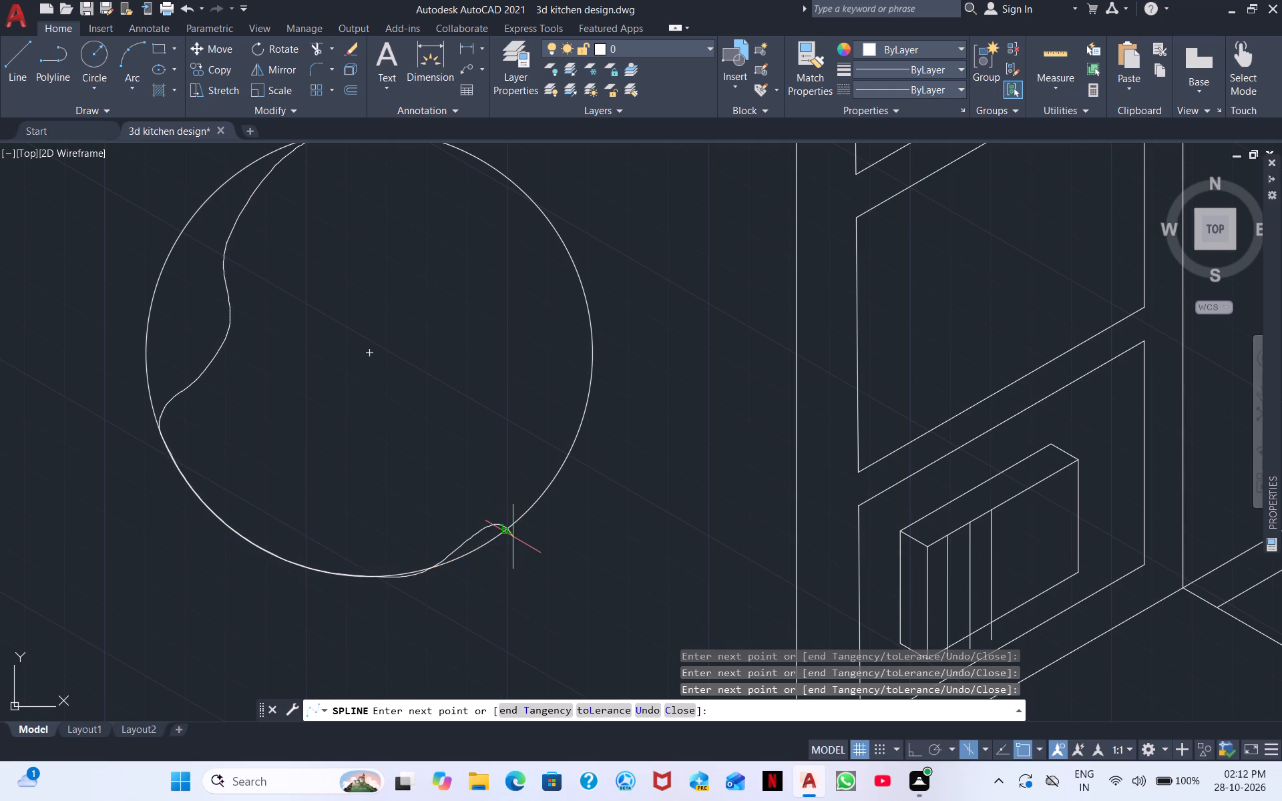
left_click(543, 493)
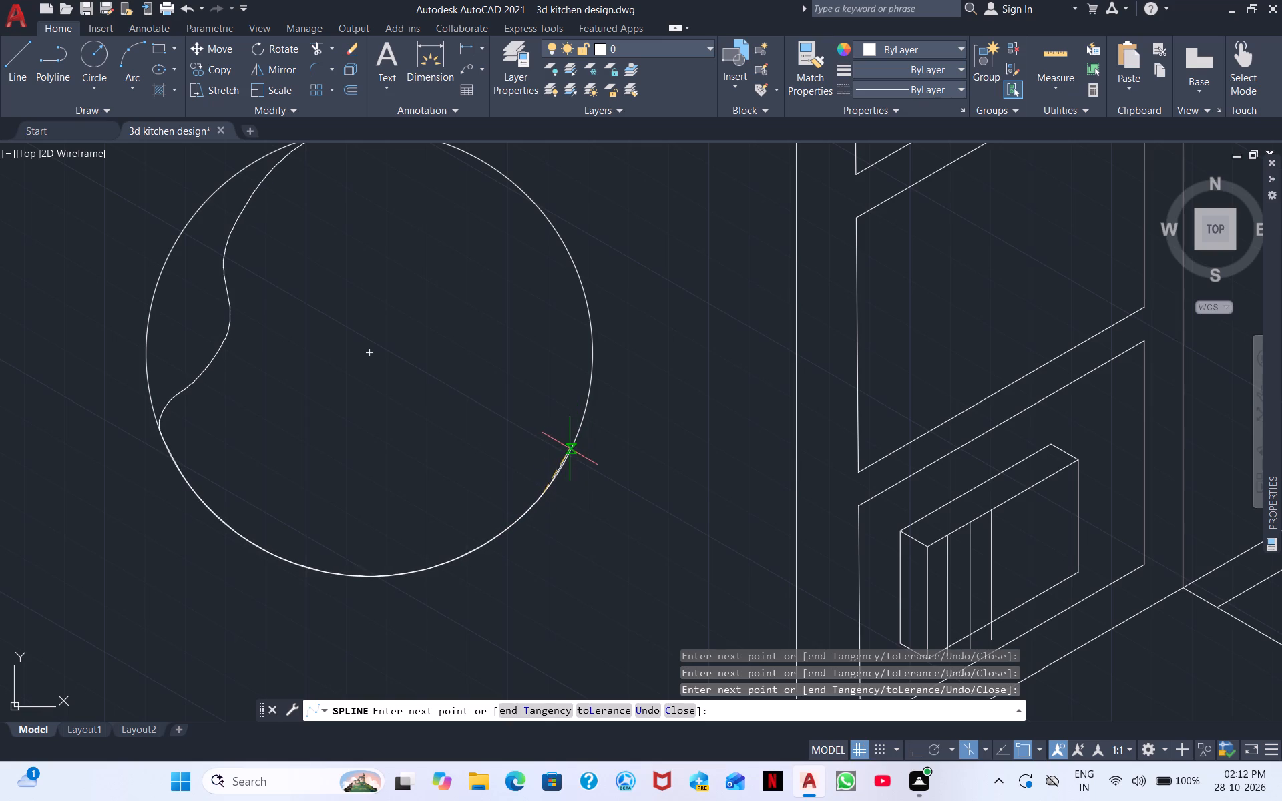
left_click(570, 449)
left_click(585, 411)
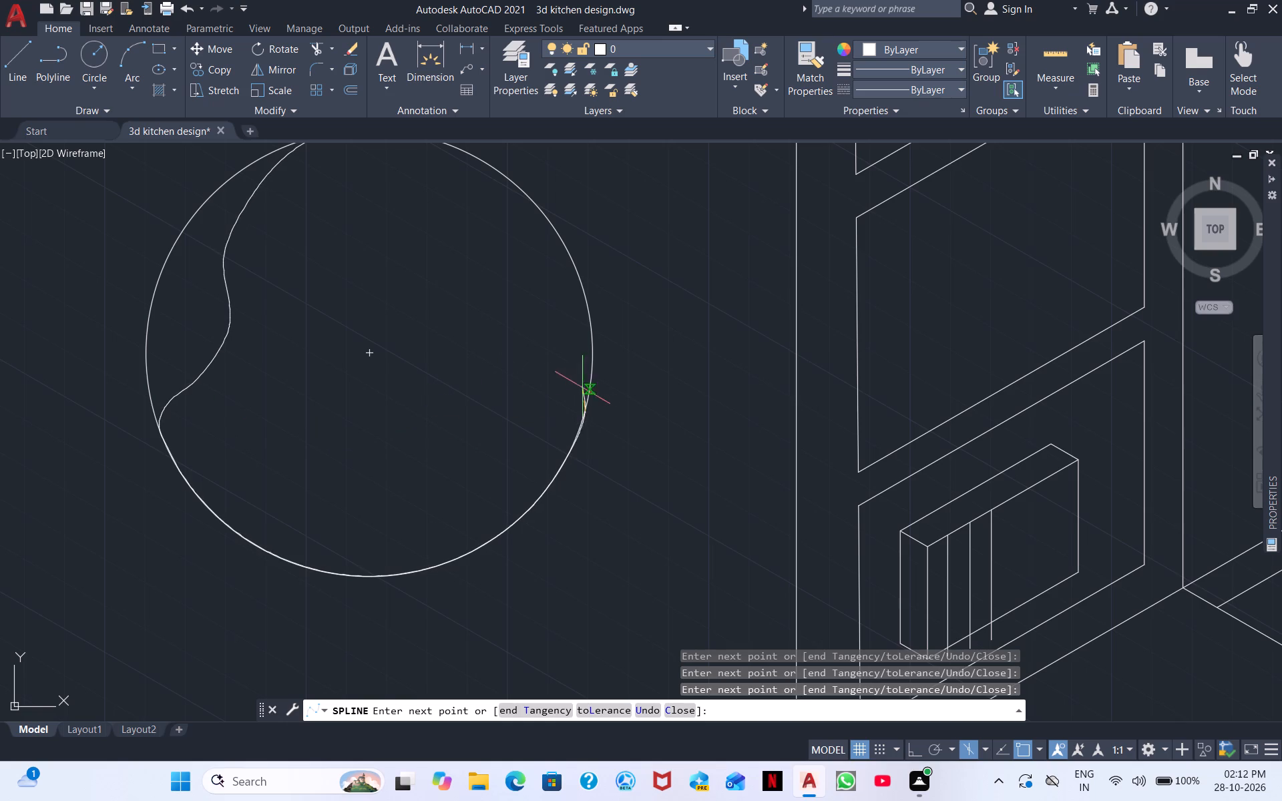
left_click(586, 407)
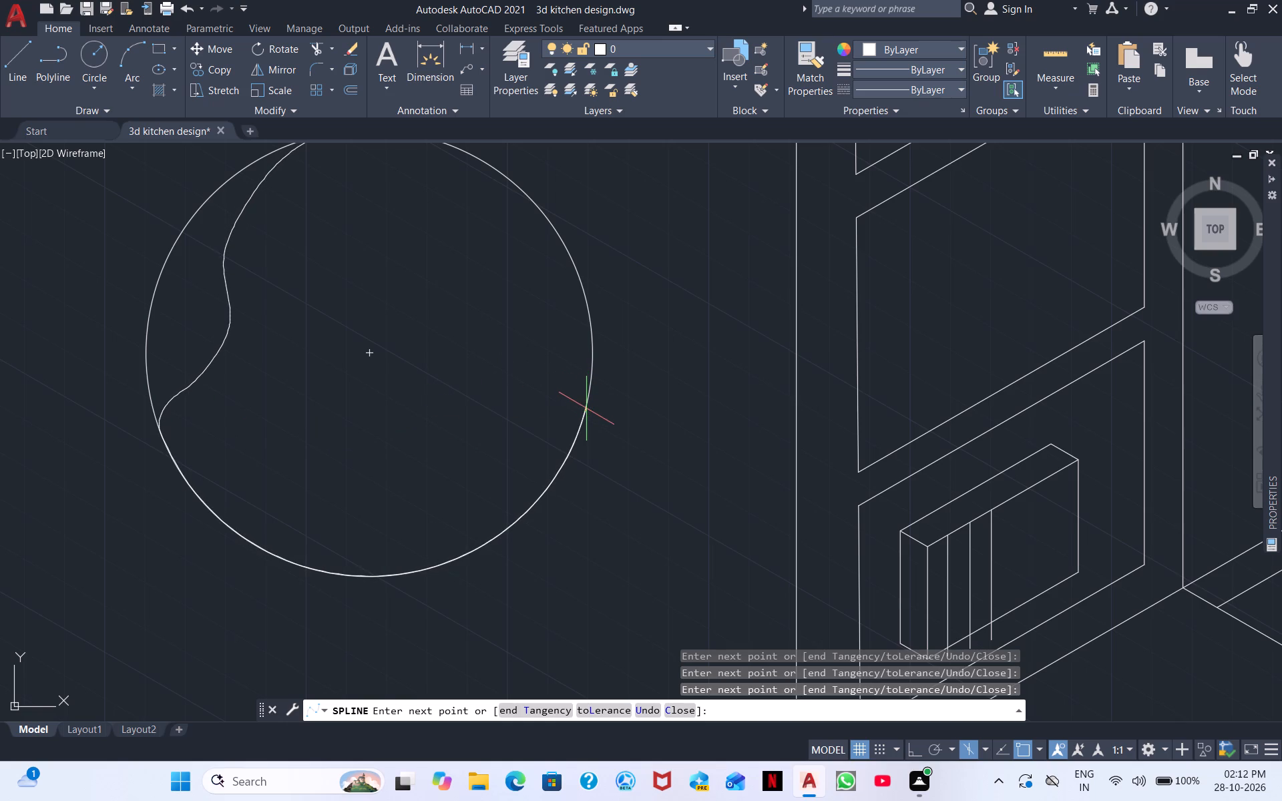
left_click(589, 399)
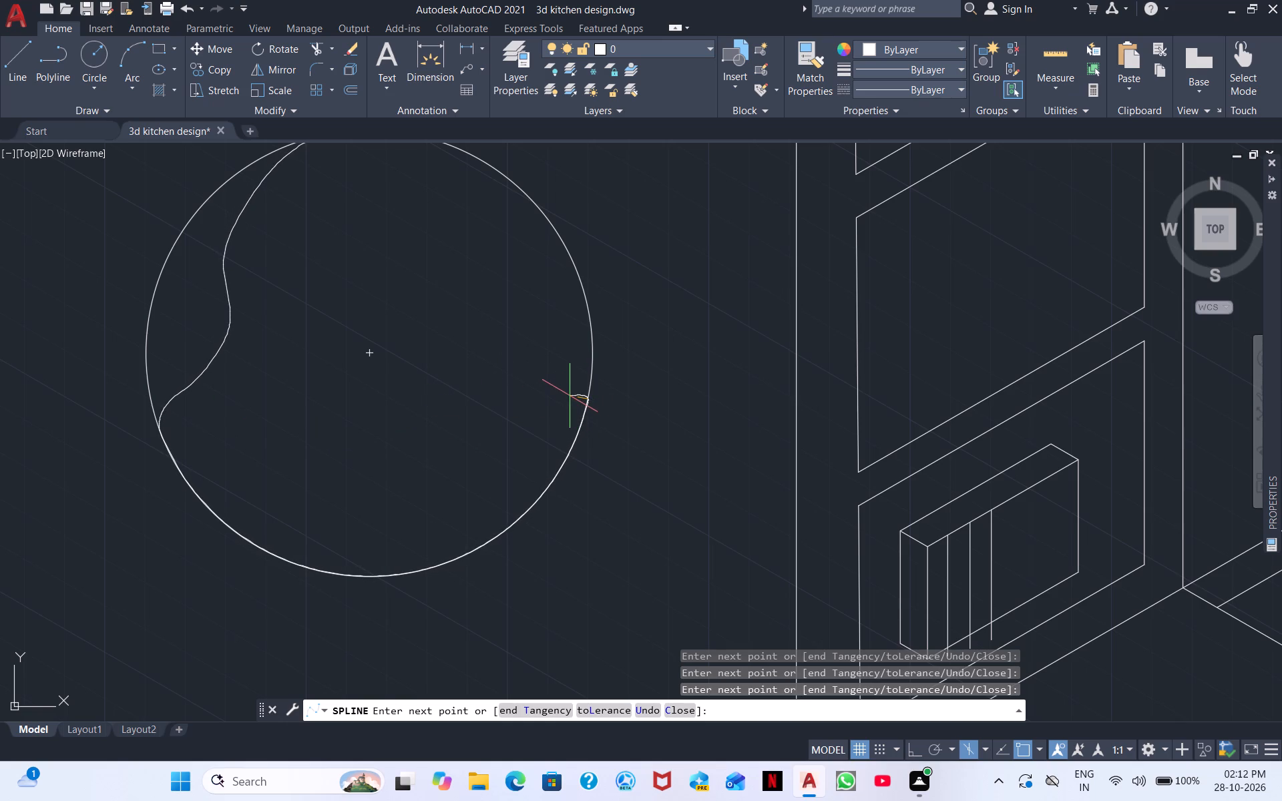
Shape the spline's wavy right side inside the circle, bring it back to the circle's top point and finish it.
left_click(570, 396)
left_click(525, 358)
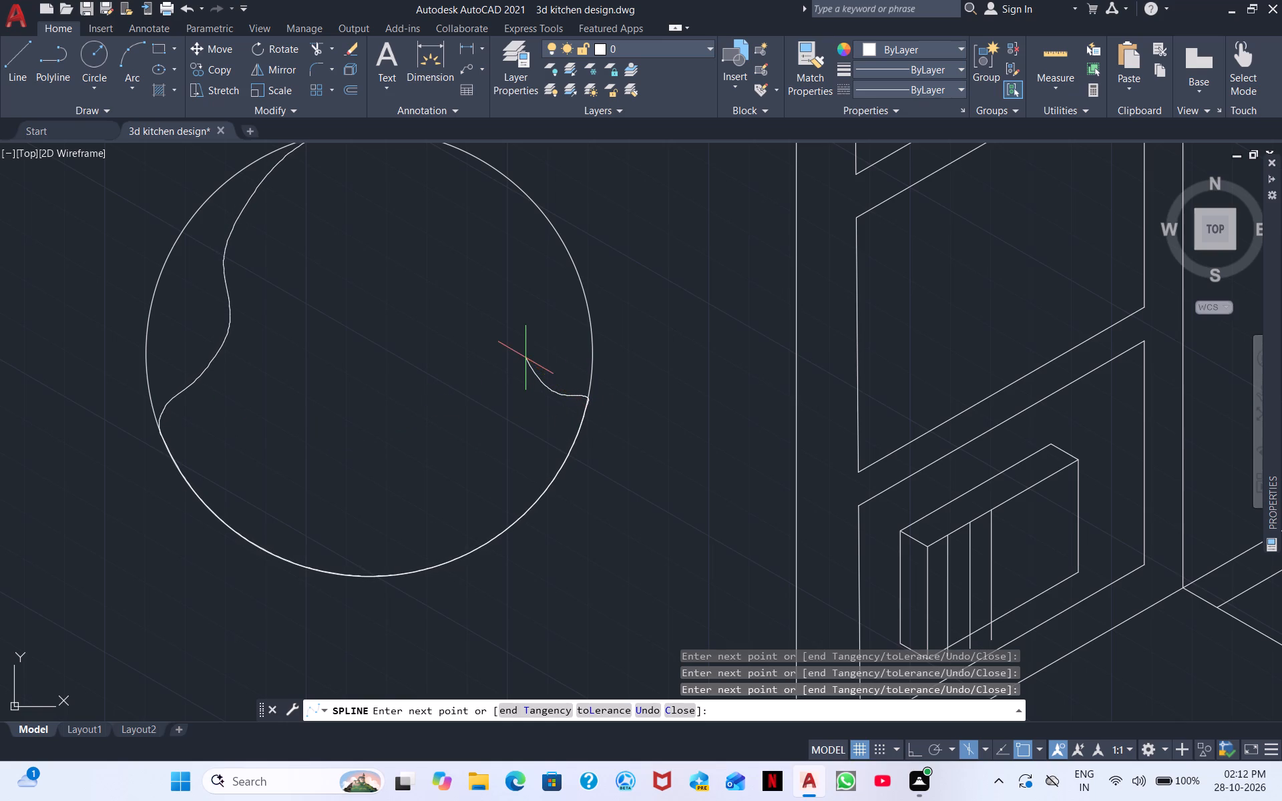
left_click(500, 331)
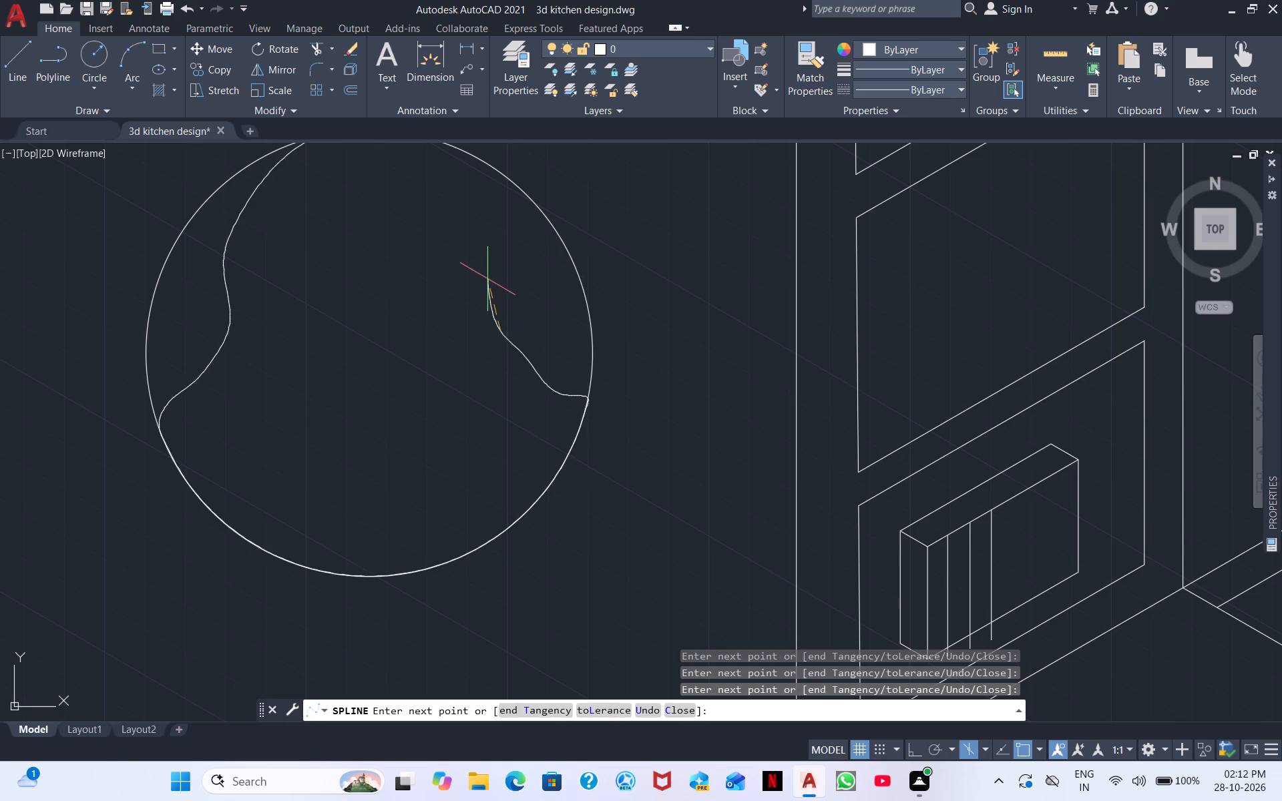
middle_click_drag(487, 279, 436, 445)
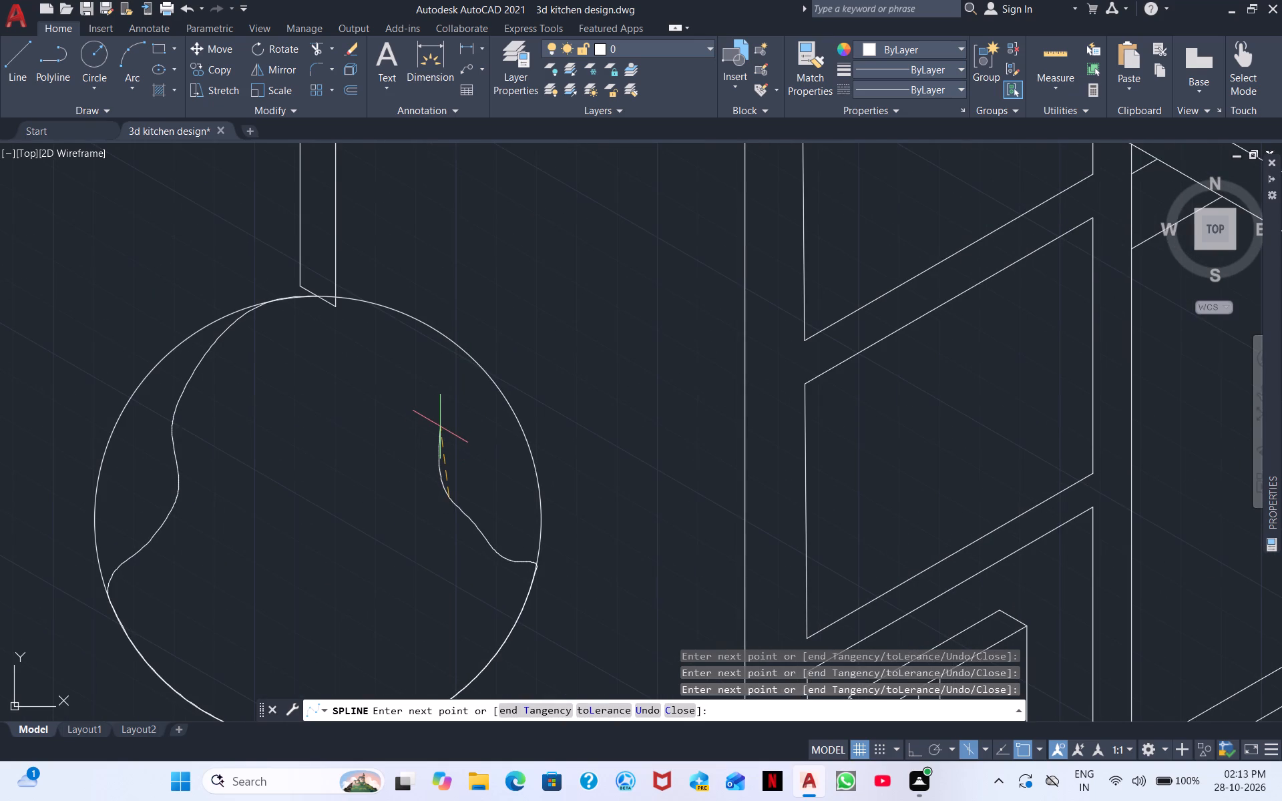
left_click(440, 427)
left_click(451, 389)
left_click(441, 355)
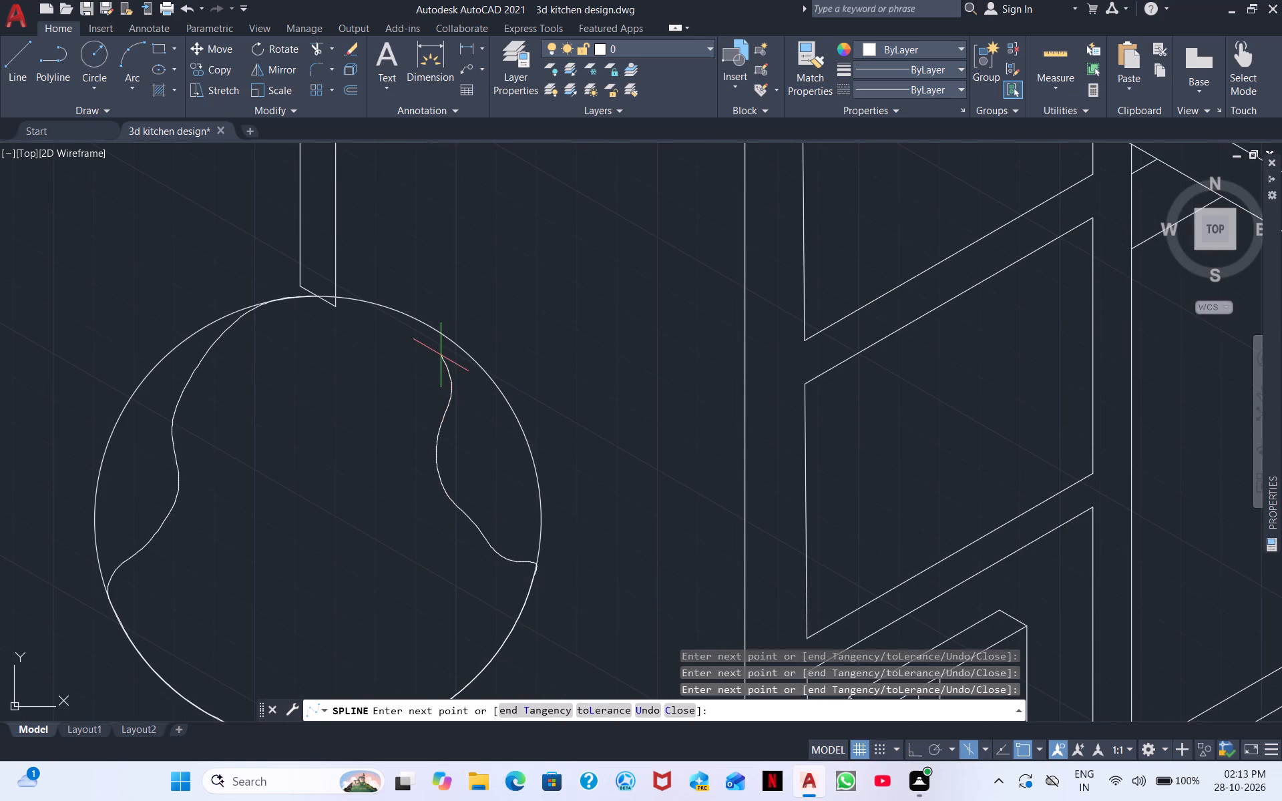
left_click(419, 332)
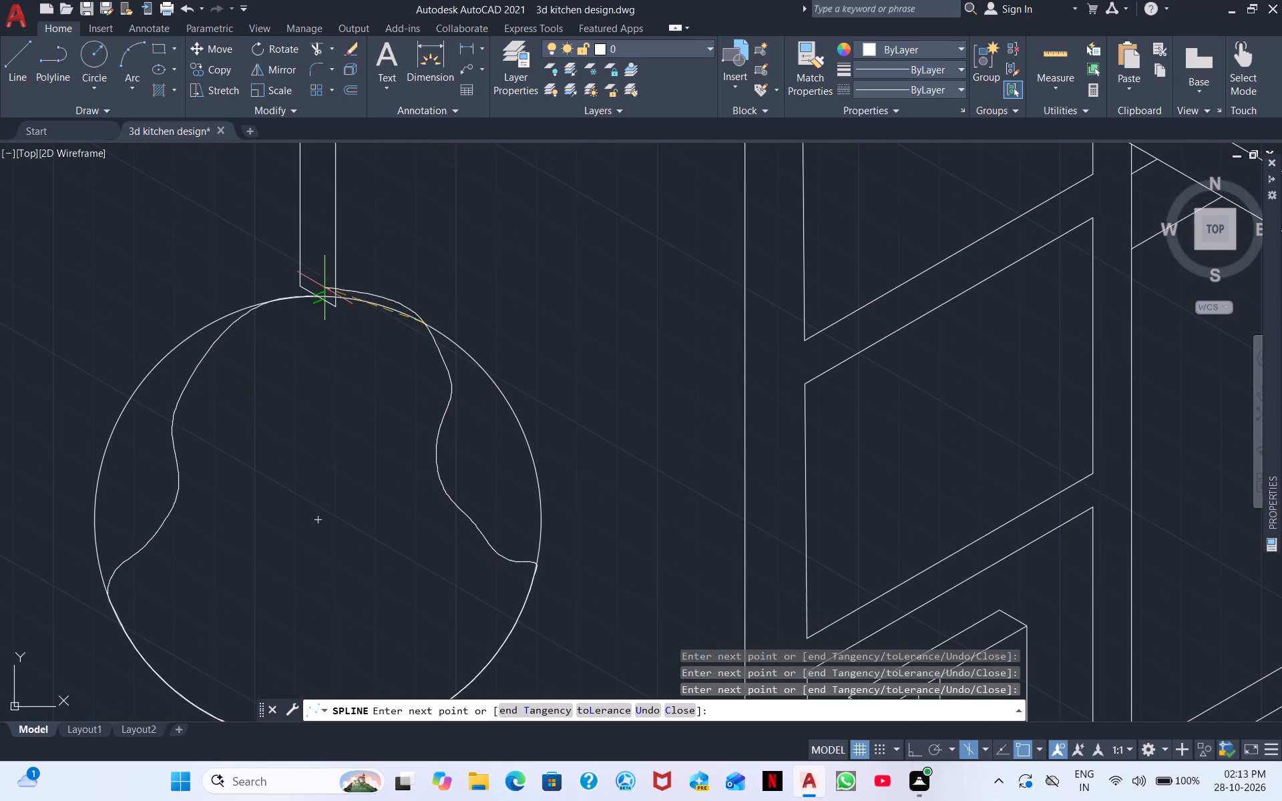
left_click(408, 314)
left_click(380, 305)
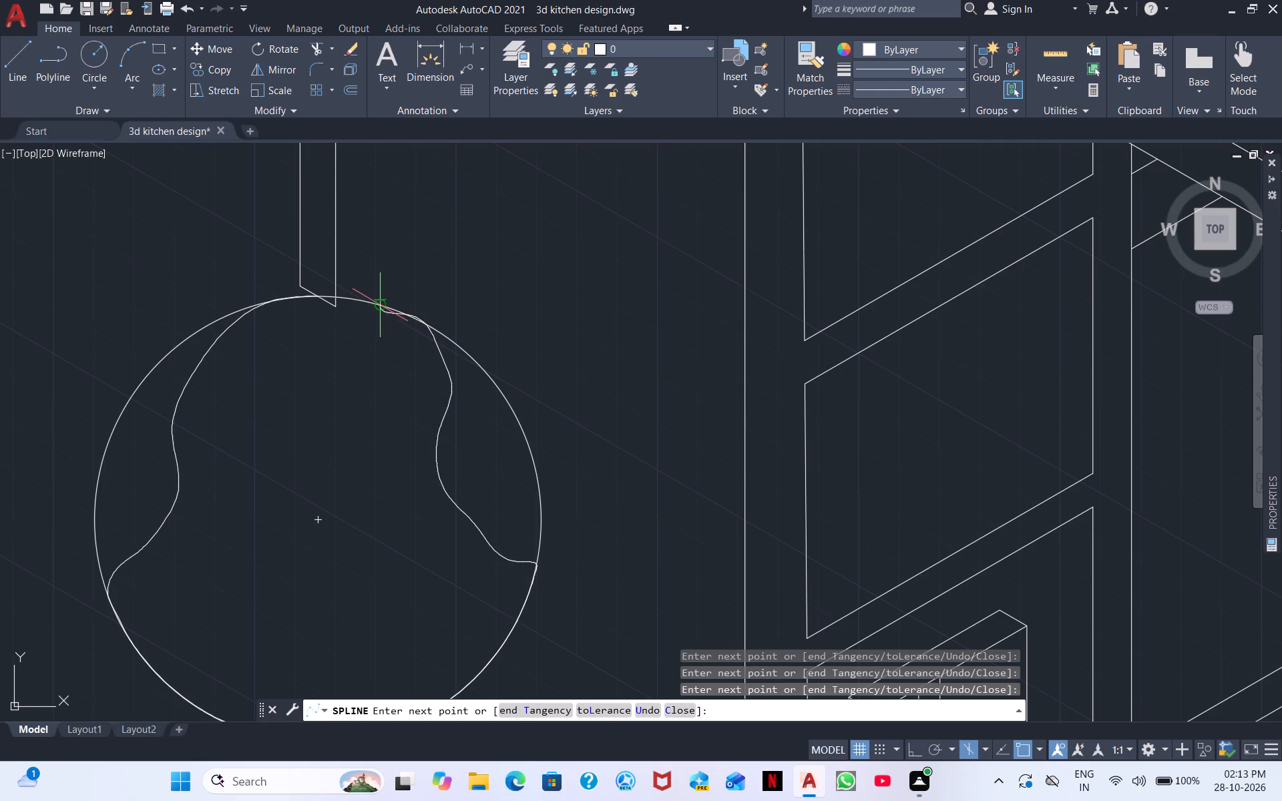
left_click(345, 298)
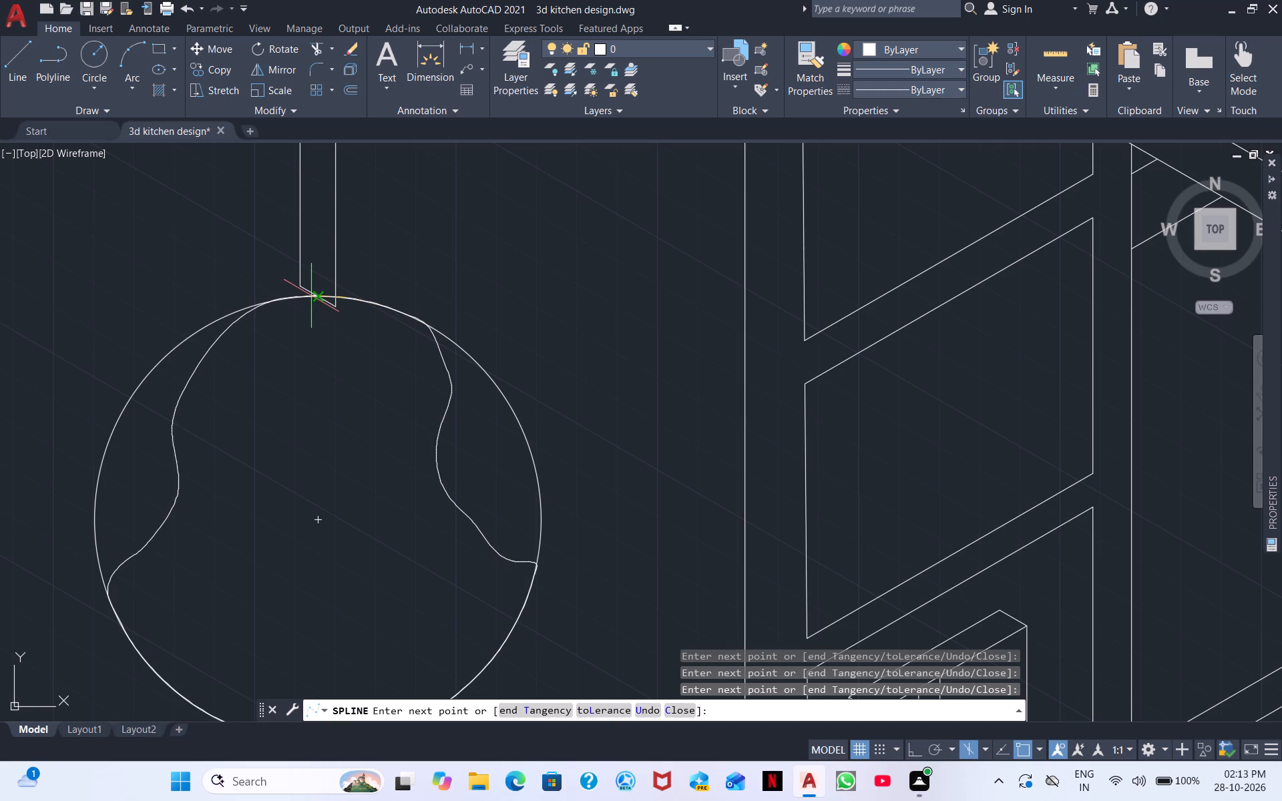
left_click(311, 296)
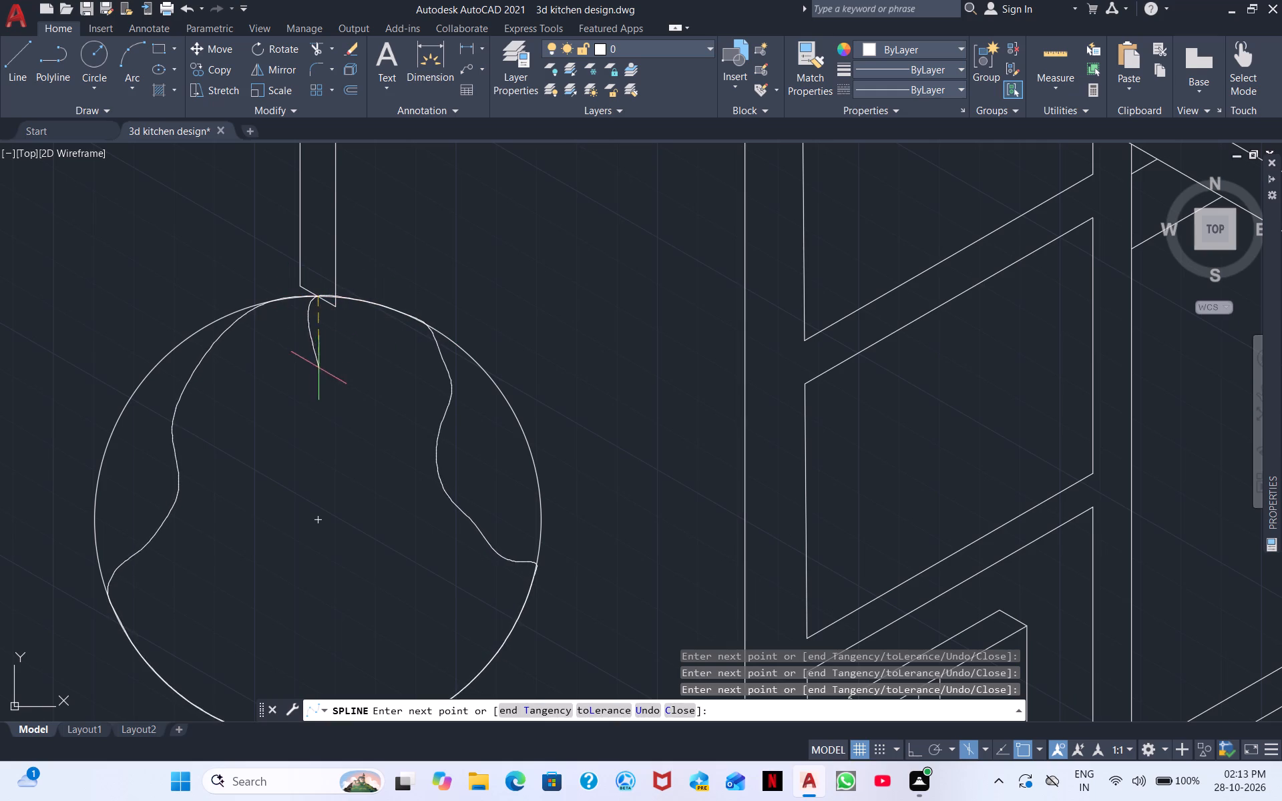
right_click(294, 313)
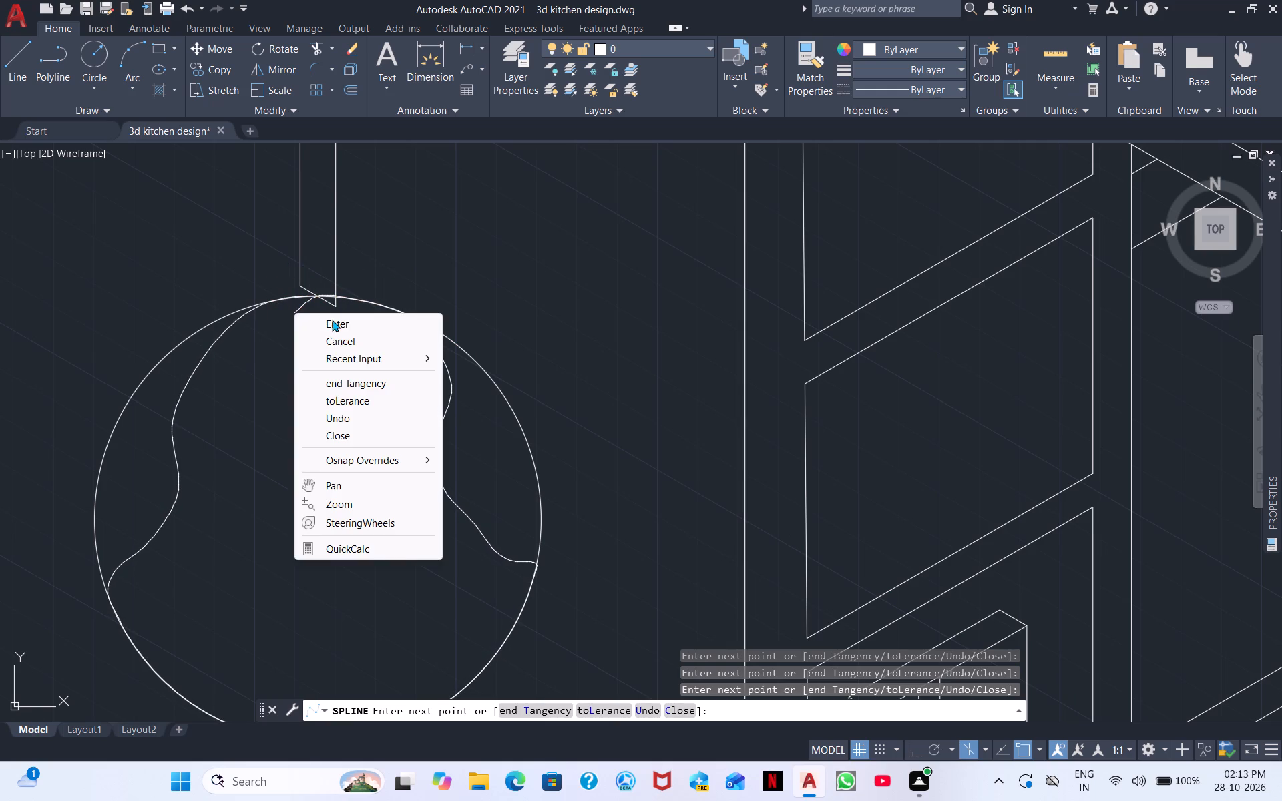
left_click(332, 320)
scroll(373, 378, "down", 1)
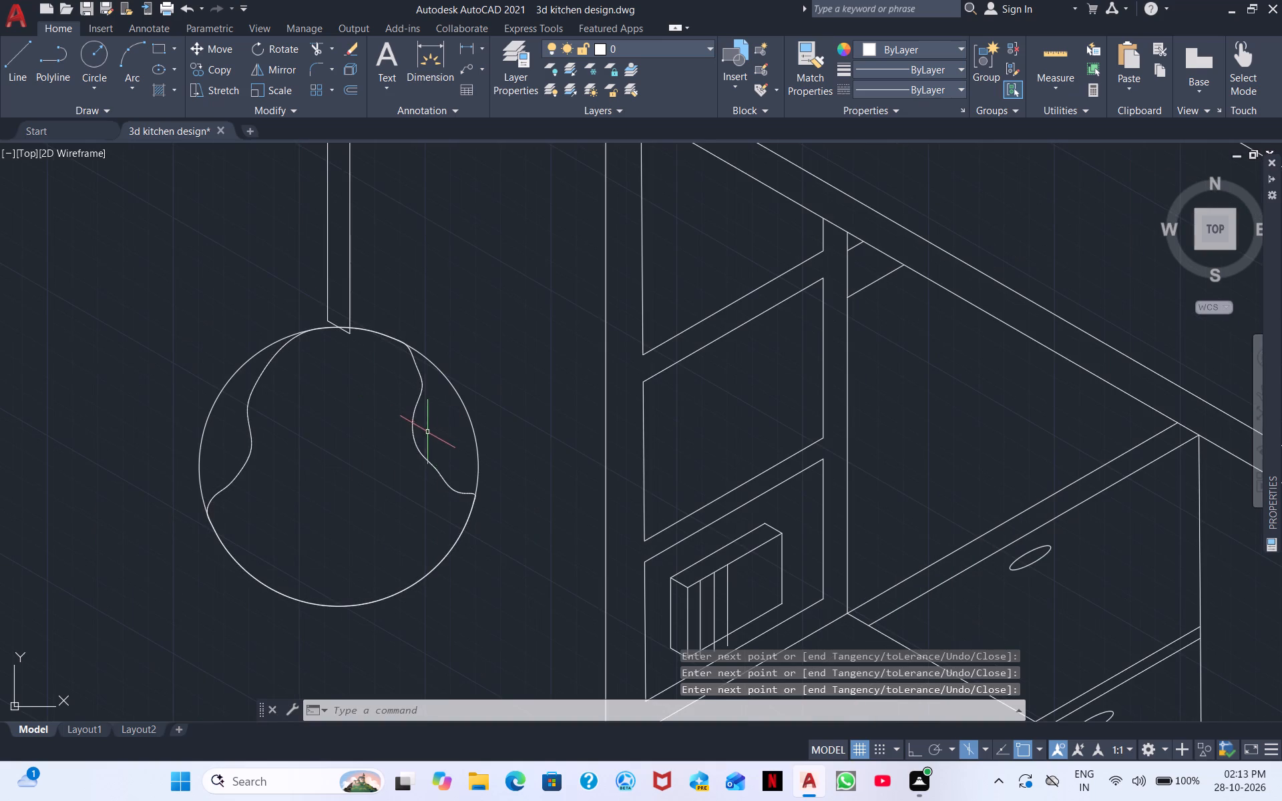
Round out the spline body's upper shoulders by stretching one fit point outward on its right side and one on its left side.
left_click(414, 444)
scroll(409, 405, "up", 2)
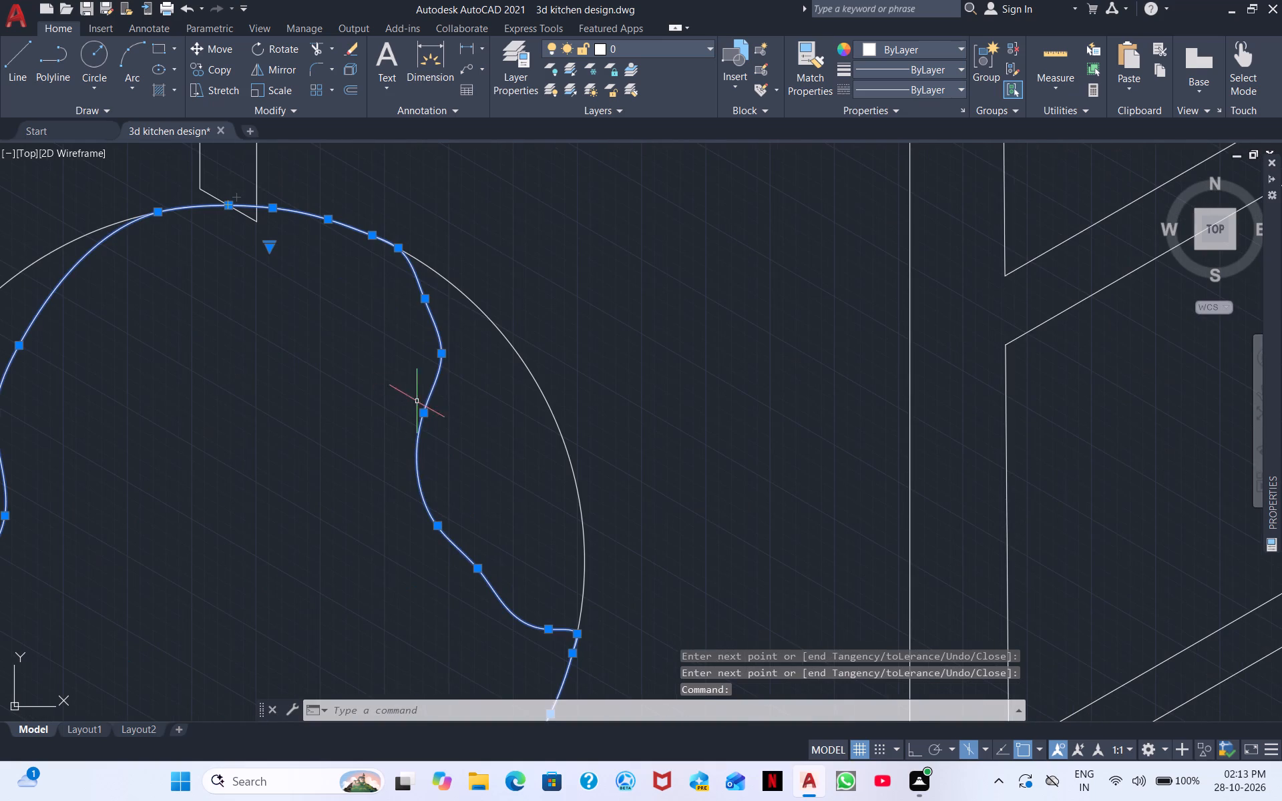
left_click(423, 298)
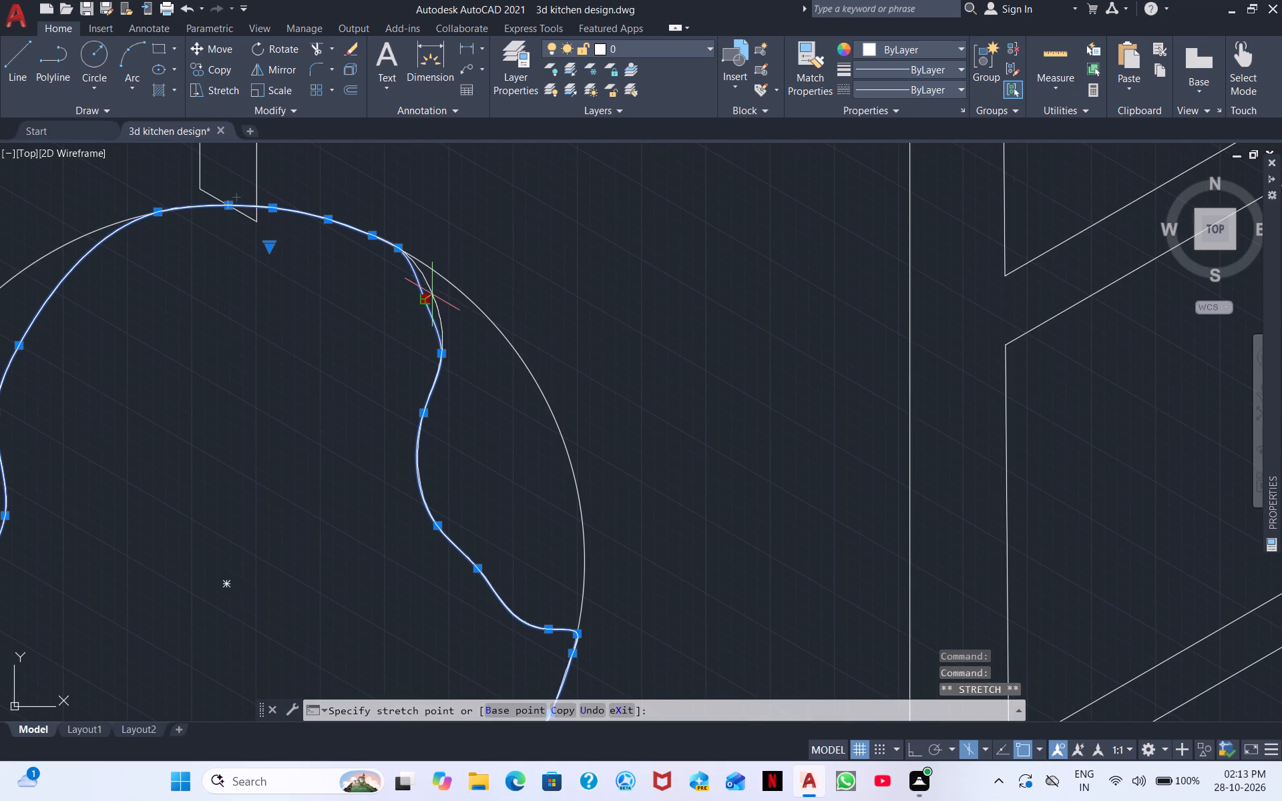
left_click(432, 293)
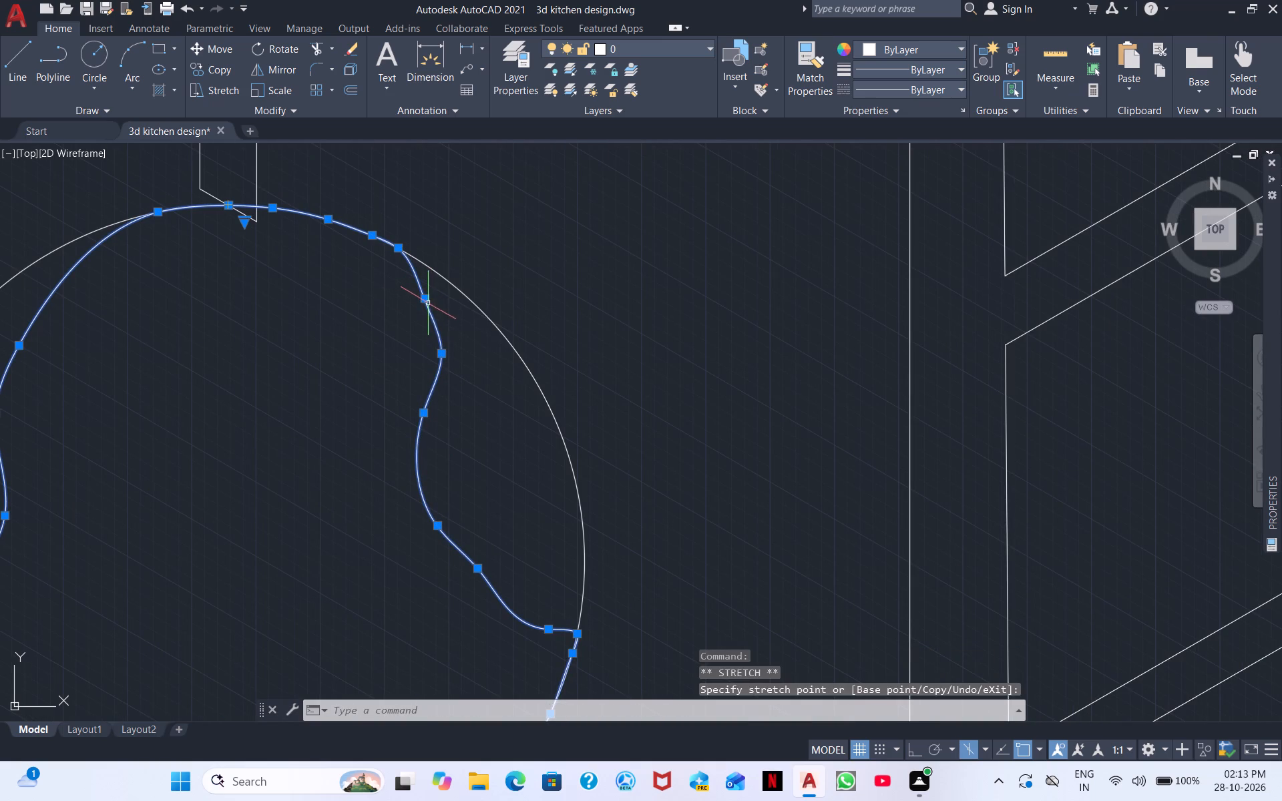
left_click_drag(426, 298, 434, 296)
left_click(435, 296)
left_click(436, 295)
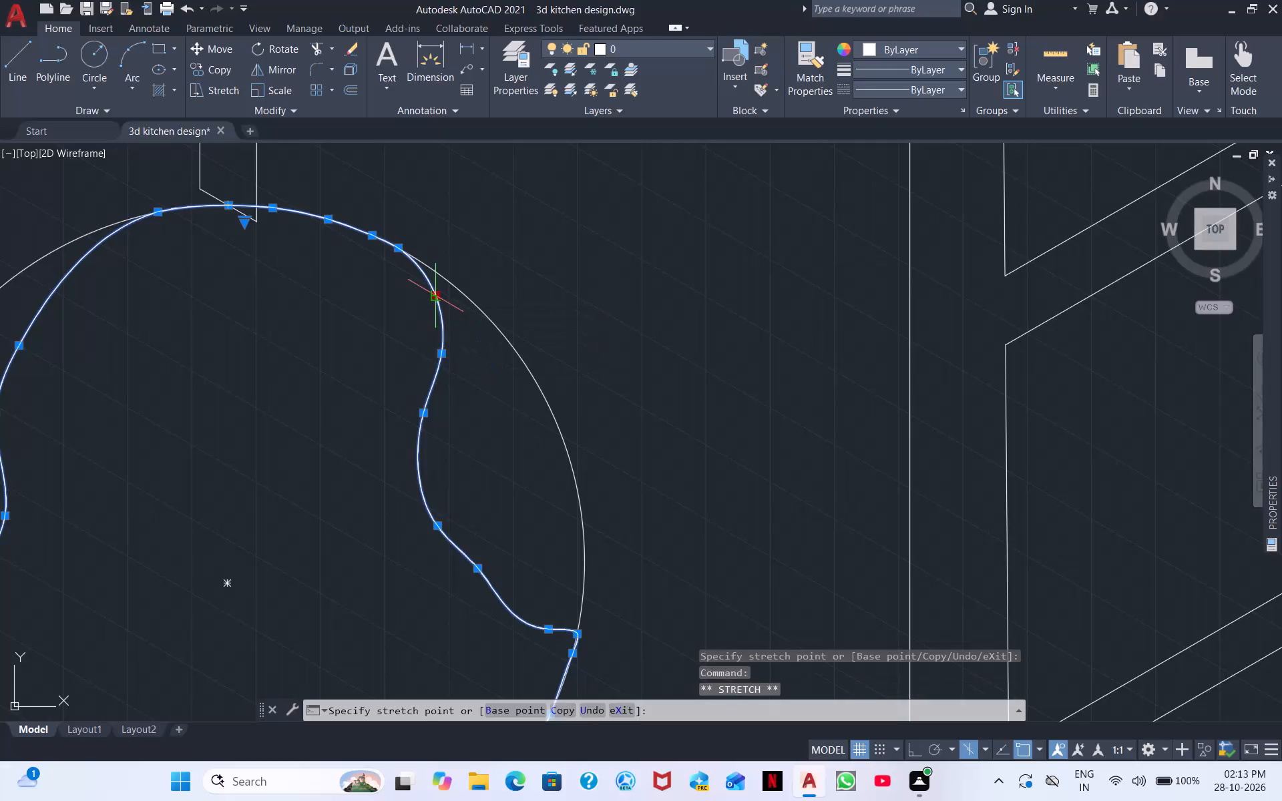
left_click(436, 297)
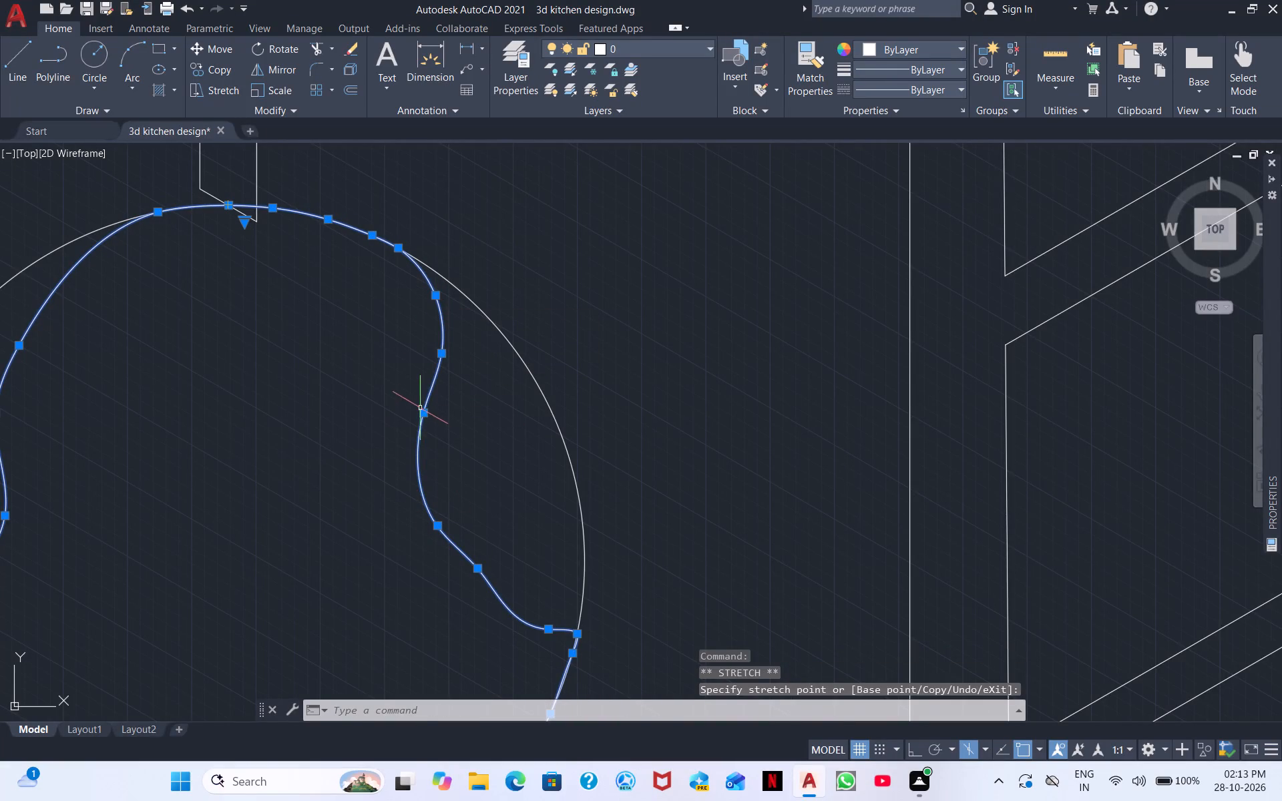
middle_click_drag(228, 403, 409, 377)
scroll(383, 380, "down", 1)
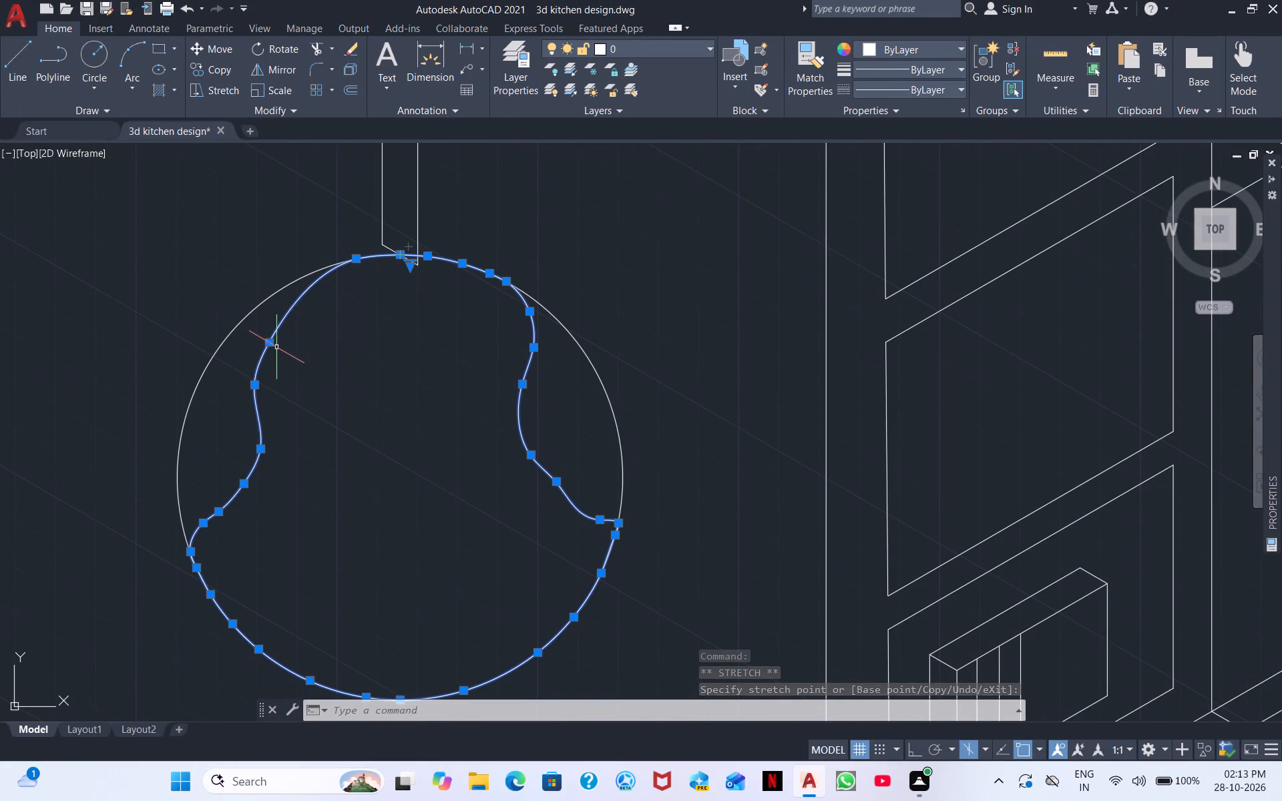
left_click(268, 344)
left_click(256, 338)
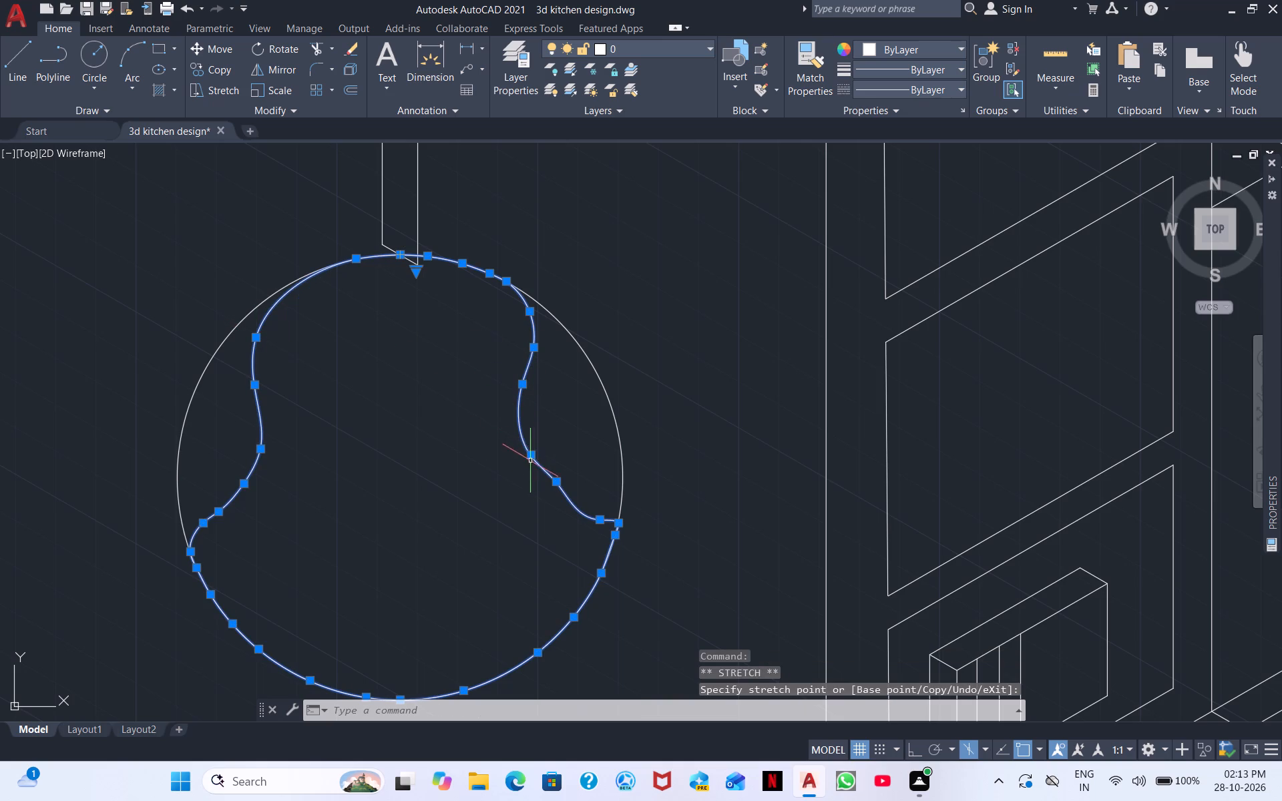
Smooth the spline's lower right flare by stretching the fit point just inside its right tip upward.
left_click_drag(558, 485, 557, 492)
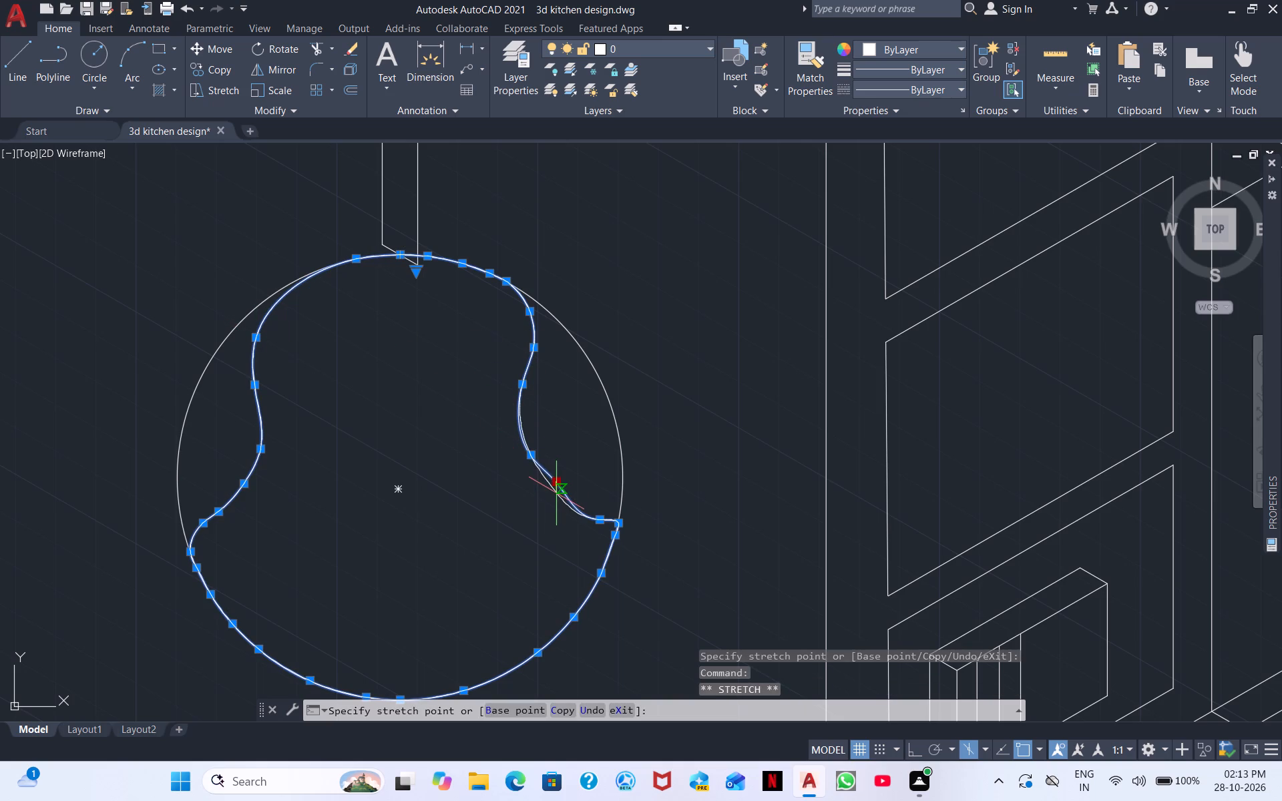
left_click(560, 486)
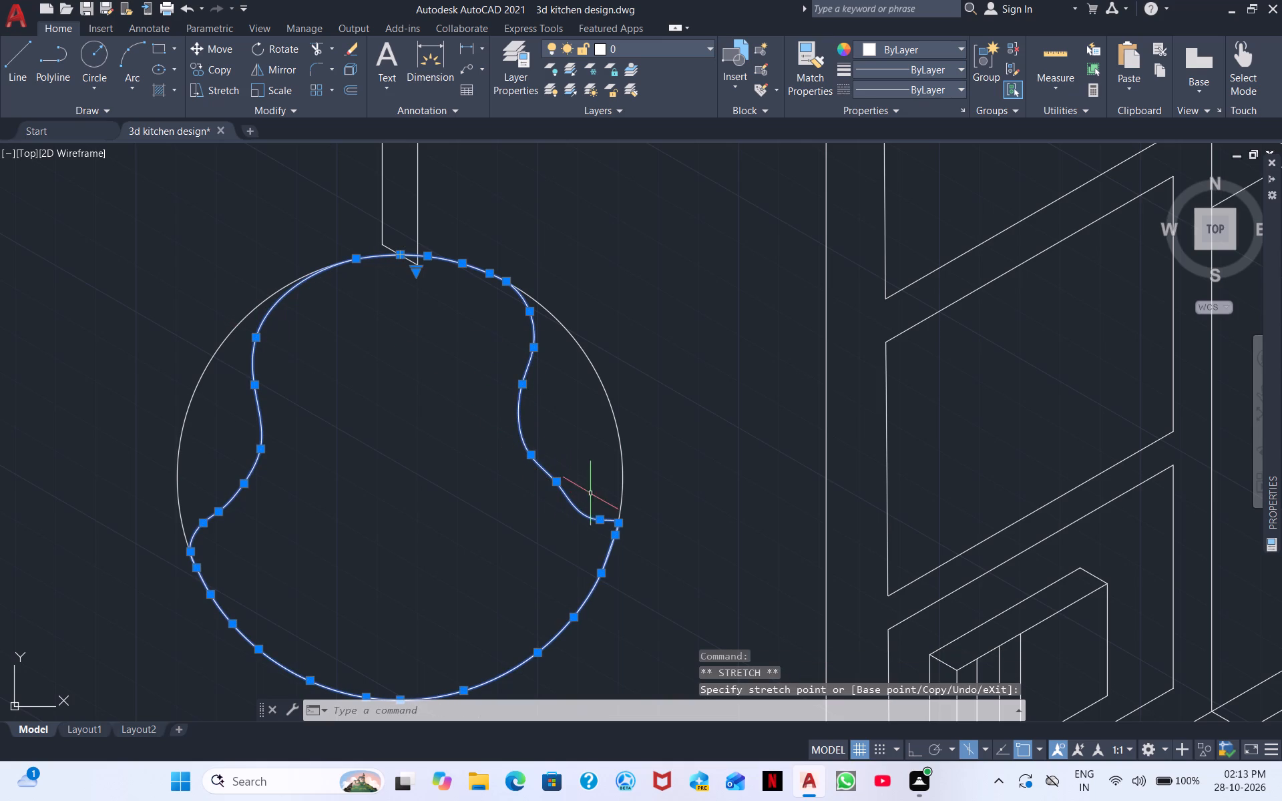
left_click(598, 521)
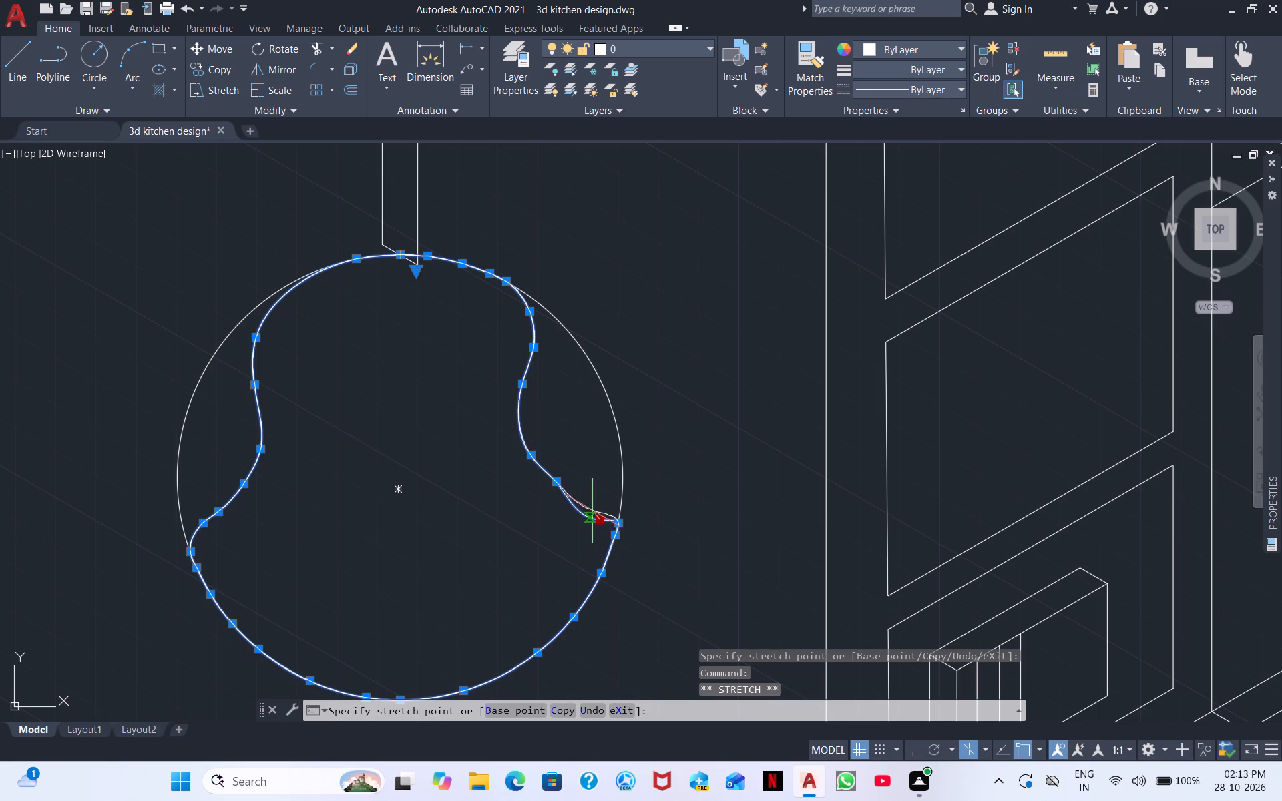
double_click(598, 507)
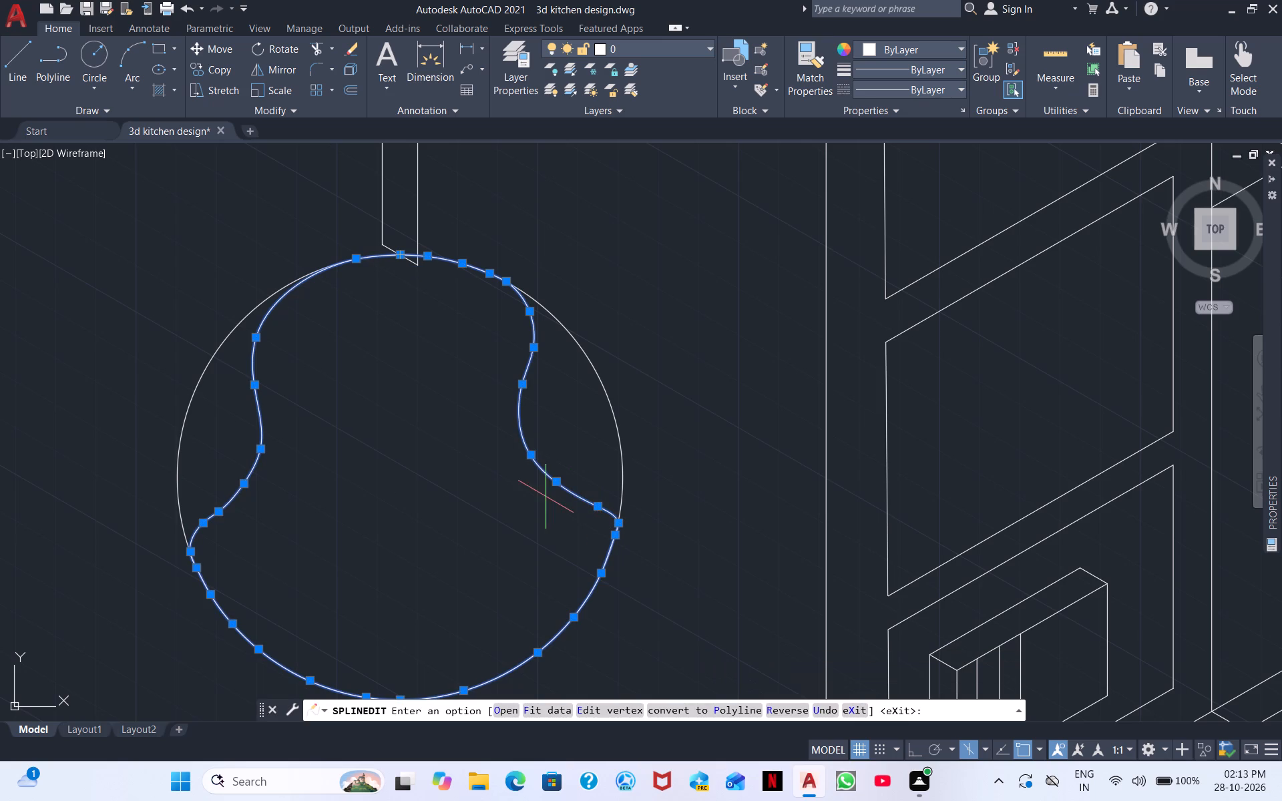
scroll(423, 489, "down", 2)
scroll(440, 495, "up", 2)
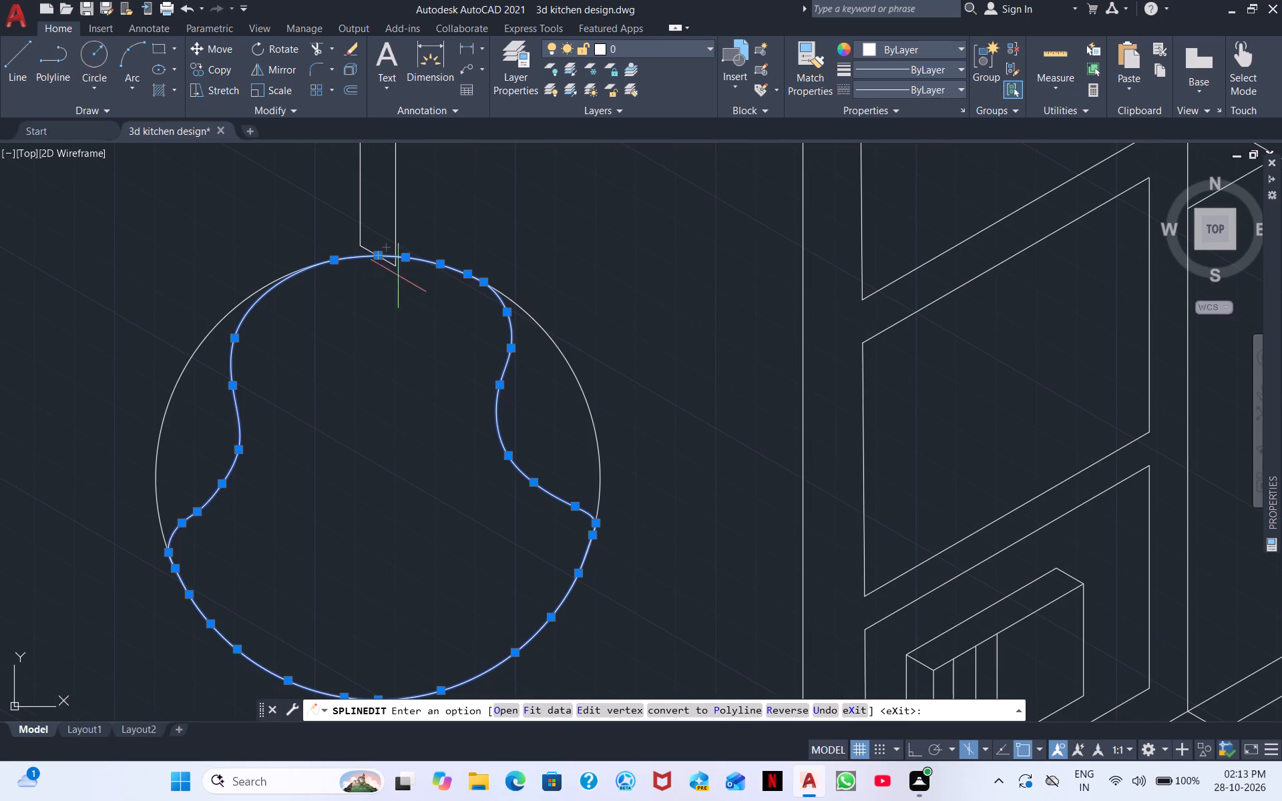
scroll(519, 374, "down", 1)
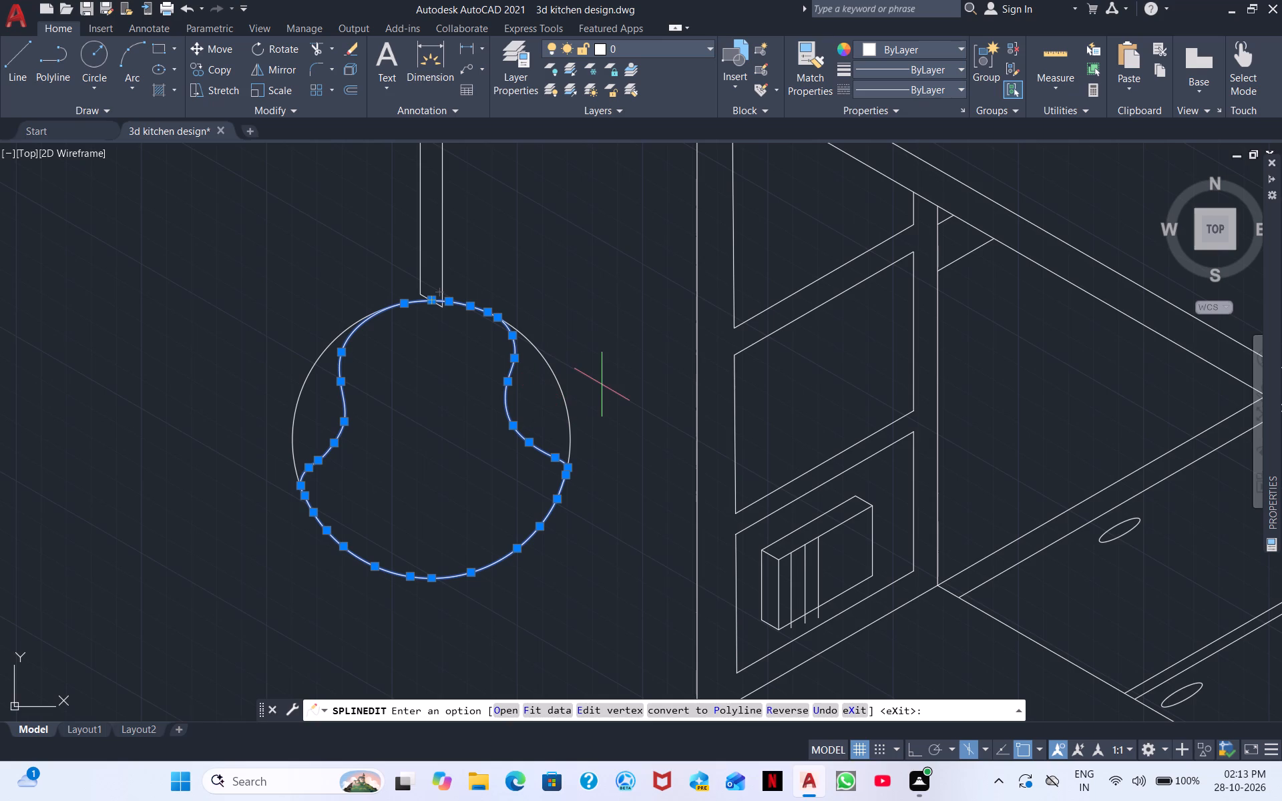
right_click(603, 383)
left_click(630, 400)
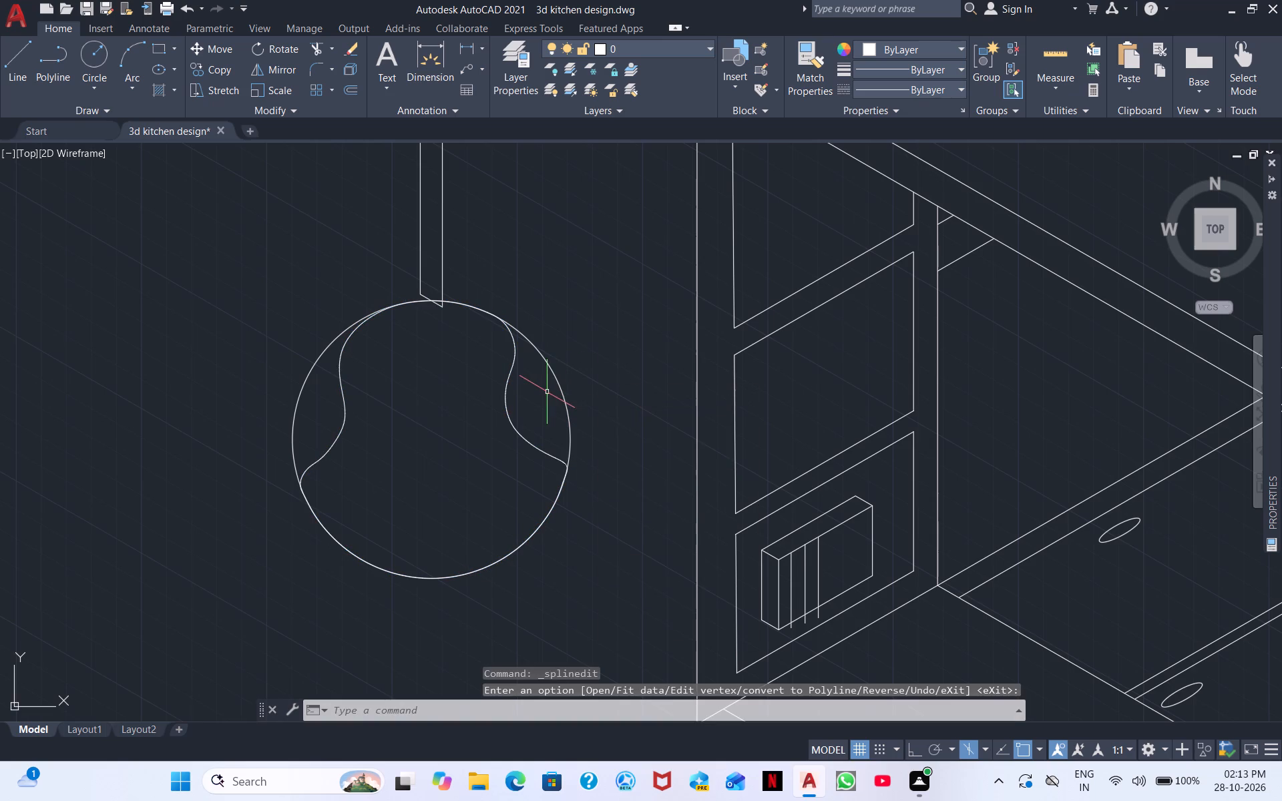
Erase the guide circle around the spline body.
left_click(562, 388)
right_click(577, 383)
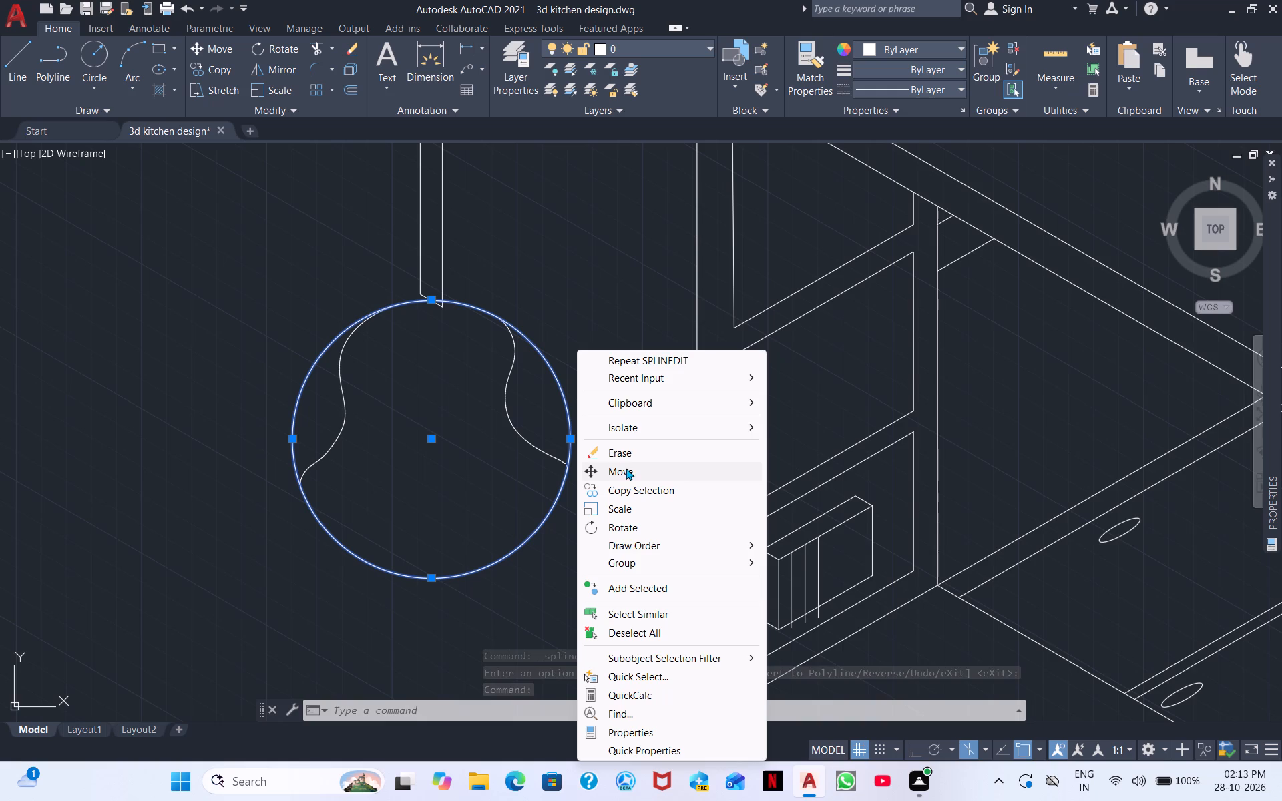
left_click(631, 452)
Erase the curved spline body below the slender upright.
scroll(474, 388, "down", 2)
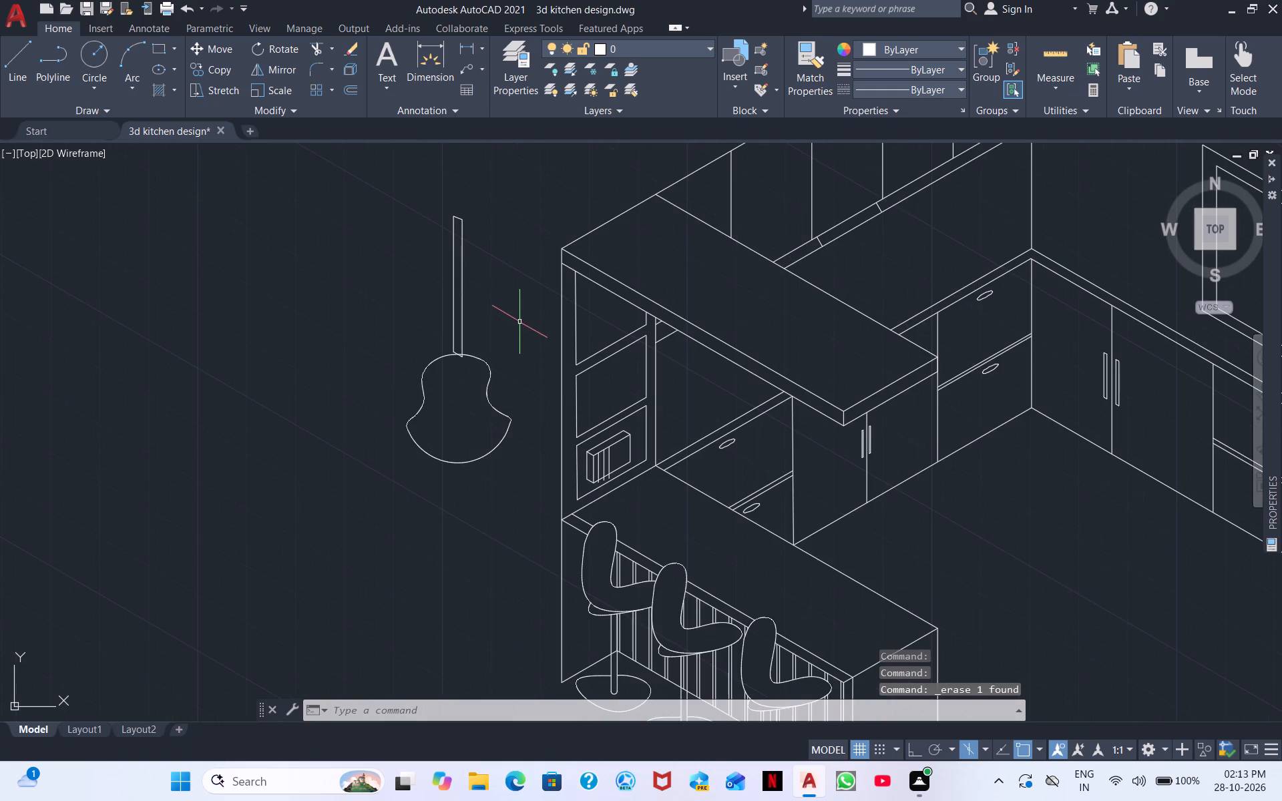
scroll(500, 310, "down", 2)
scroll(496, 392, "up", 3)
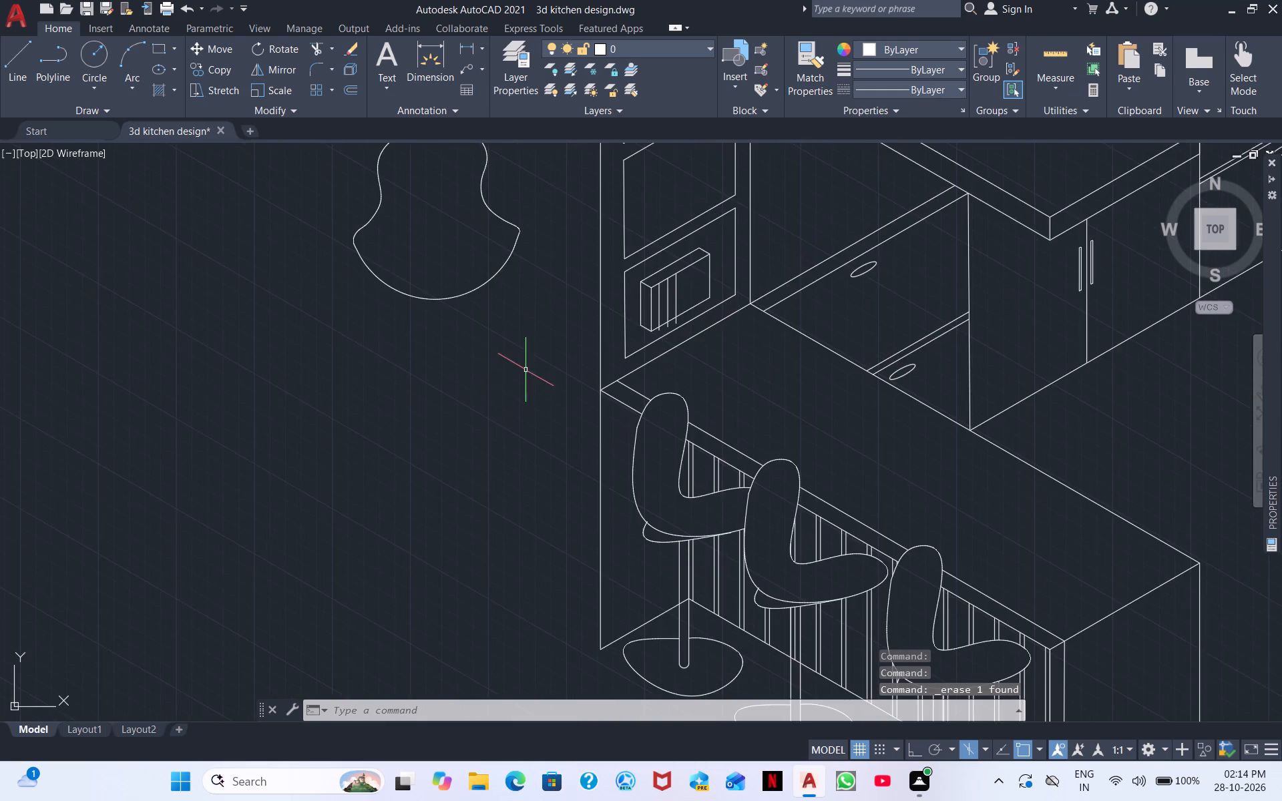
middle_click_drag(520, 381, 422, 569)
left_click(413, 506)
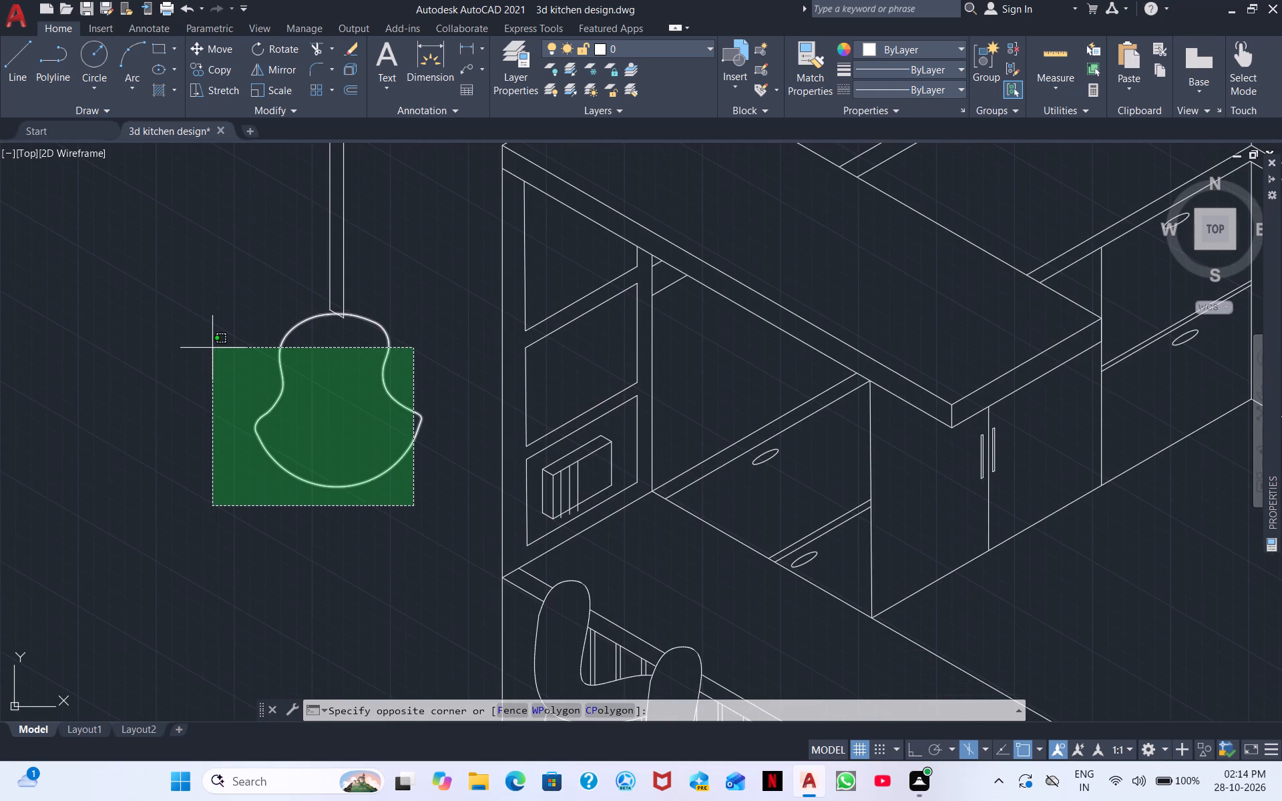
left_click(225, 376)
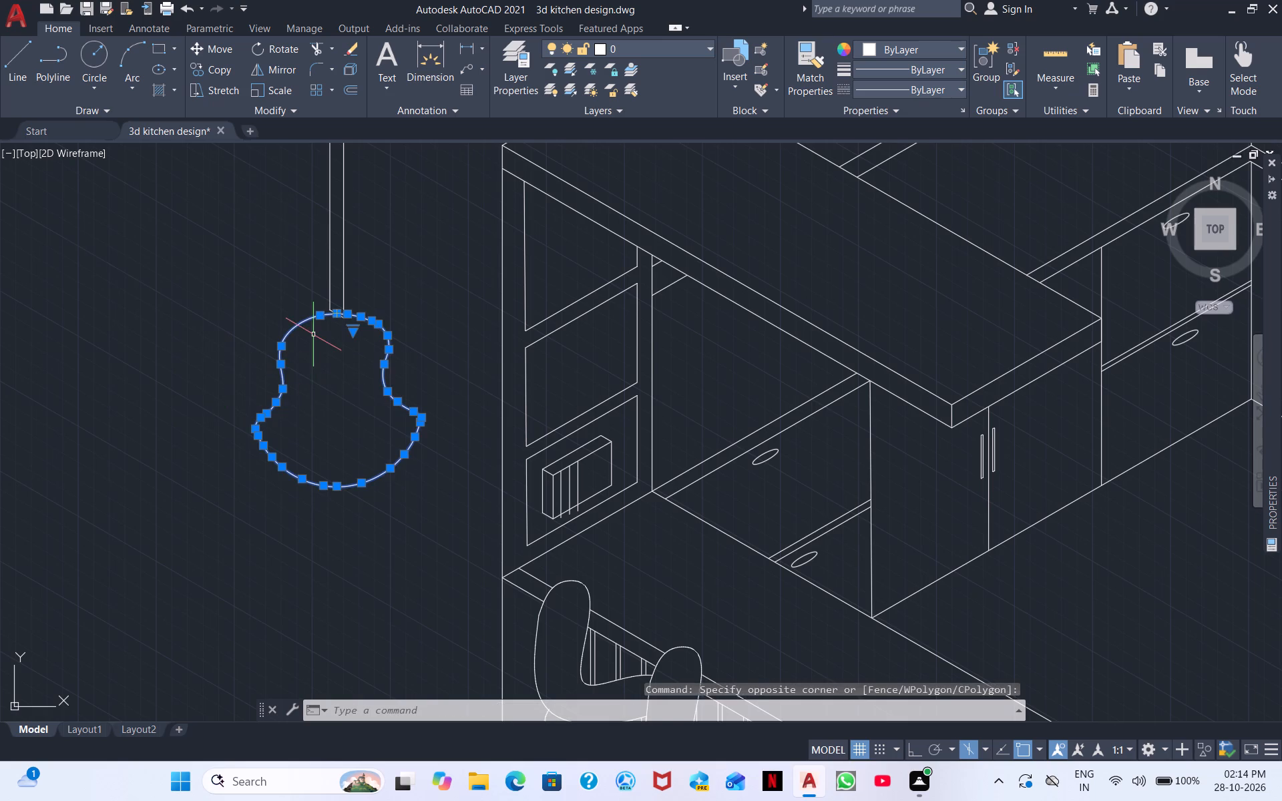
scroll(313, 334, "up", 3)
scroll(360, 411, "down", 1)
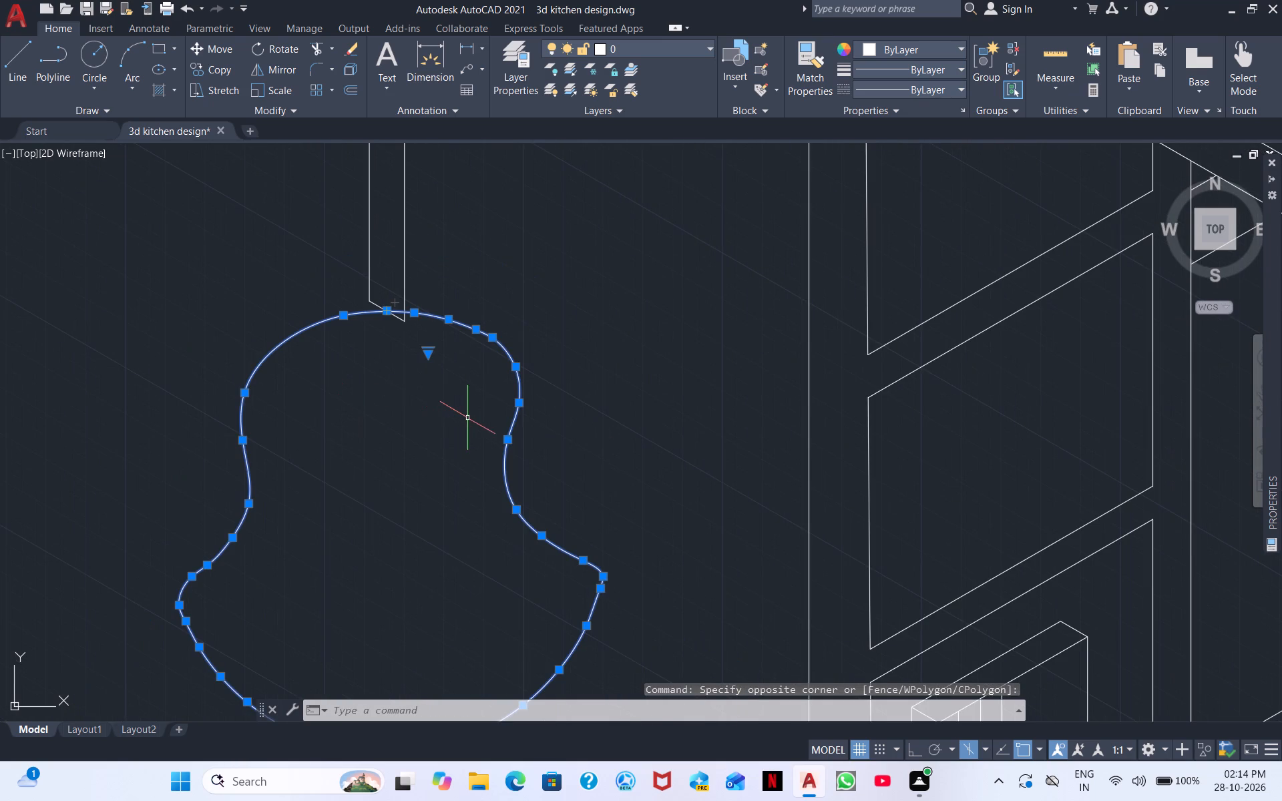
right_click(437, 451)
left_click(515, 147)
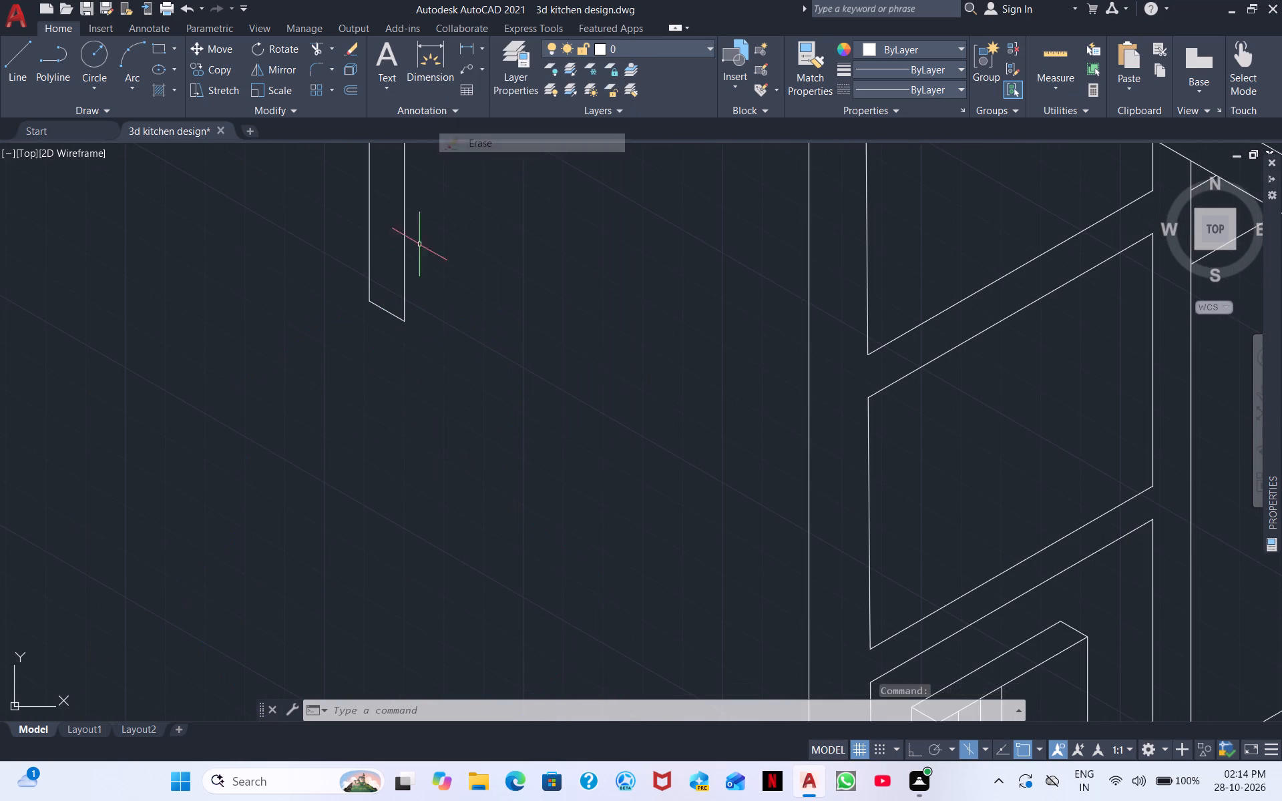
With Ortho off, draw a single line from the upright's bottom left corner, sloping down and to the left.
left_click(9, 71)
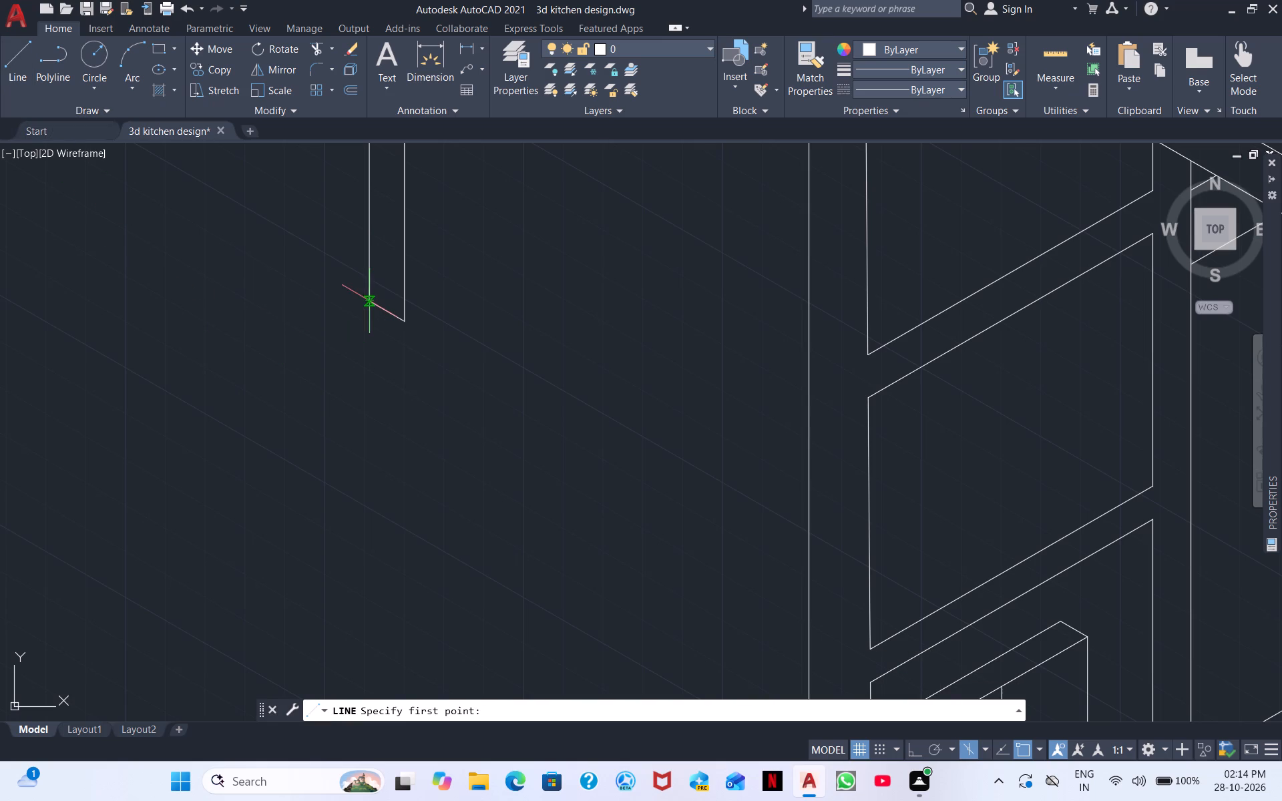
left_click(365, 304)
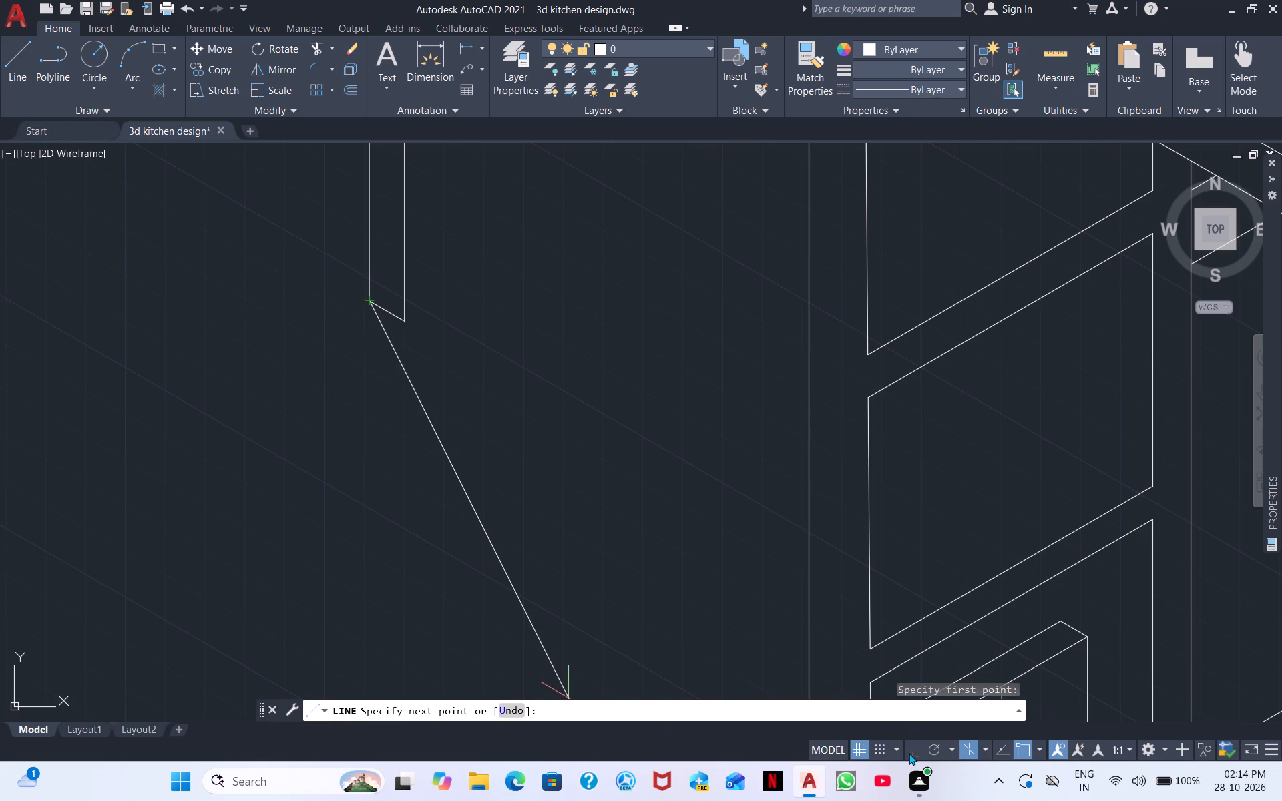
left_click(909, 753)
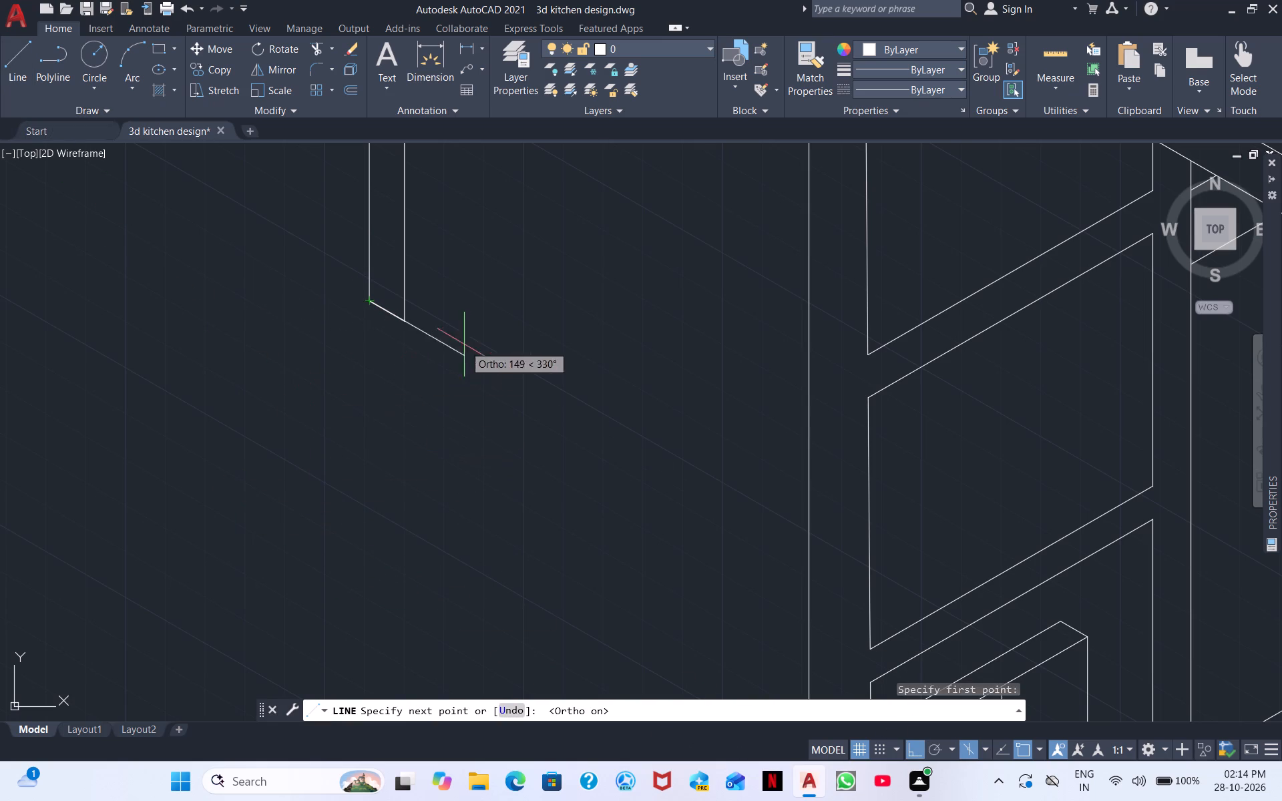
left_click(909, 742)
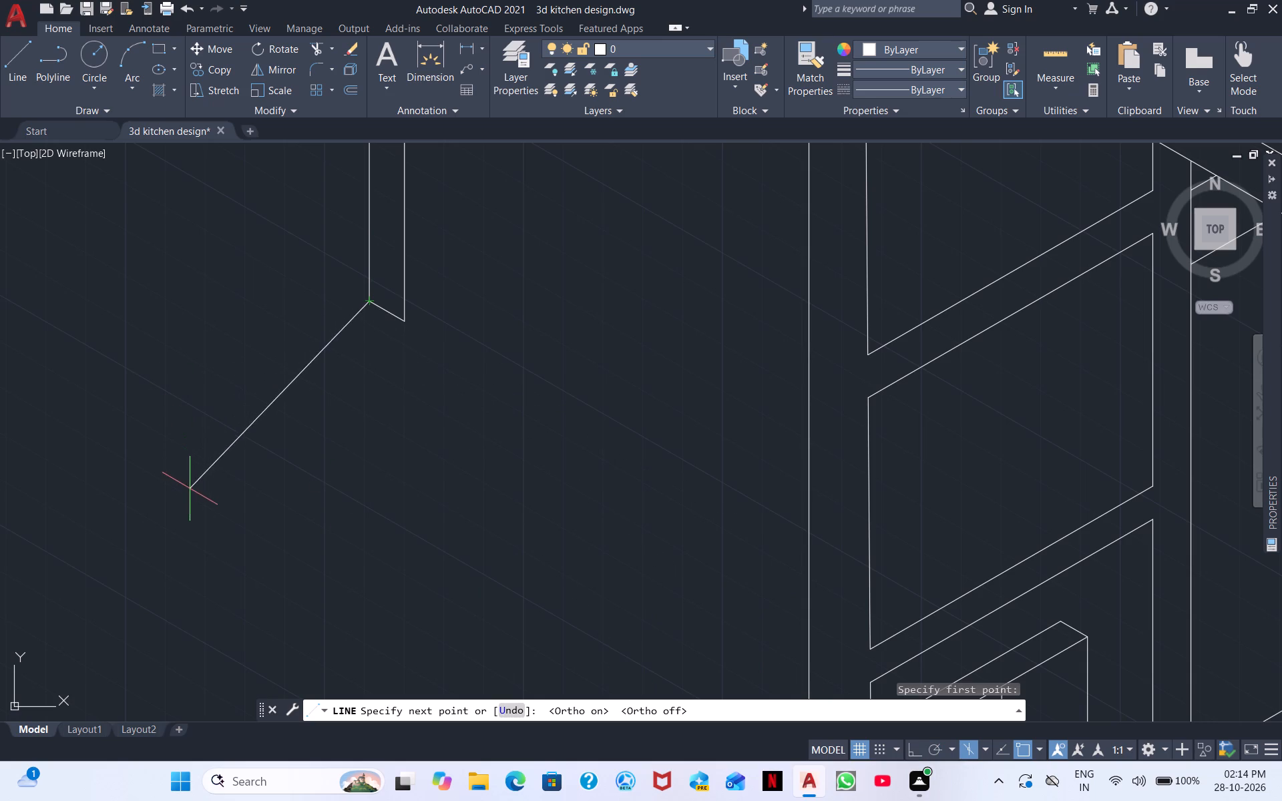
left_click(195, 510)
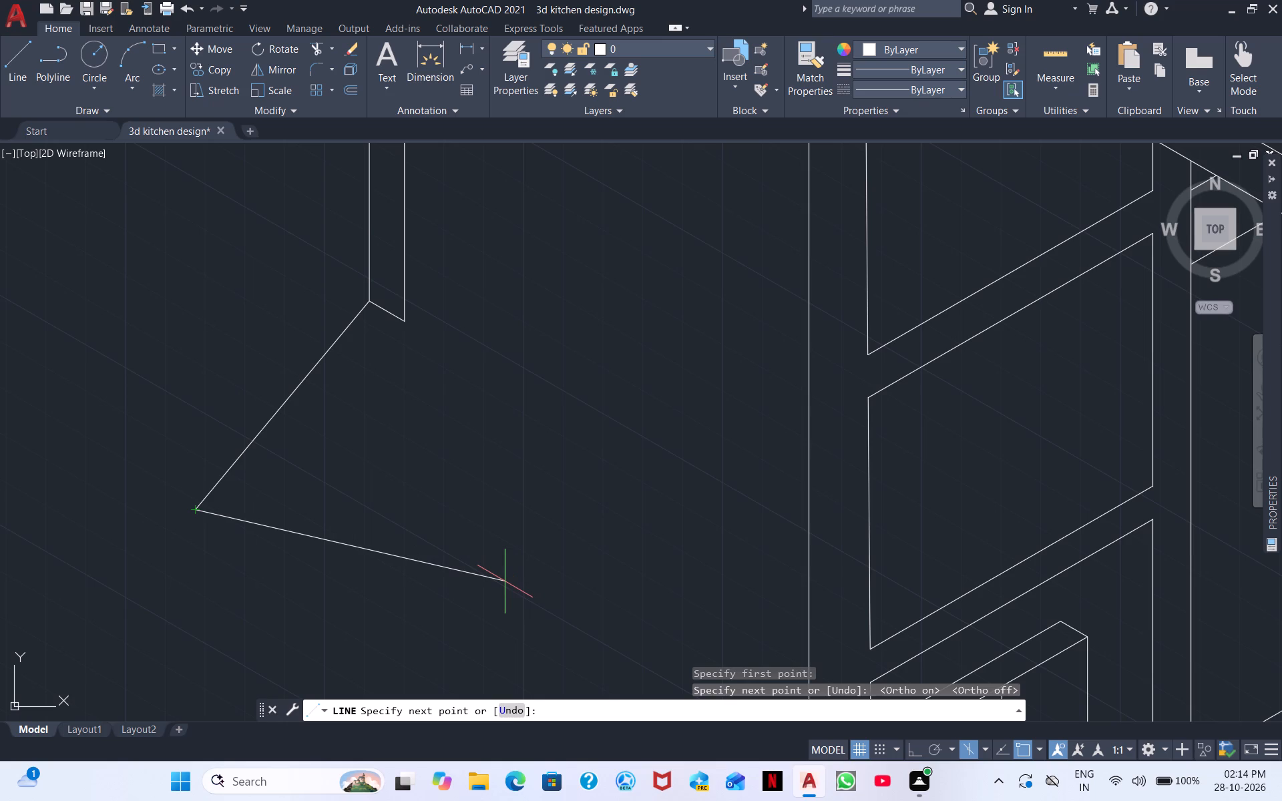
key("Escape")
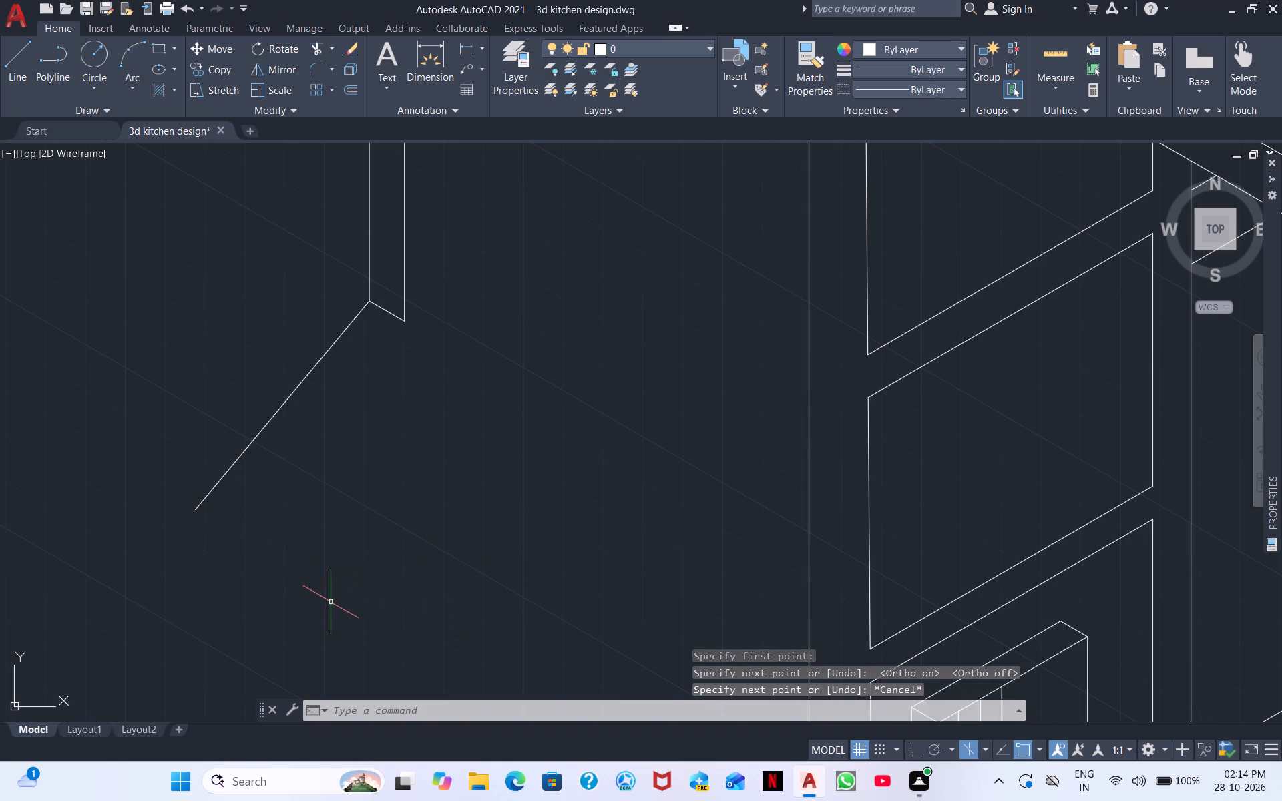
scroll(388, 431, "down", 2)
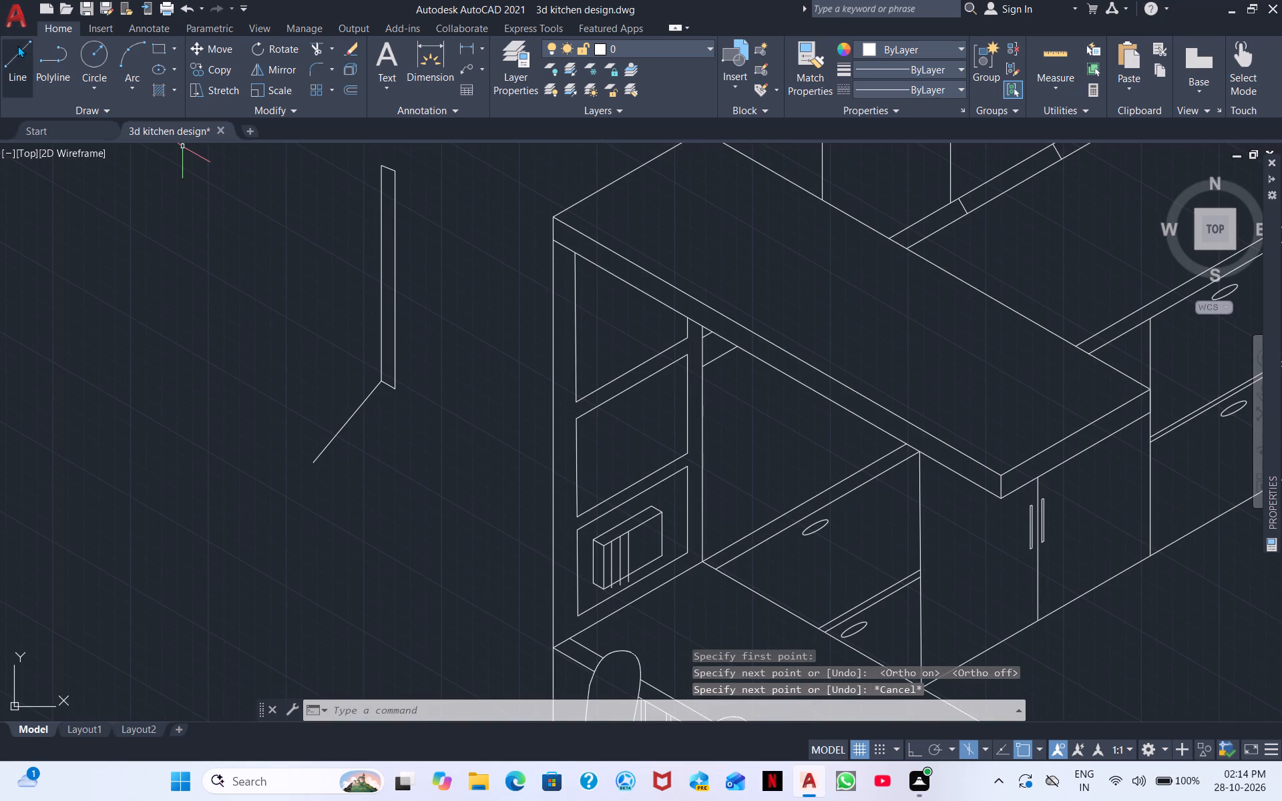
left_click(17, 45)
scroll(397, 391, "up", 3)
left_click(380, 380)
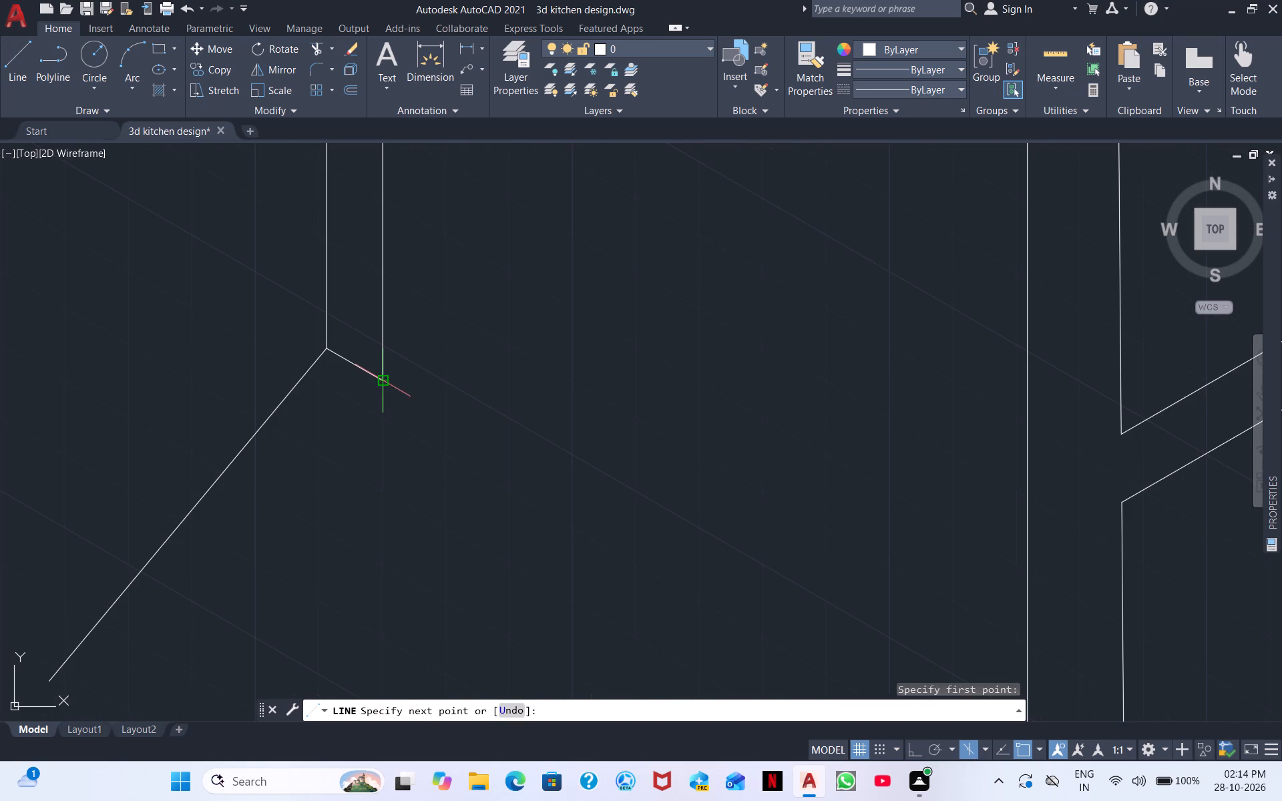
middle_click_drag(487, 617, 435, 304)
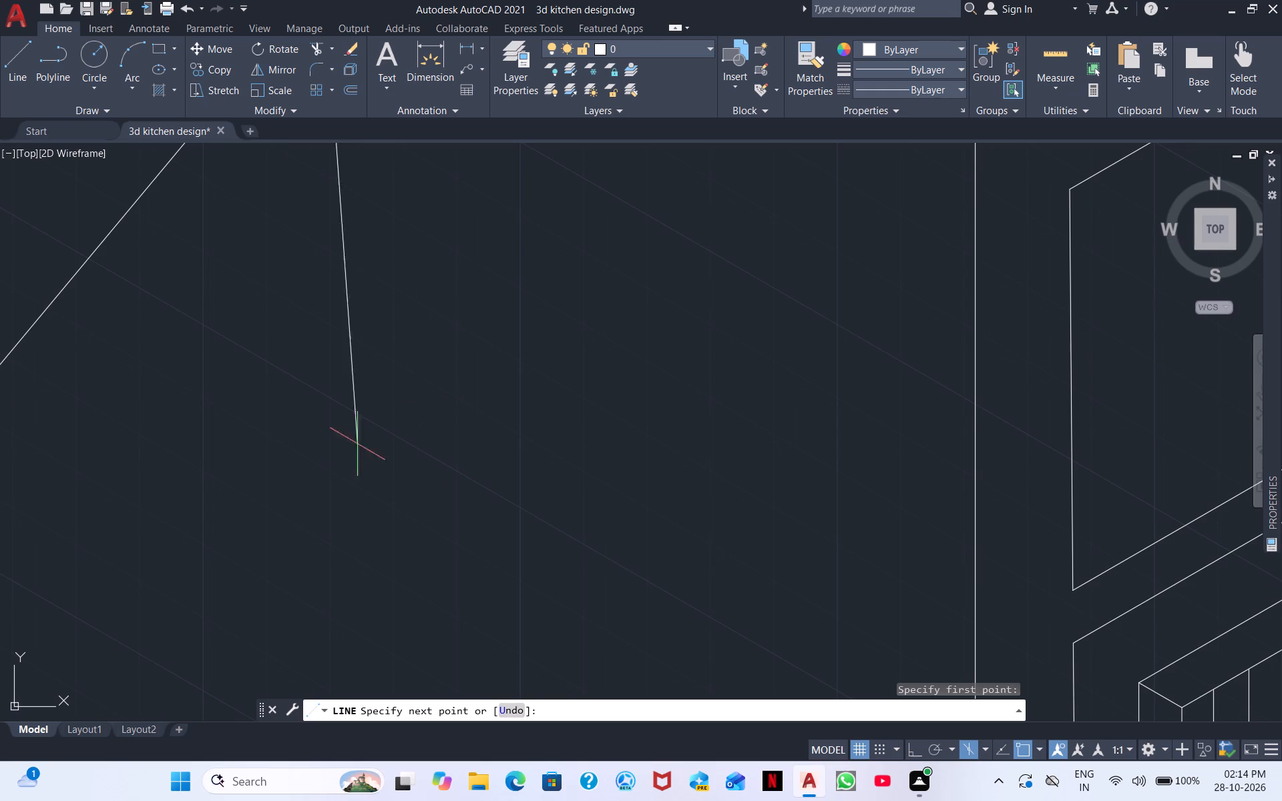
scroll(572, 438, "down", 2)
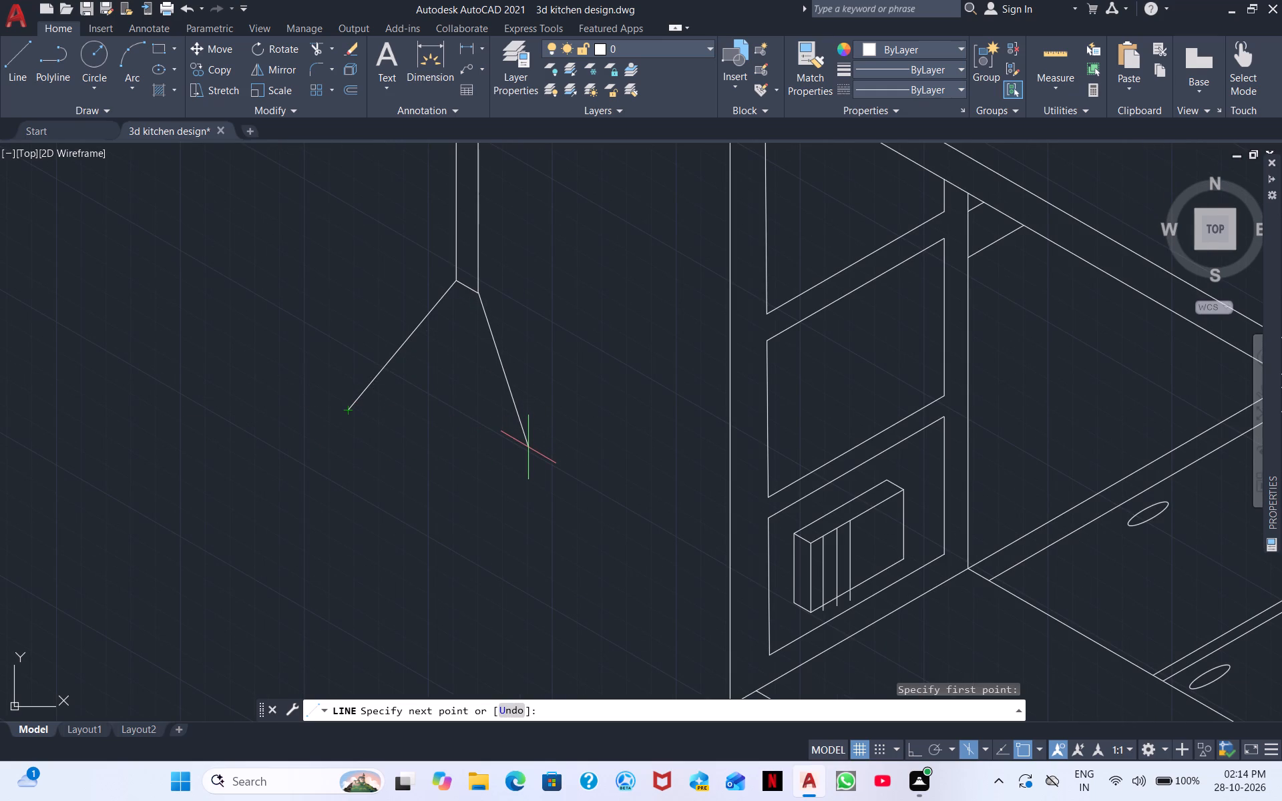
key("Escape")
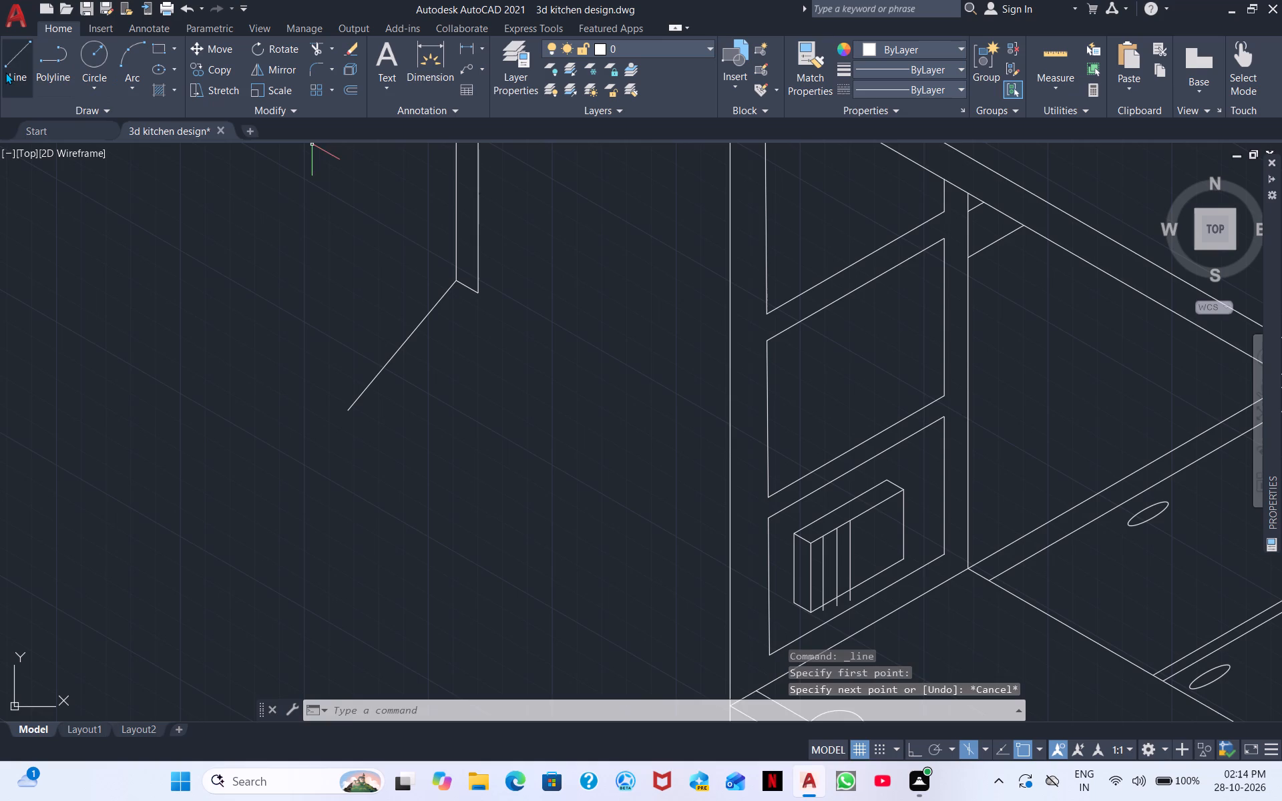
With Ortho on, draw a line about 612 long at 330° from the lower end of the sloping line.
left_click(5, 69)
left_click(346, 410)
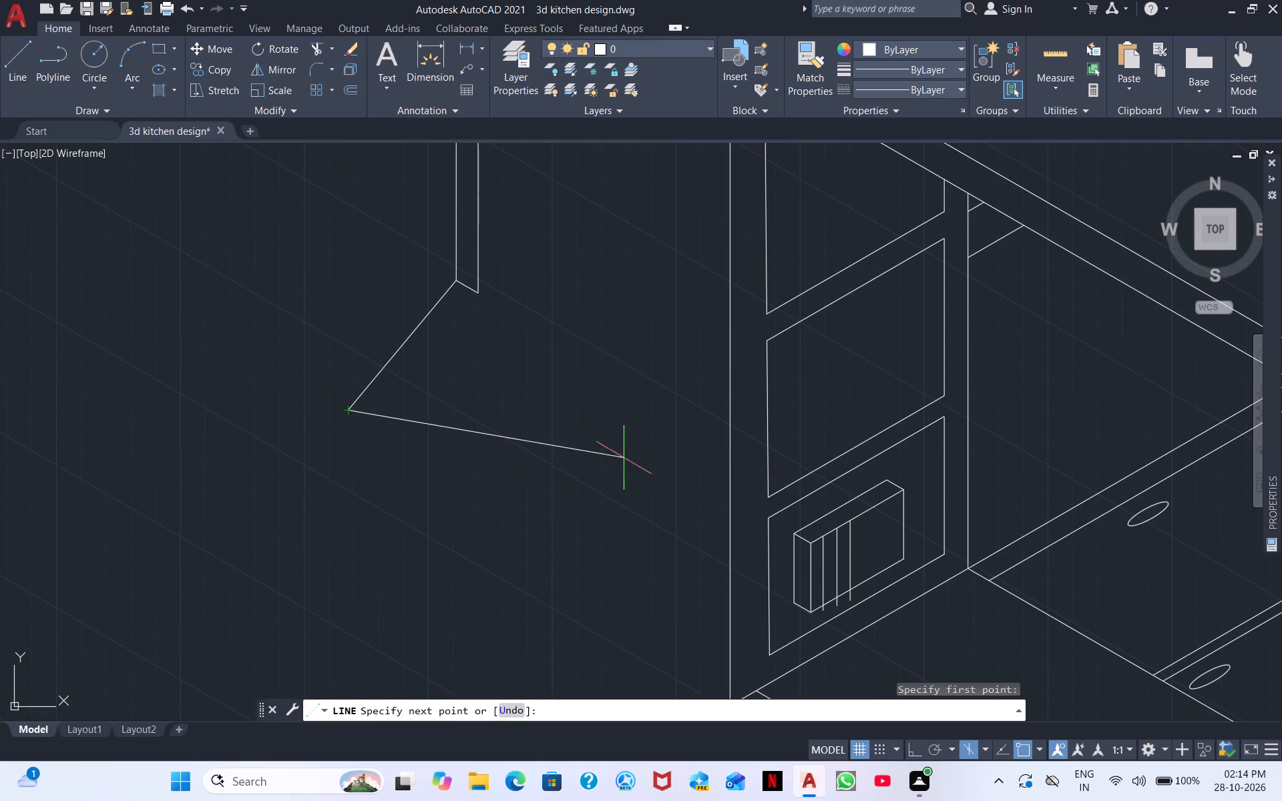
left_click(908, 751)
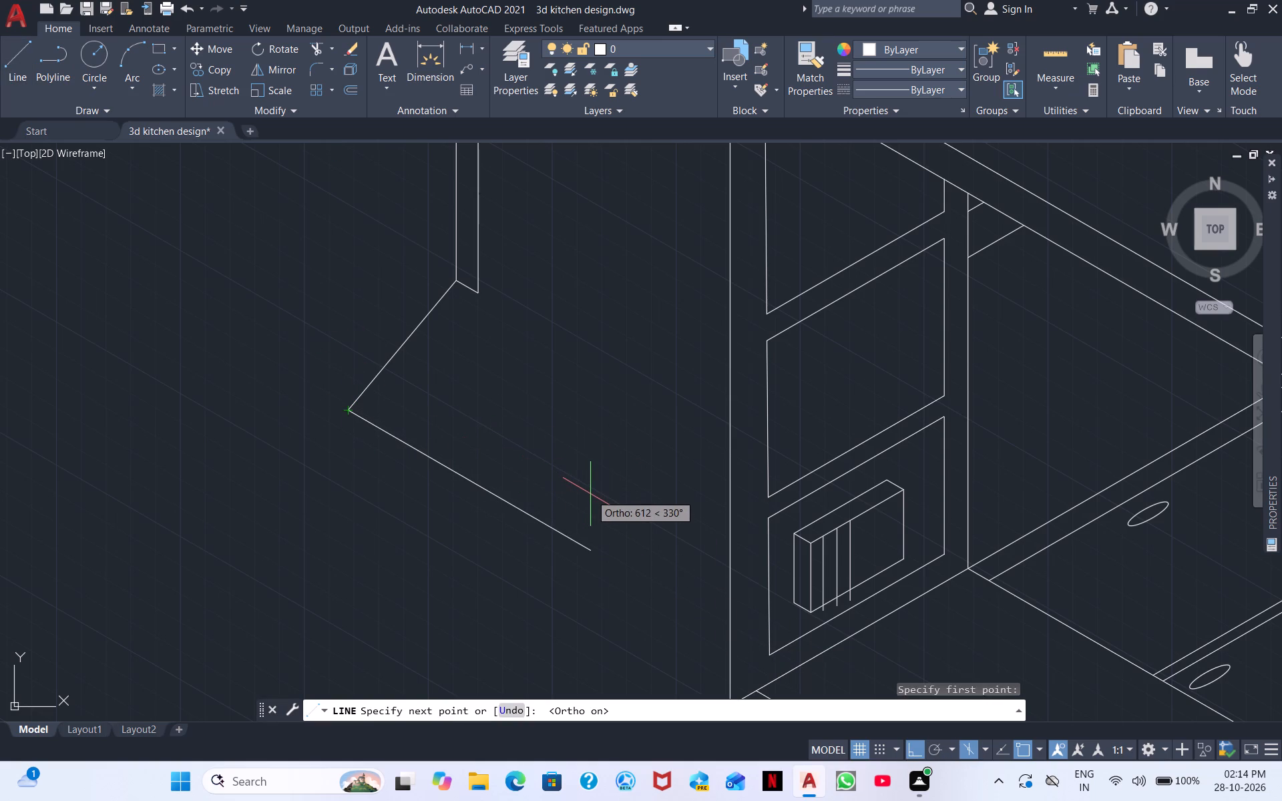
left_click(590, 494)
key("Escape")
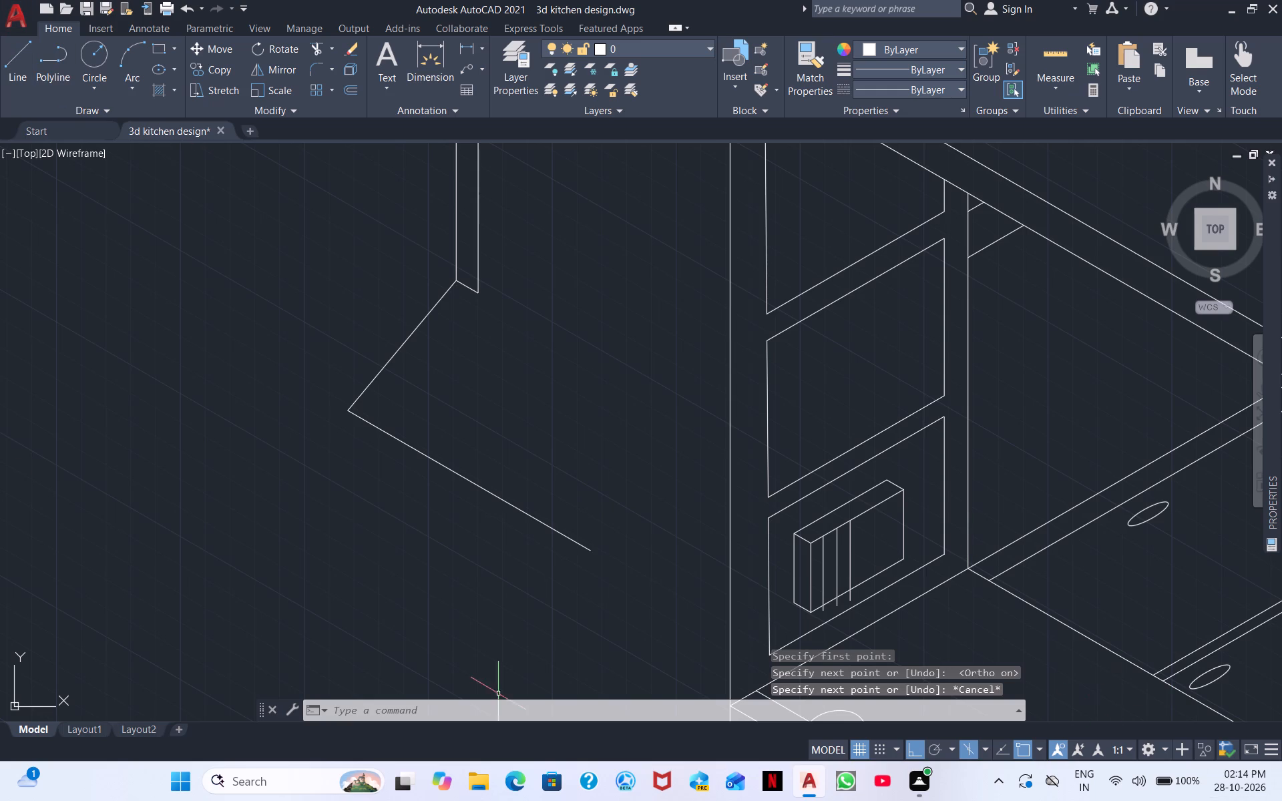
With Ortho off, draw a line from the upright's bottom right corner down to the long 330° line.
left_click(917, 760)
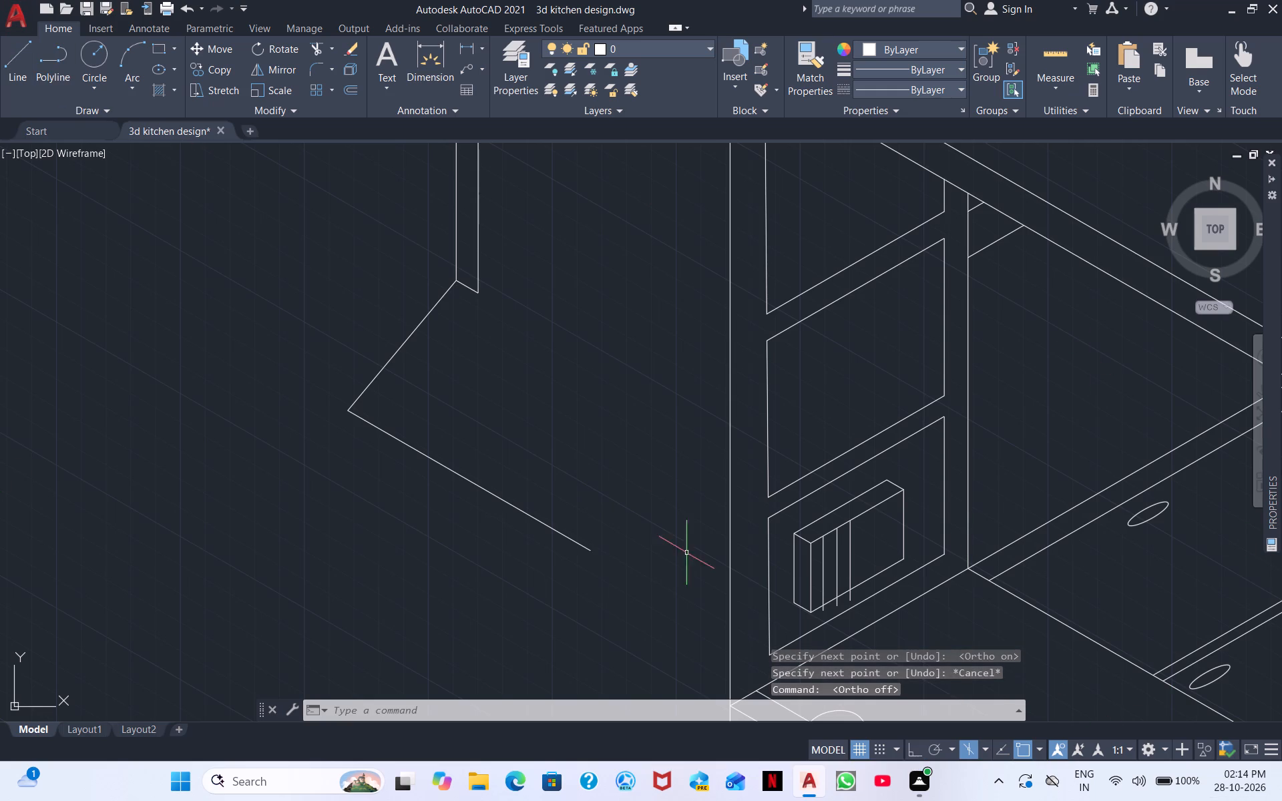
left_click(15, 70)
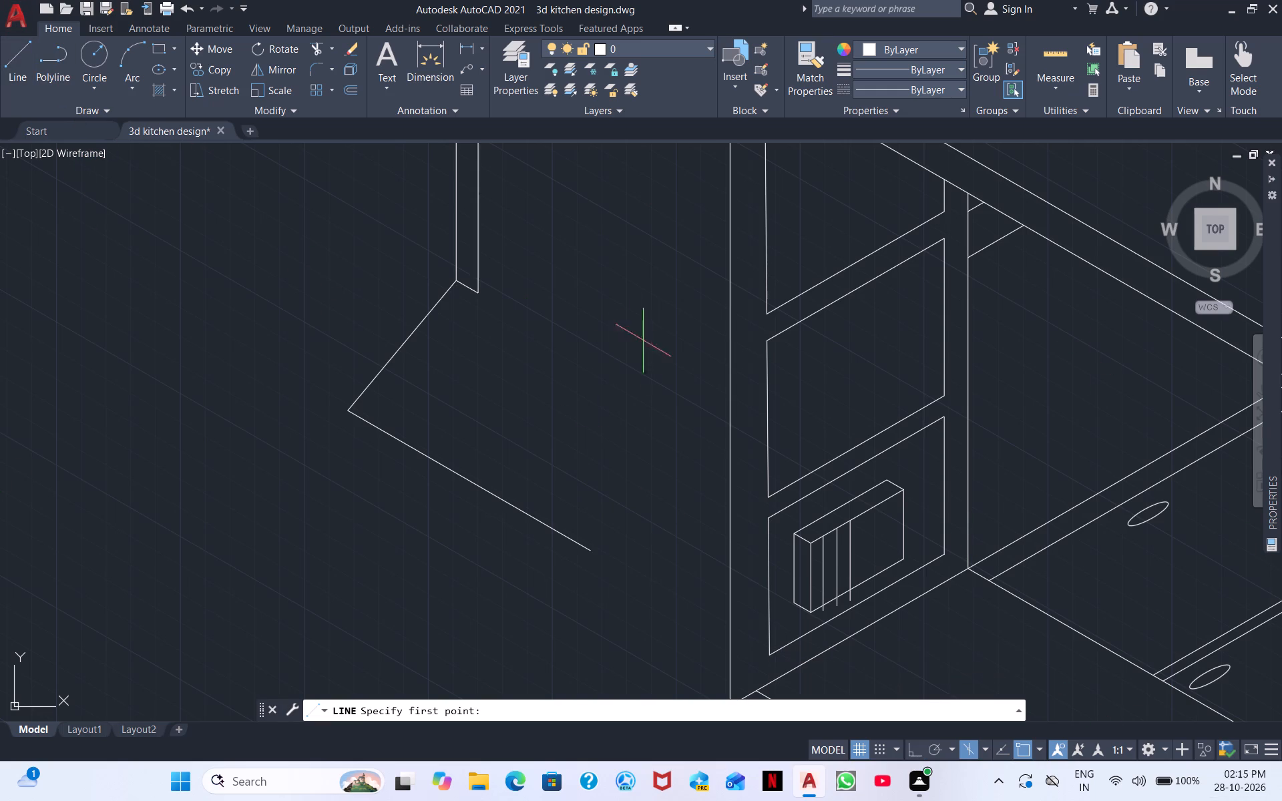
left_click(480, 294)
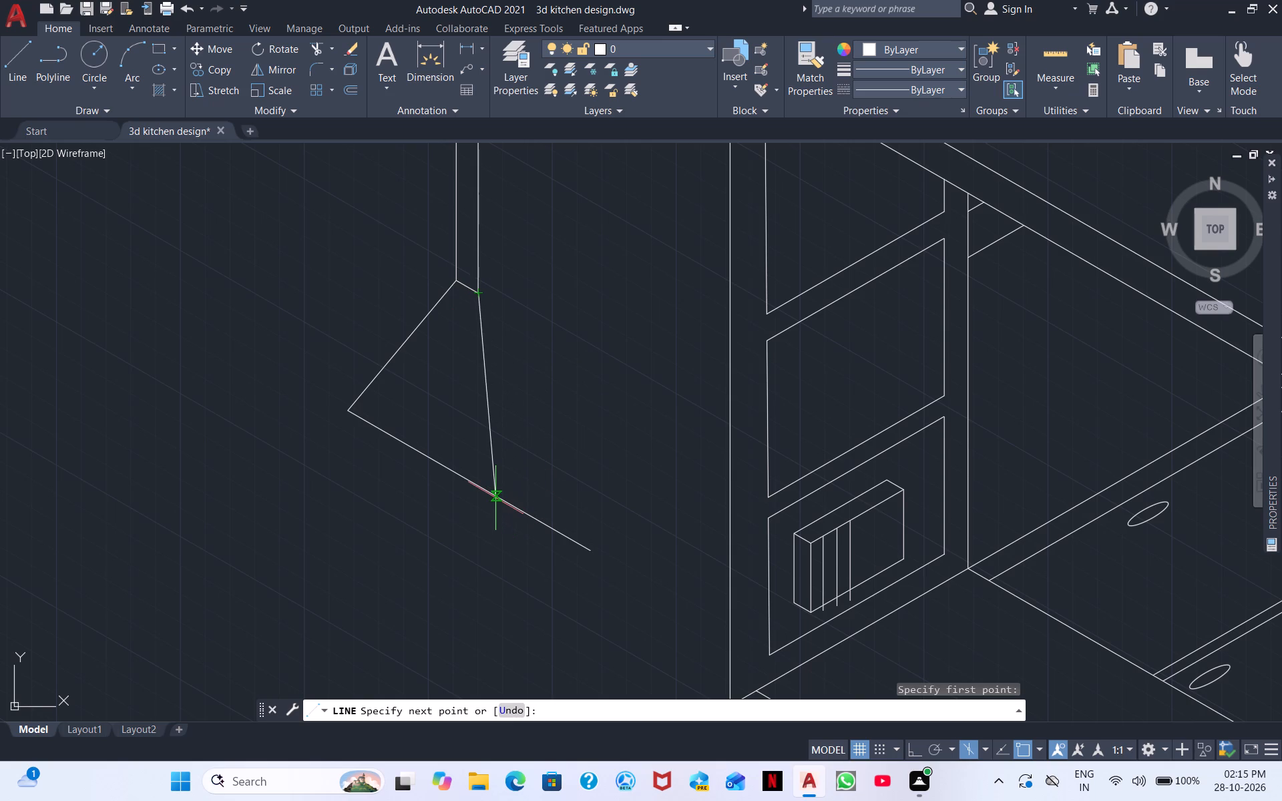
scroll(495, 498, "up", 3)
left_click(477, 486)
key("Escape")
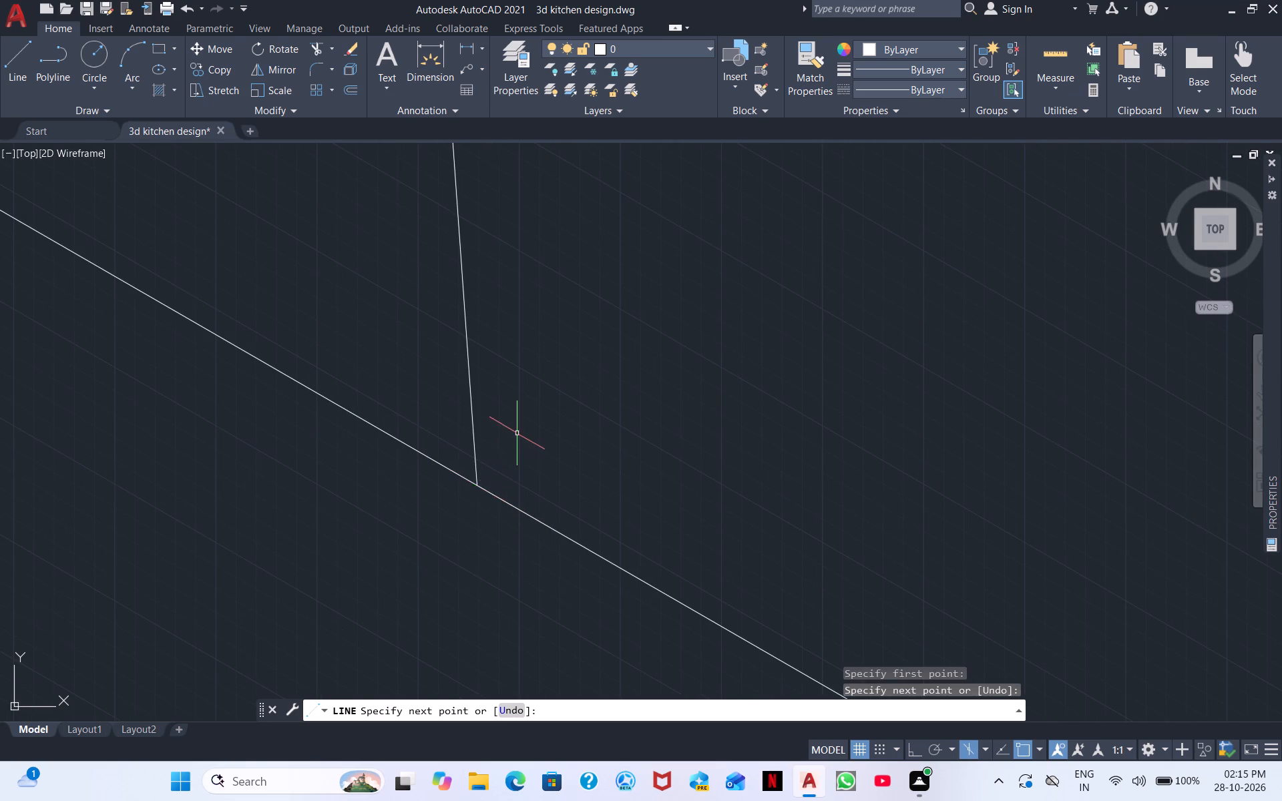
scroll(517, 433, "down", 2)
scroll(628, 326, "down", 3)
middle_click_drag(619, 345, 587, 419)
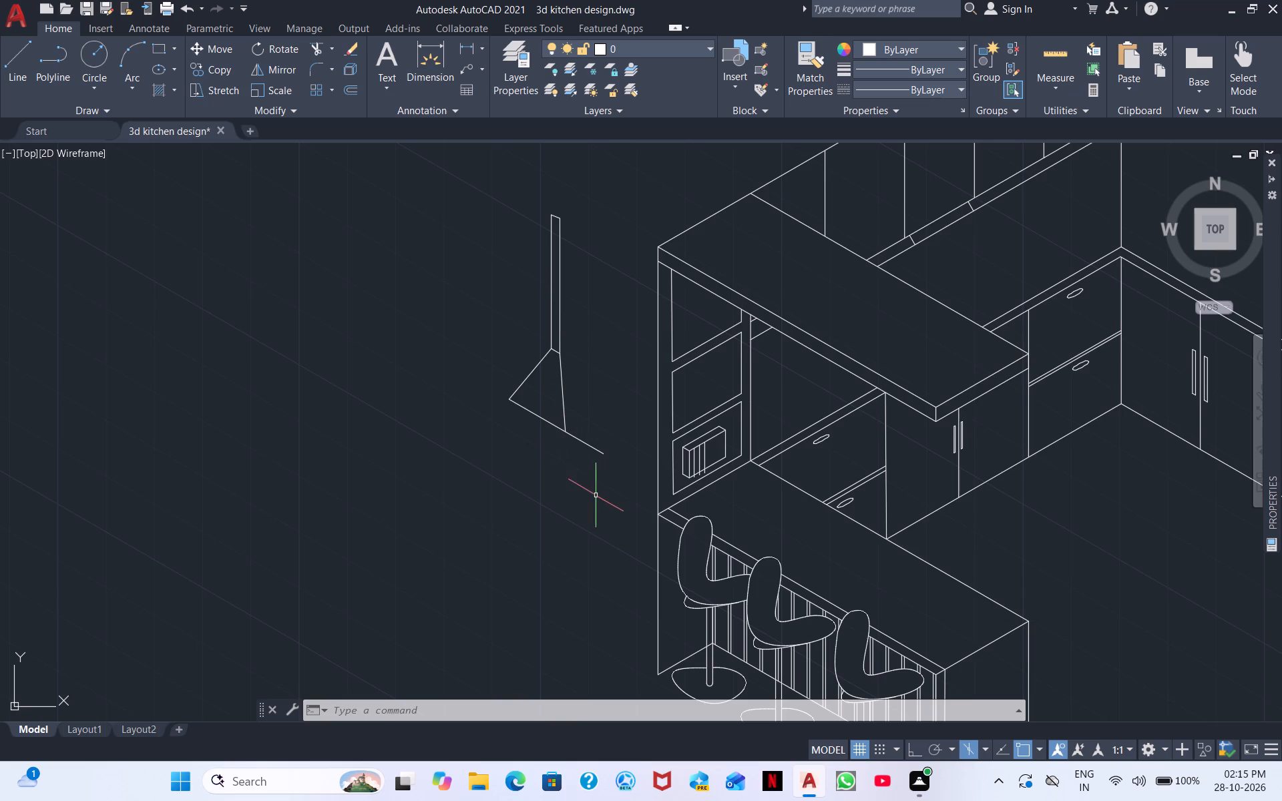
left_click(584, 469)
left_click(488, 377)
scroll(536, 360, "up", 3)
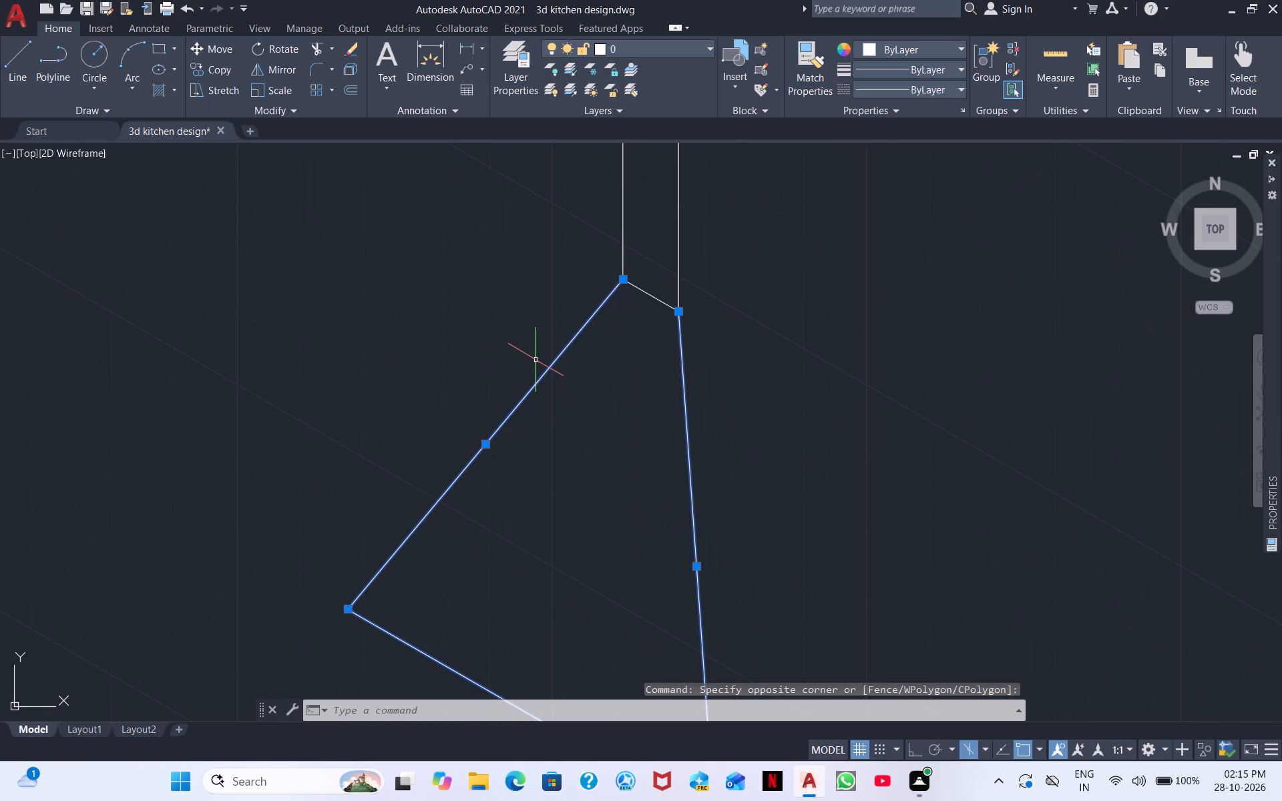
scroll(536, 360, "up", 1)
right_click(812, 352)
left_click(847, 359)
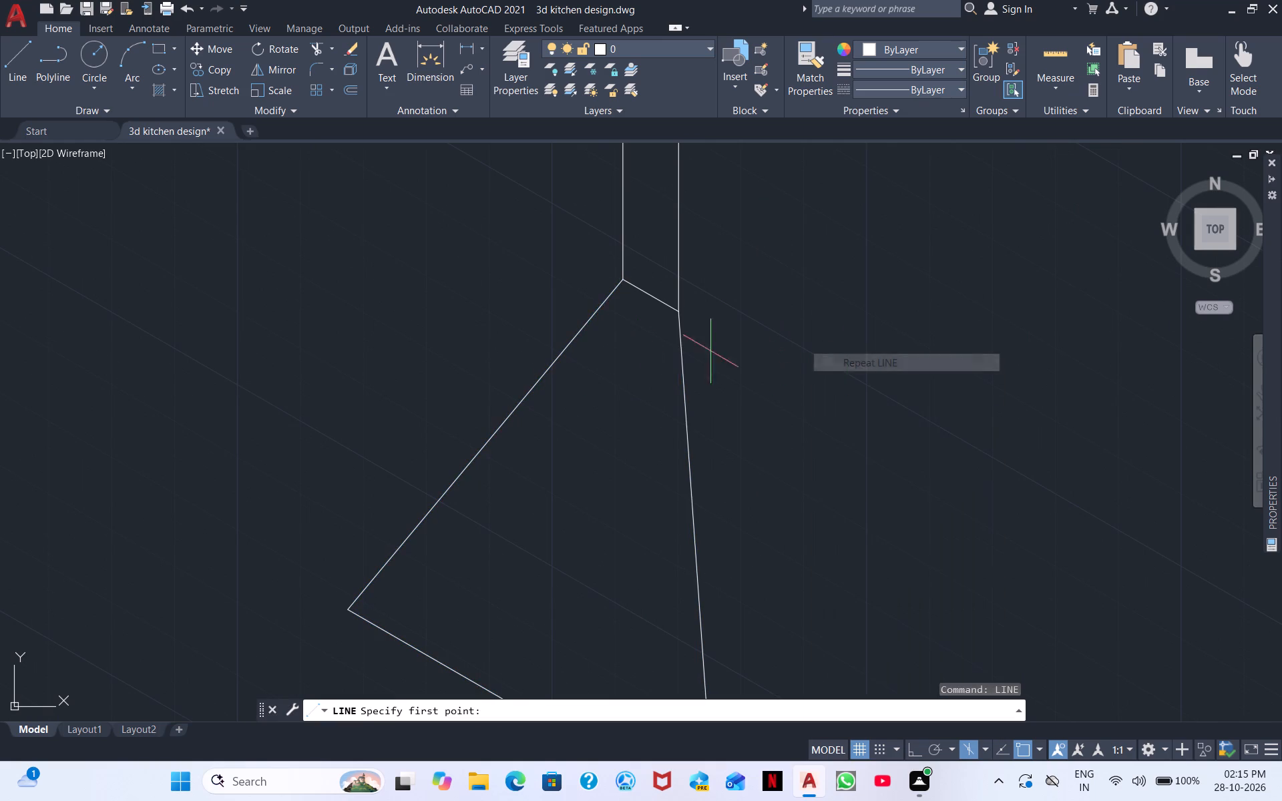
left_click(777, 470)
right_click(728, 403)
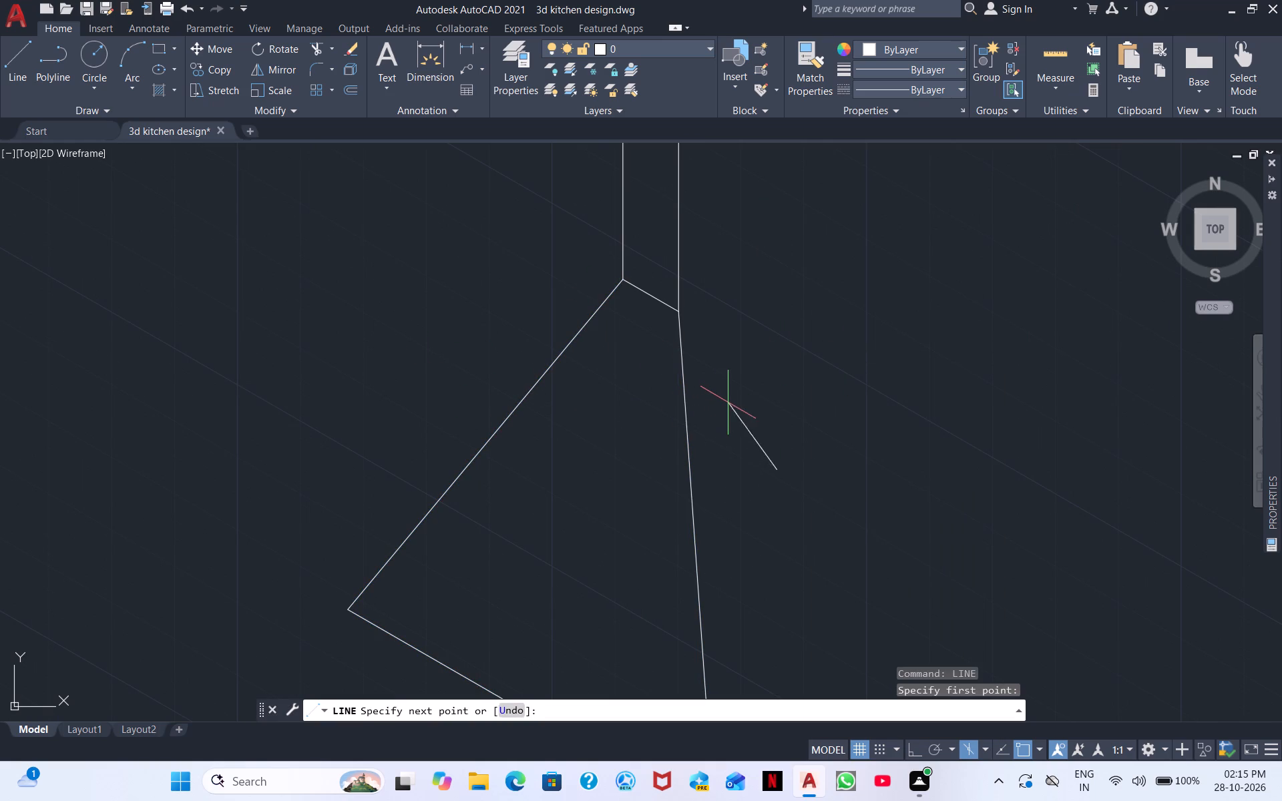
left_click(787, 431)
Erase the three lines of the flared body below the slender upright.
left_click_drag(780, 499, 773, 494)
left_click(413, 362)
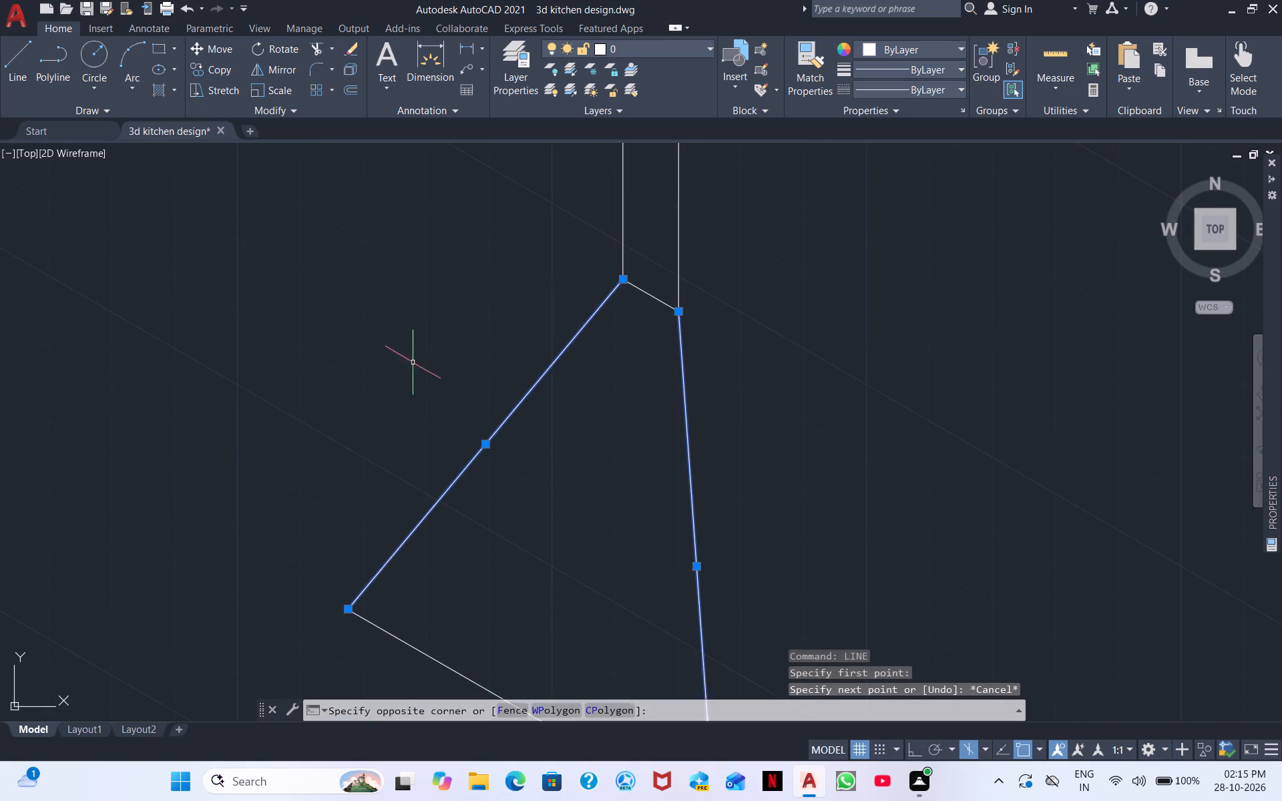
middle_click_drag(677, 480, 759, 181)
scroll(759, 190, "down", 2)
left_click_drag(867, 382, 859, 380)
left_click(644, 258)
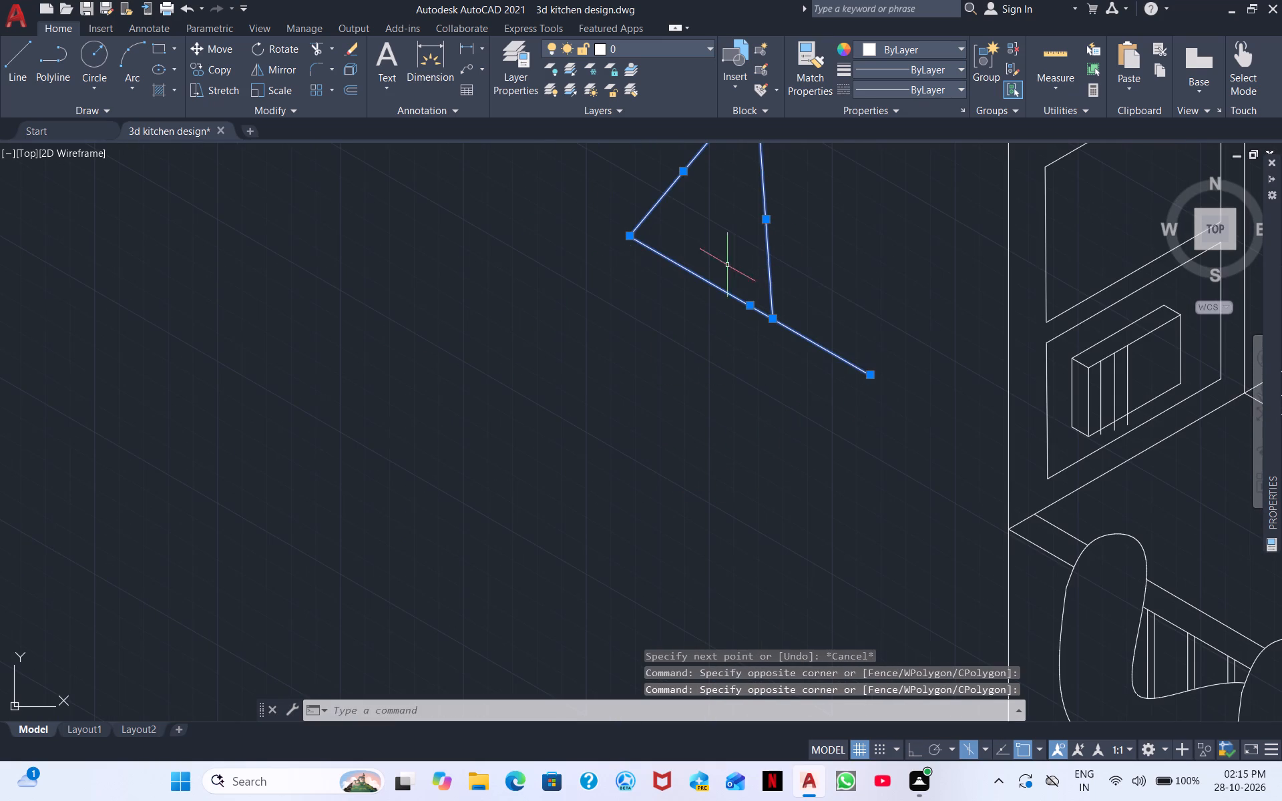
right_click(795, 258)
left_click(834, 365)
With Ortho on, draw a short line at 330° from the midpoint of the upright's bottom edge past its right corner.
middle_click_drag(696, 354, 644, 556)
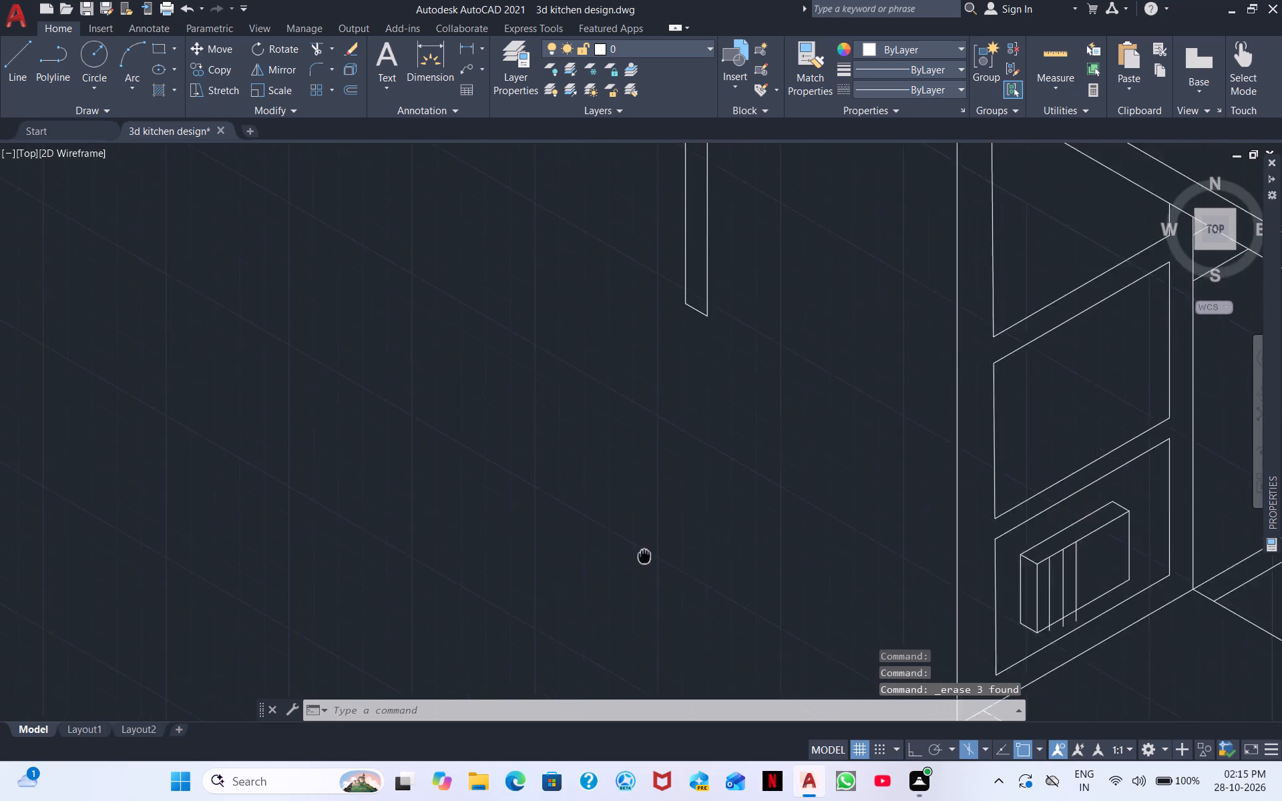
middle_click_drag(644, 556, 630, 609)
scroll(630, 607, "down", 1)
middle_click_drag(599, 469, 389, 529)
scroll(389, 529, "up", 1)
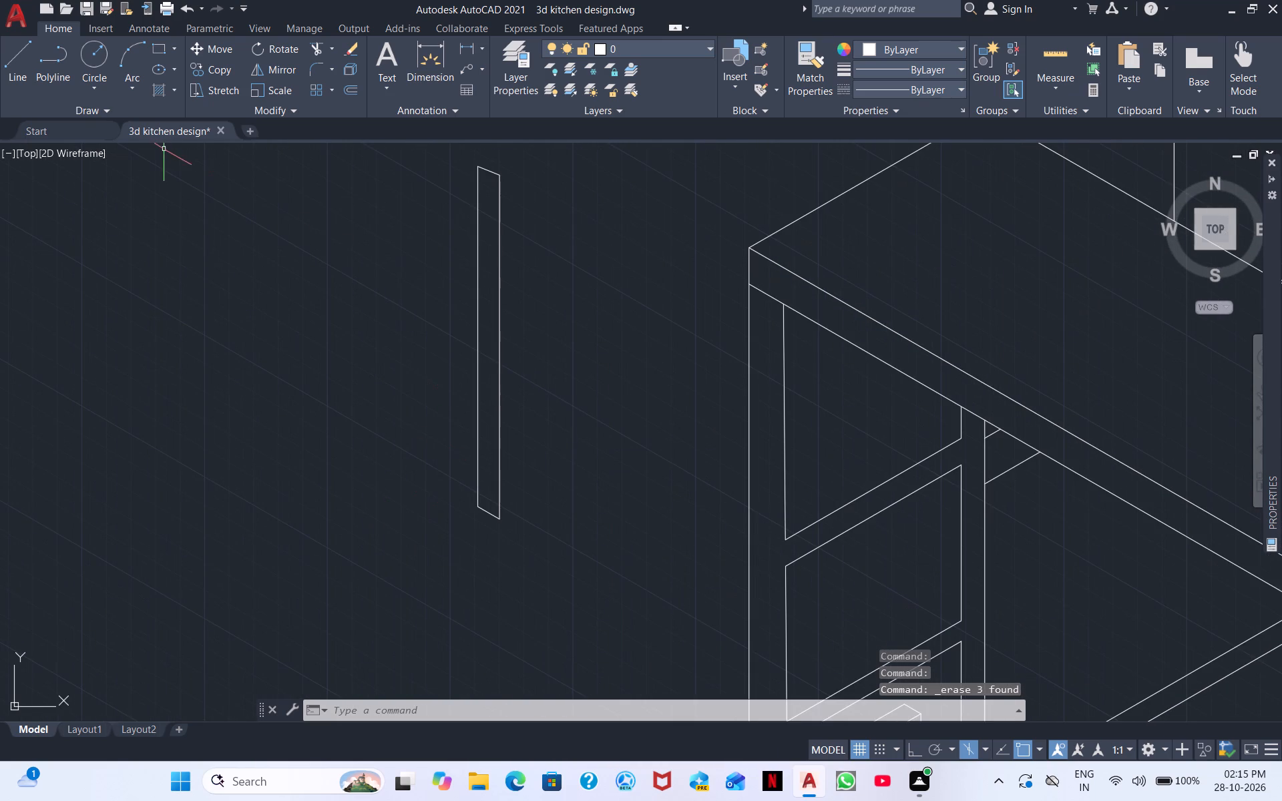
left_click(19, 60)
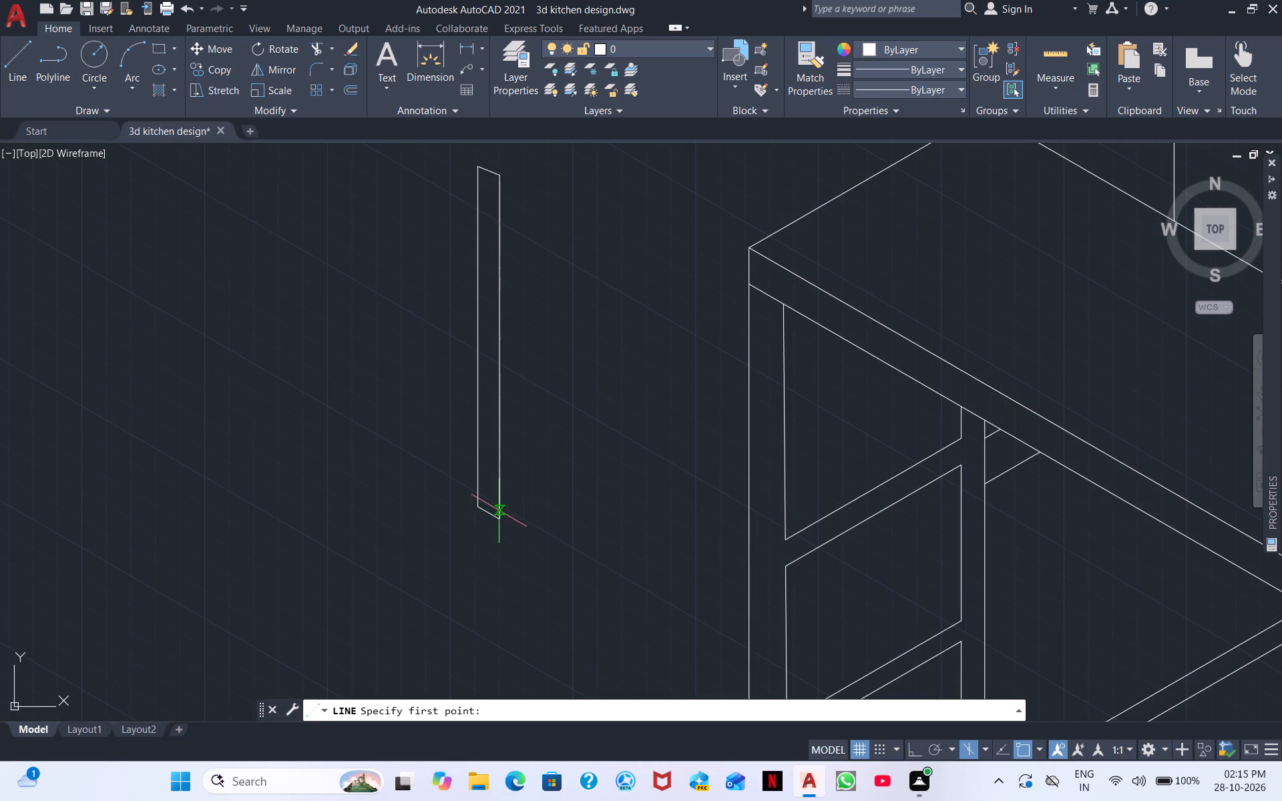
scroll(495, 518, "up", 5)
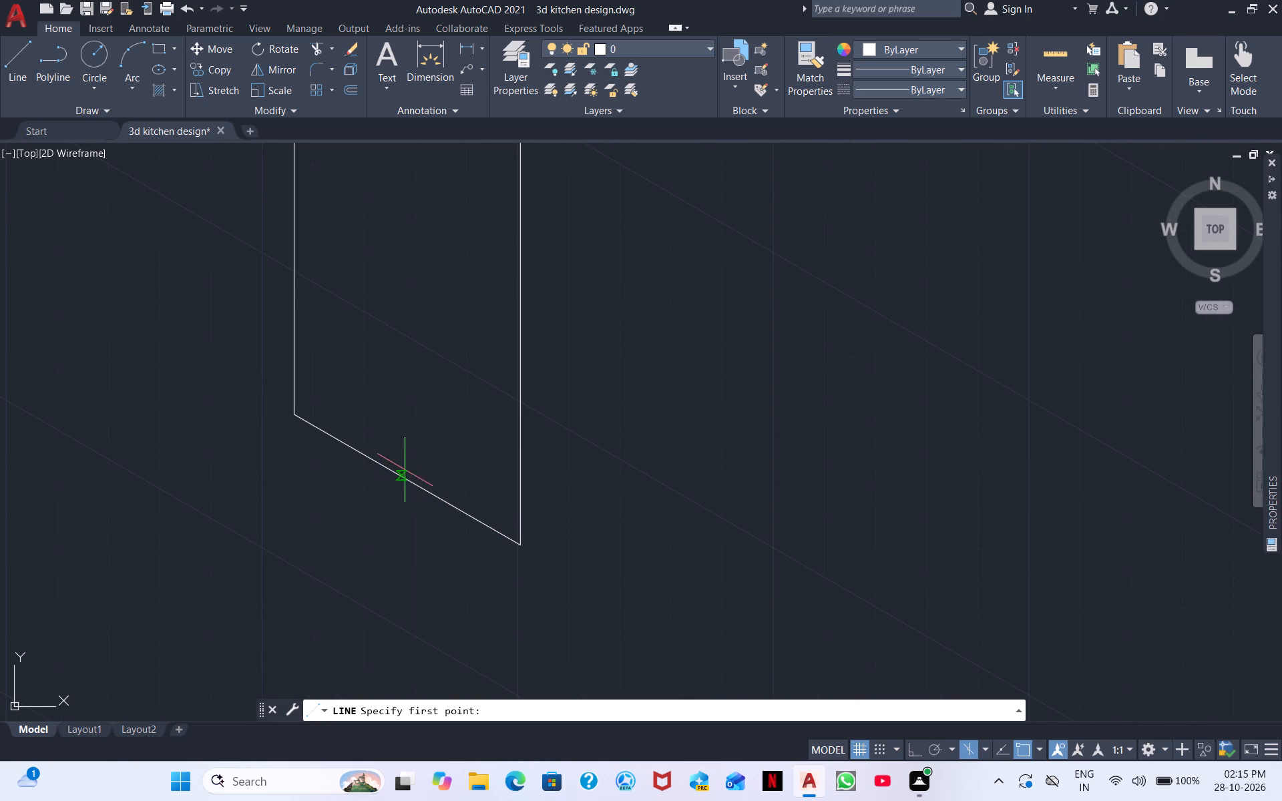
left_click(407, 480)
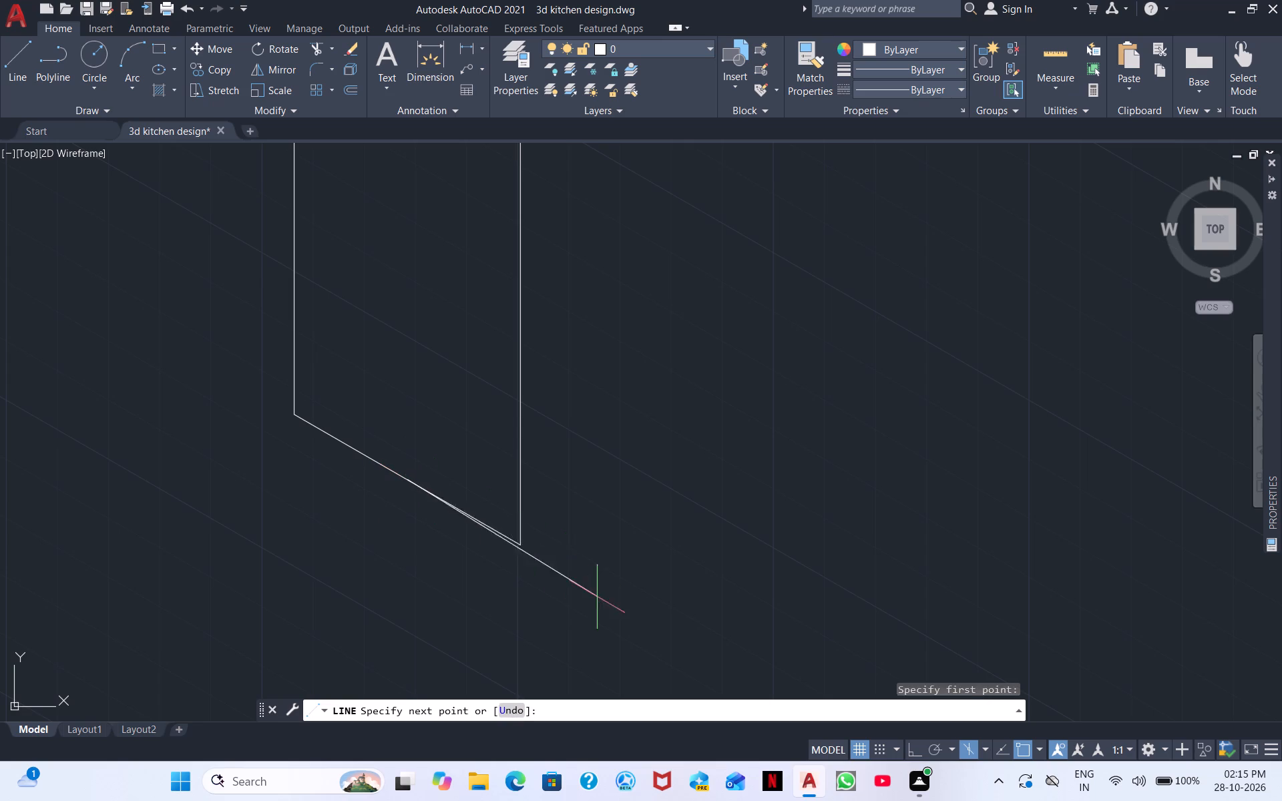
left_click(911, 746)
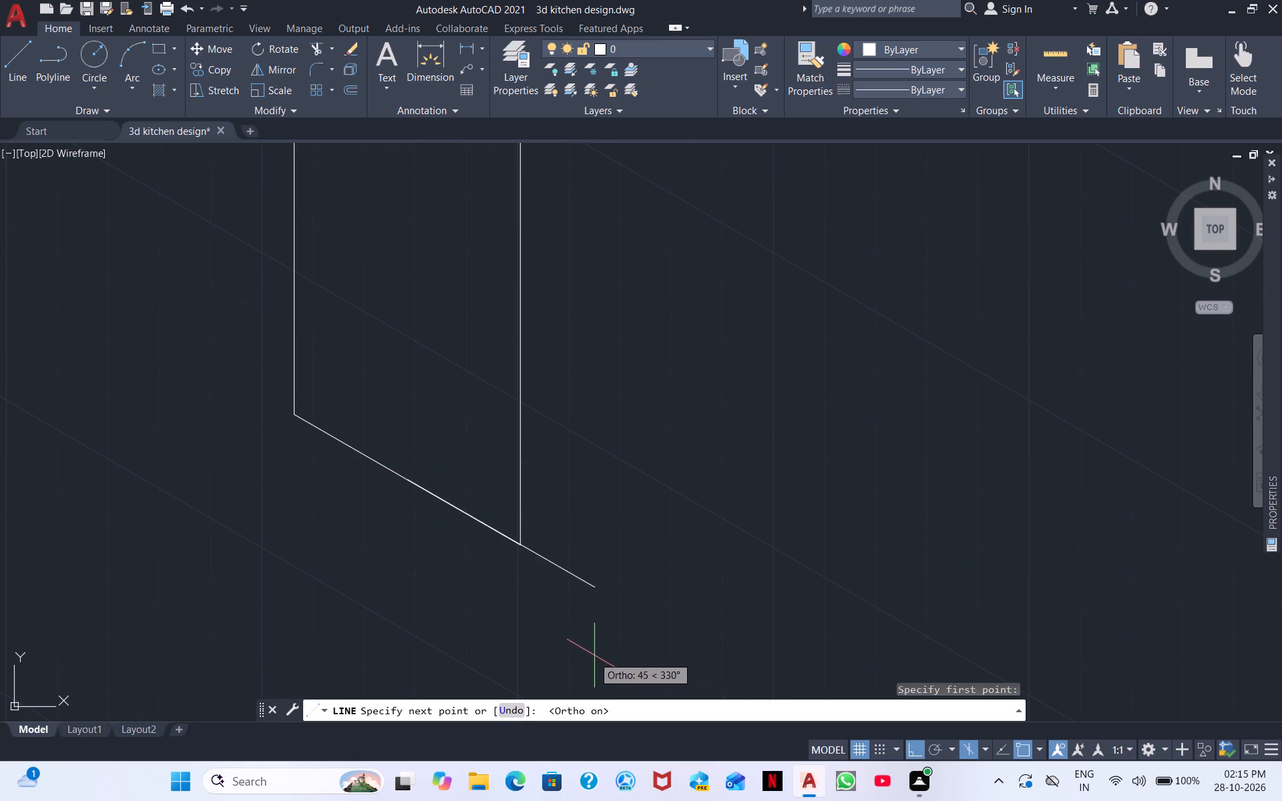
middle_click_drag(596, 654, 696, 463)
left_click(750, 413)
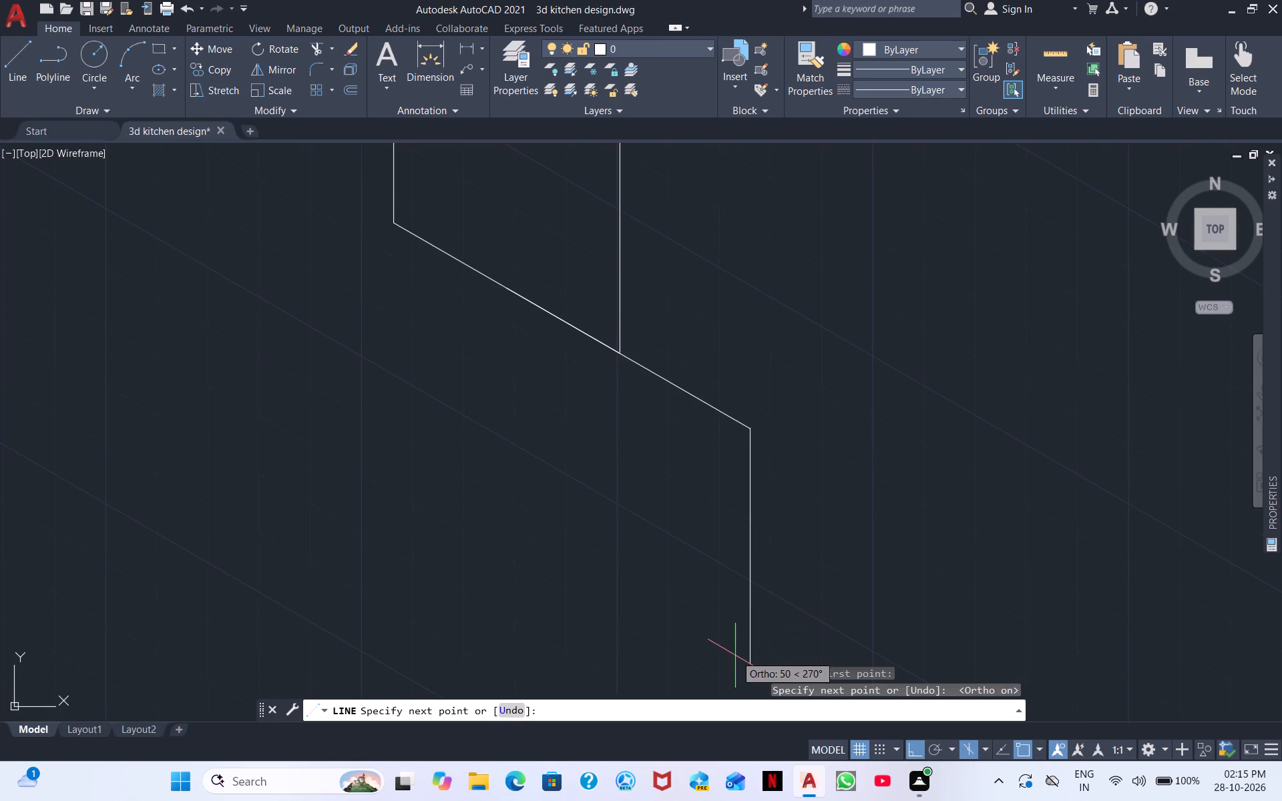
middle_click_drag(735, 655, 845, 250)
scroll(845, 250, "down", 3)
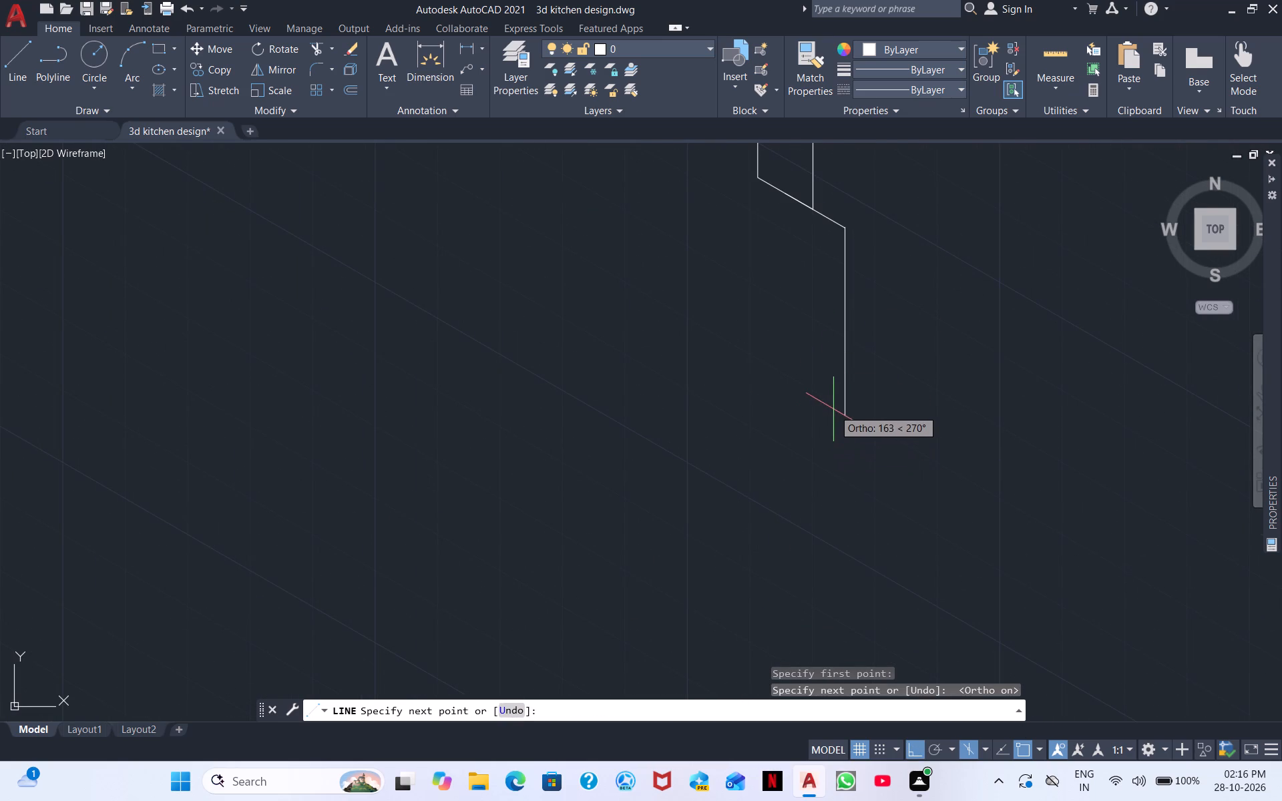
middle_click_drag(835, 409, 839, 527)
scroll(839, 527, "down", 3)
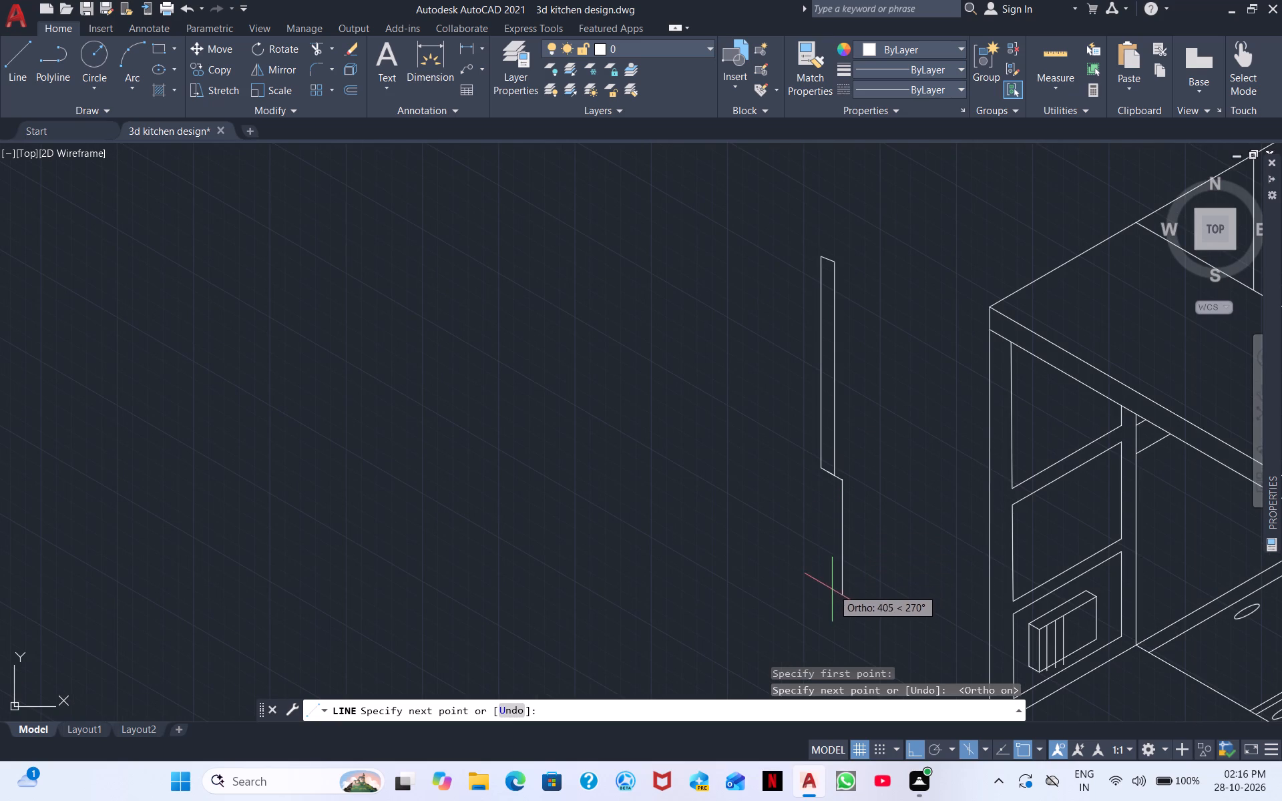
right_click(873, 487)
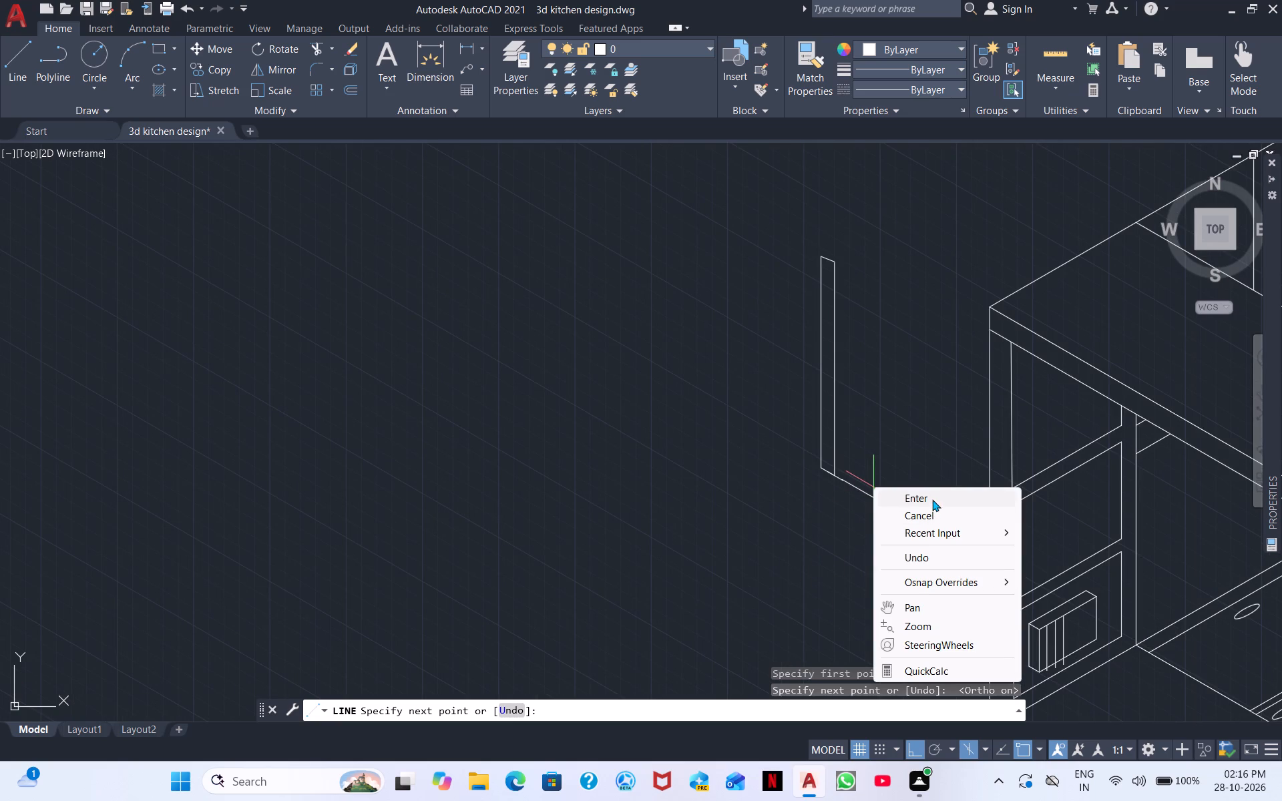
left_click(933, 497)
Draw connected lines from the upright's bottom left corner at 150°, down at 270°, along 330° and up at 90° as a panel outline.
scroll(804, 484, "up", 4)
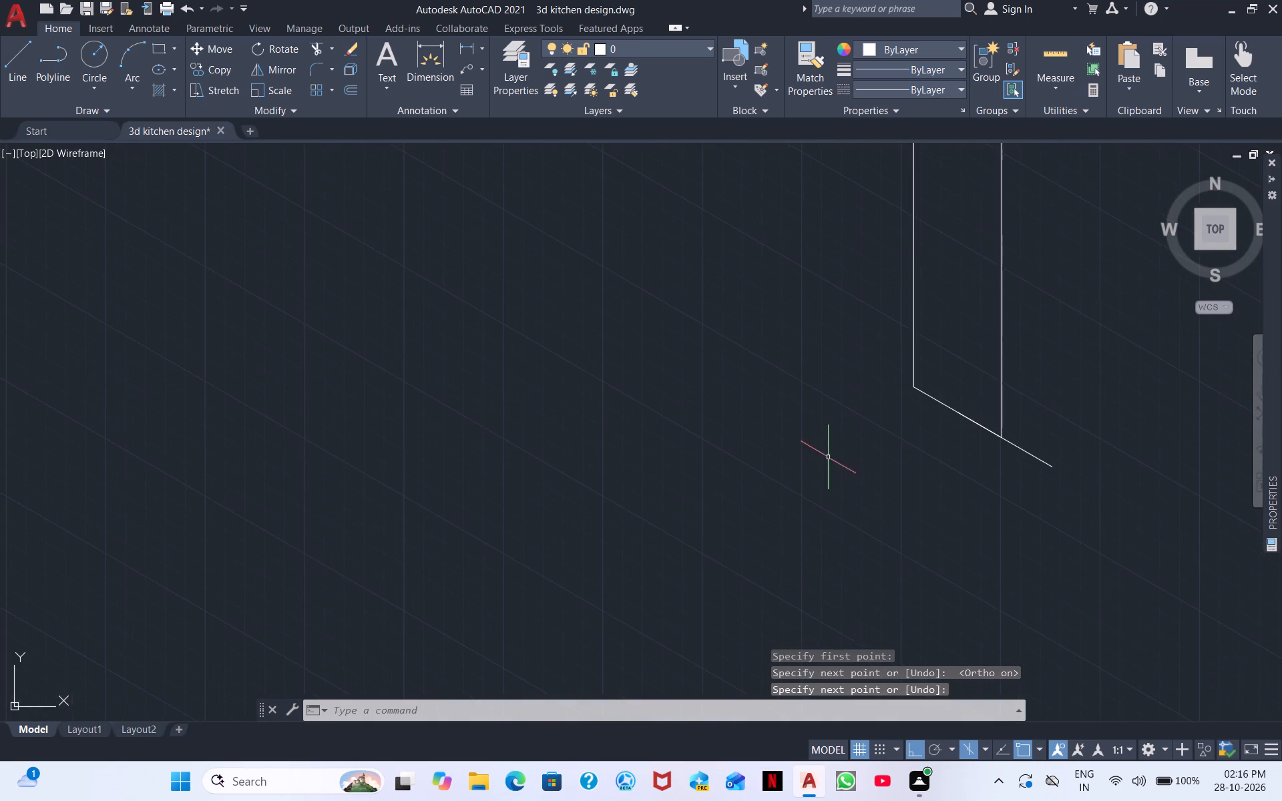
middle_click_drag(847, 444, 501, 403)
scroll(370, 208, "down", 2)
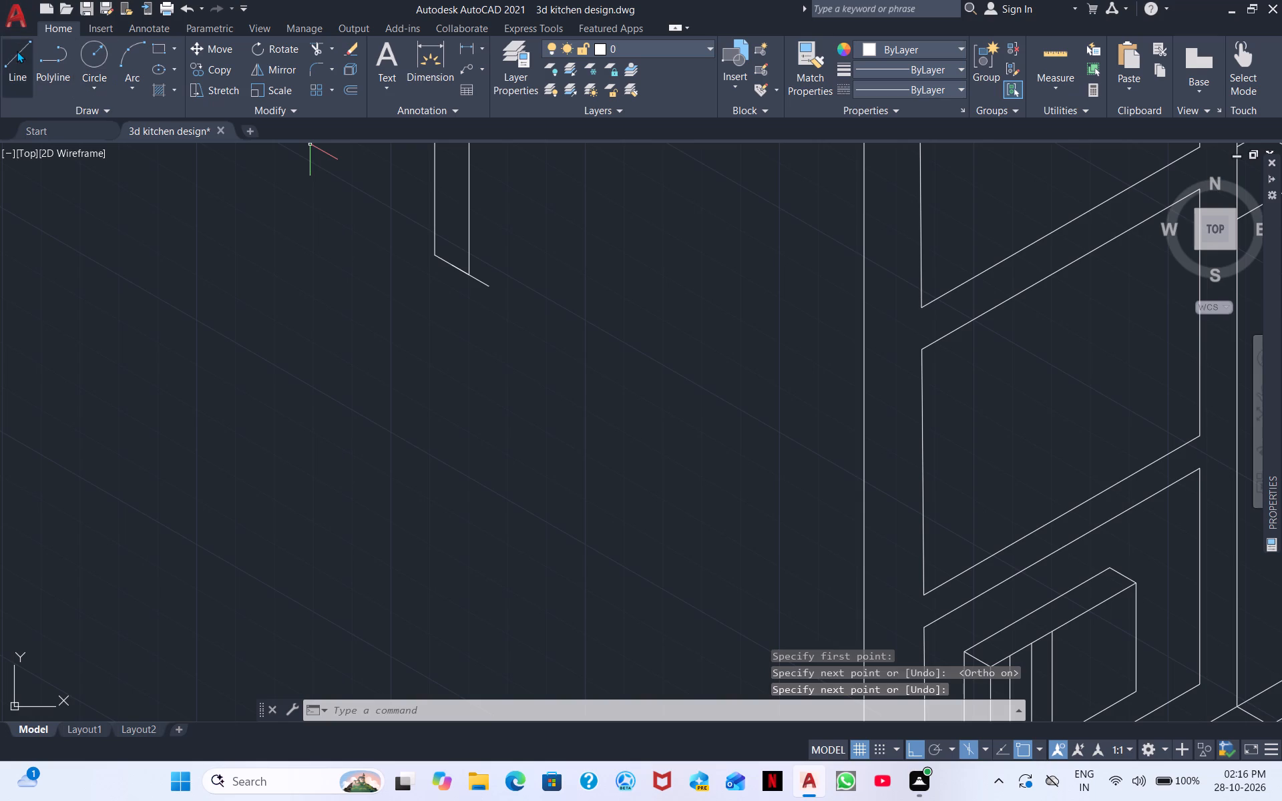
left_click(17, 51)
left_click(438, 252)
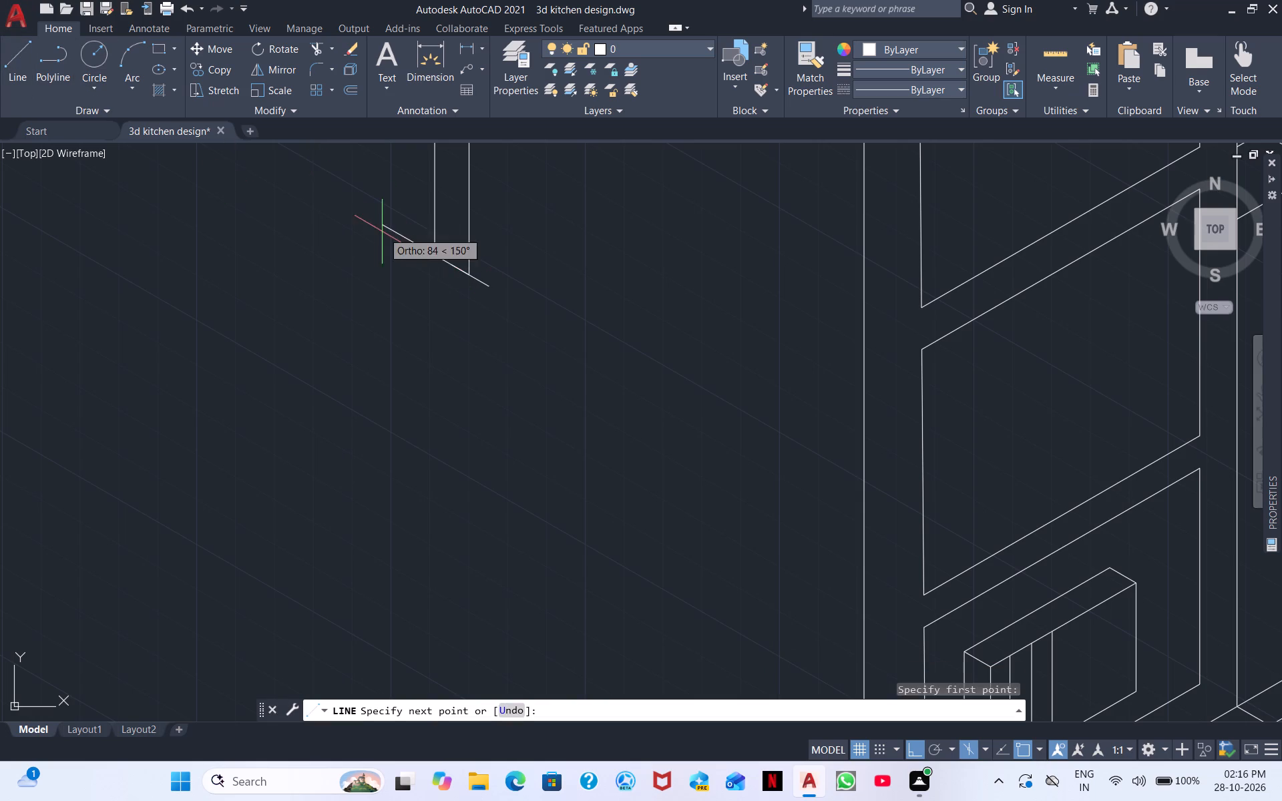
left_click(337, 212)
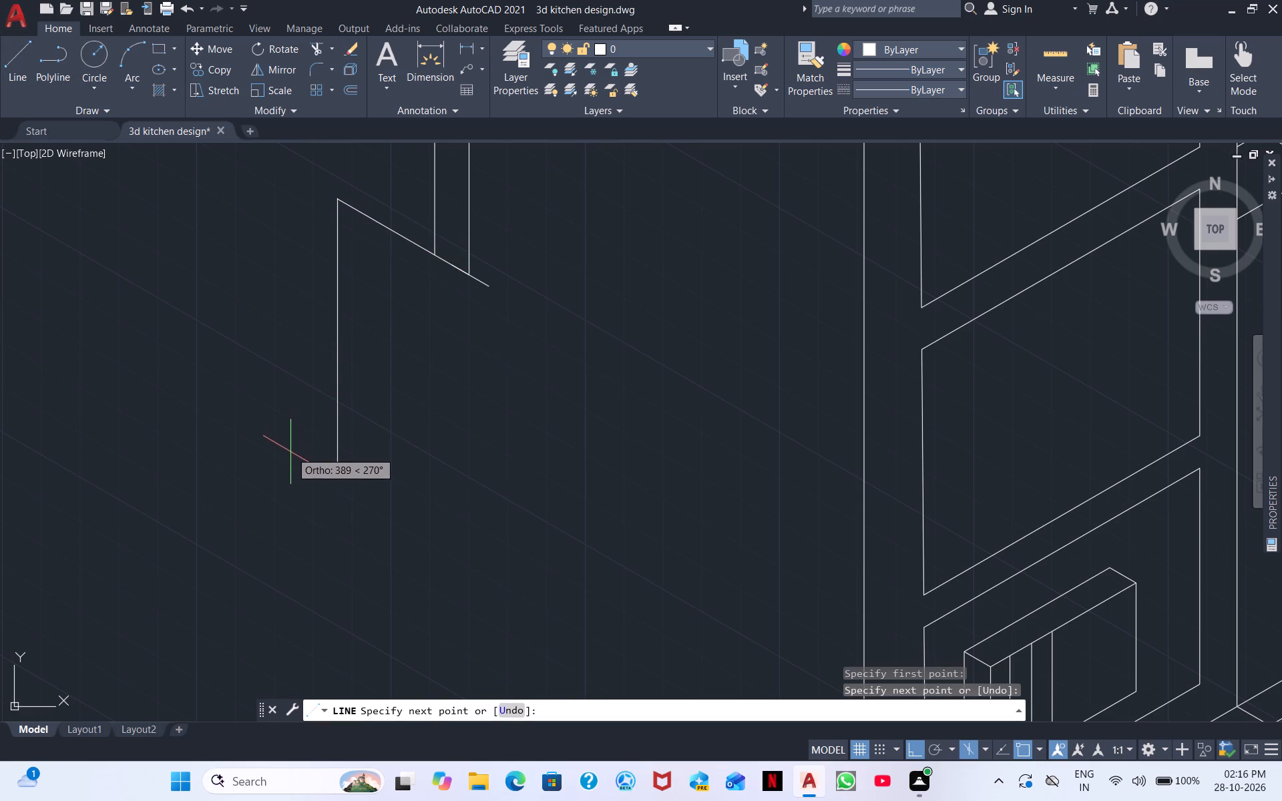
left_click(287, 494)
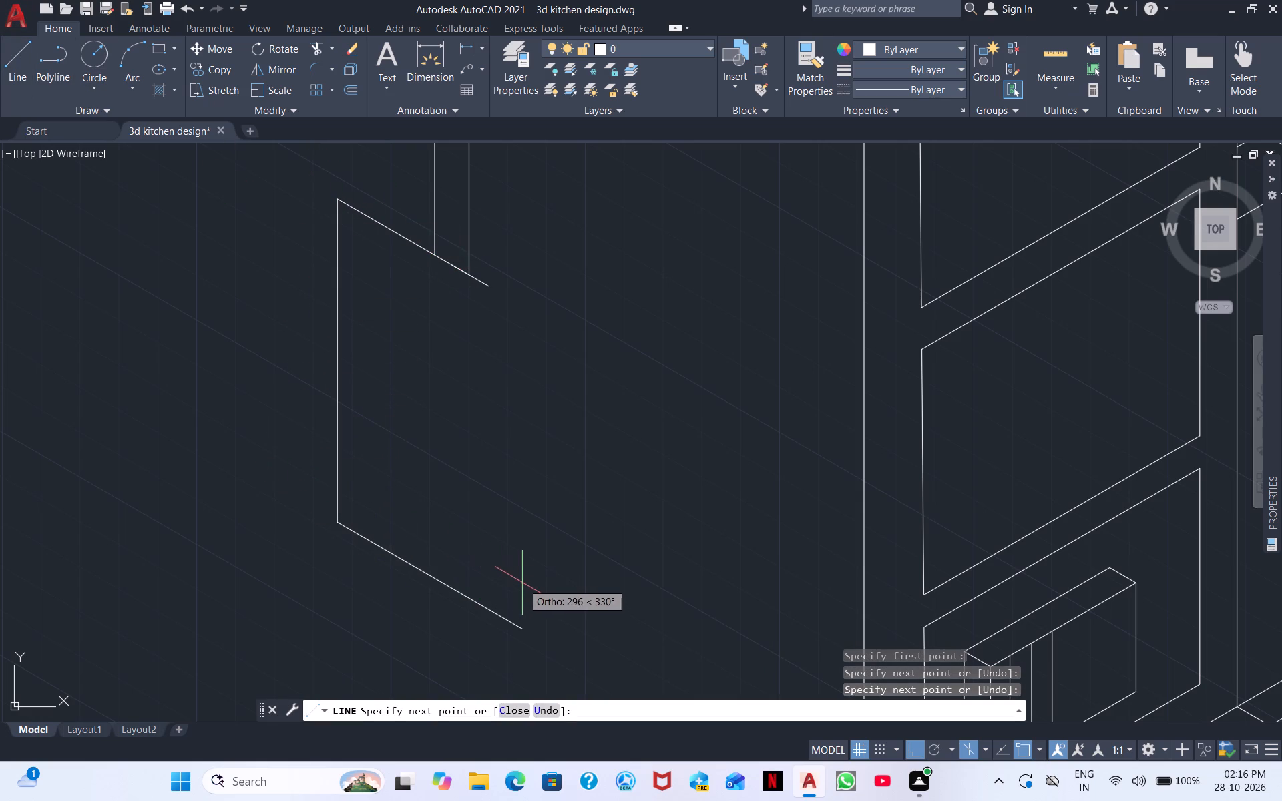
left_click(542, 589)
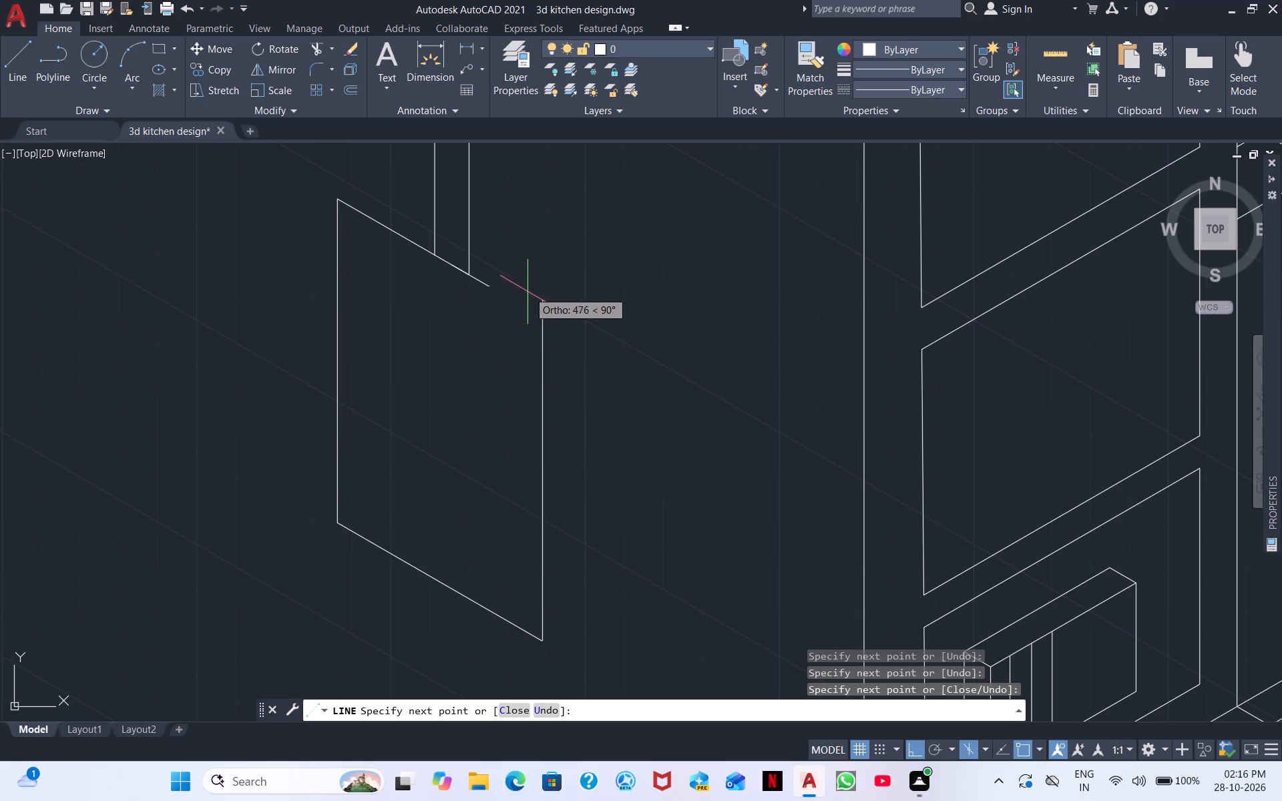
left_click(544, 290)
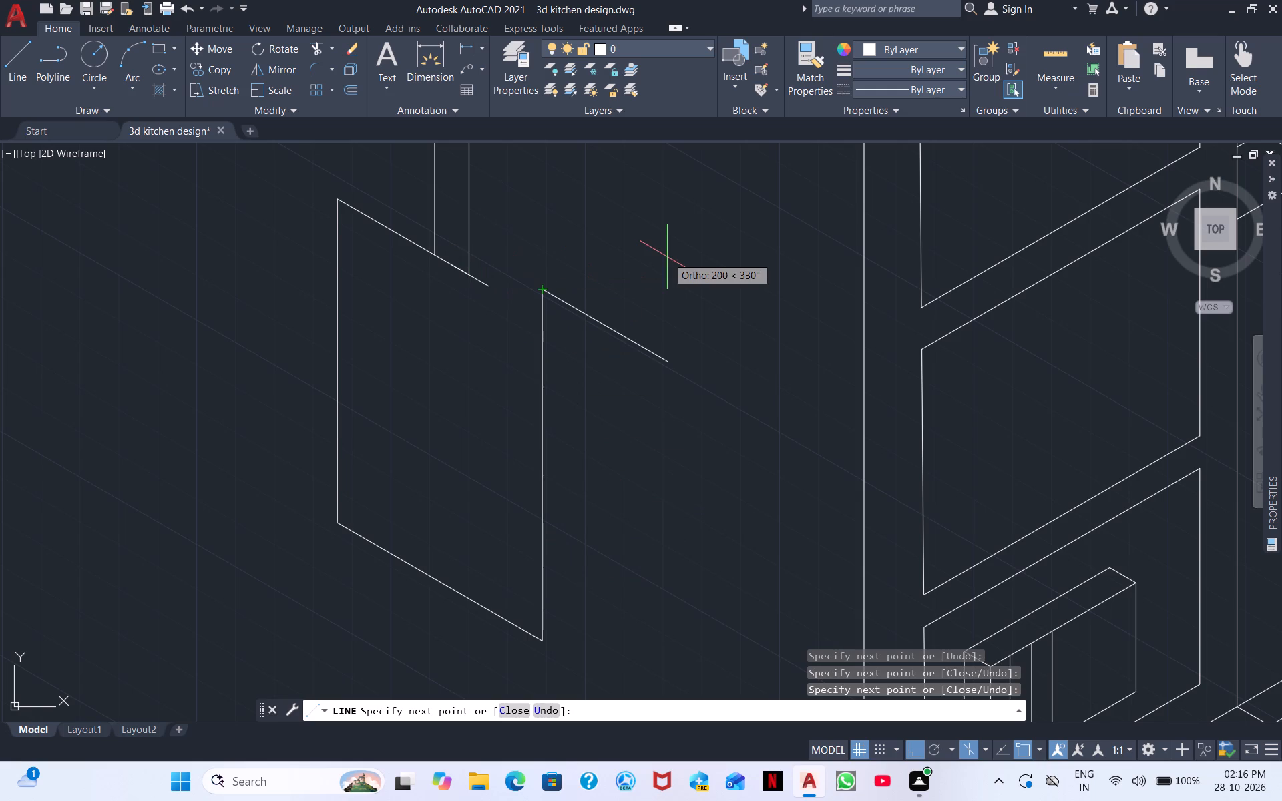
right_click(667, 257)
left_click(696, 266)
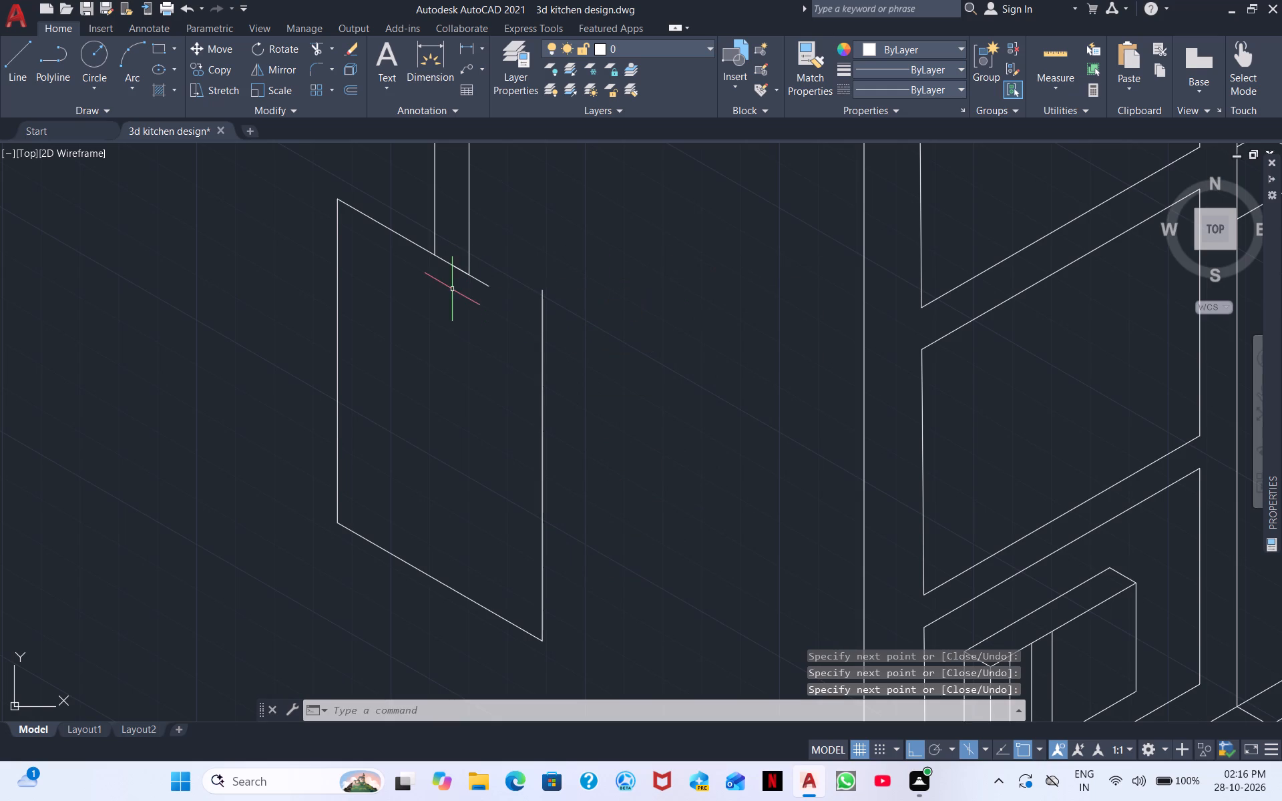
Draw a line at 330° from the upright's bottom right corner, extending past the panel's vertical right side.
left_click(477, 278)
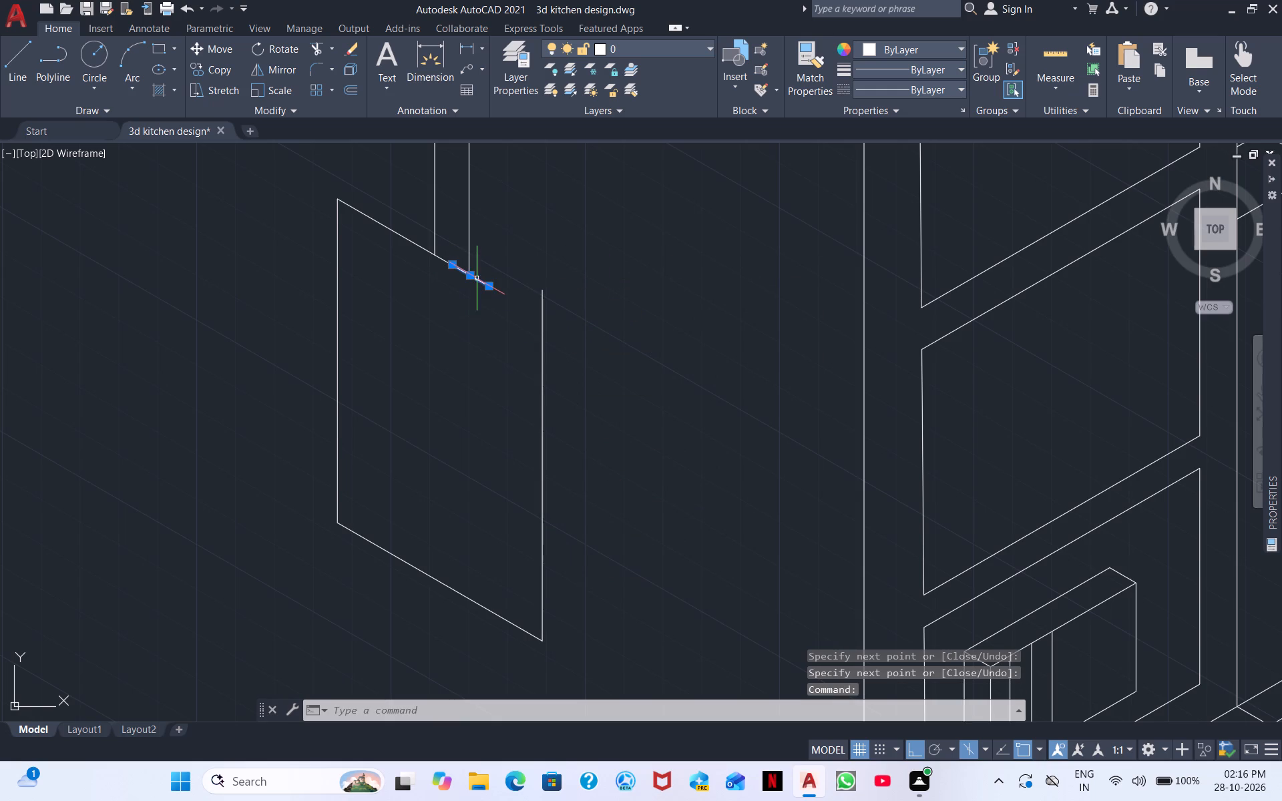
right_click(607, 241)
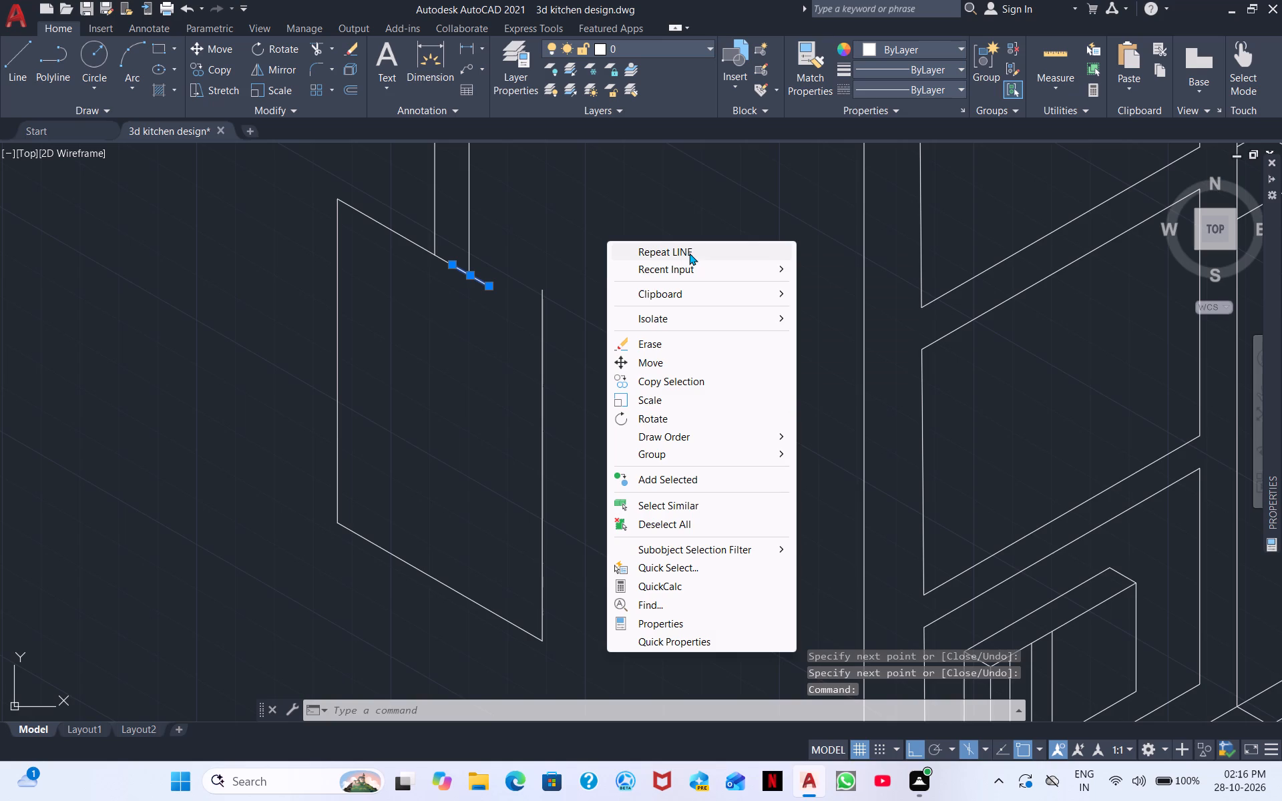
left_click(689, 253)
left_click(470, 277)
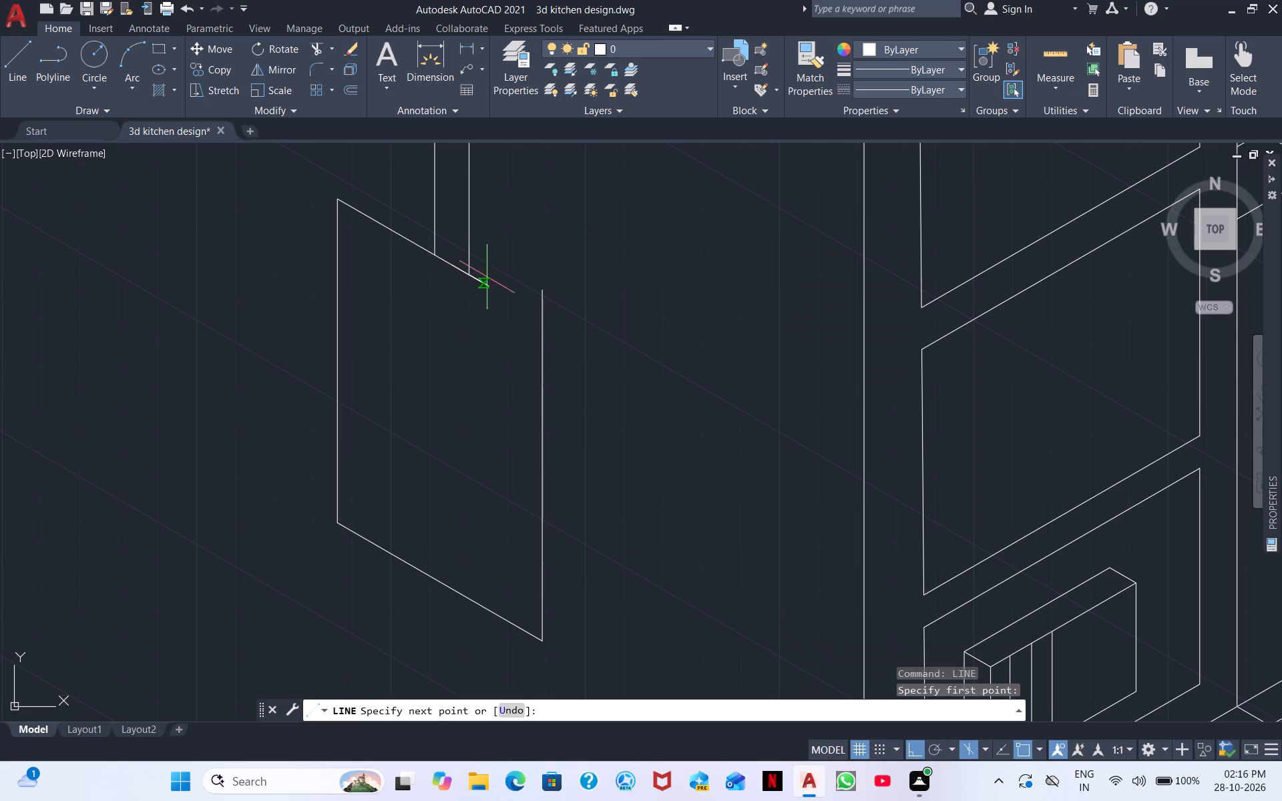
left_click(586, 357)
right_click(678, 362)
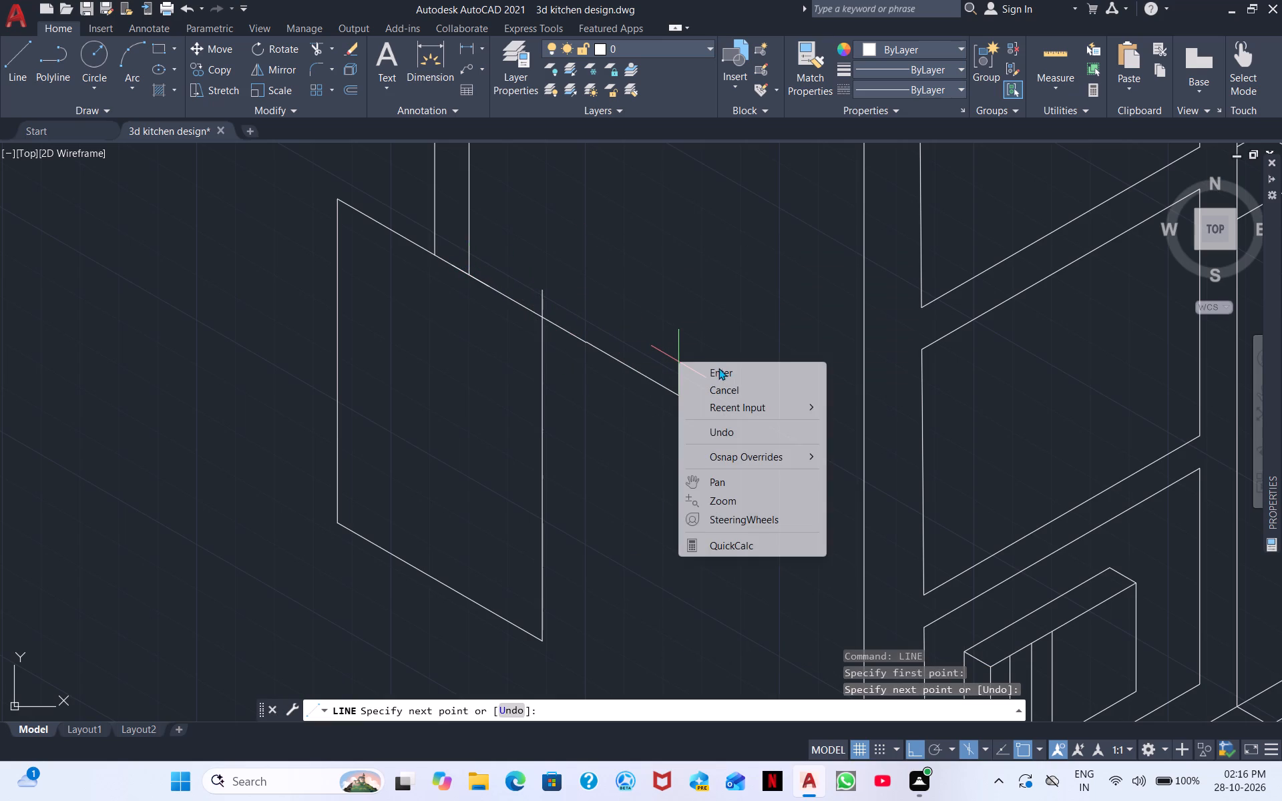
left_click(716, 372)
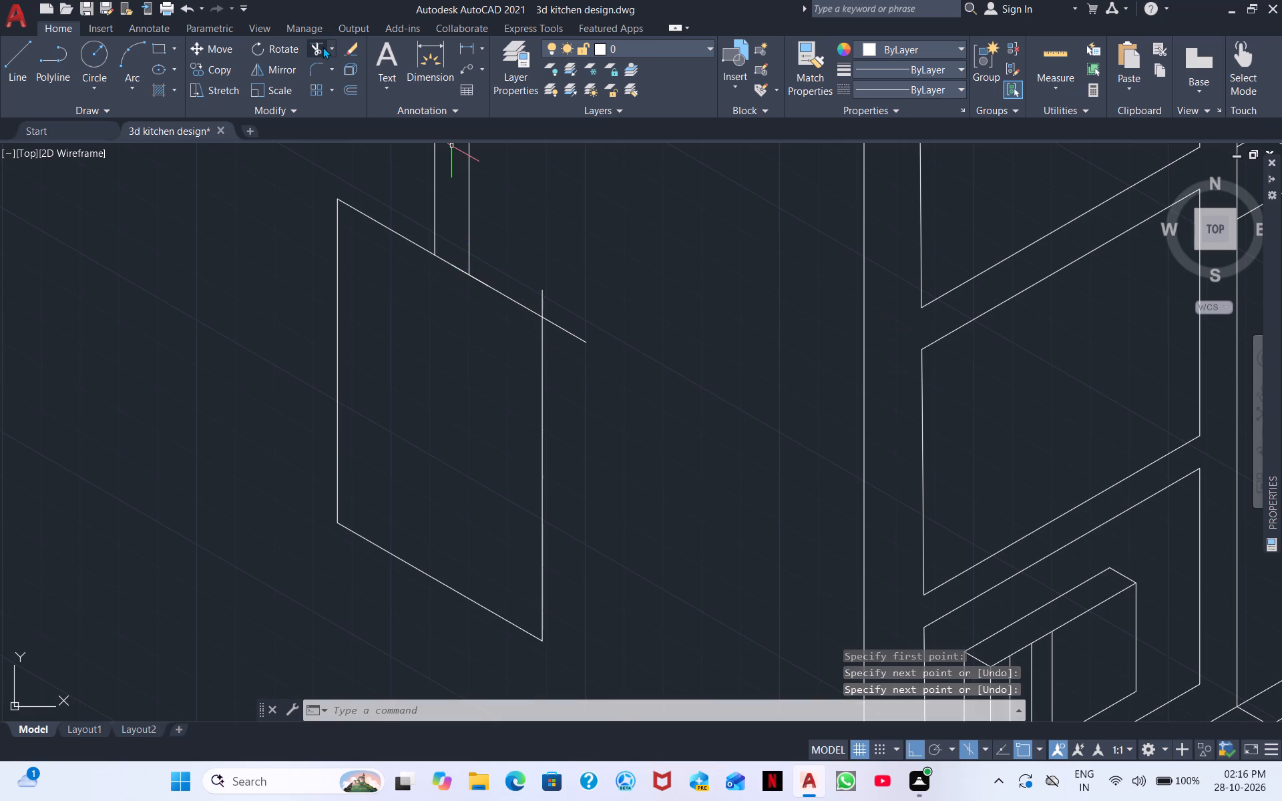
Trim the line ends overshooting the panel's top right corner and the overlapping segment at the upright's bottom edge.
left_click(314, 51)
left_click_drag(531, 290, 576, 366)
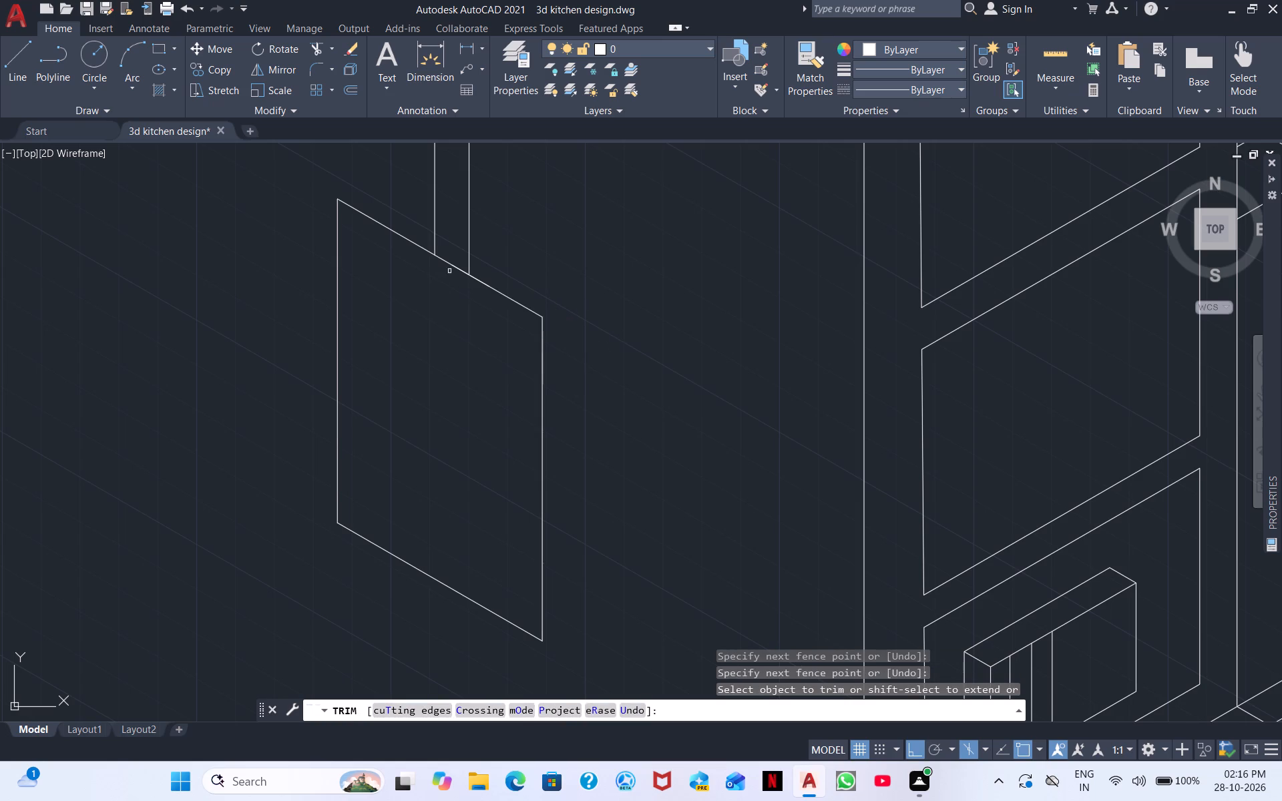
left_click(456, 266)
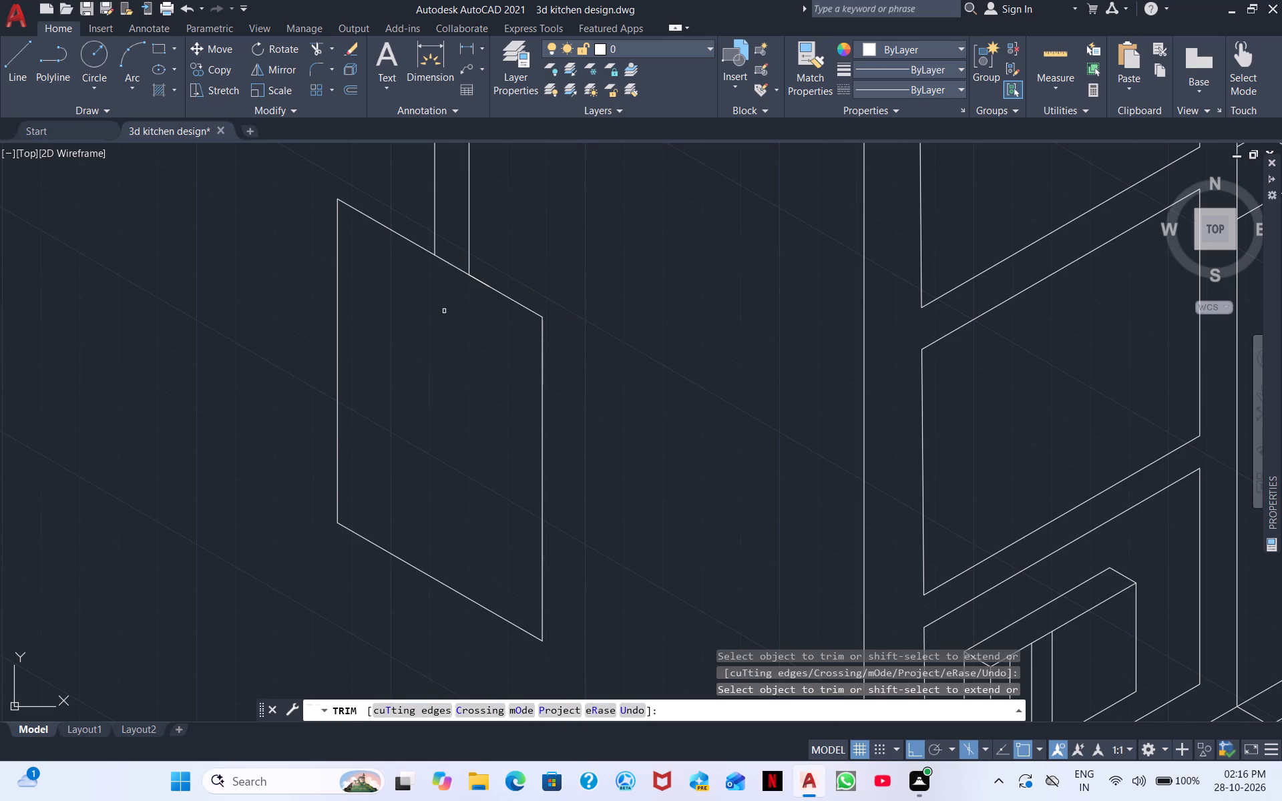
right_click(444, 311)
left_click(483, 319)
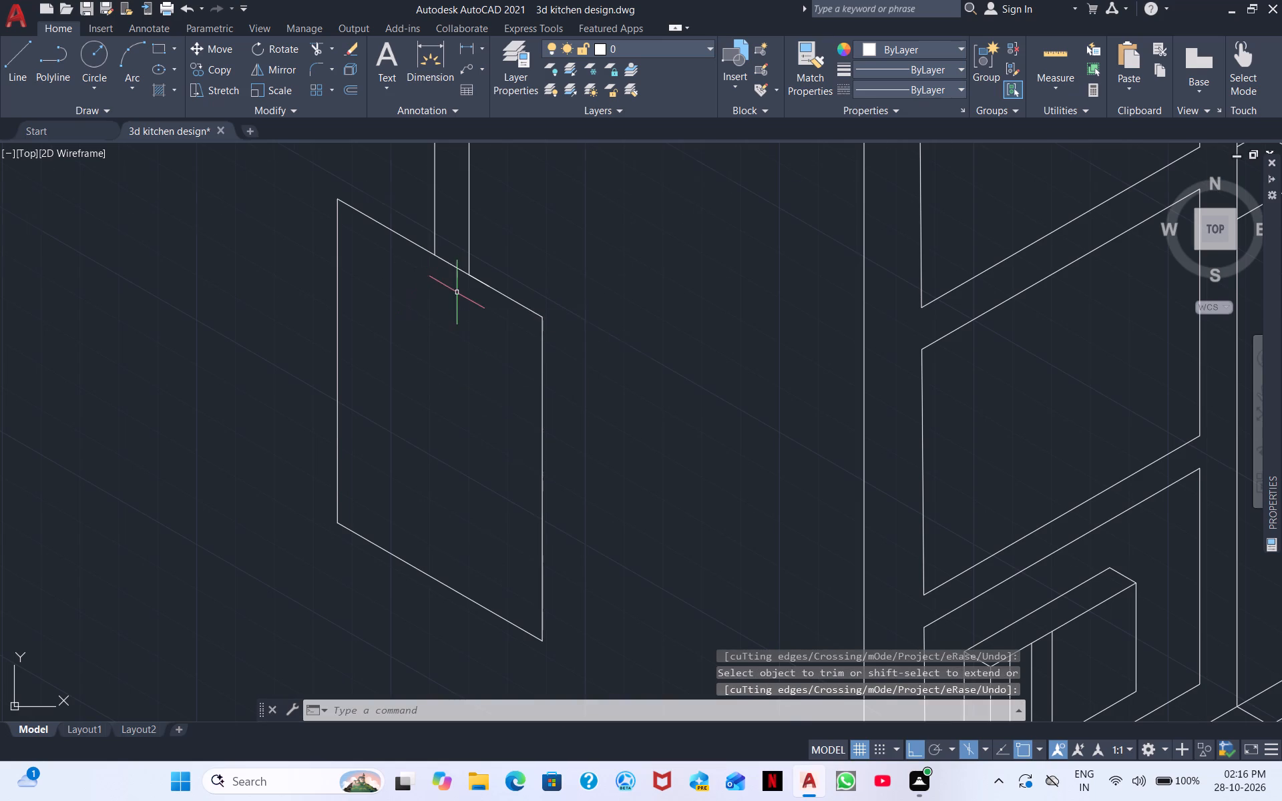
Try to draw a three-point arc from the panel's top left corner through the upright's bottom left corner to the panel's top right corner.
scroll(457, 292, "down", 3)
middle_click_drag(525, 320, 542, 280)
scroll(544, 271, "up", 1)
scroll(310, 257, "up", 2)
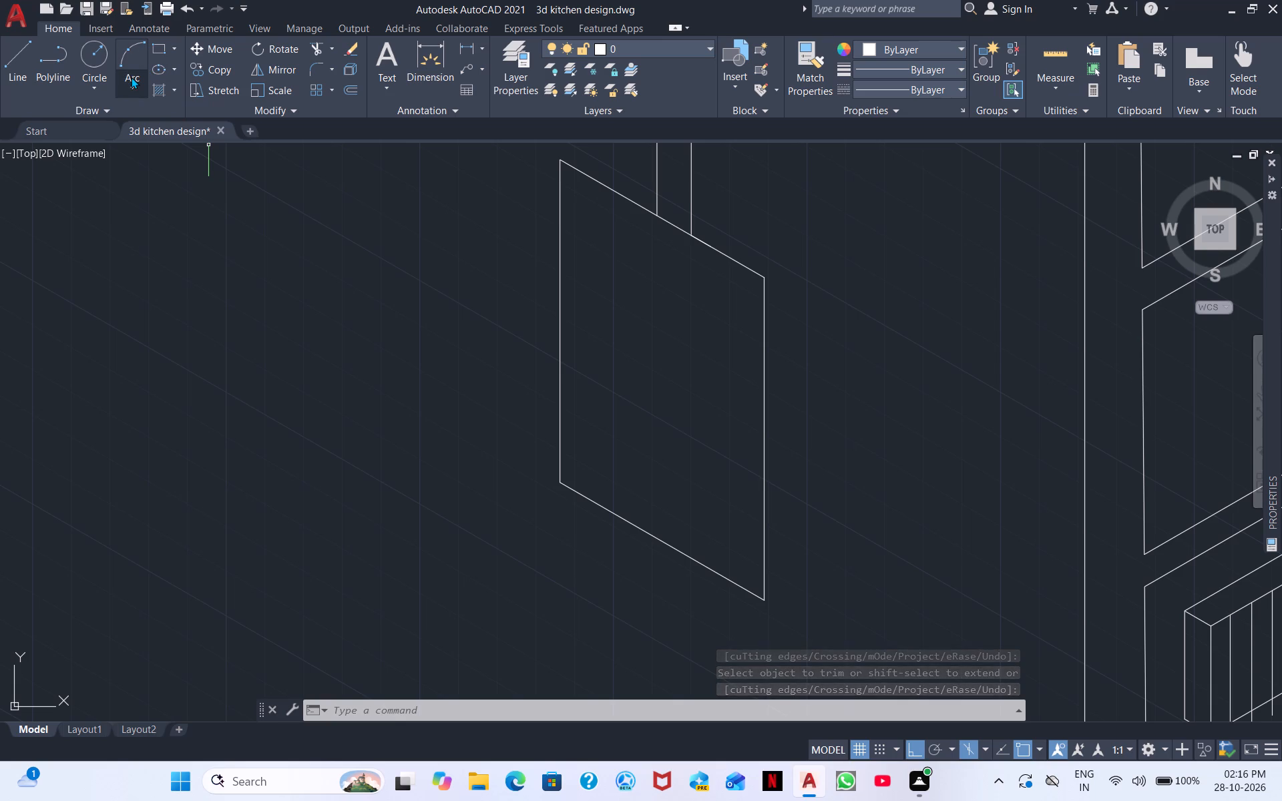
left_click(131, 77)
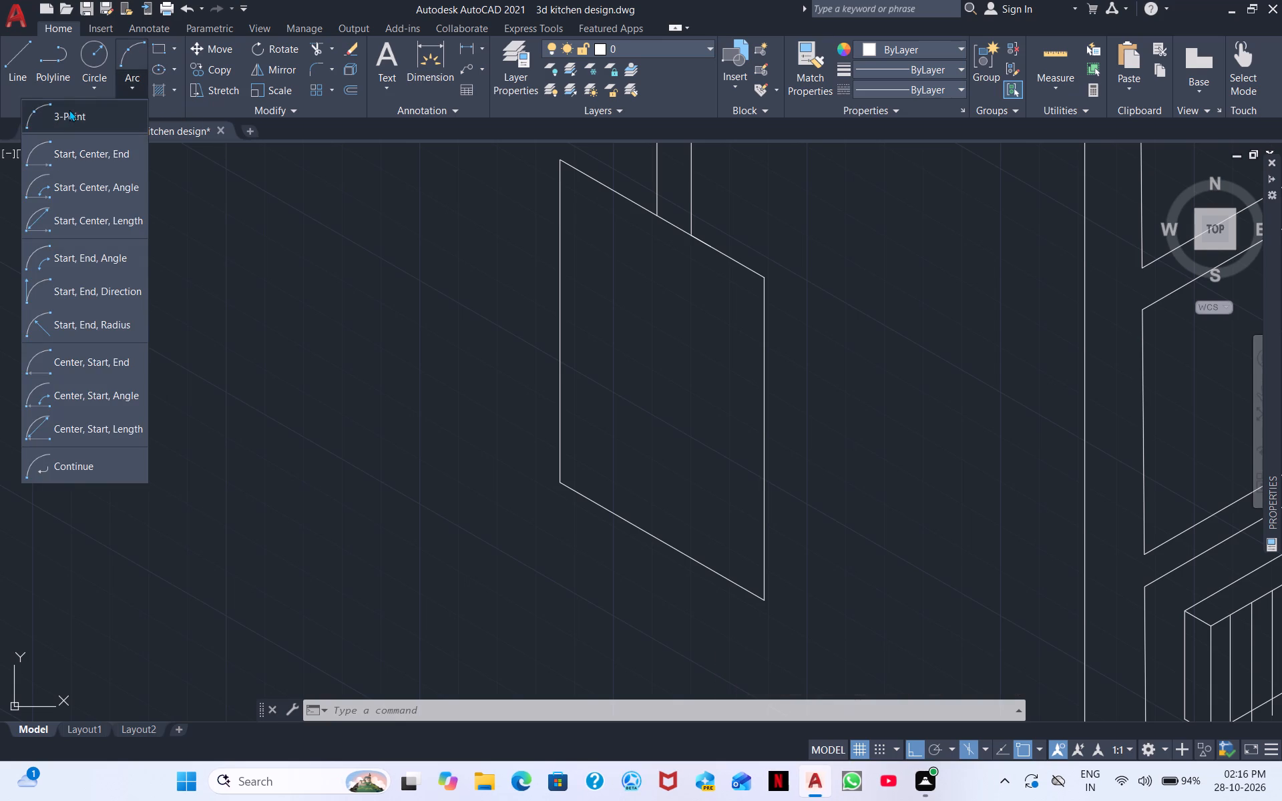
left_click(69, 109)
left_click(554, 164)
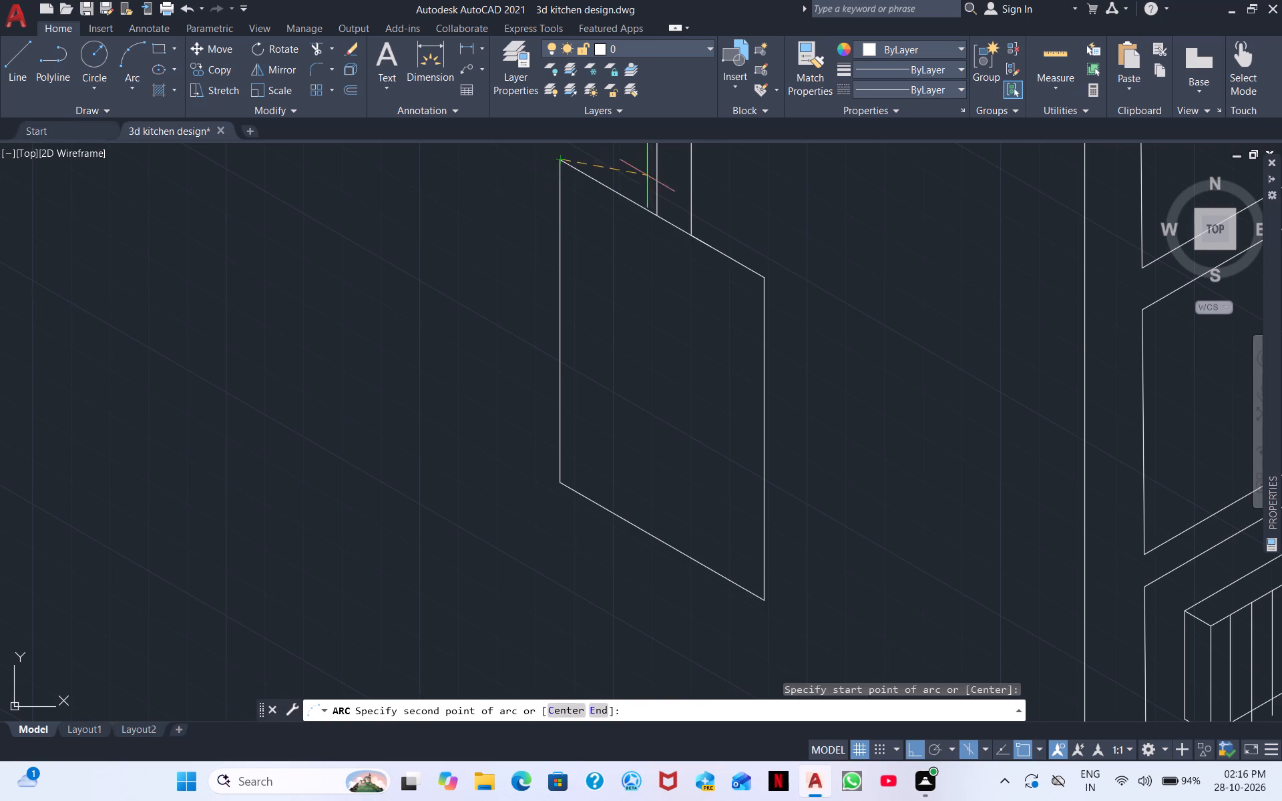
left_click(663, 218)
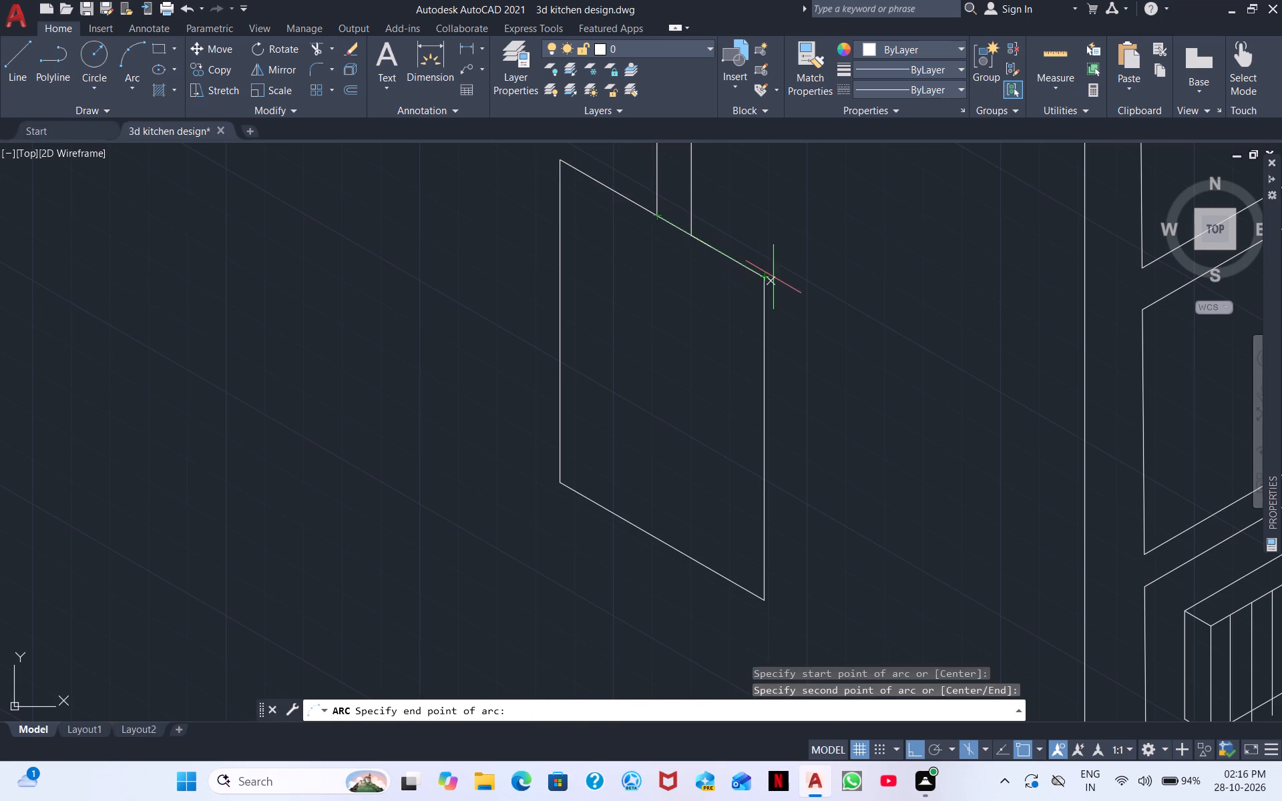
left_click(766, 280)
Draw a three-point arc from the panel's top left corner through its top right corner, sweeping around almost to a full circle.
right_click(834, 250)
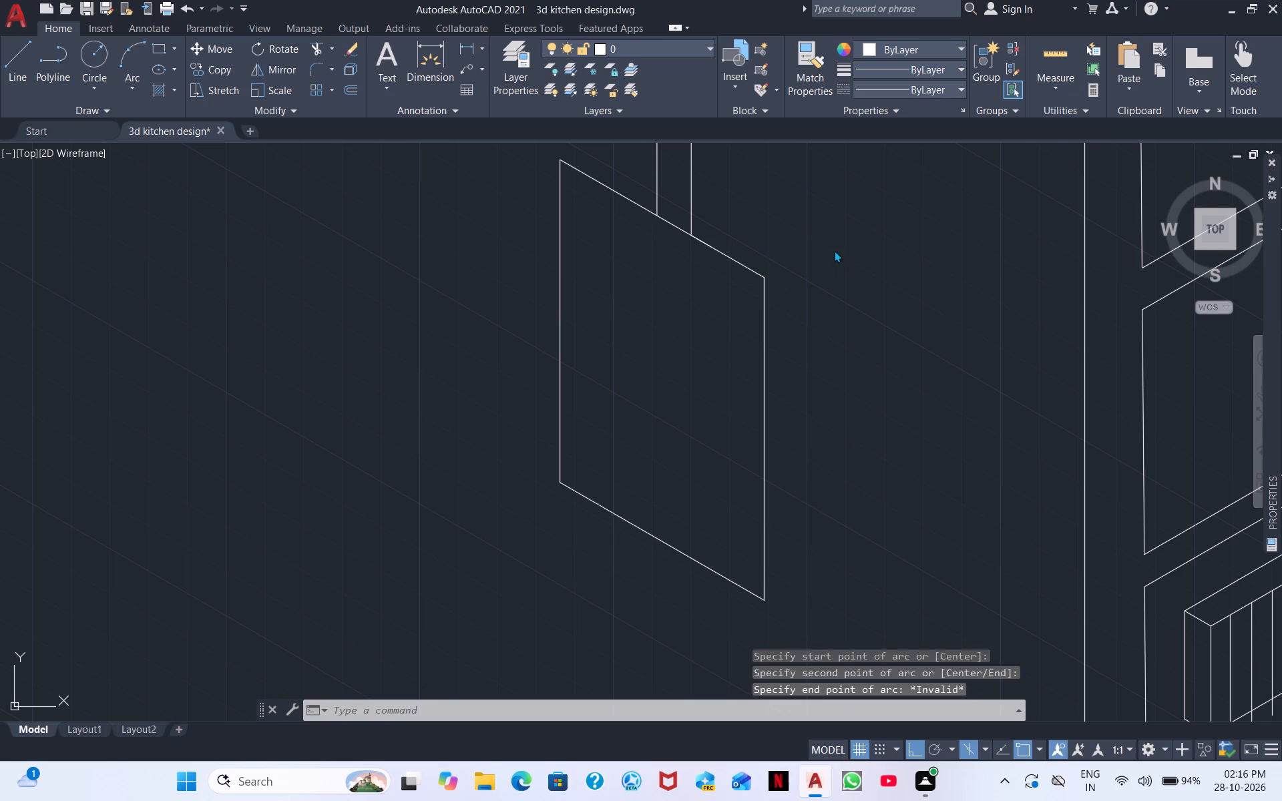
left_click(871, 263)
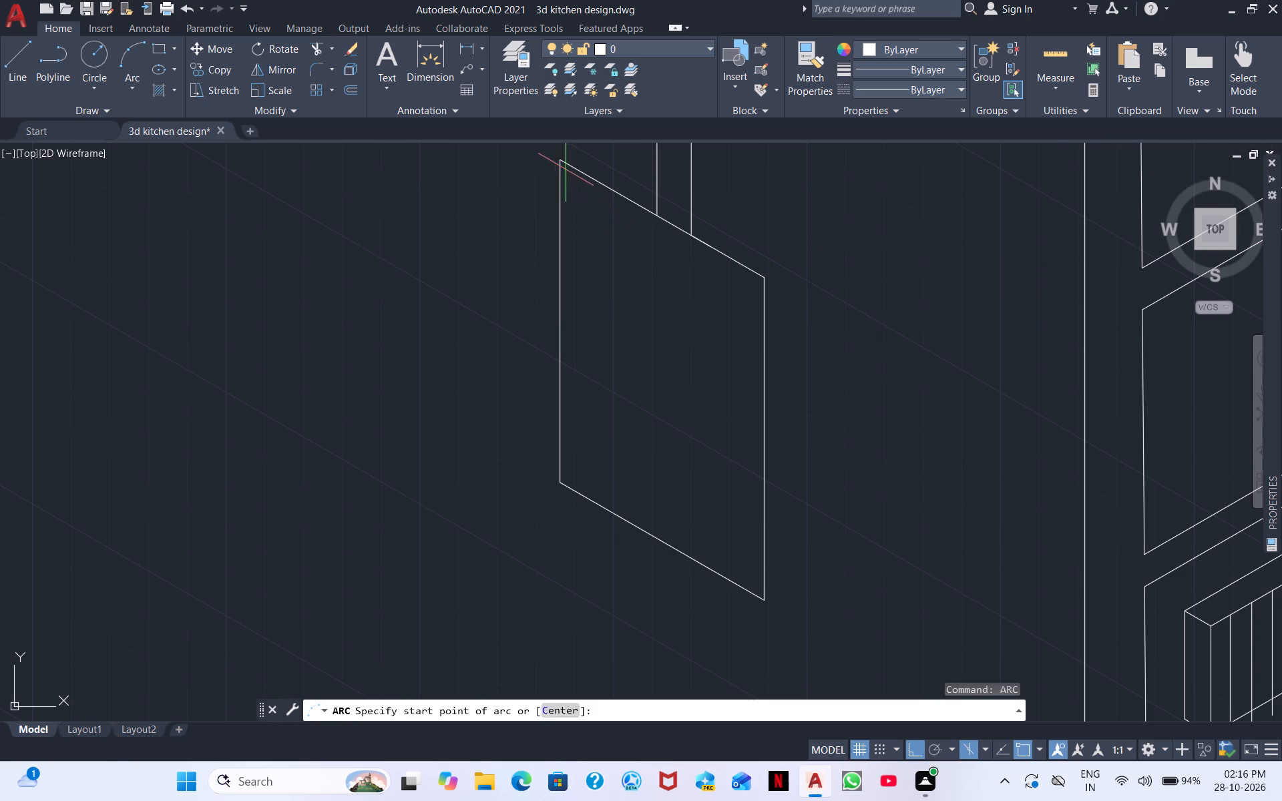
left_click(554, 164)
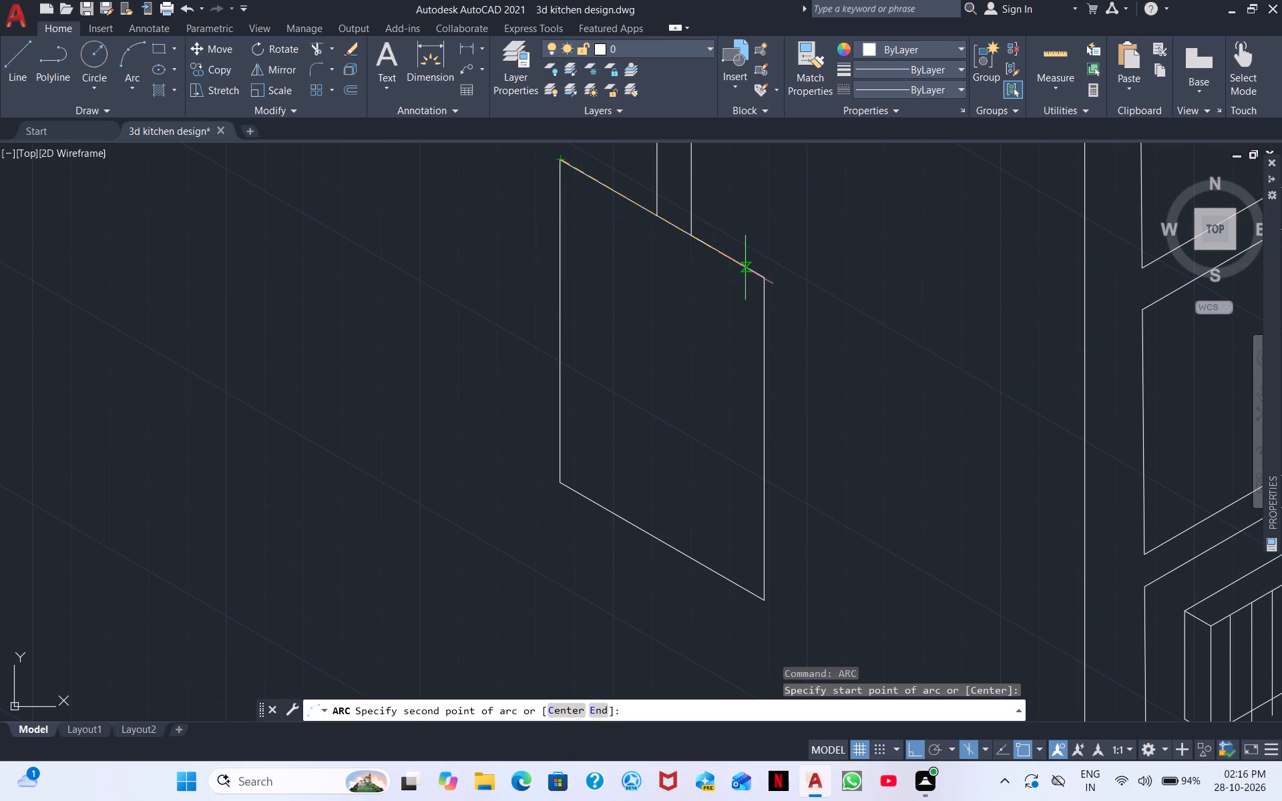
left_click(761, 272)
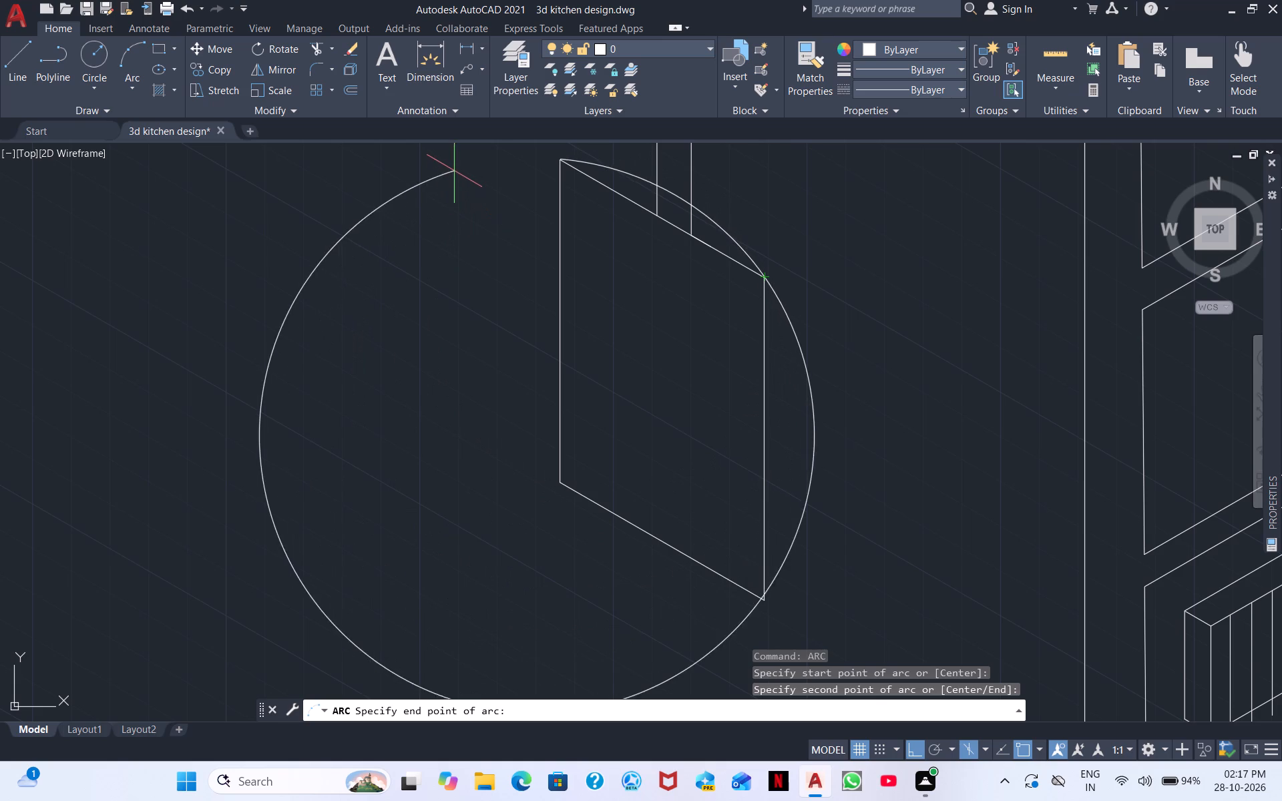
middle_click_drag(454, 171, 580, 287)
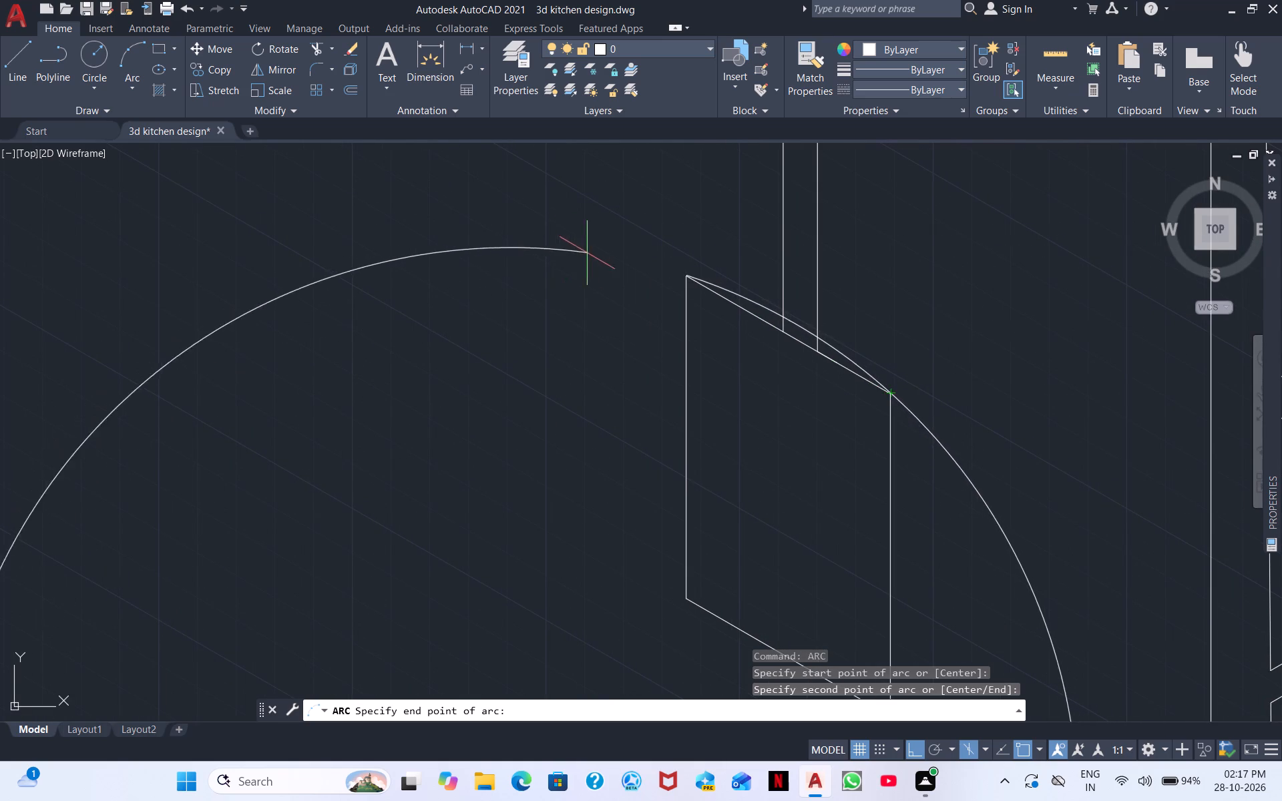
left_click(646, 272)
scroll(779, 299, "down", 1)
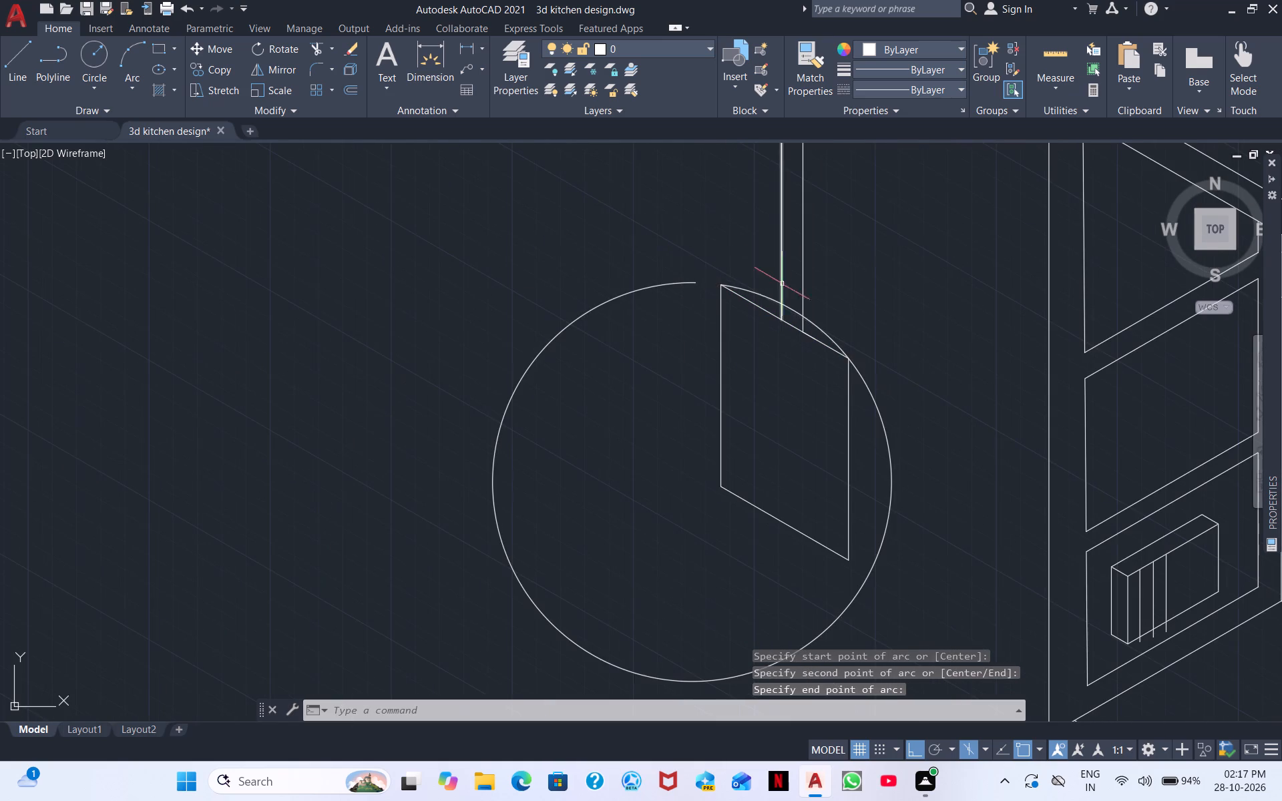
Trim away the large arc beyond the panel's top right corner, leaving only the curve above the panel's top edge.
left_click(314, 41)
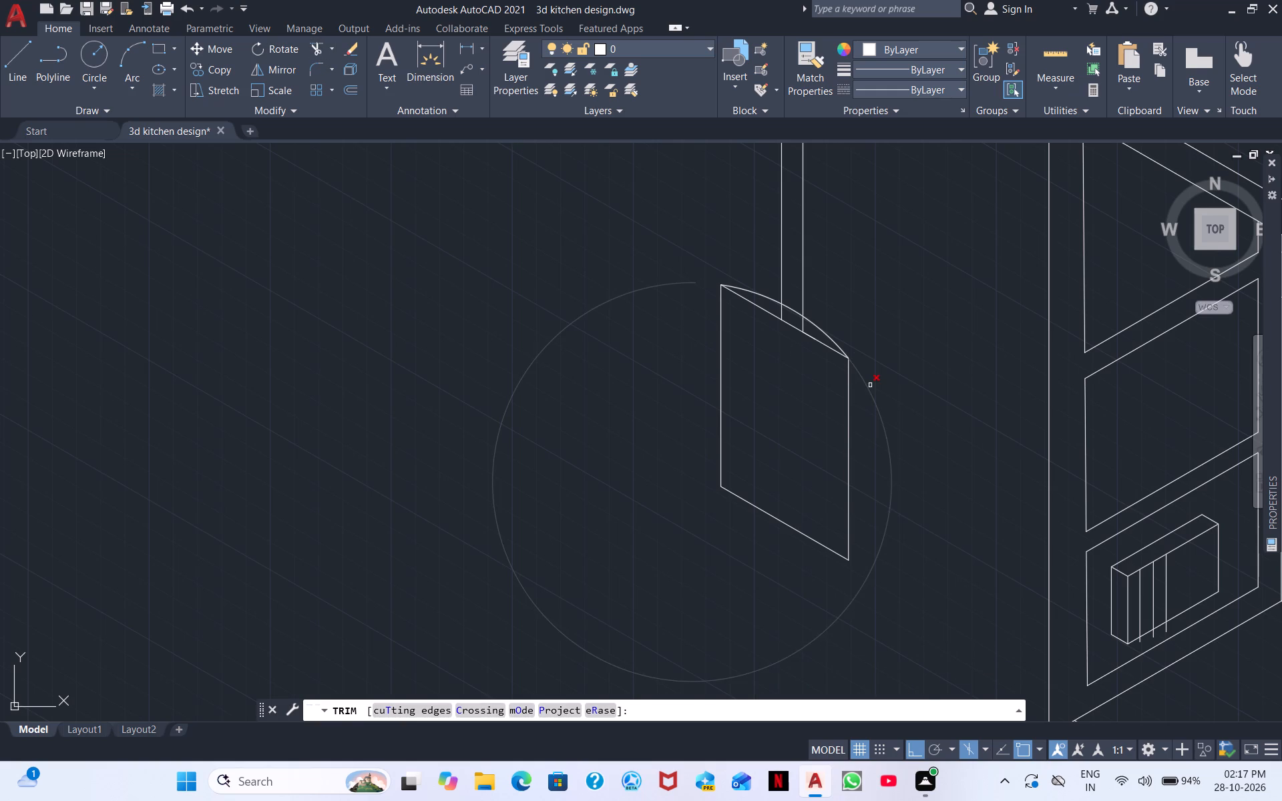
left_click(870, 384)
left_click_drag(877, 389, 875, 410)
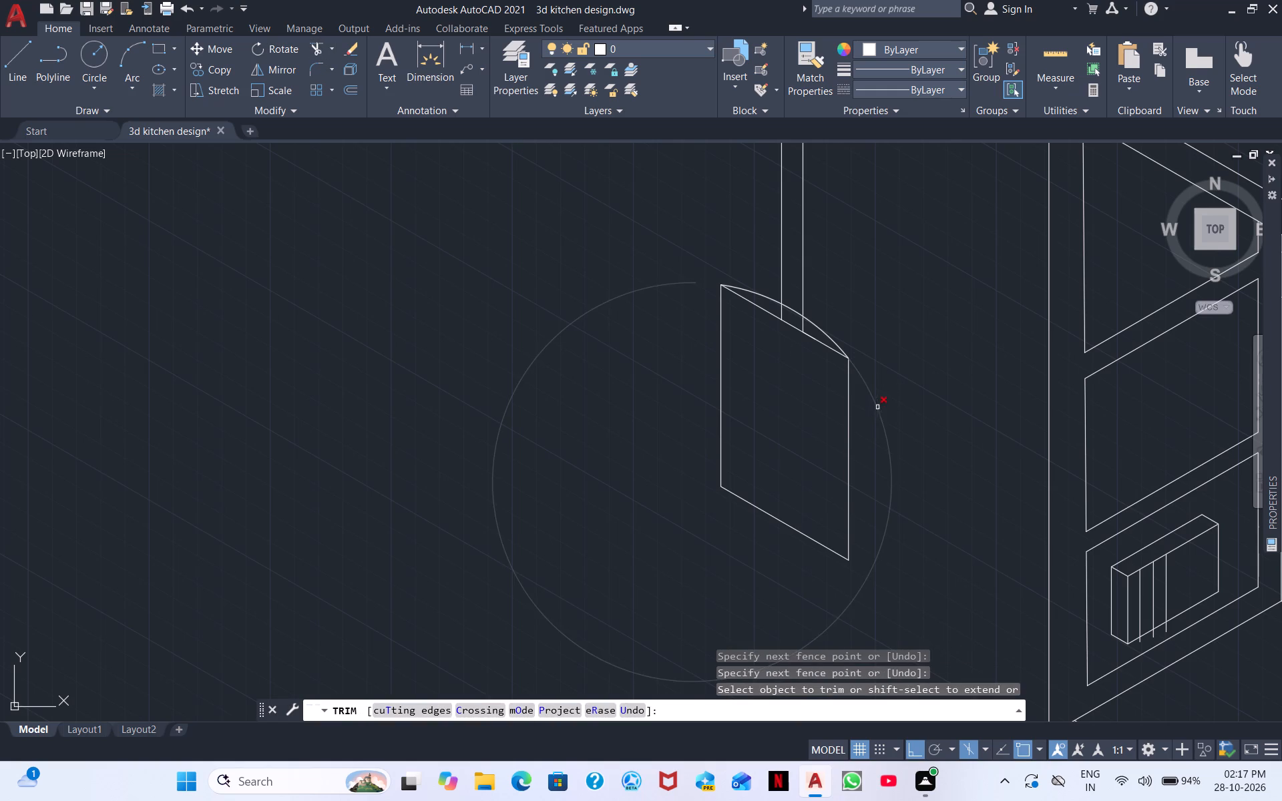
left_click(880, 406)
left_click_drag(879, 405, 874, 423)
left_click_drag(876, 419, 871, 429)
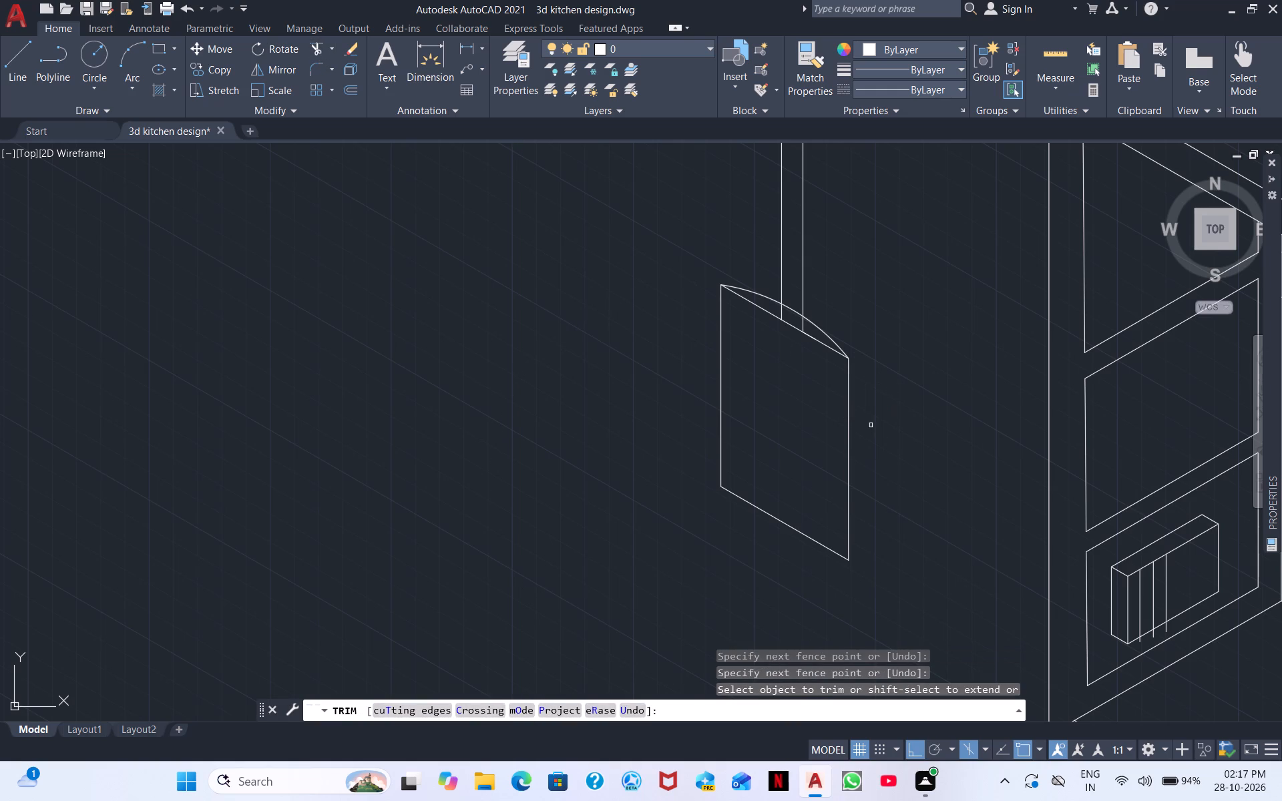
Trim the upright's sides below the arc and all segments of the panel's straight top edge.
scroll(790, 349, "up", 2)
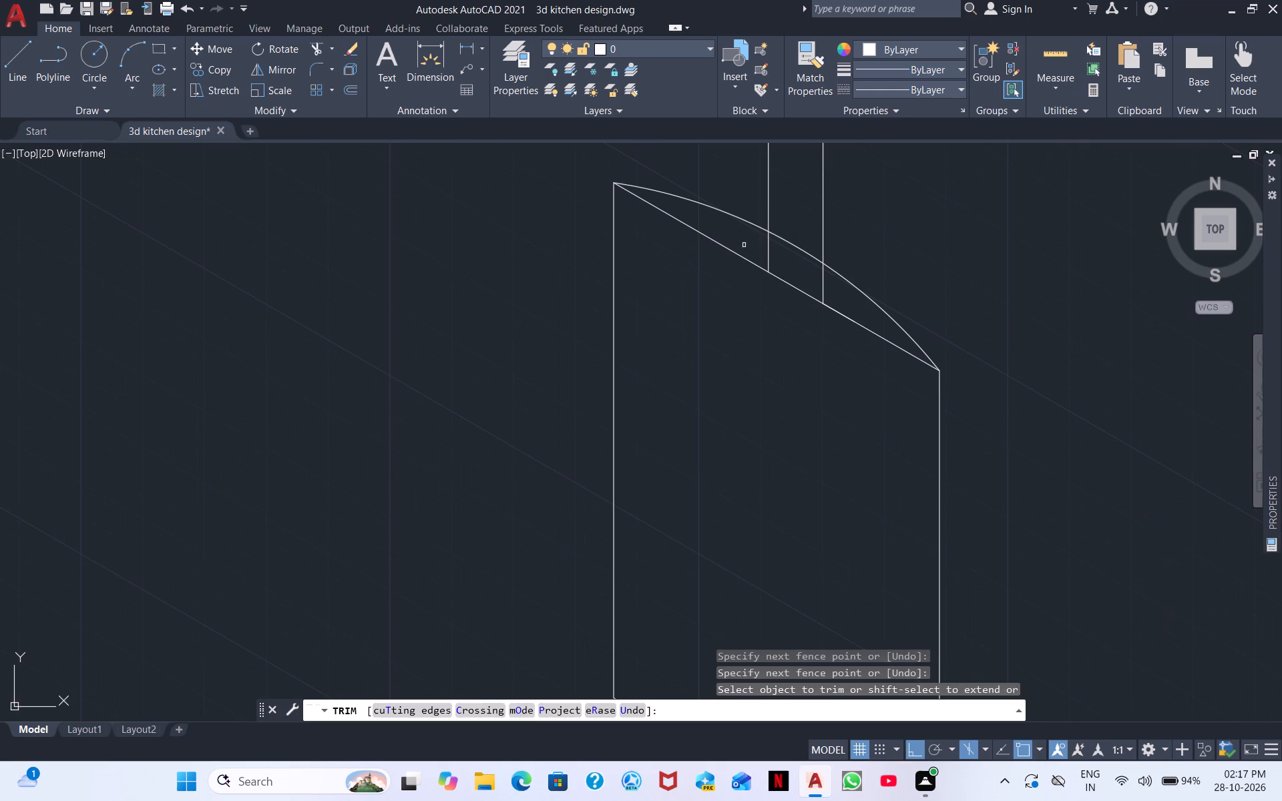
left_click_drag(744, 245, 857, 318)
left_click_drag(803, 290, 795, 313)
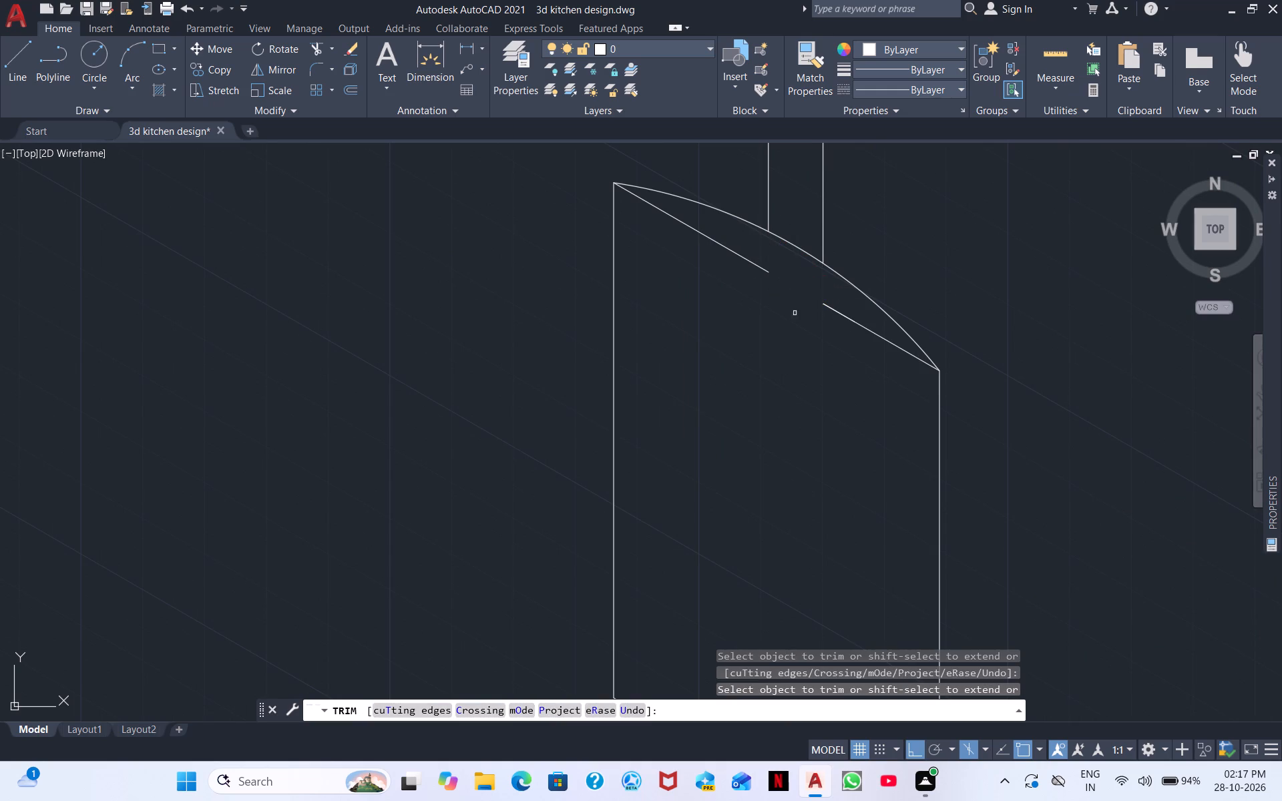
left_click_drag(795, 313, 795, 321)
left_click_drag(754, 266, 734, 282)
left_click_drag(846, 306, 825, 357)
scroll(799, 356, "down", 3)
middle_click_drag(793, 405, 764, 356)
right_click(656, 366)
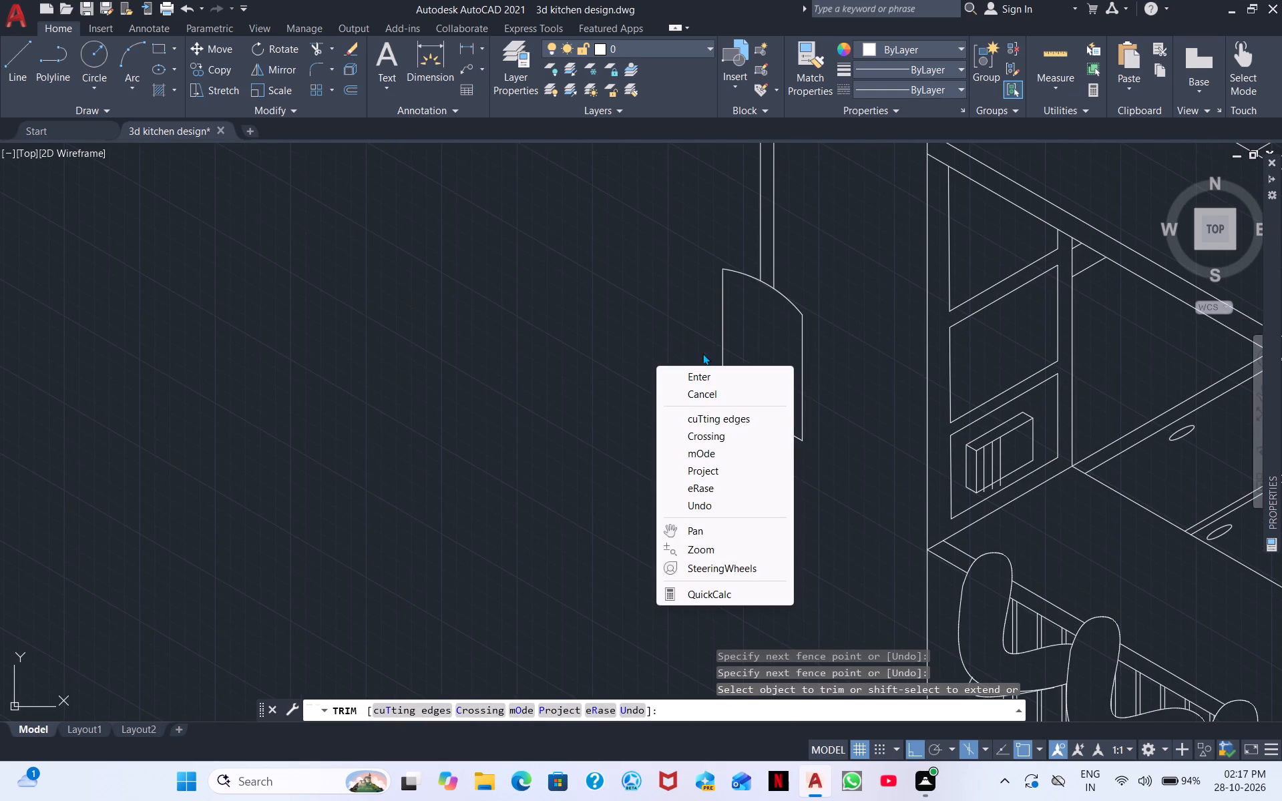
left_click(711, 380)
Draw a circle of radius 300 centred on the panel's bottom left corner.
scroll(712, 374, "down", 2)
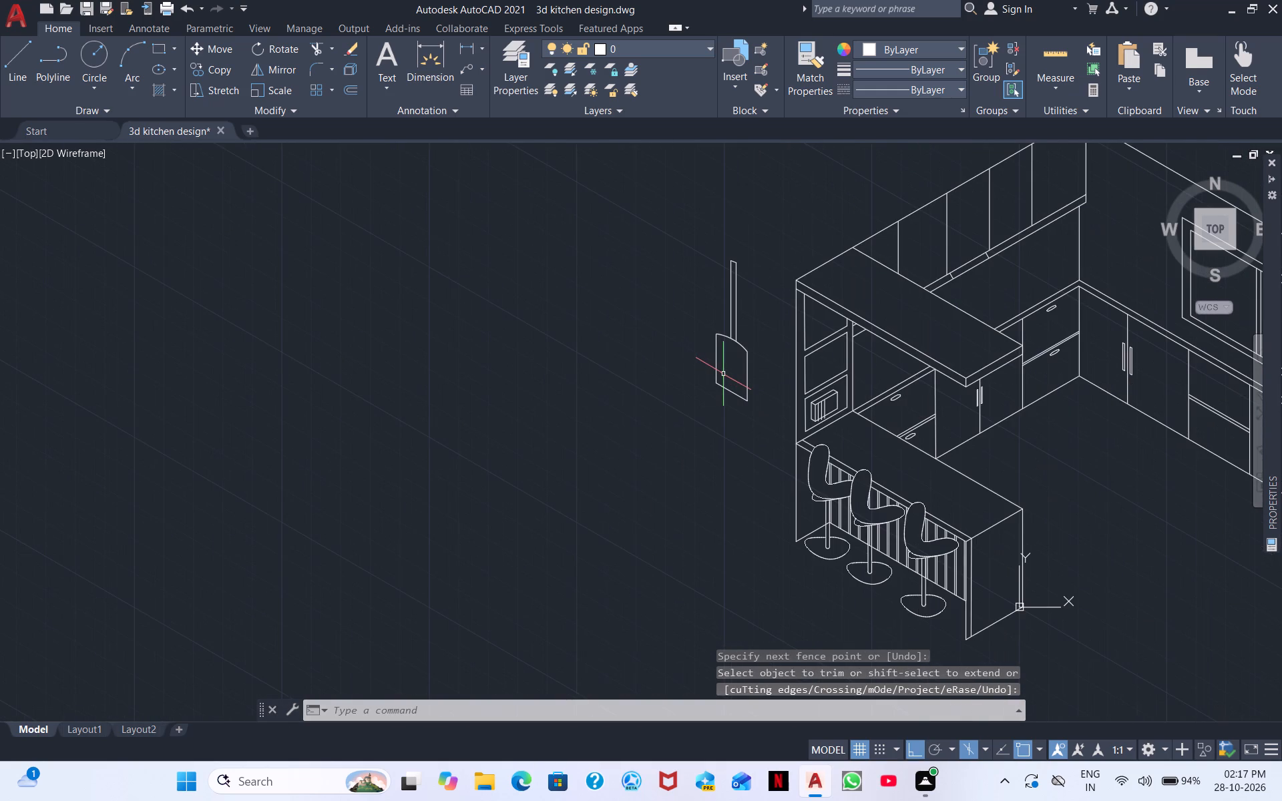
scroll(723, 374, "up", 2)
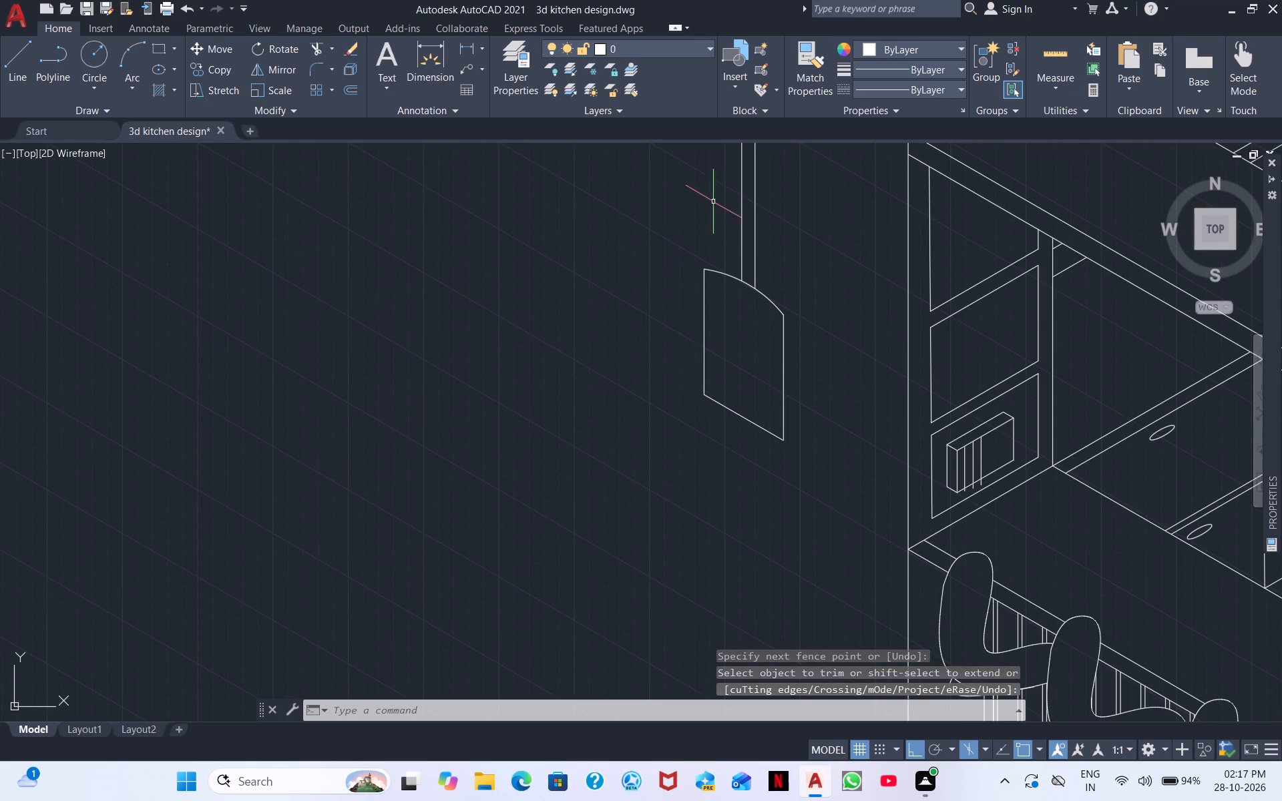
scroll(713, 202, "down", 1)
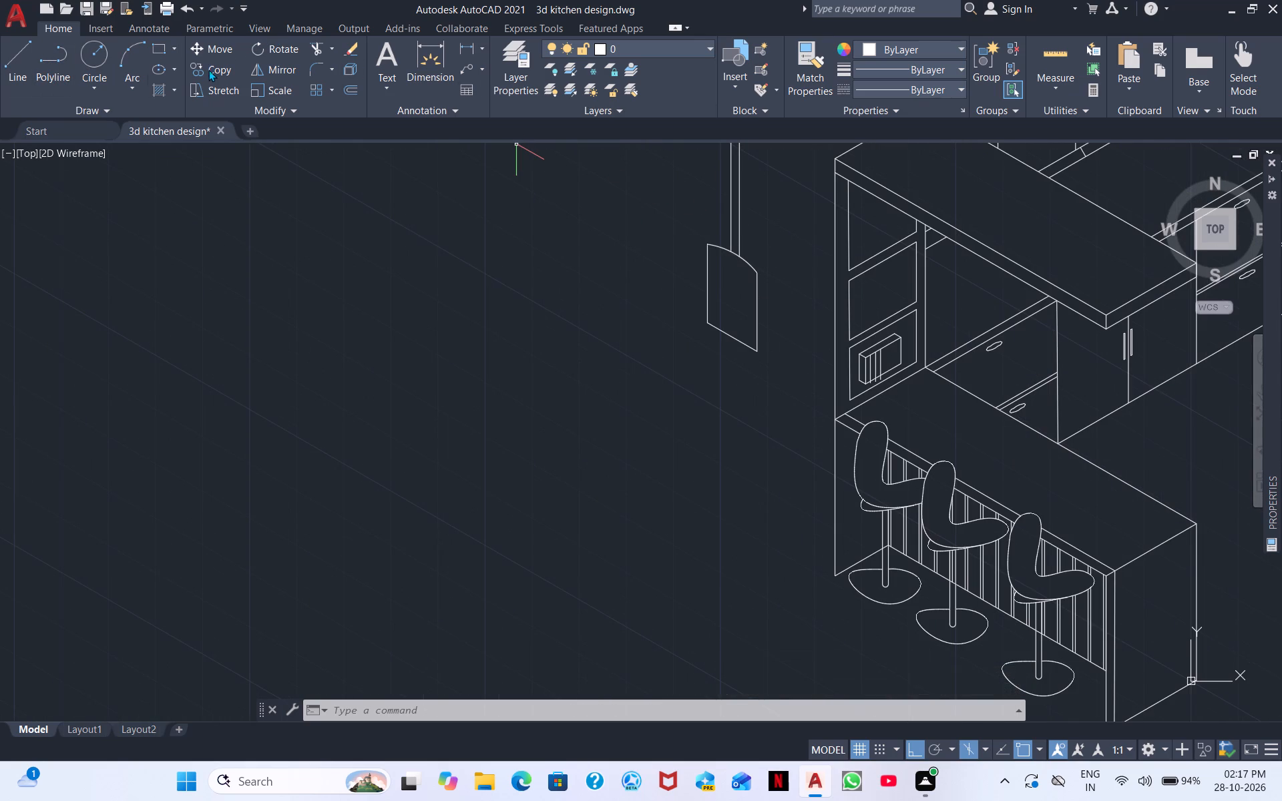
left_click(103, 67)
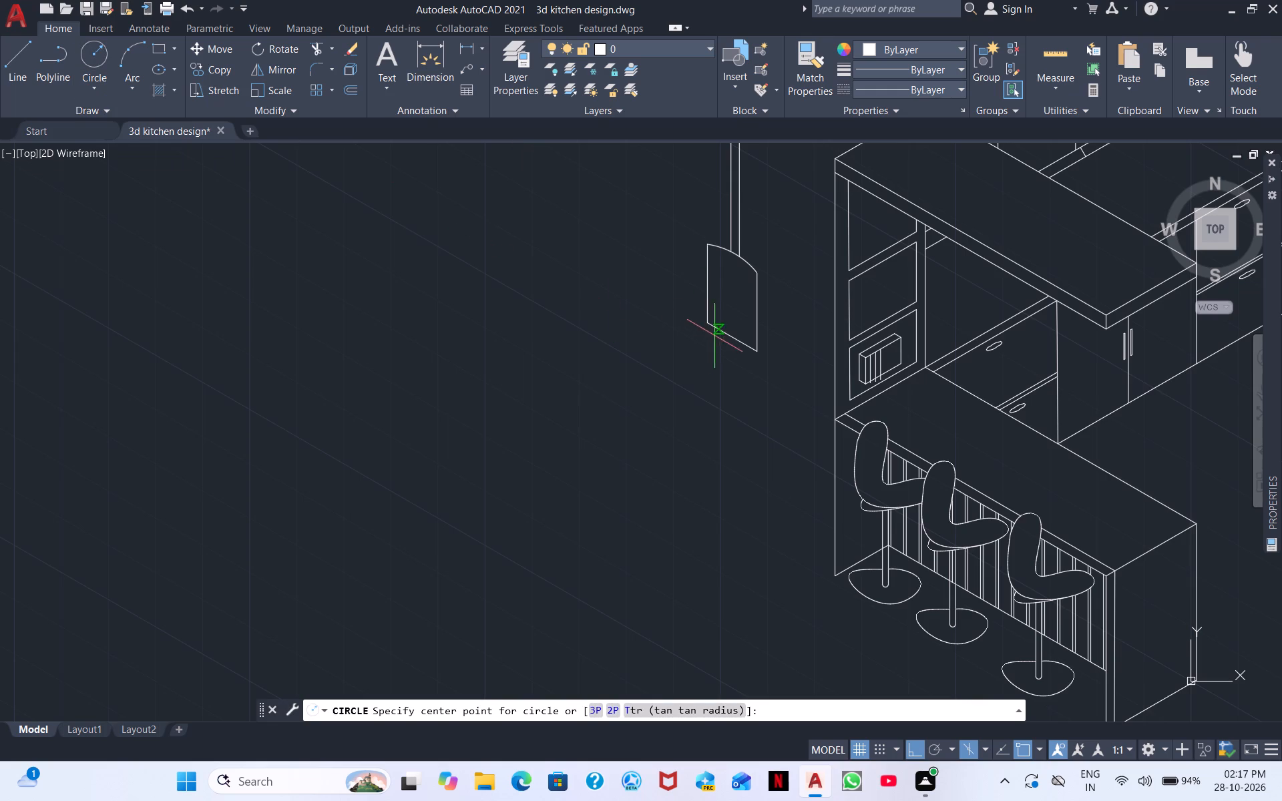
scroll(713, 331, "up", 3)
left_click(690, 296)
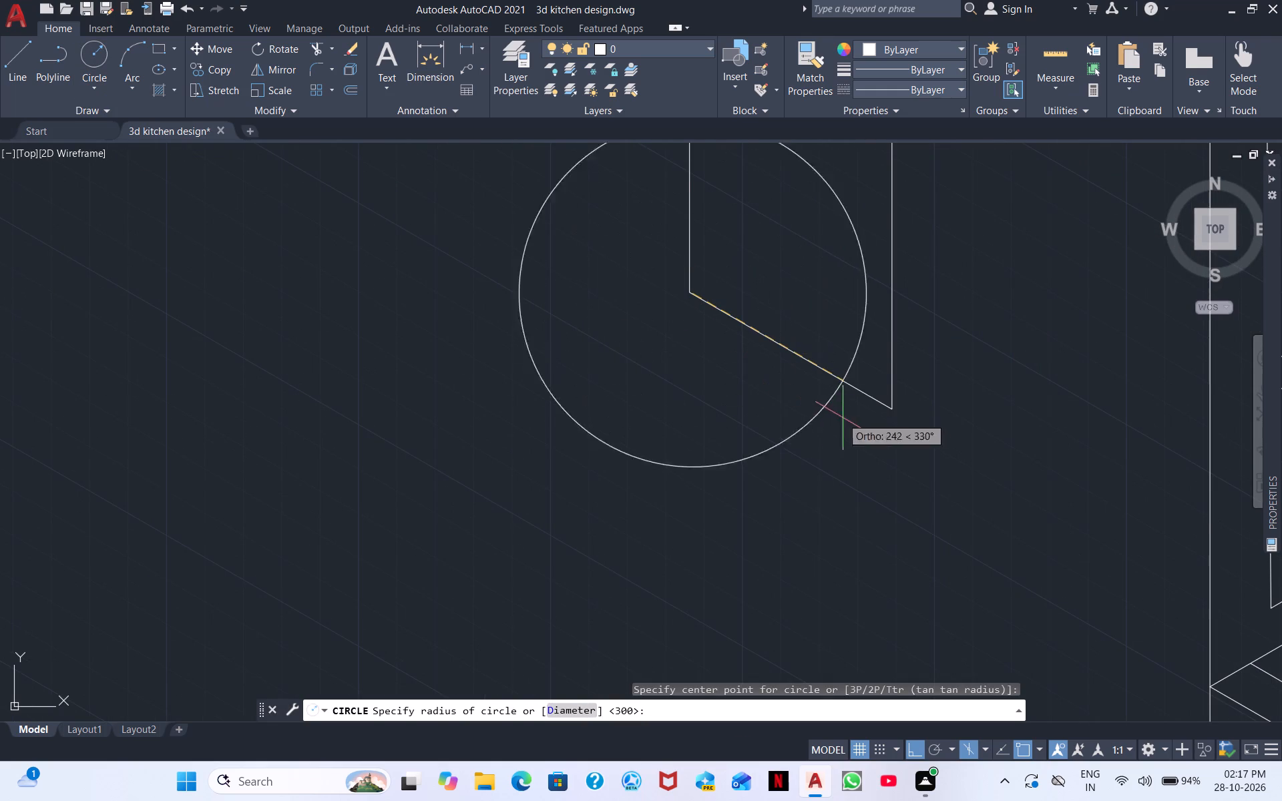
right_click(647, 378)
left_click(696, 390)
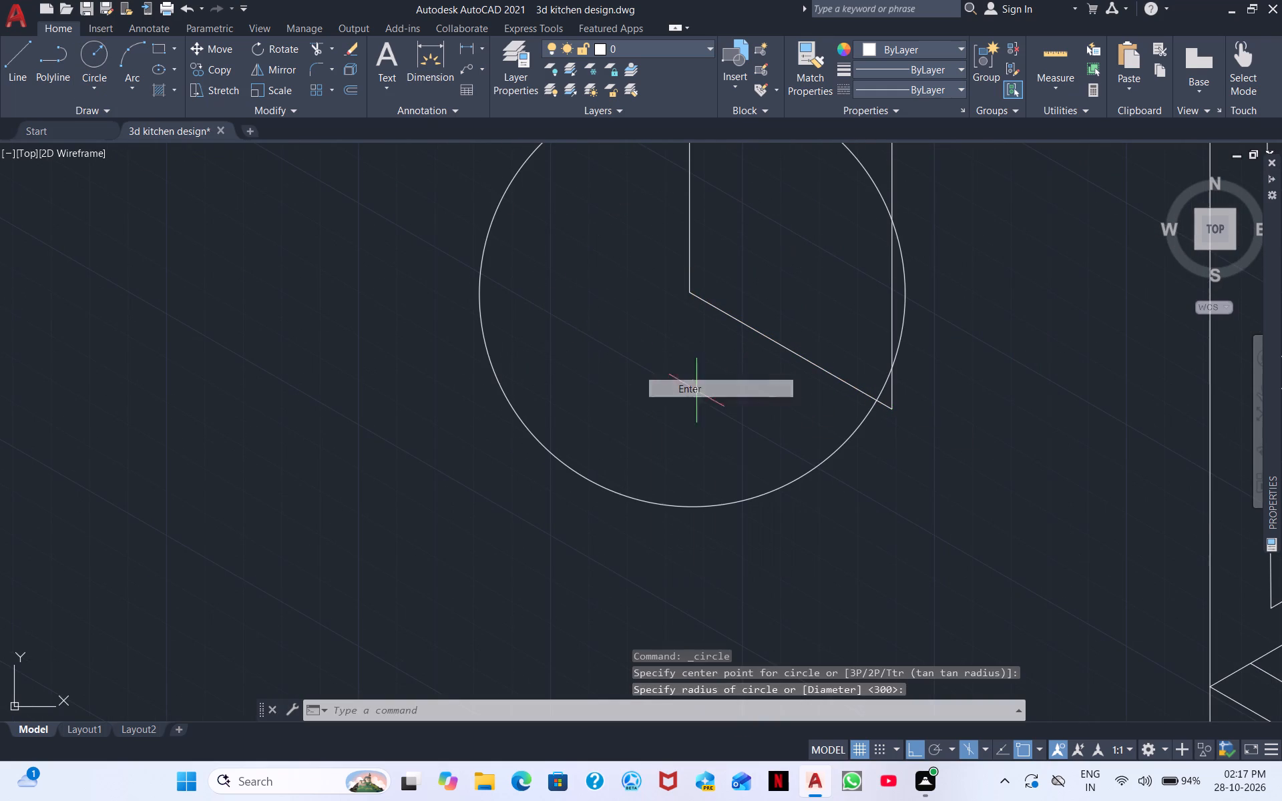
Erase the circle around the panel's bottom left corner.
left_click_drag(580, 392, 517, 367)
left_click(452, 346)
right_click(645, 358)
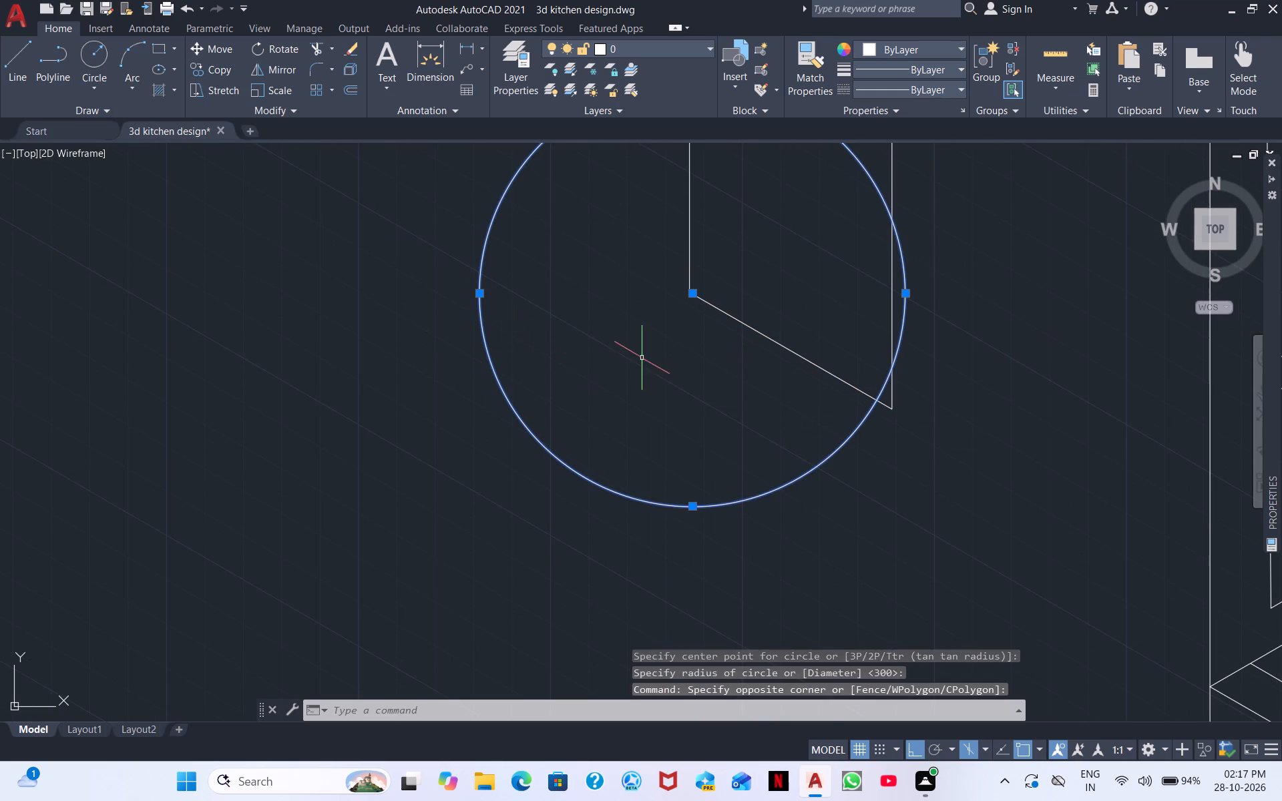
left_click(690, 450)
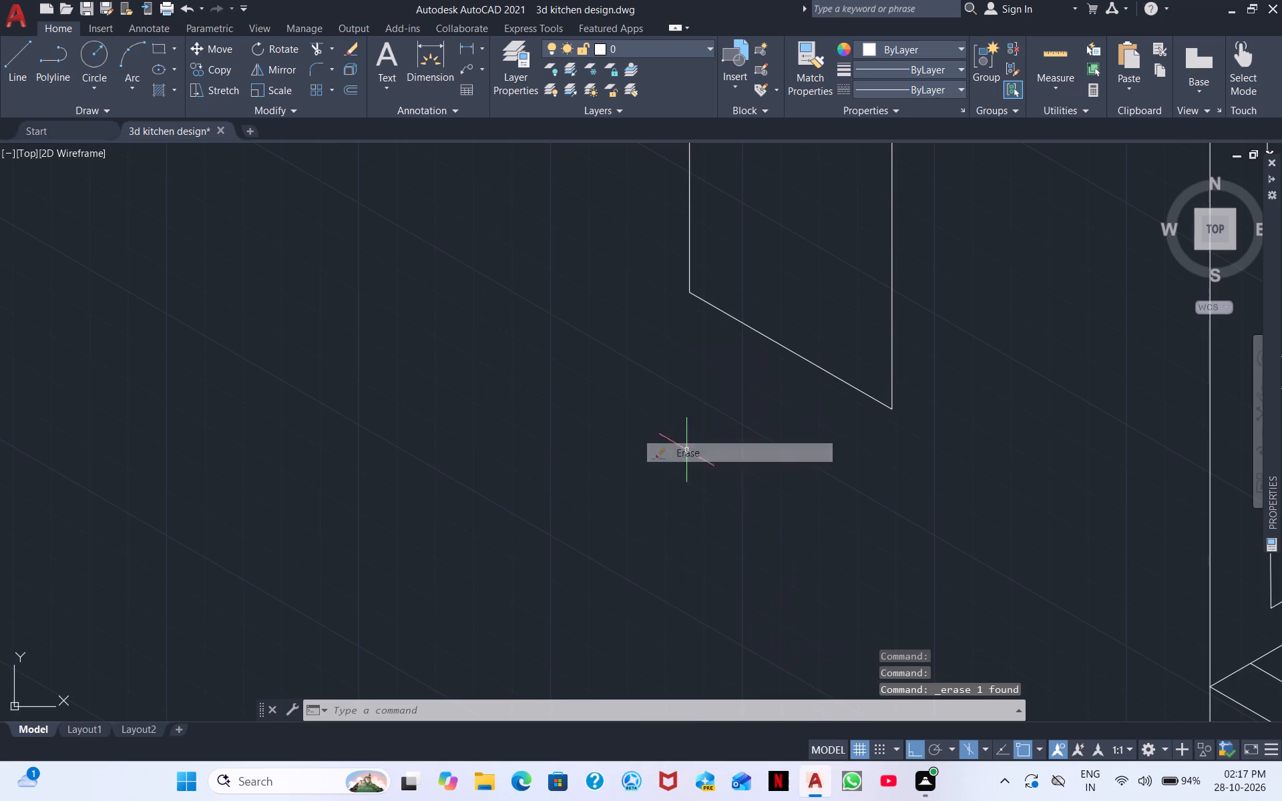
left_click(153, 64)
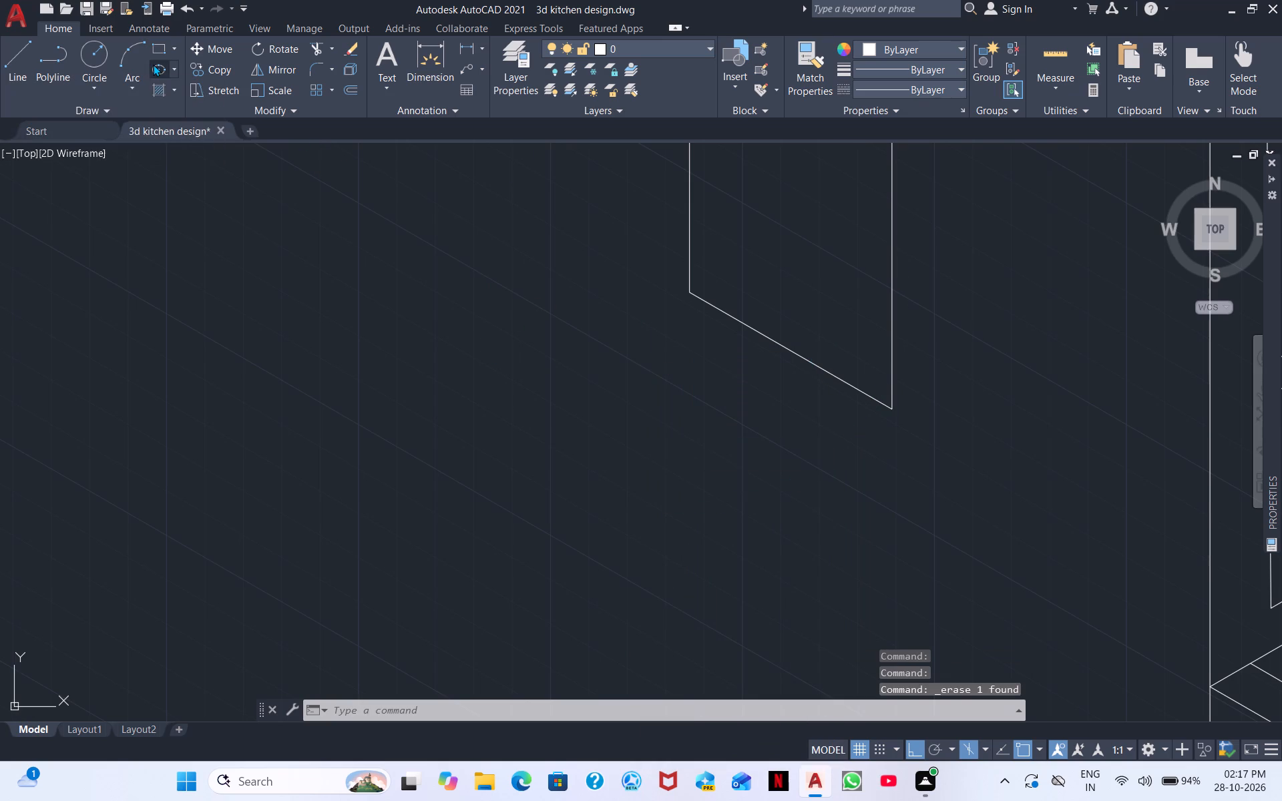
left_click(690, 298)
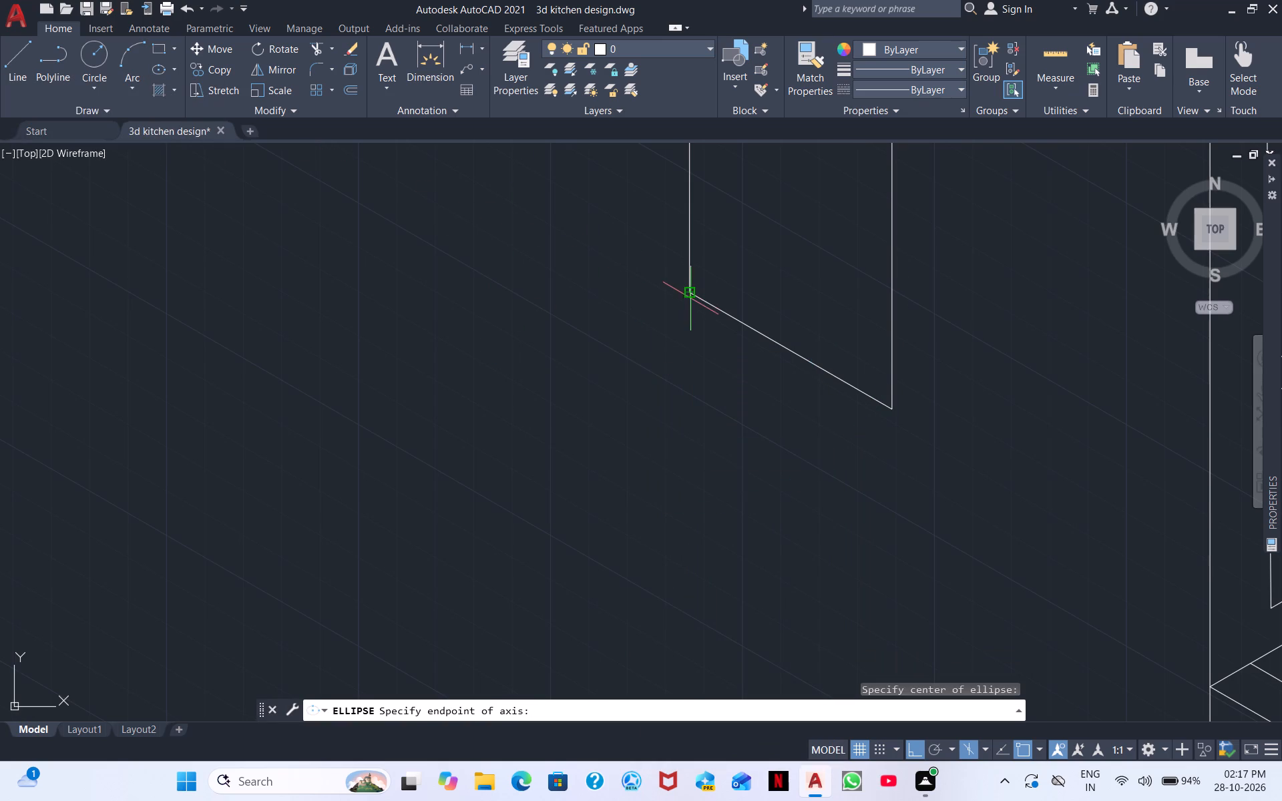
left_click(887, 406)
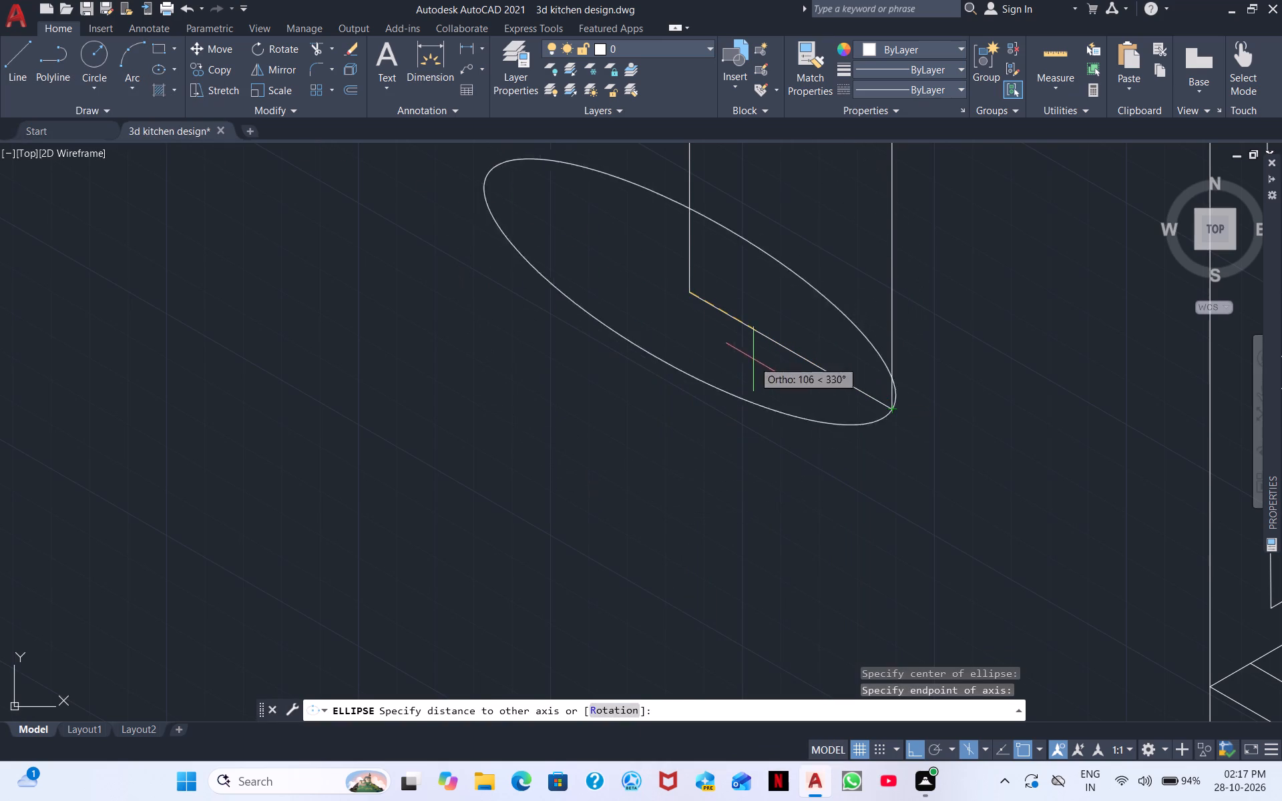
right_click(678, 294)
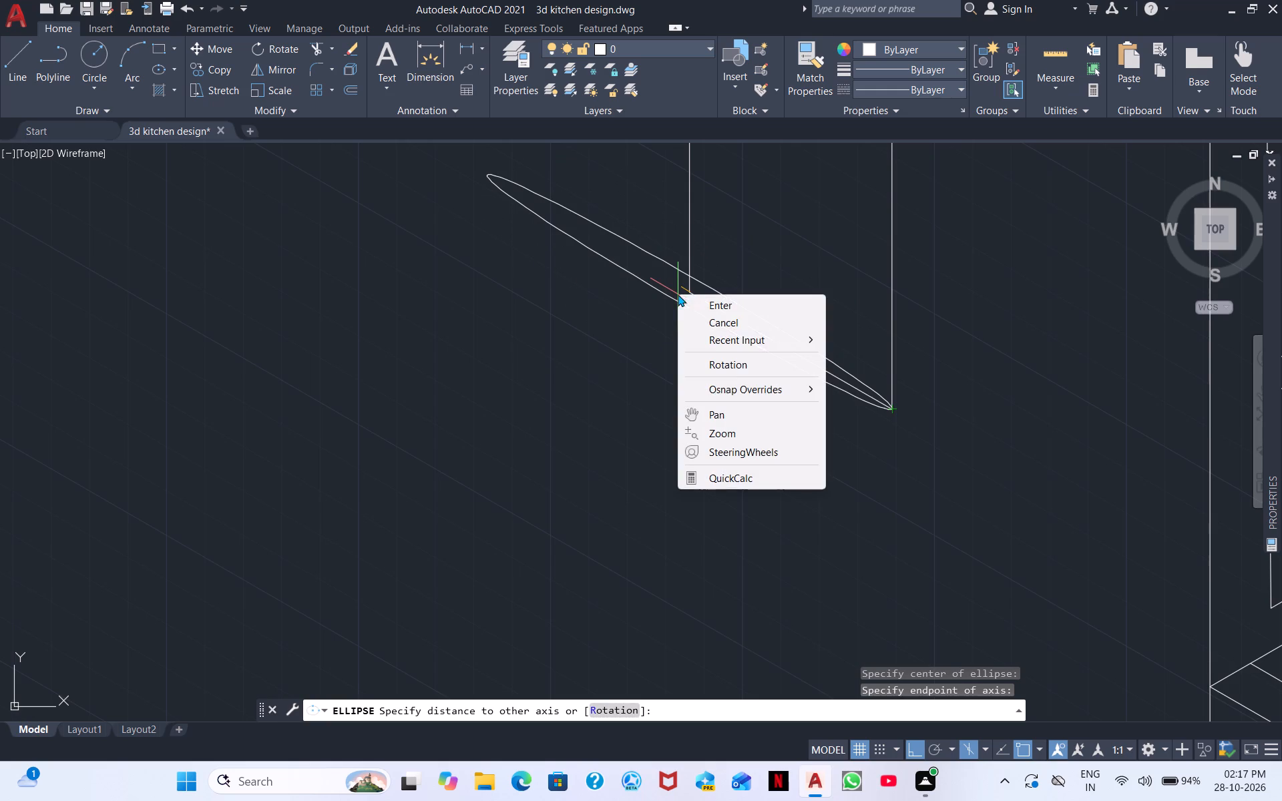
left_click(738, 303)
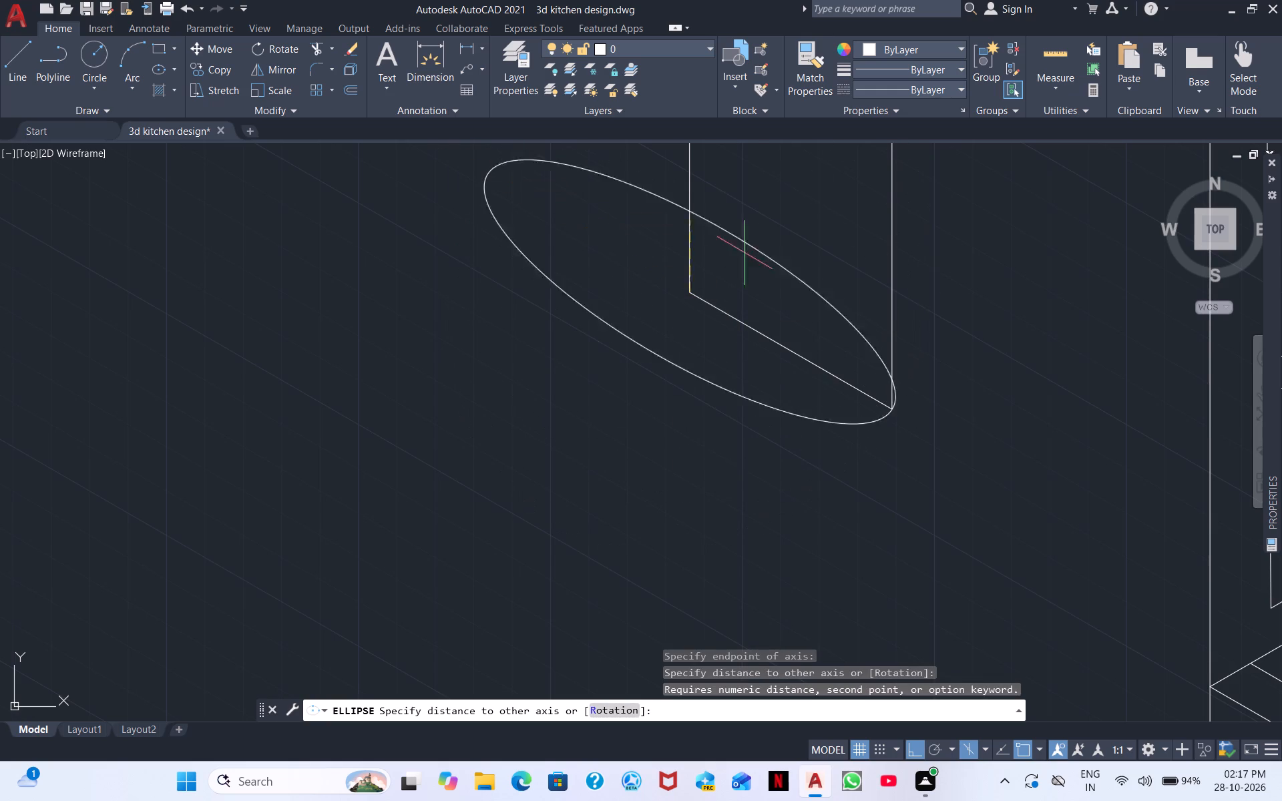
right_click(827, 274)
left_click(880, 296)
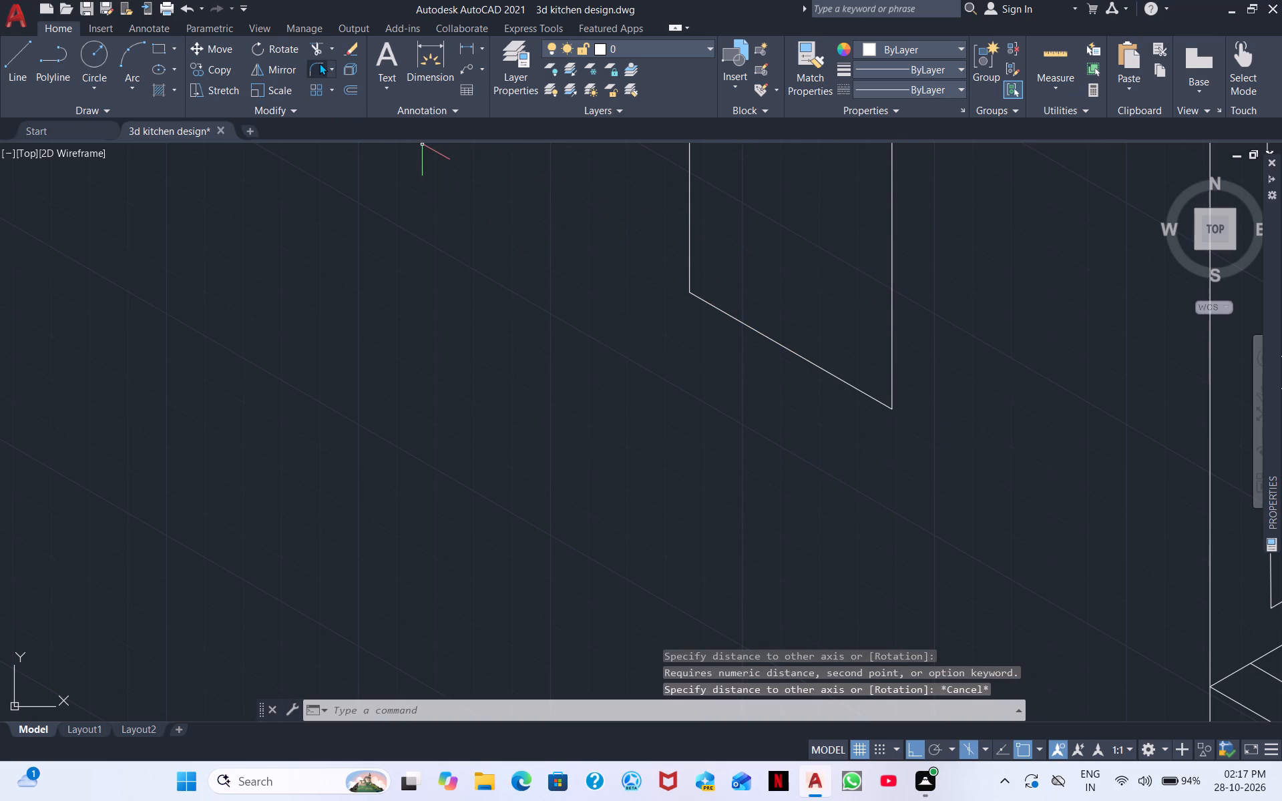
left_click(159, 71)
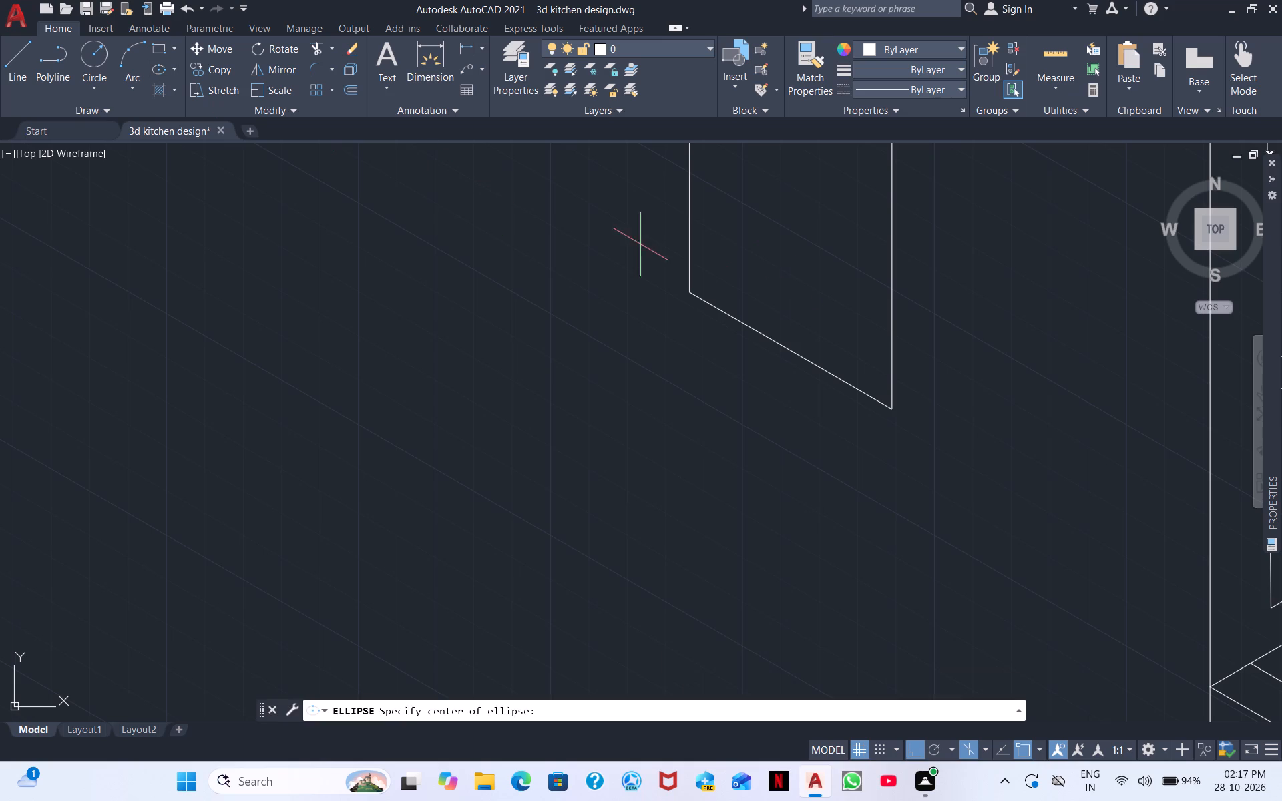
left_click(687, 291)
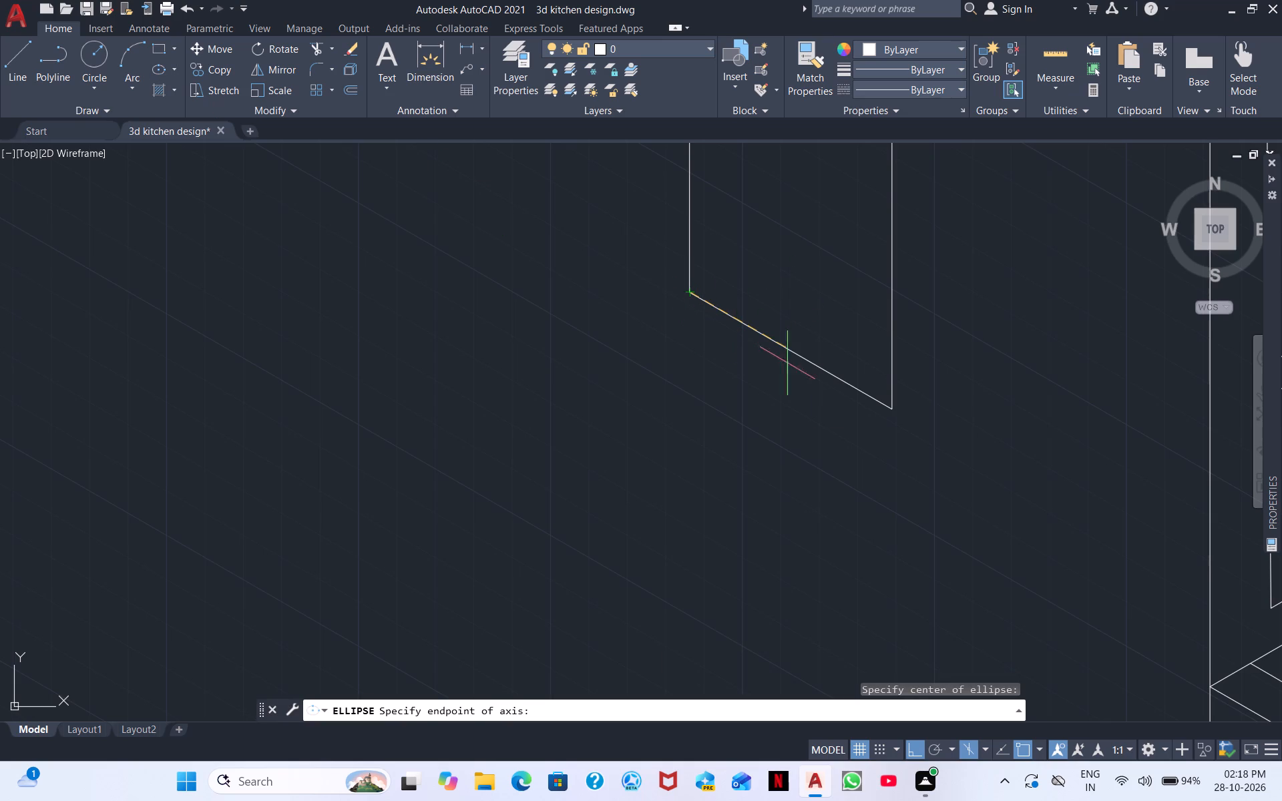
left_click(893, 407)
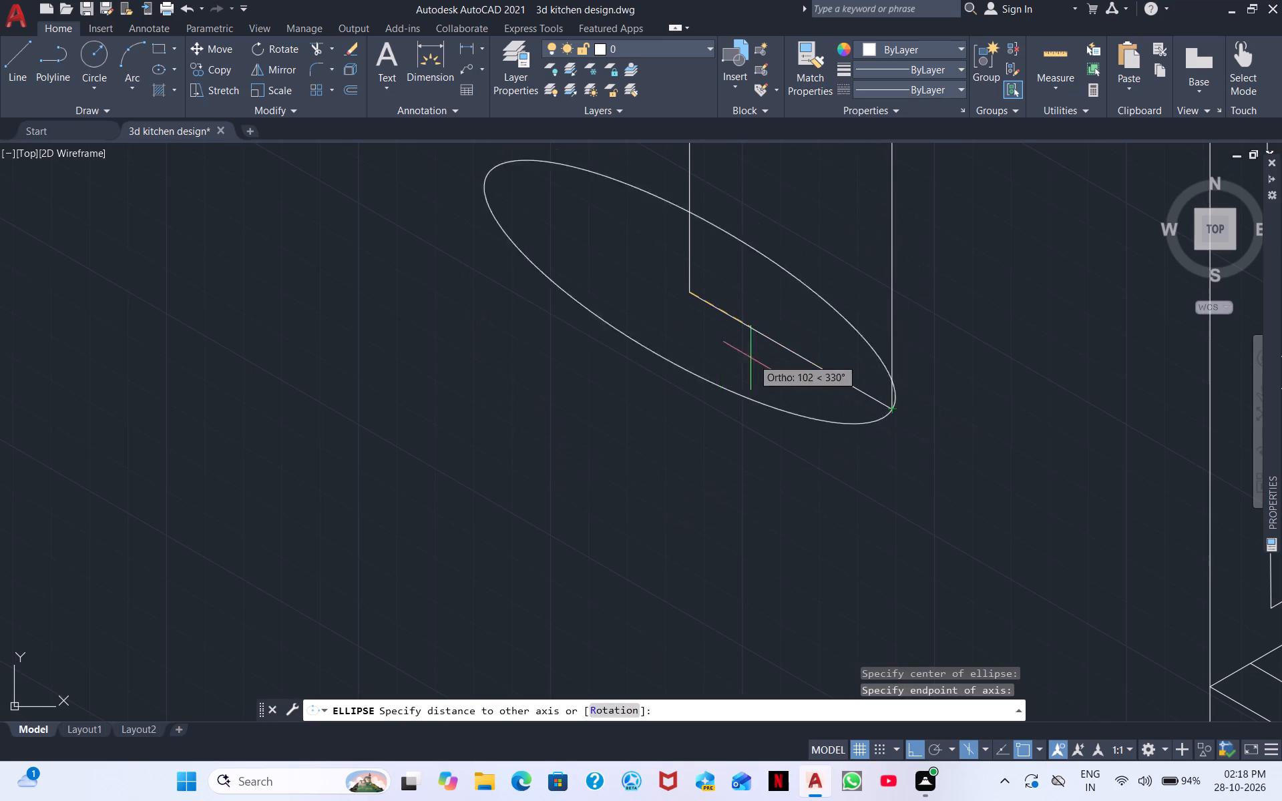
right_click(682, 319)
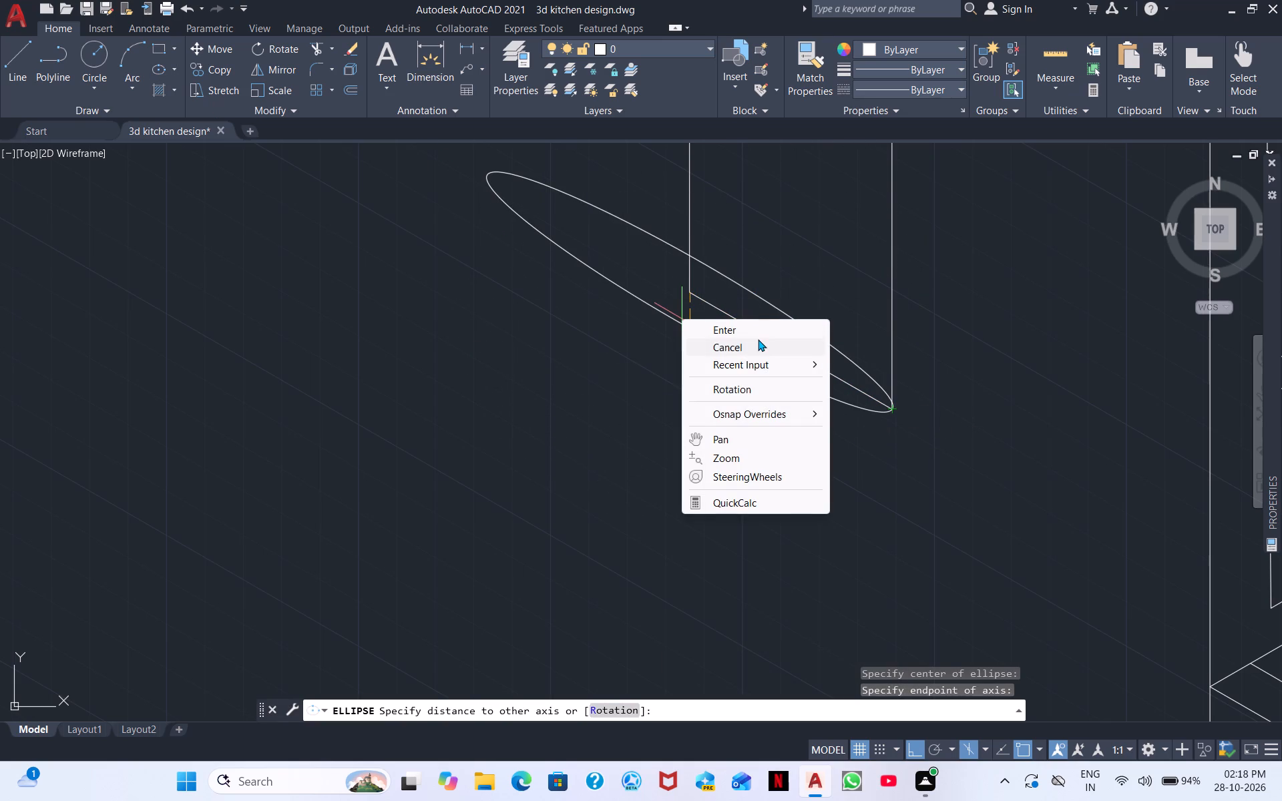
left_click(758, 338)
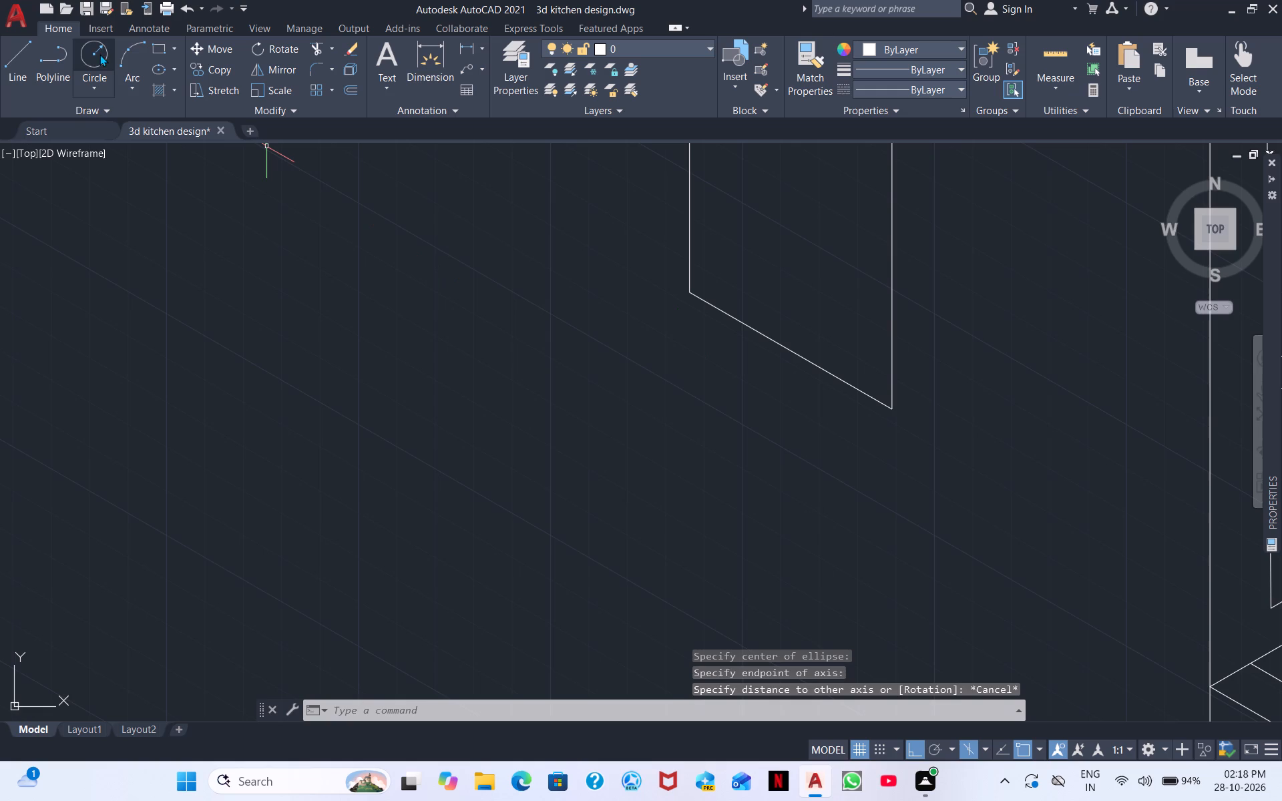
Draw a three-point arc through the panel's two bottom corners, ending in the open area beside the panel's left edge.
left_click(127, 61)
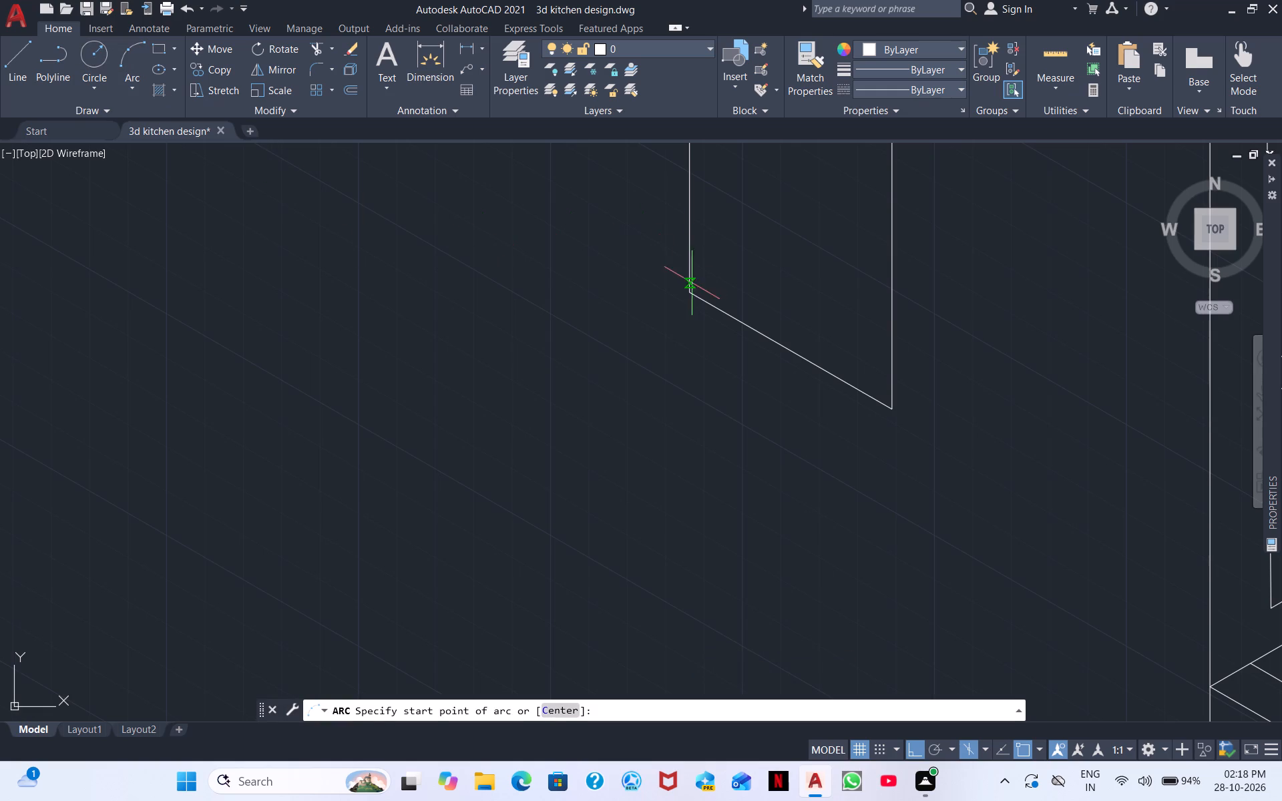
left_click(691, 288)
left_click(892, 407)
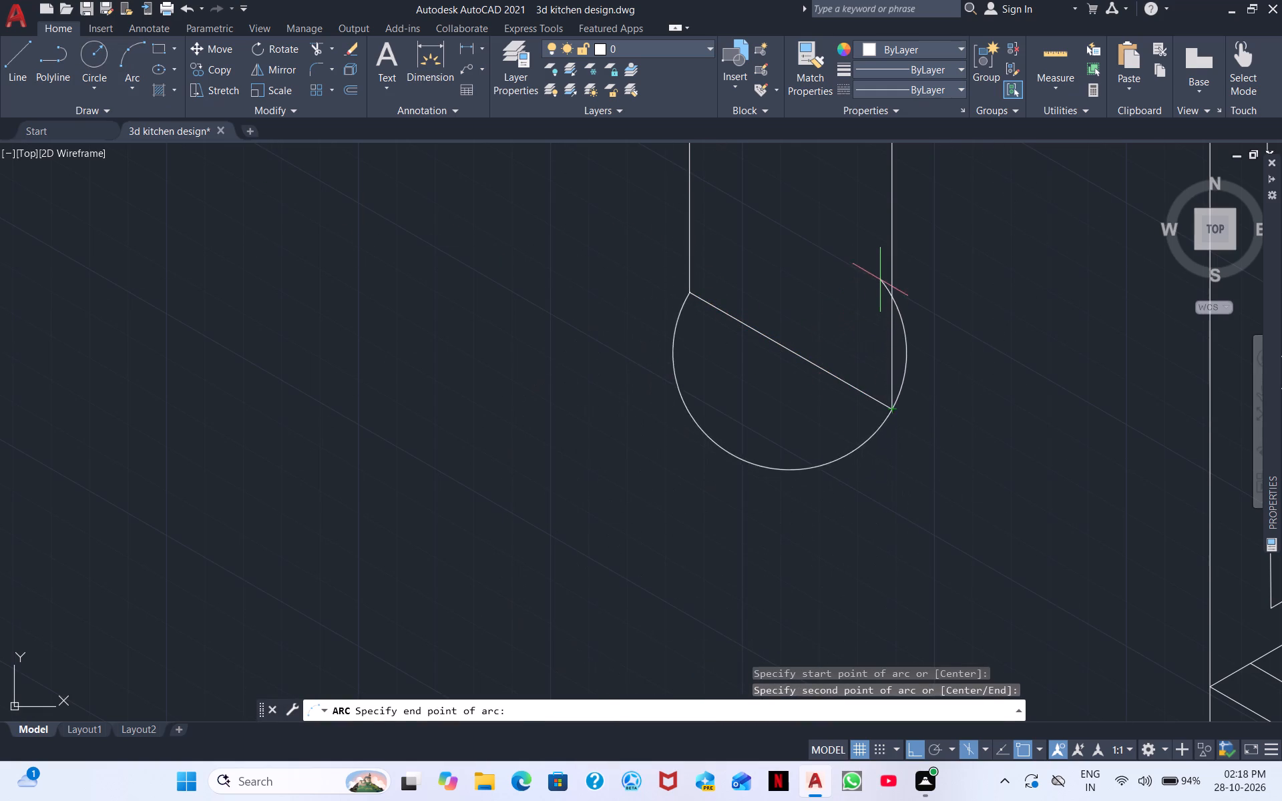
scroll(676, 234, "down", 1)
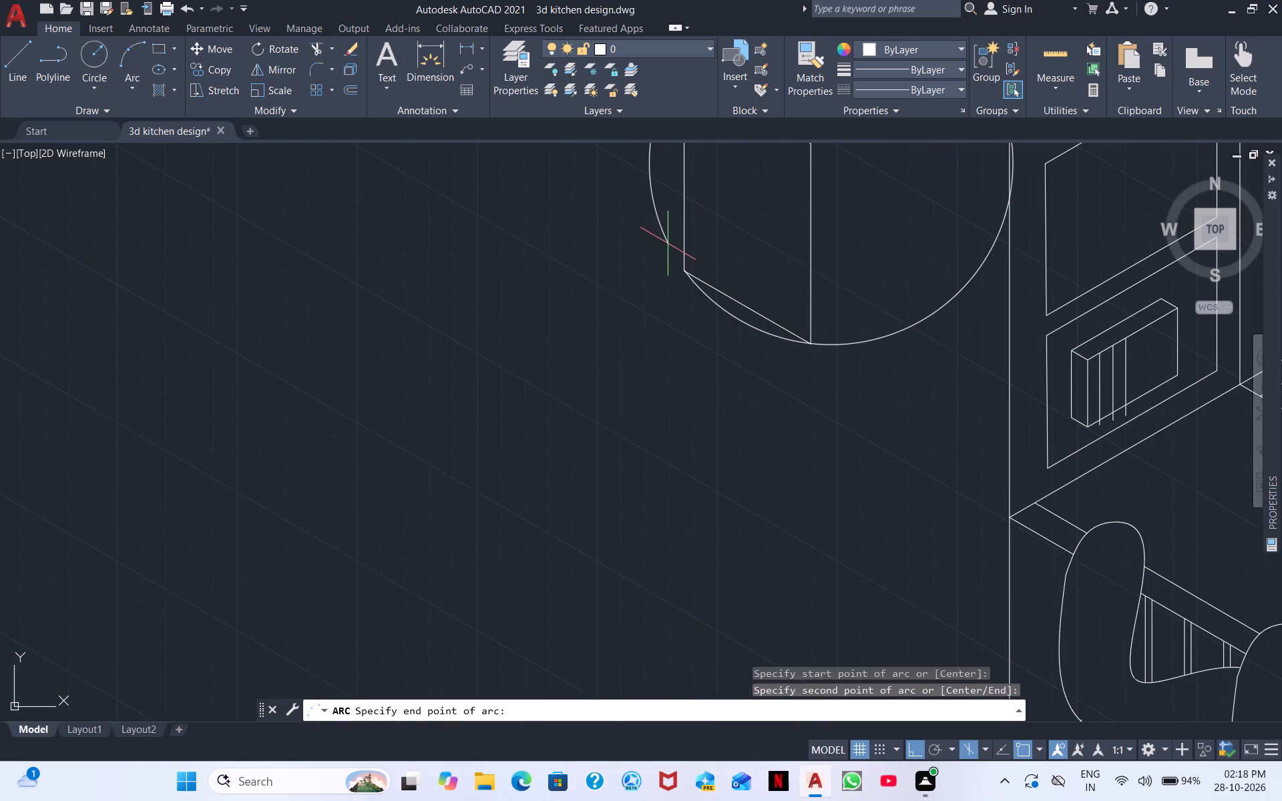
middle_click_drag(668, 244, 672, 403)
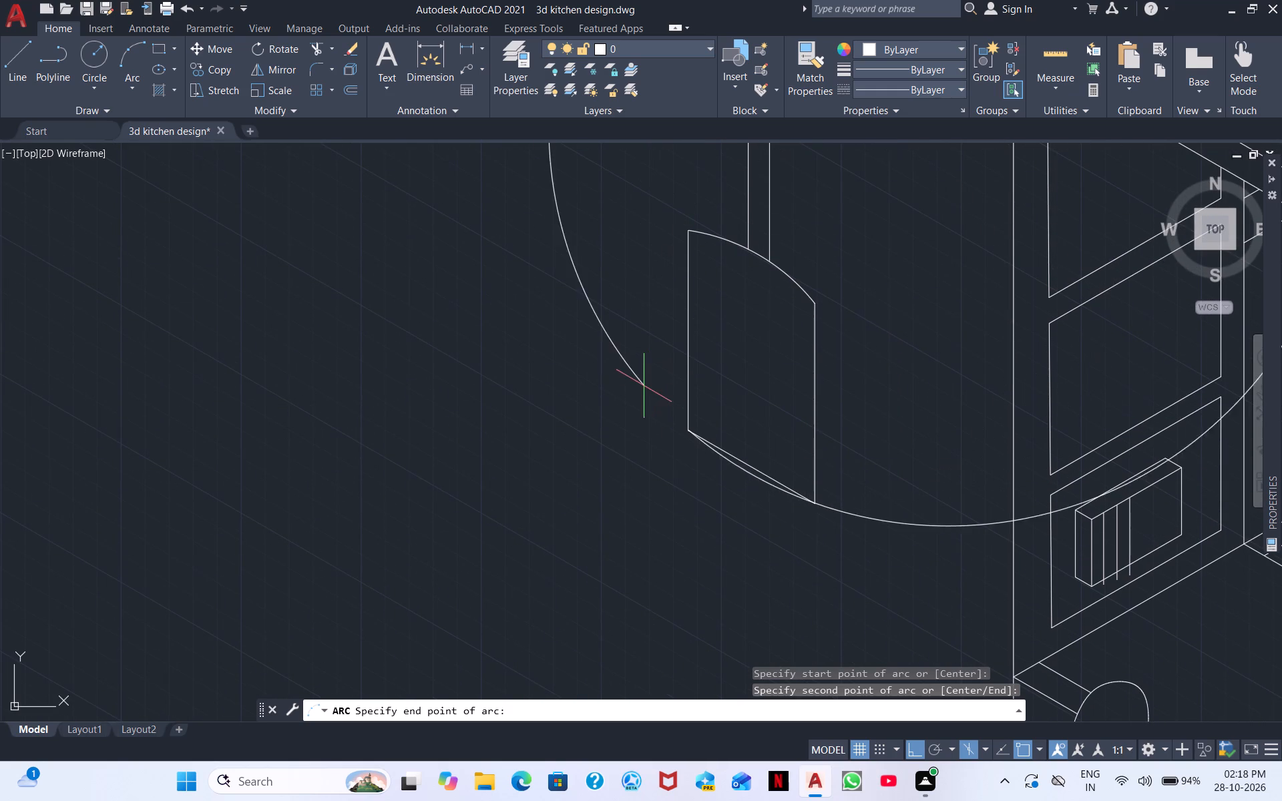
left_click(646, 359)
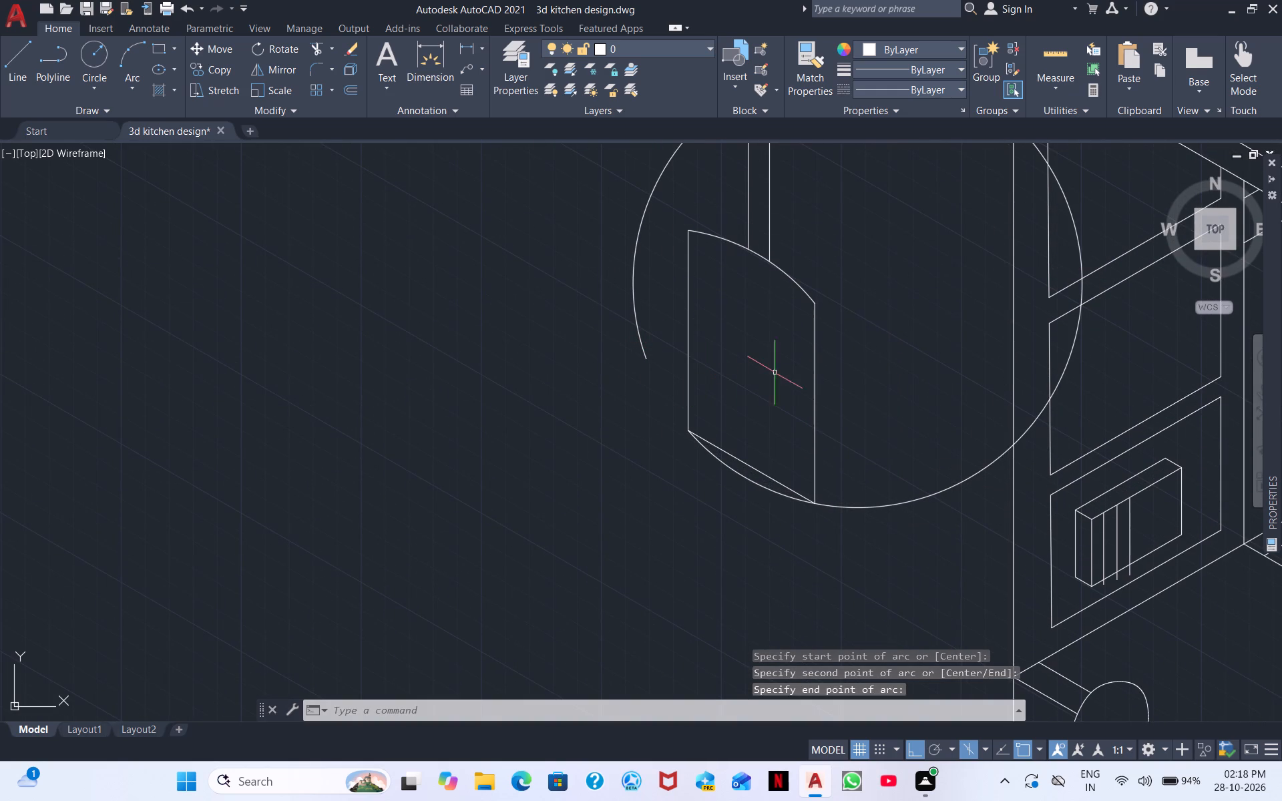
Trim the new arc from the panel's bottom right corner across the cabinet's side and shelf fronts.
left_click(316, 47)
left_click_drag(905, 454, 947, 589)
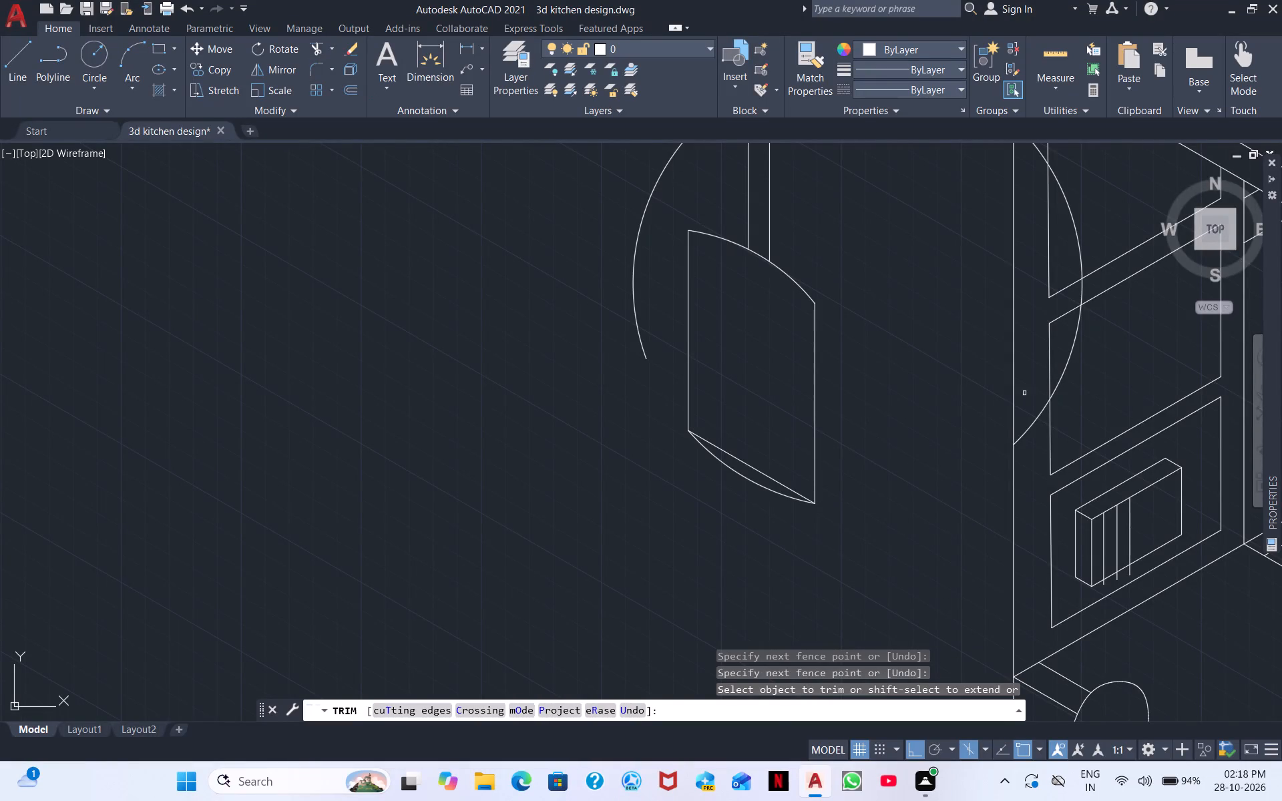
left_click_drag(1034, 404, 1042, 433)
left_click(1060, 379)
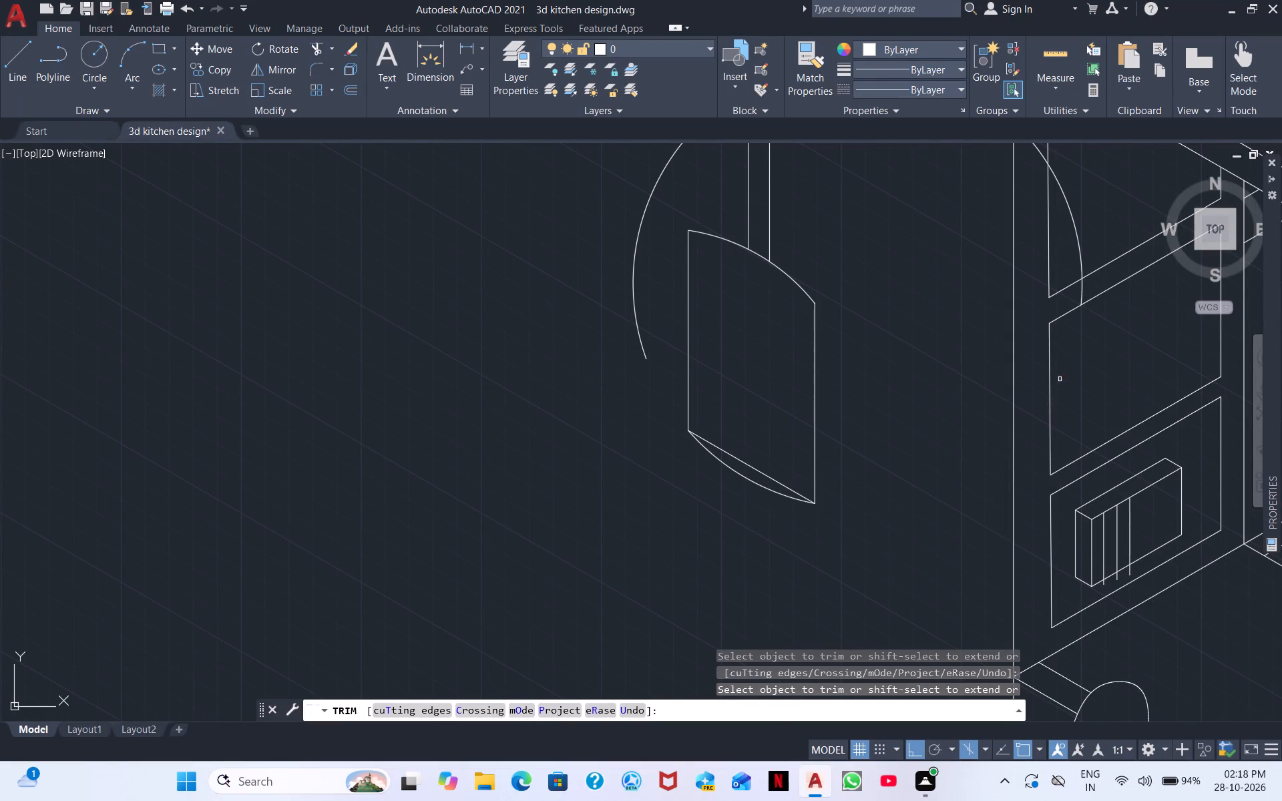
left_click_drag(1079, 291, 1093, 280)
left_click(1093, 280)
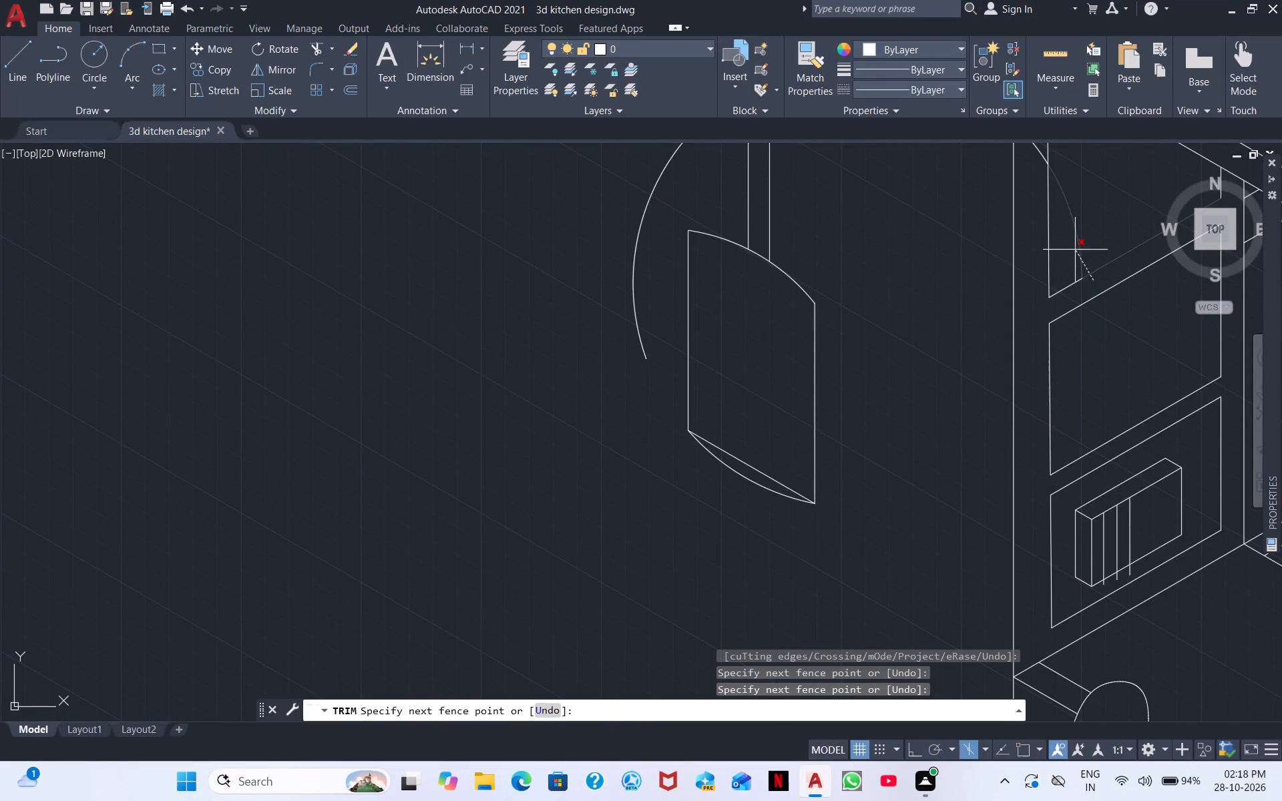
left_click(1093, 286)
left_click(1080, 240)
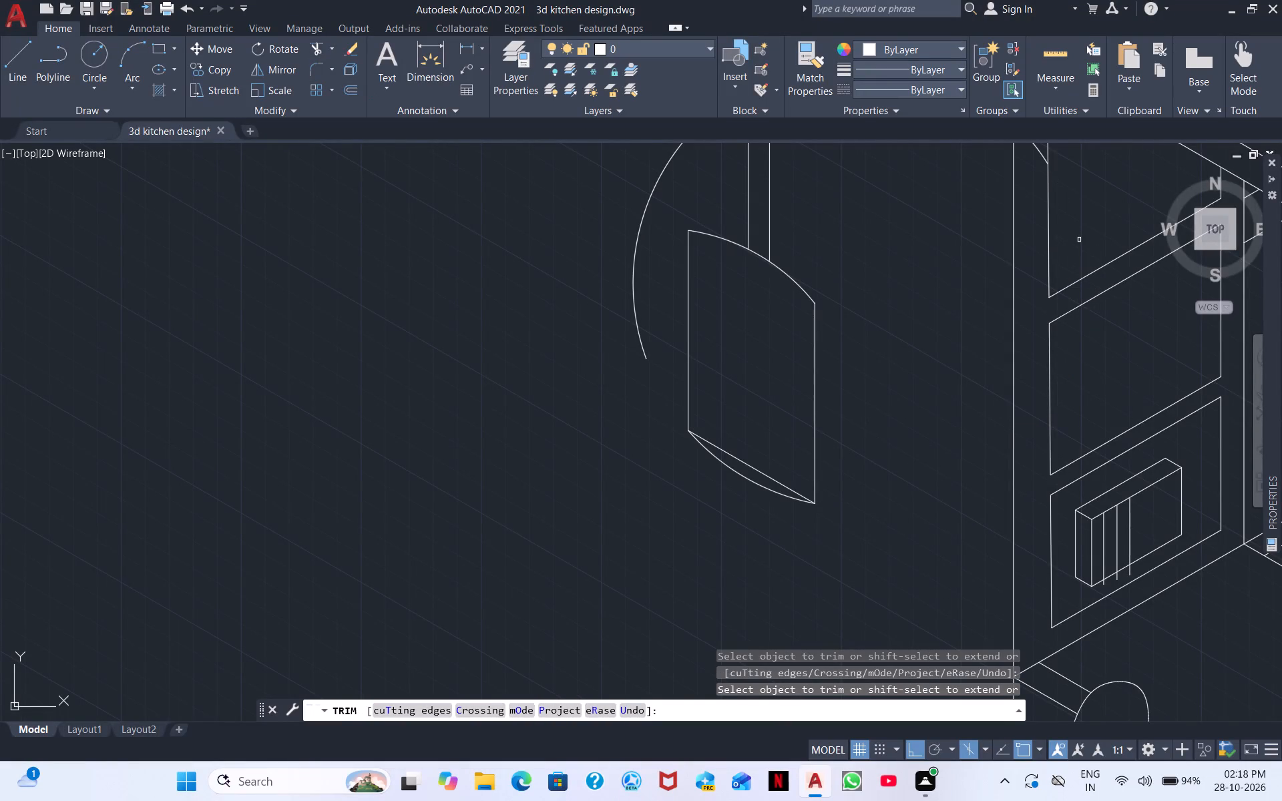
Trim the remaining arc across the upright and beside the panel, leaving only the curve below the panel's bottom edge.
middle_click_drag(1077, 256, 1050, 490)
left_click(999, 366)
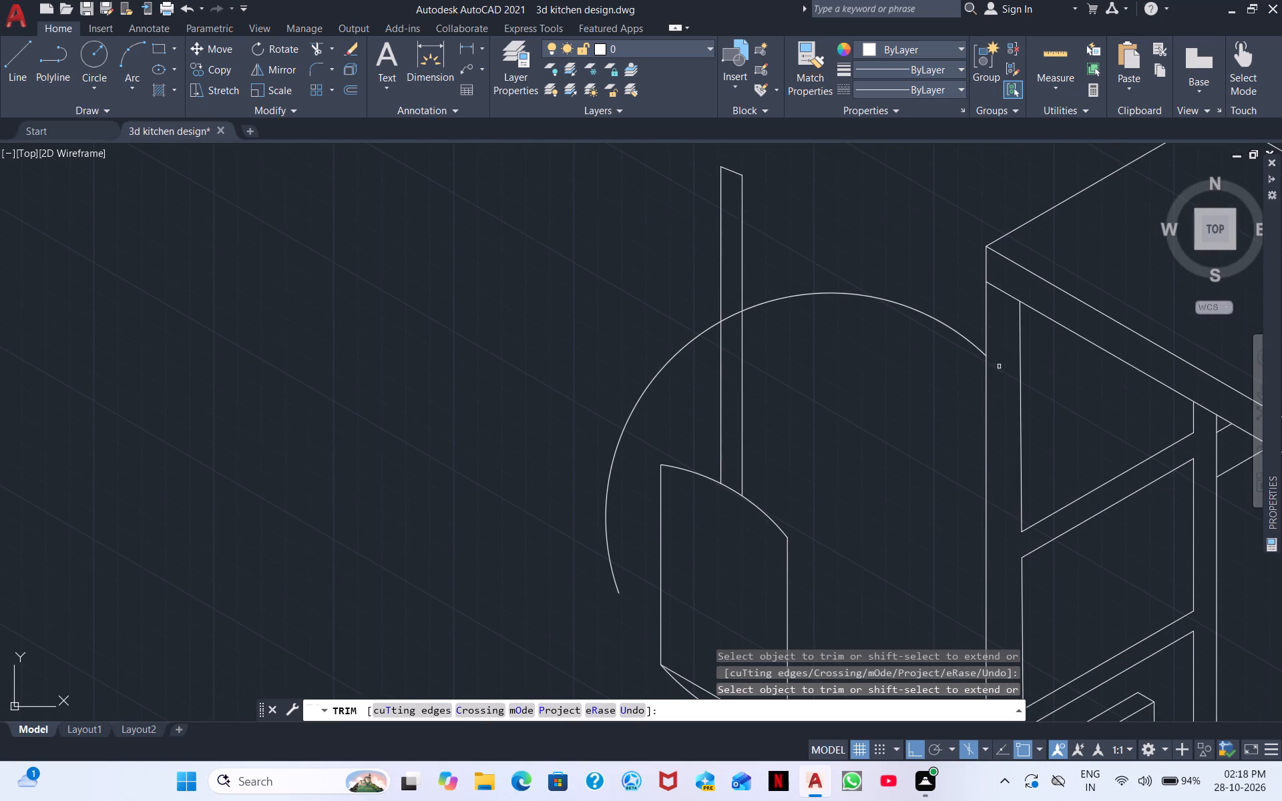
left_click_drag(875, 289, 854, 315)
left_click(735, 316)
left_click_drag(691, 351, 570, 362)
scroll(546, 345, "down", 3)
middle_click_drag(521, 376, 406, 363)
scroll(414, 364, "up", 2)
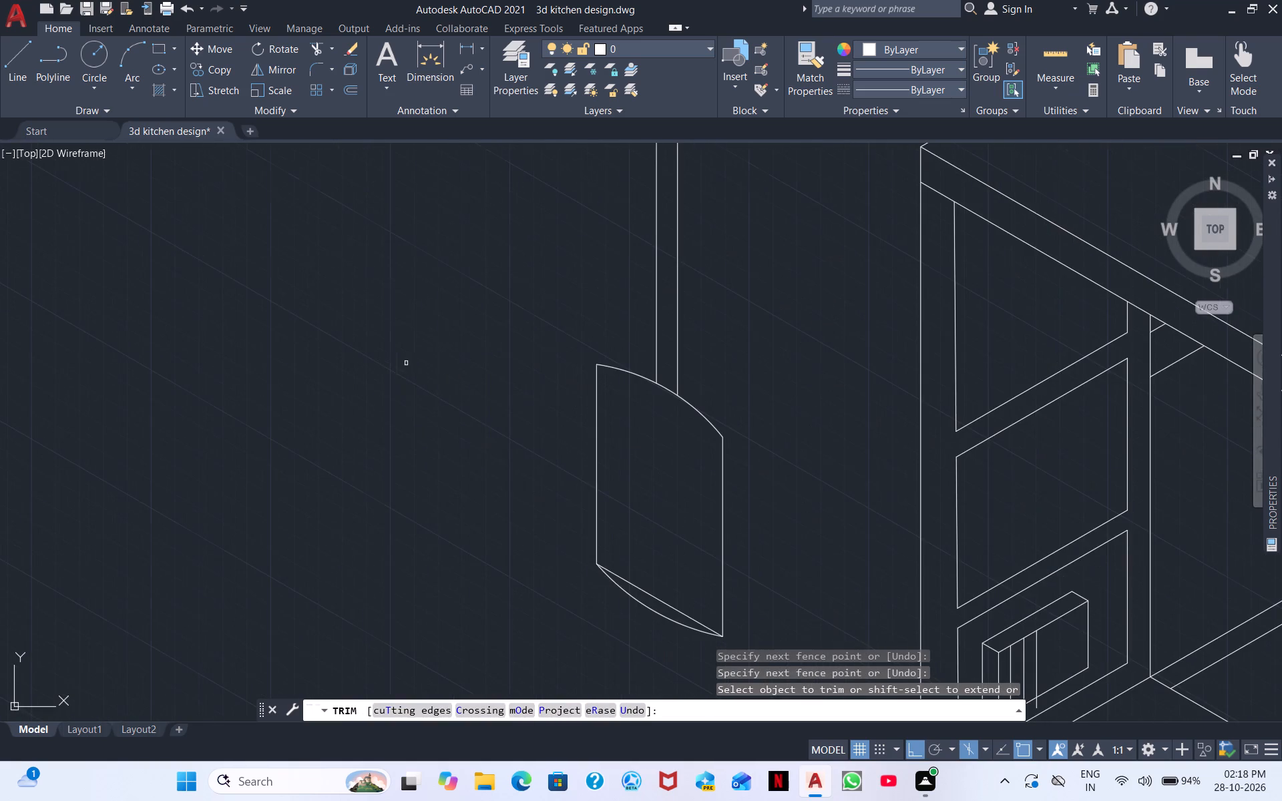
scroll(406, 363, "up", 1)
scroll(487, 401, "up", 2)
scroll(487, 401, "down", 3)
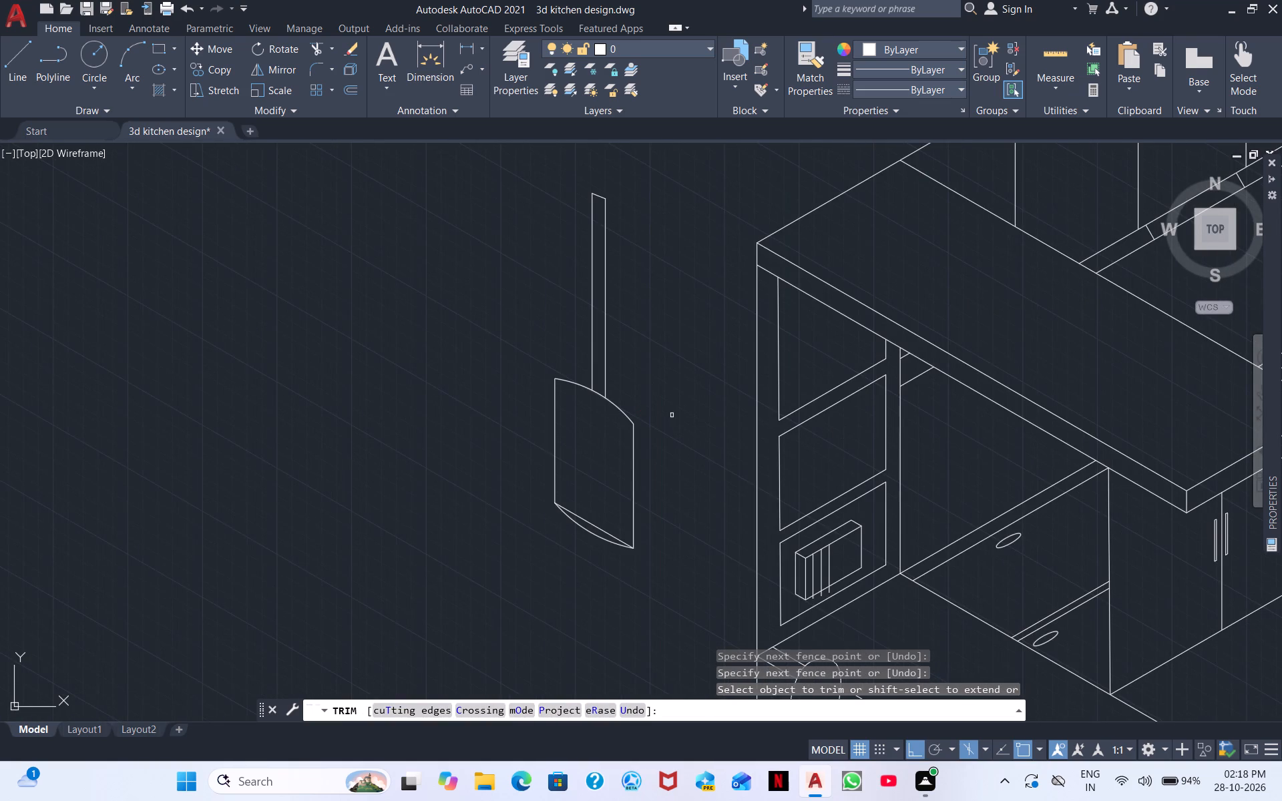
right_click(686, 407)
left_click(724, 421)
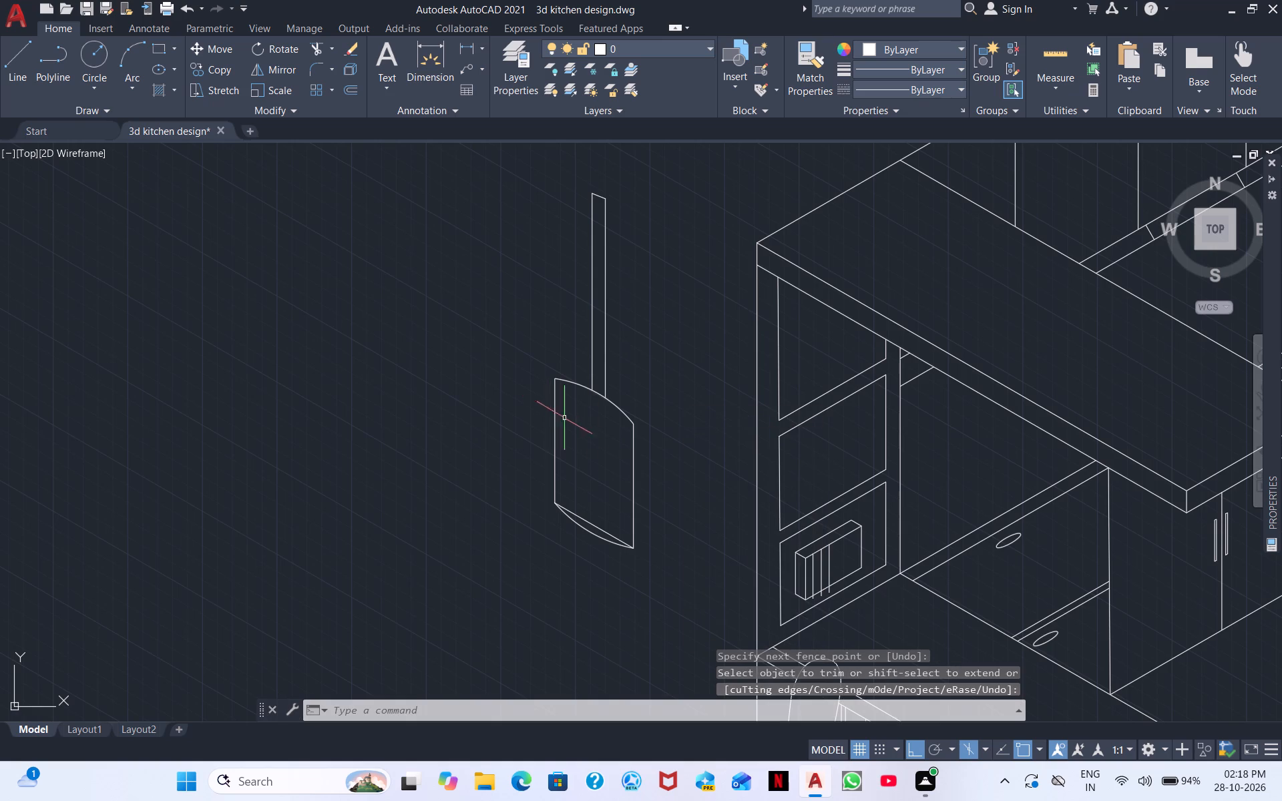
Scale the upright and its curved panel down together, using the panel's bottom right corner as the base point.
scroll(608, 482, "up", 2)
middle_click_drag(655, 535, 694, 470)
scroll(655, 535, "up", 1)
scroll(688, 461, "down", 3)
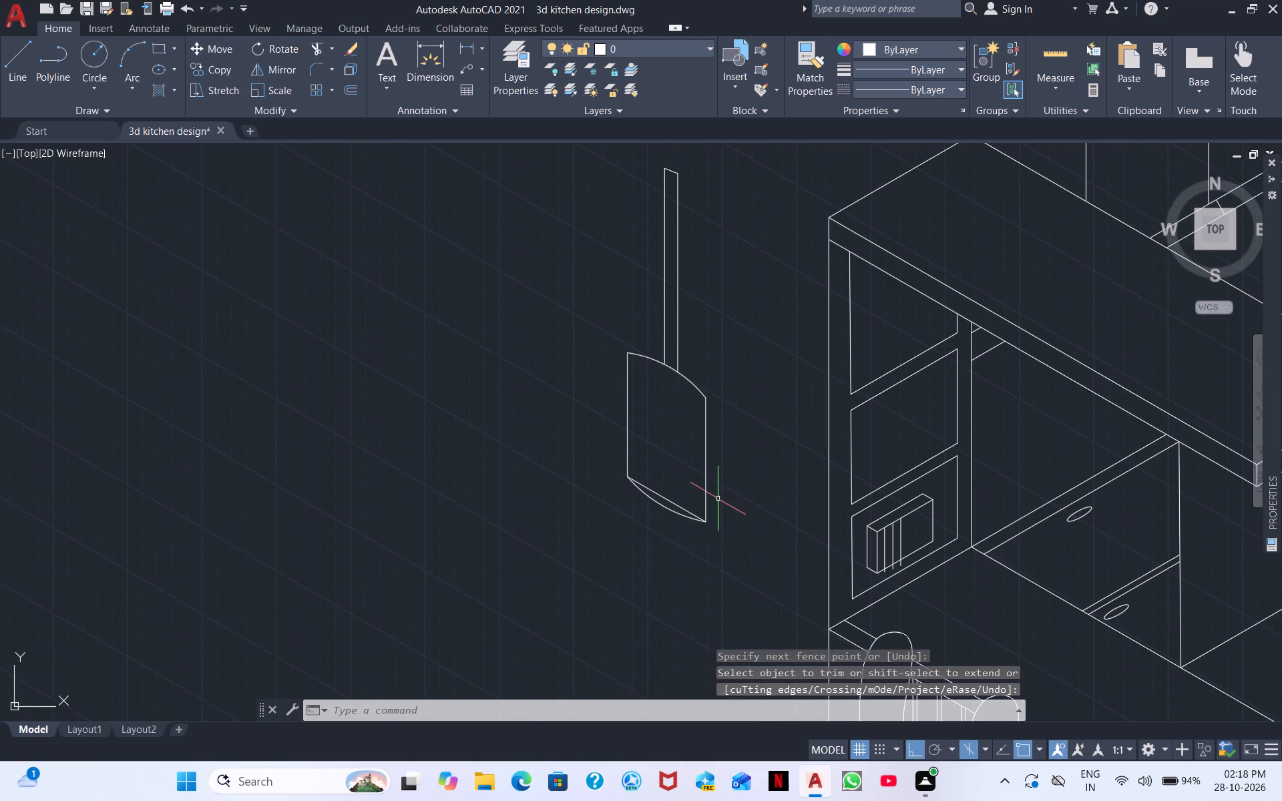
left_click(730, 557)
left_click(515, 152)
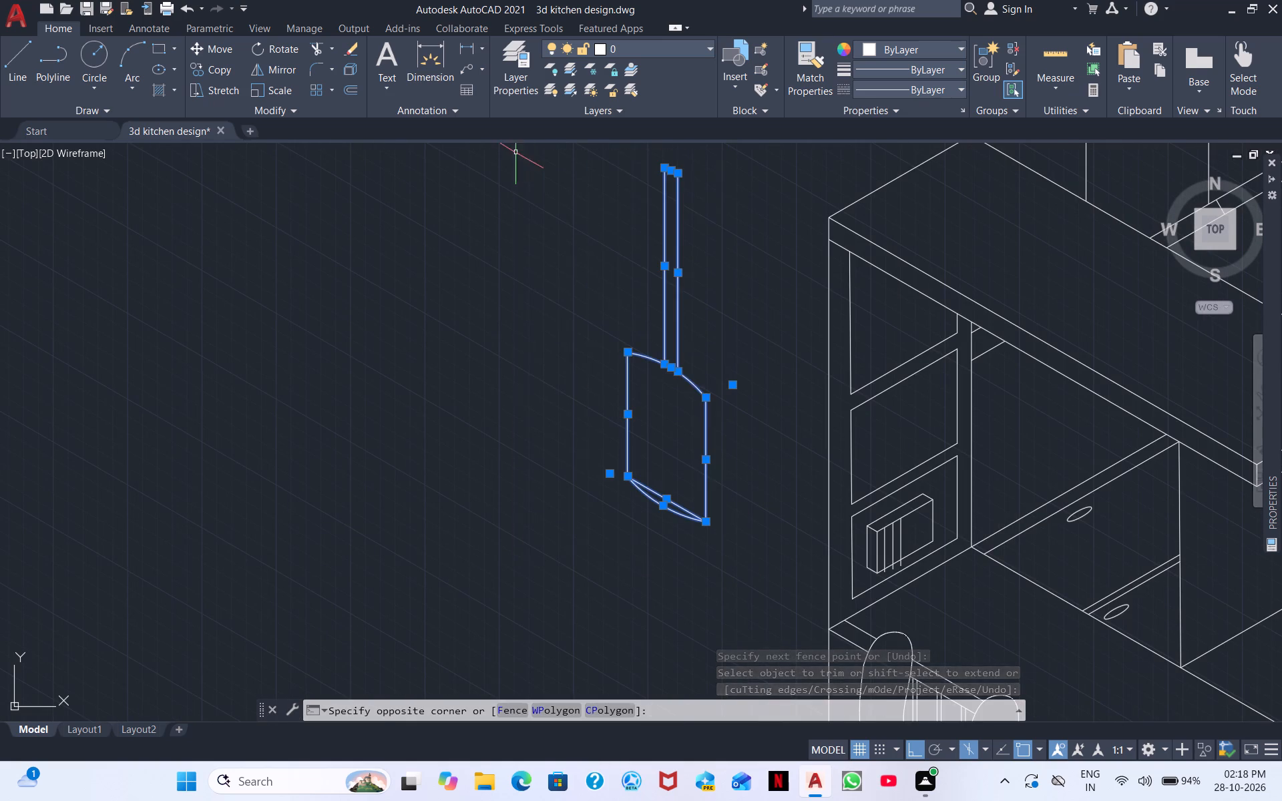
right_click(544, 394)
left_click(596, 169)
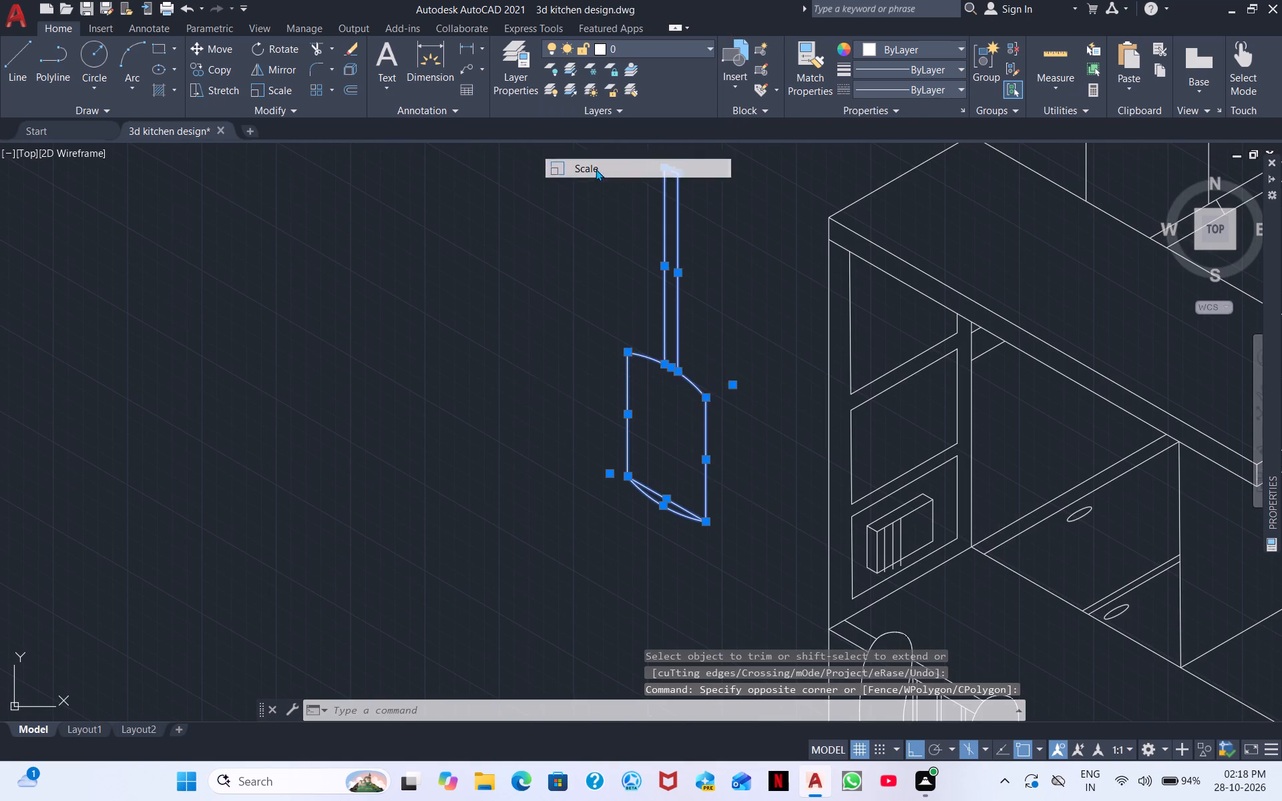
left_click(708, 525)
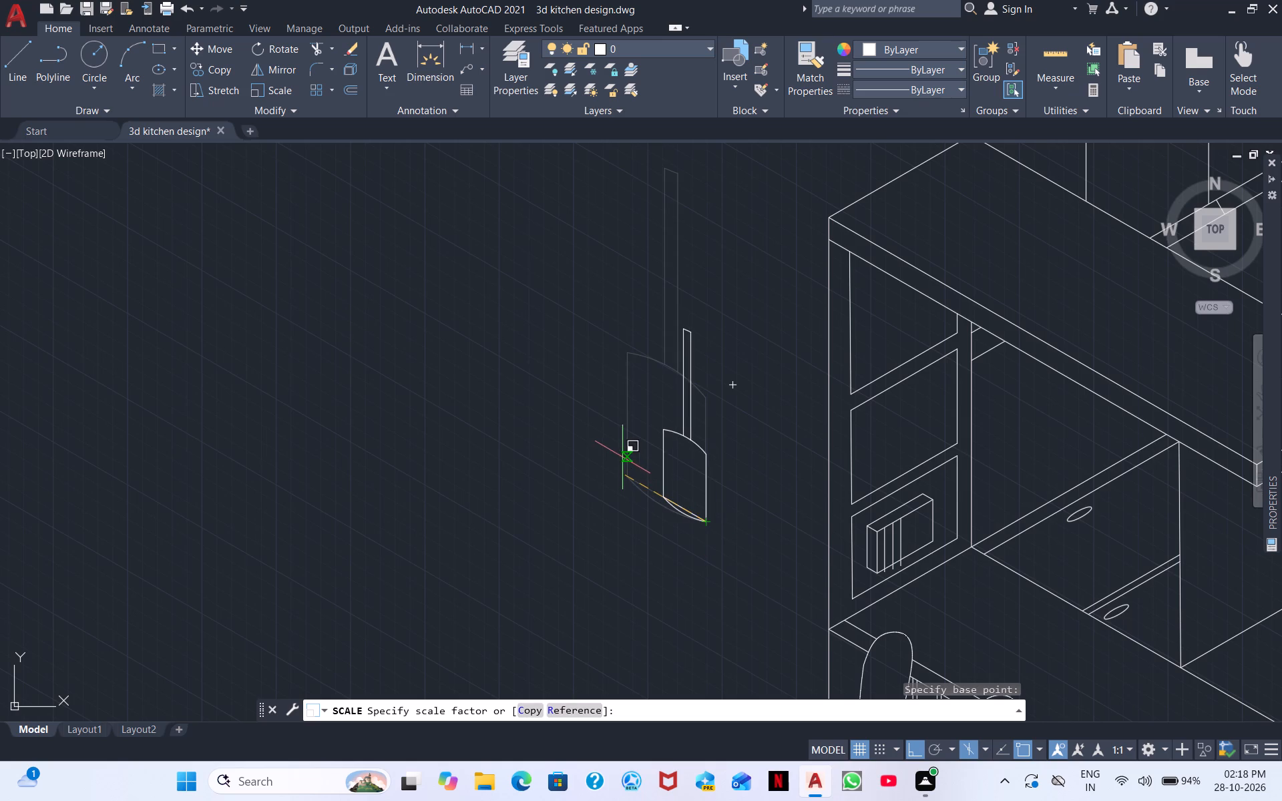
left_click(649, 503)
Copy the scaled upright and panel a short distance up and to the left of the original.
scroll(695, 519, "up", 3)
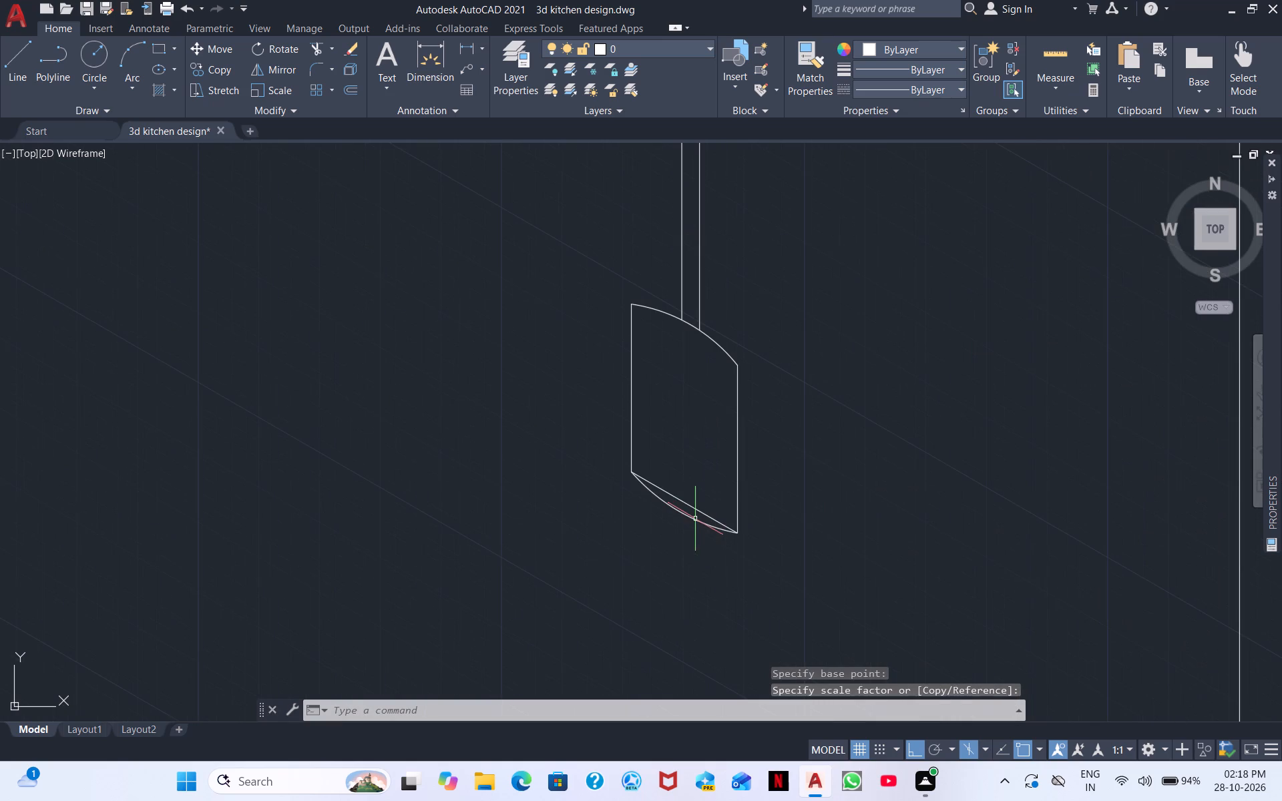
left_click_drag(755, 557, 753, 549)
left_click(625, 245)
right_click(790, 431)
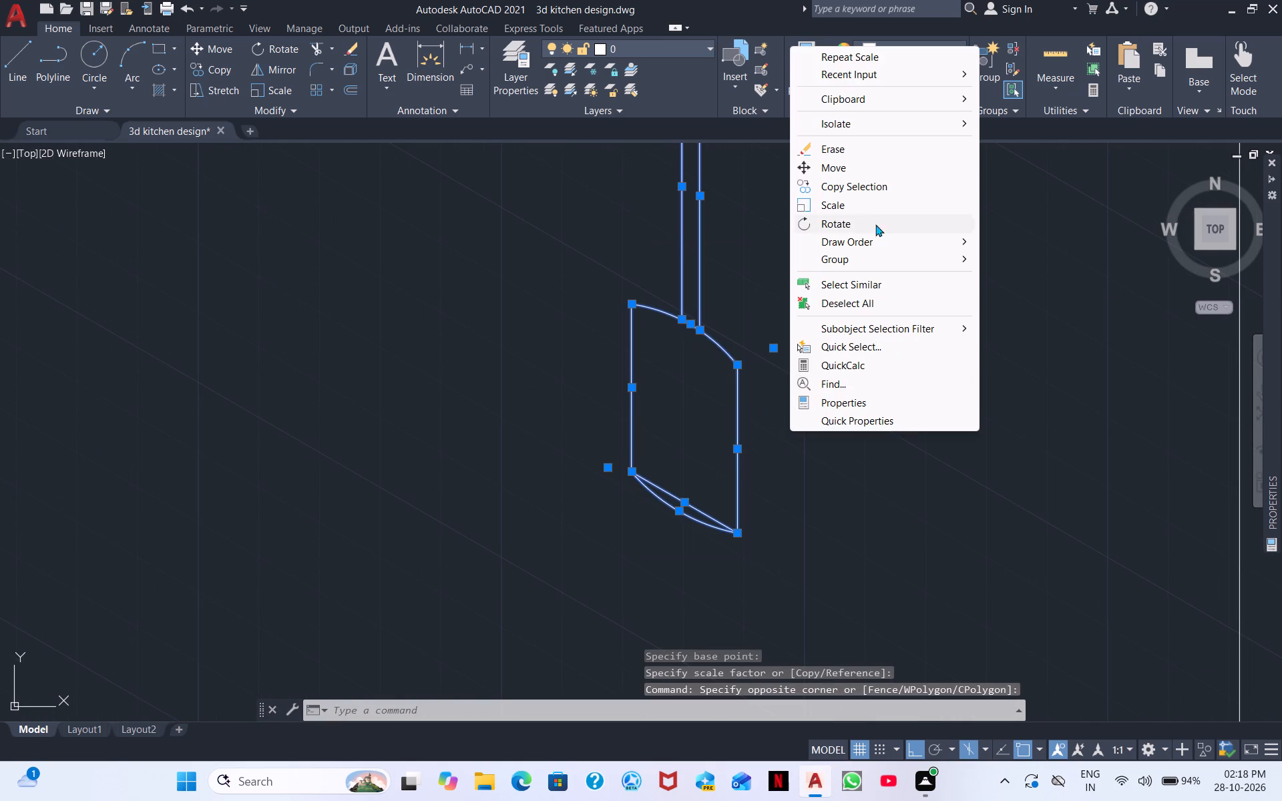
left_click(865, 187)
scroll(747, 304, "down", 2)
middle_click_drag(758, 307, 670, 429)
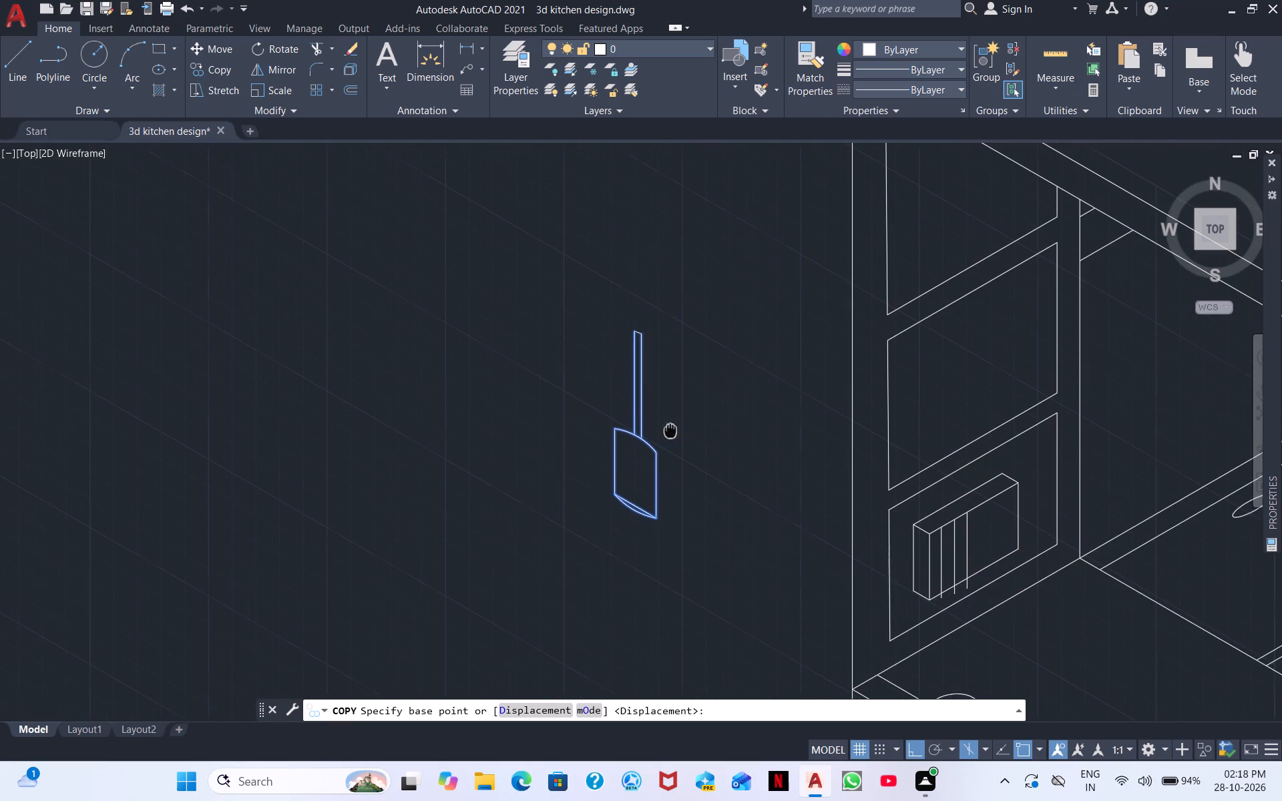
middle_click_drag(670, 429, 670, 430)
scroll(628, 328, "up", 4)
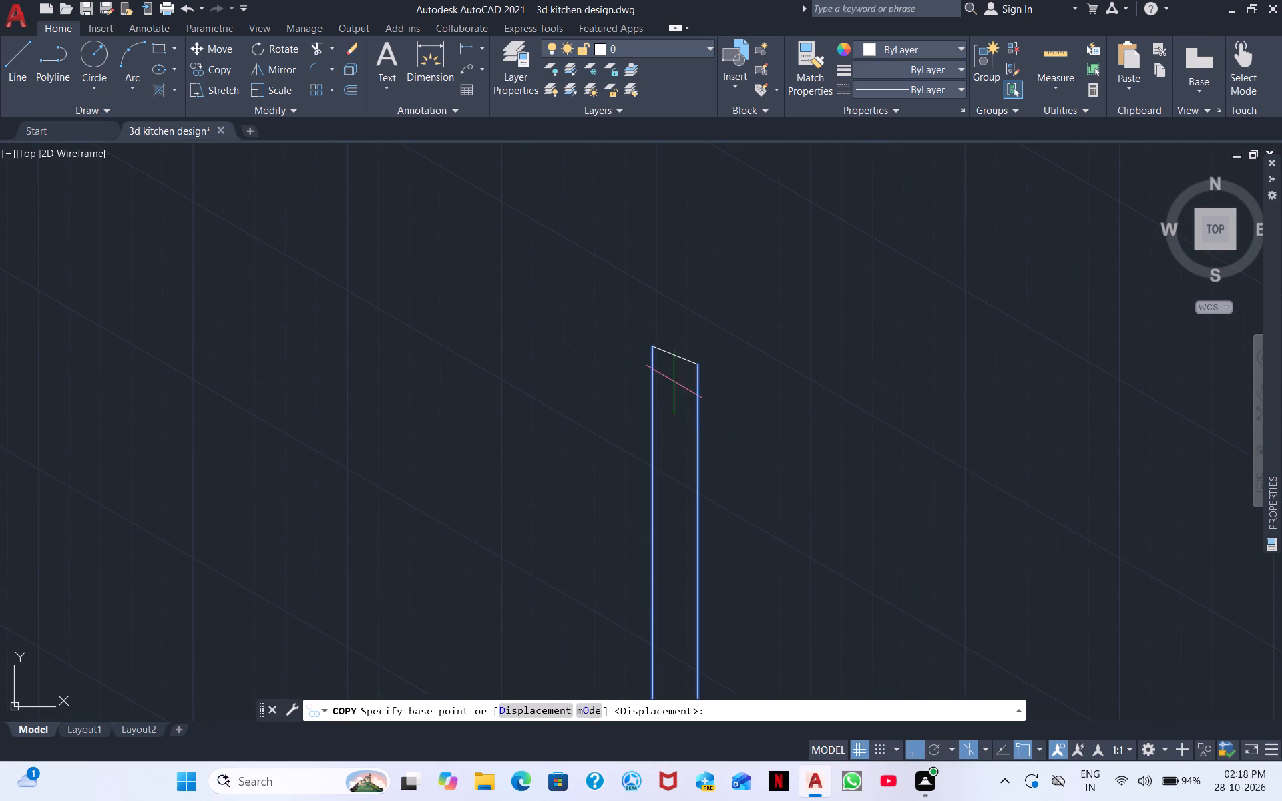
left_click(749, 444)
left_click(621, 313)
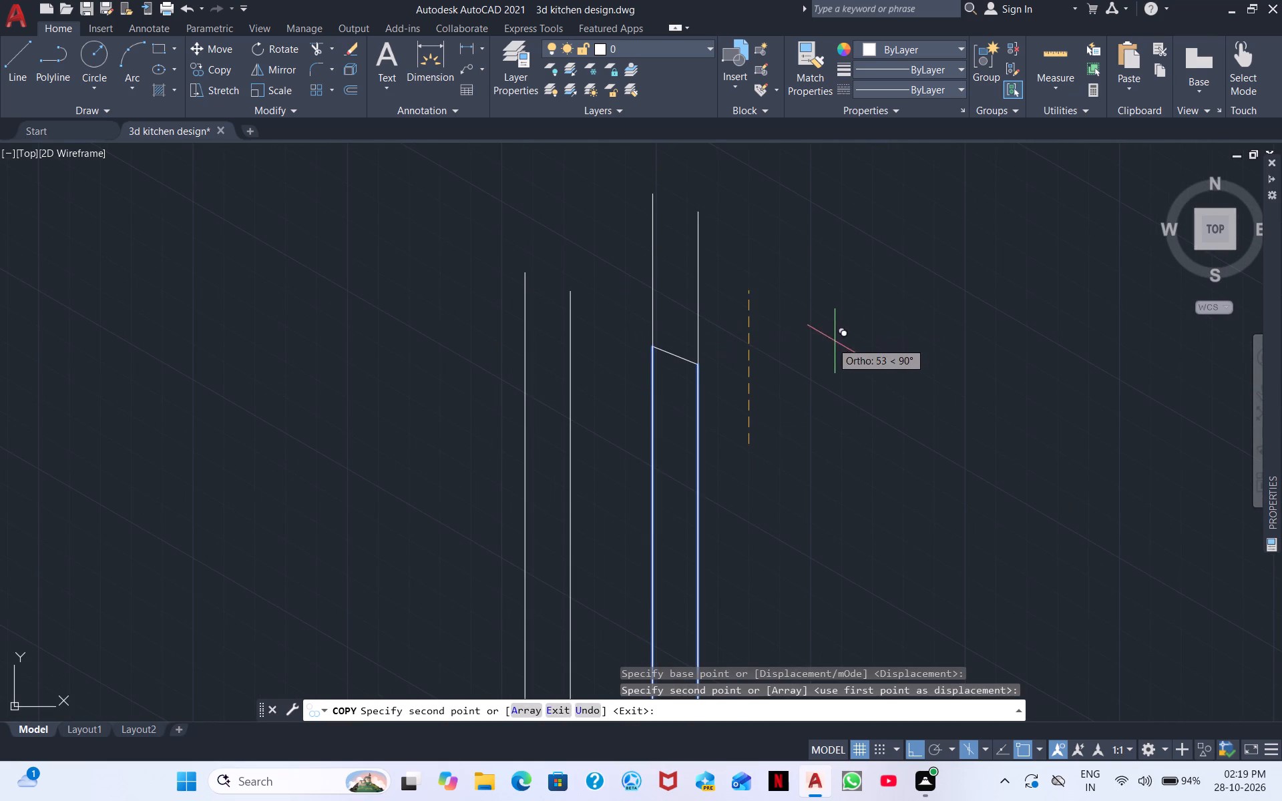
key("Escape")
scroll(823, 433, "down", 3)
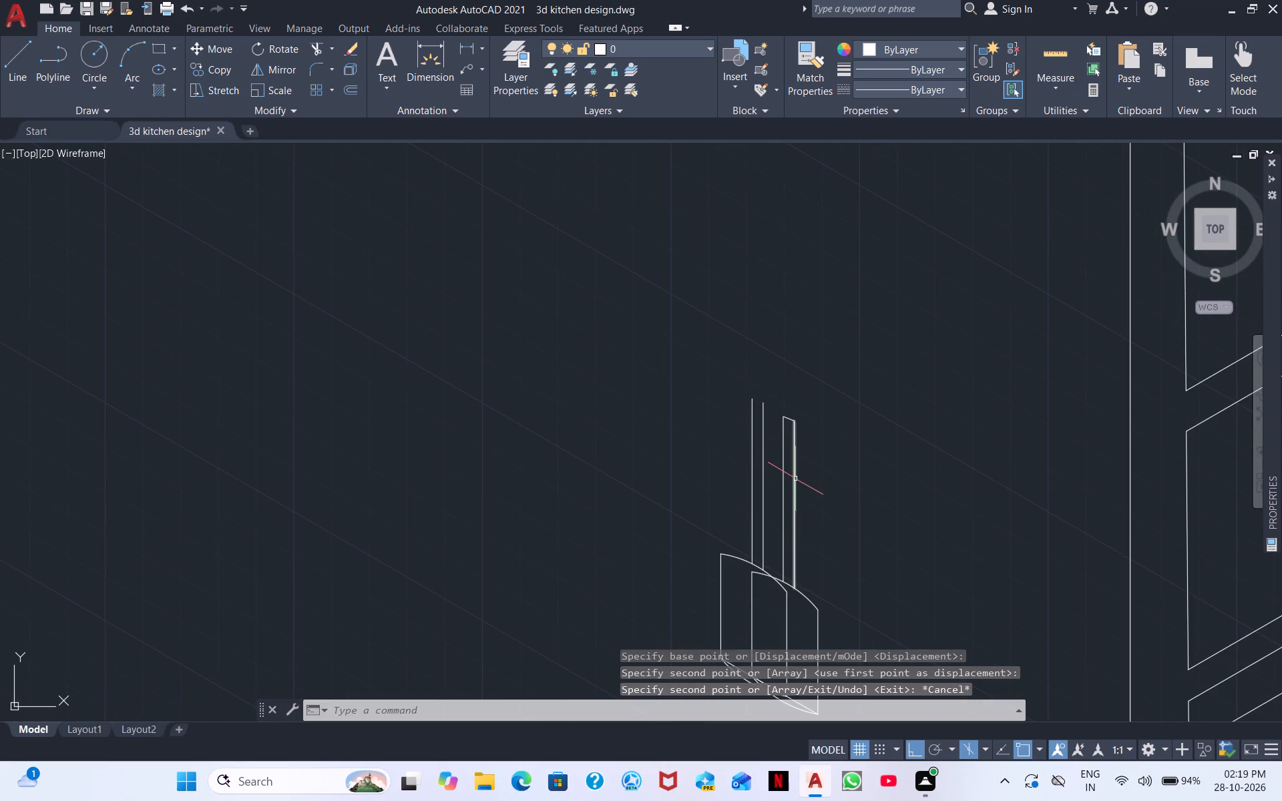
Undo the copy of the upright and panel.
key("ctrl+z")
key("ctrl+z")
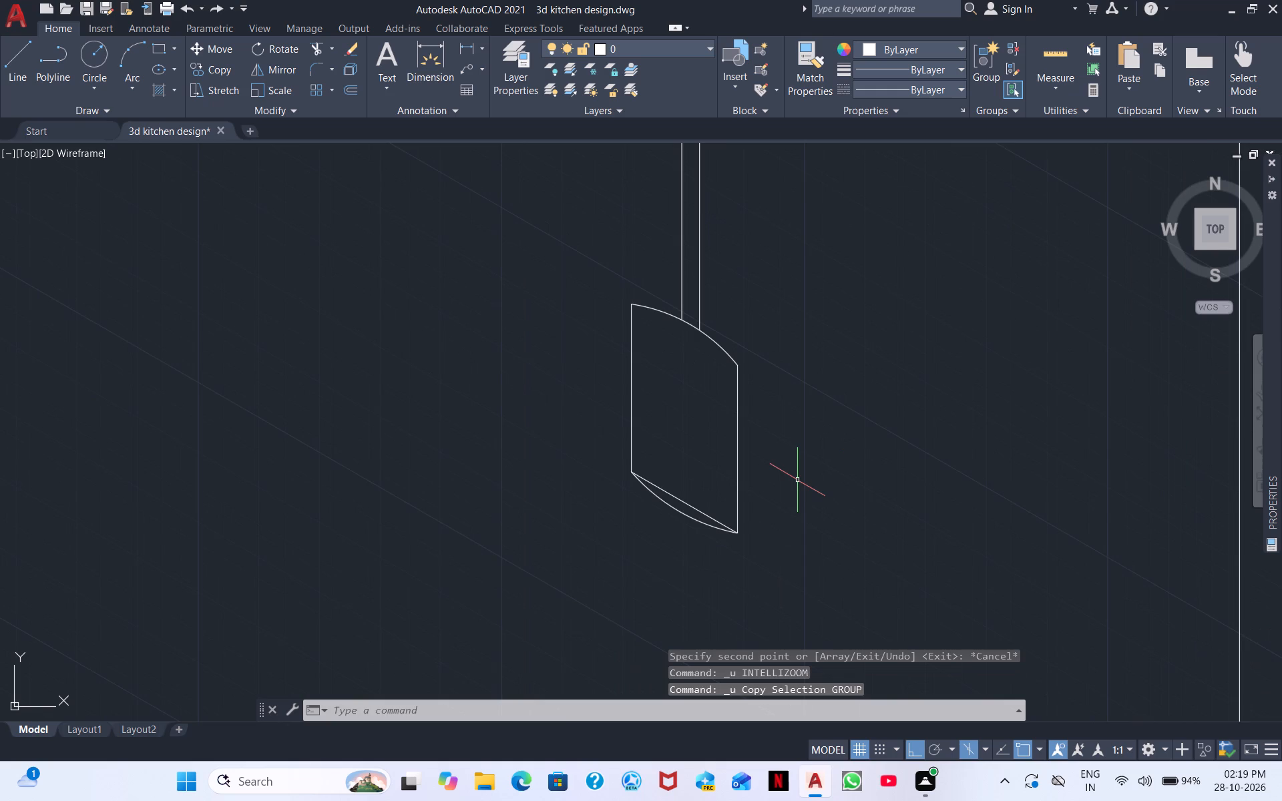
Copy the upright and panel from the upright's top left corner to the slab's underside at the shelf unit's right edge.
scroll(797, 480, "down", 1)
left_click_drag(772, 569, 774, 561)
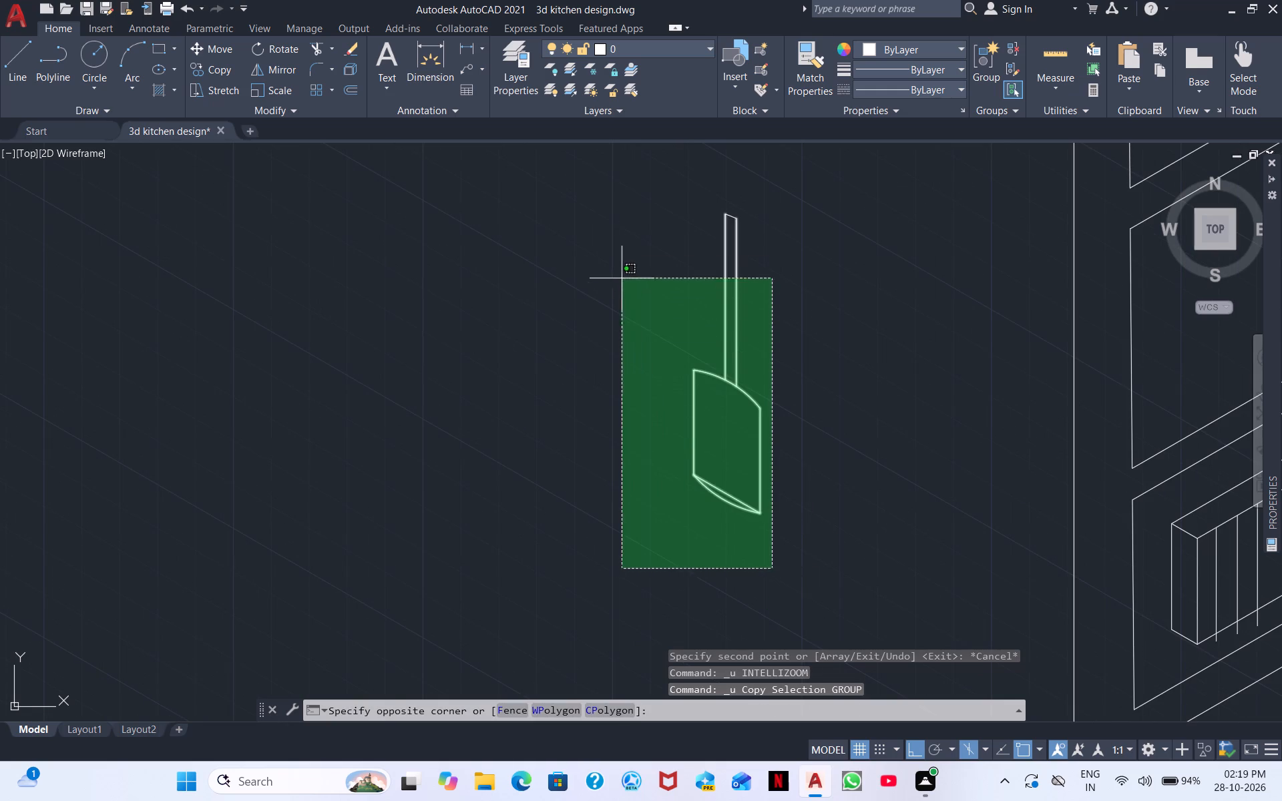
left_click(605, 198)
right_click(664, 392)
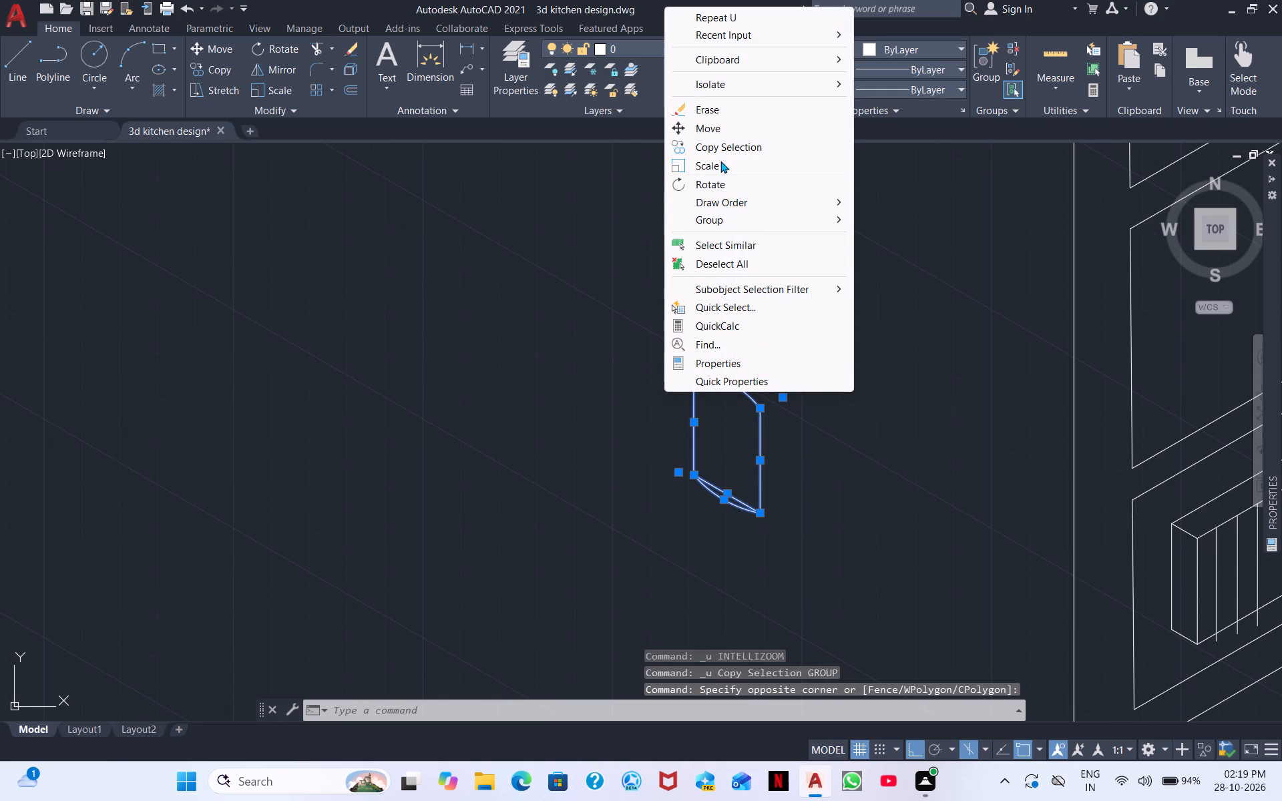
left_click(725, 149)
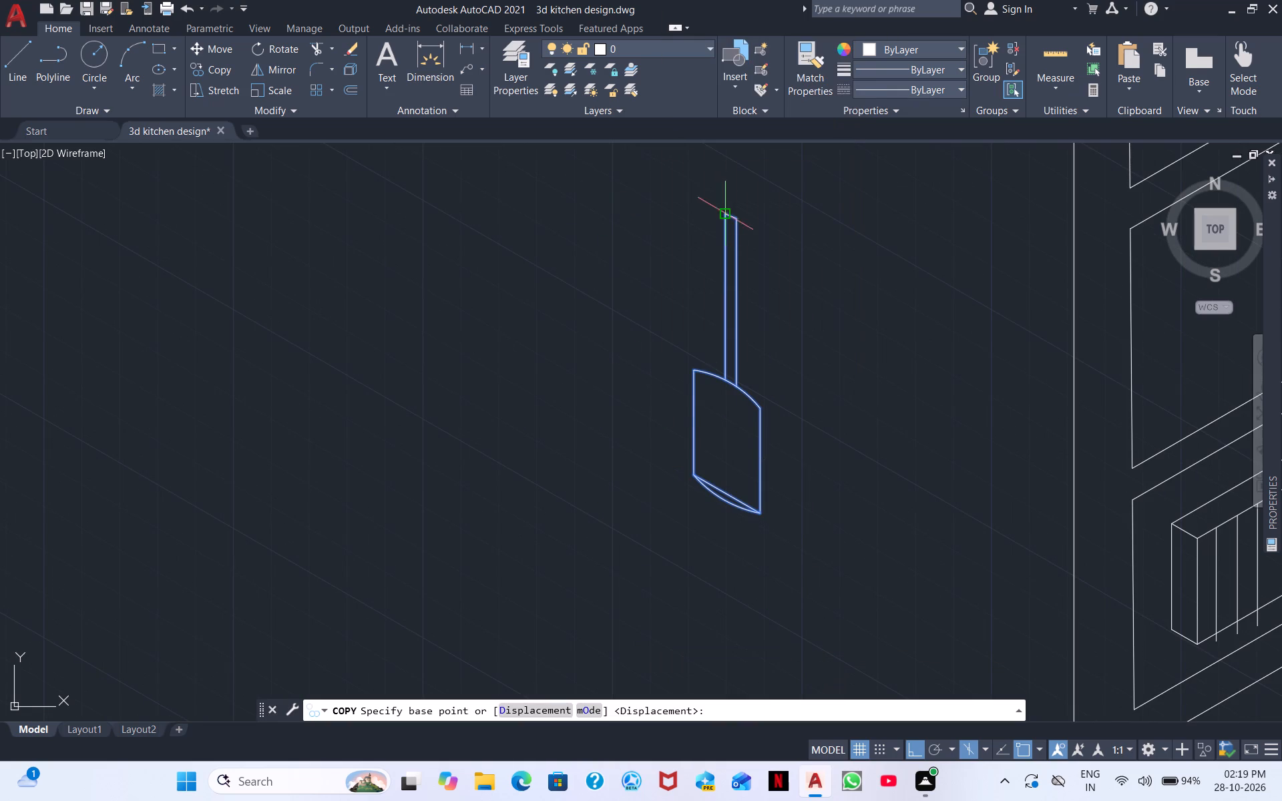
left_click(721, 211)
middle_click_drag(1198, 351, 634, 322)
scroll(644, 326, "down", 2)
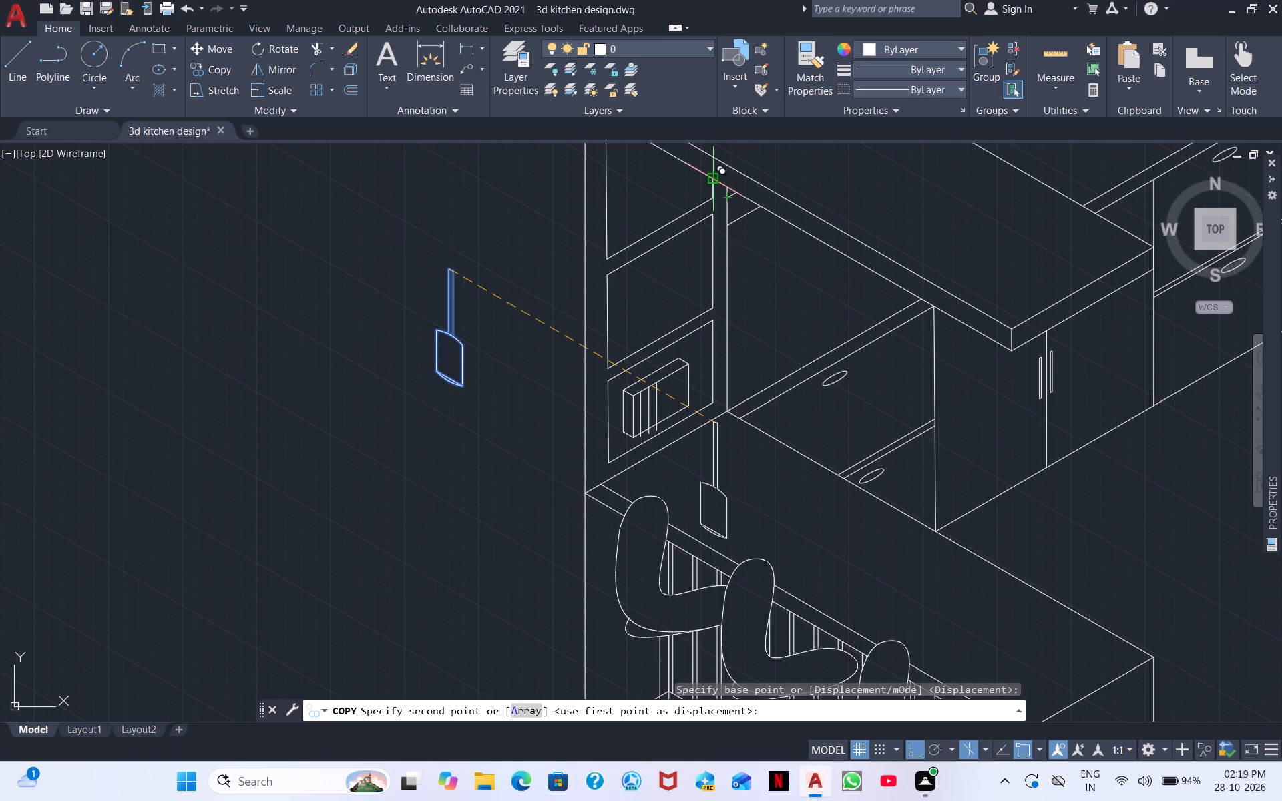
left_click(730, 181)
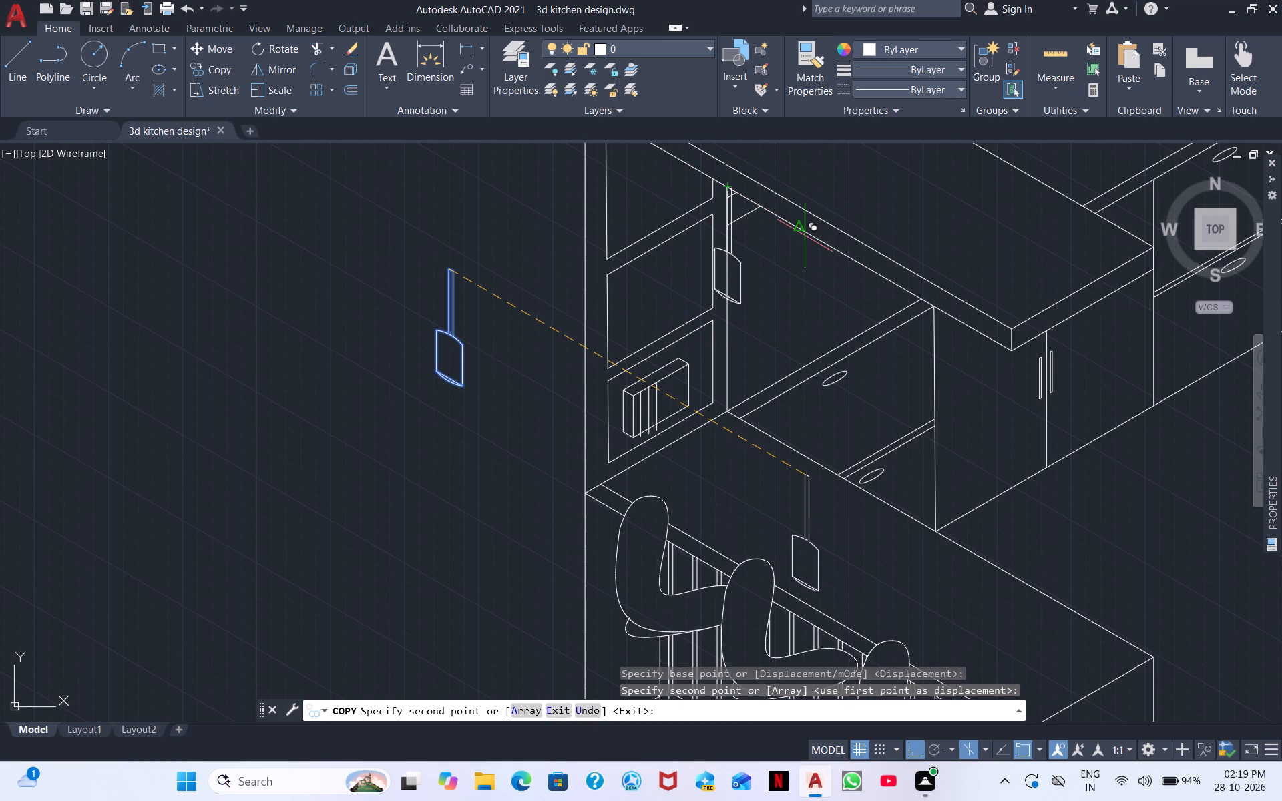
Place three more copies of the upright and panel along the slab's lower edge, roughly evenly spaced toward its front corner.
left_click(803, 236)
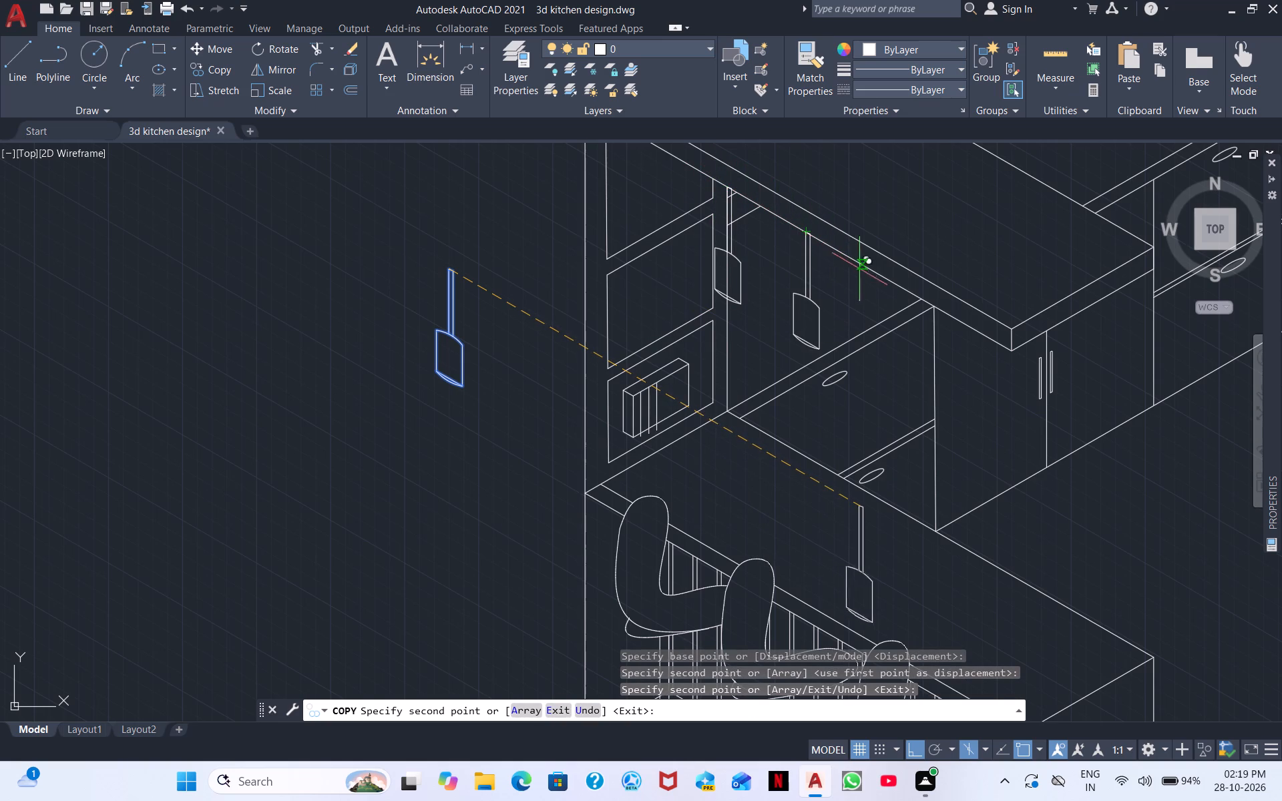
left_click(880, 276)
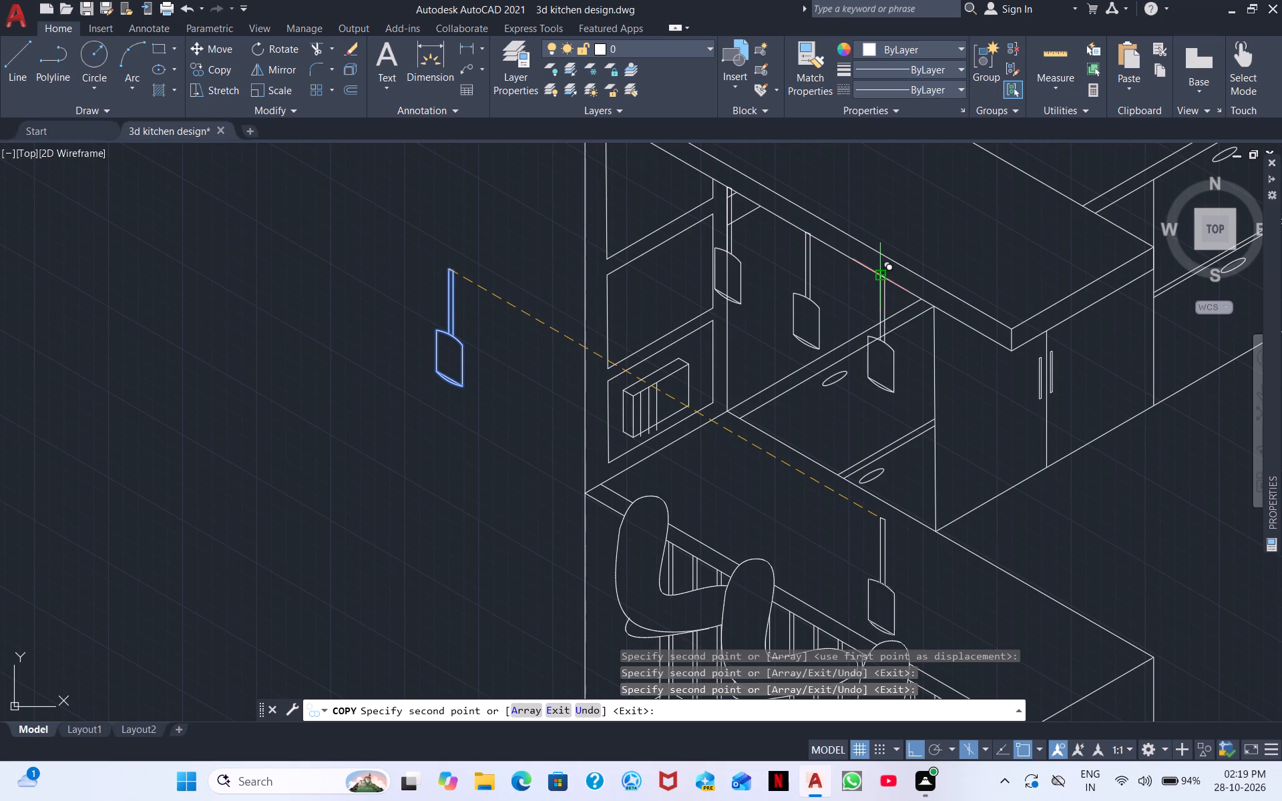
left_click(965, 322)
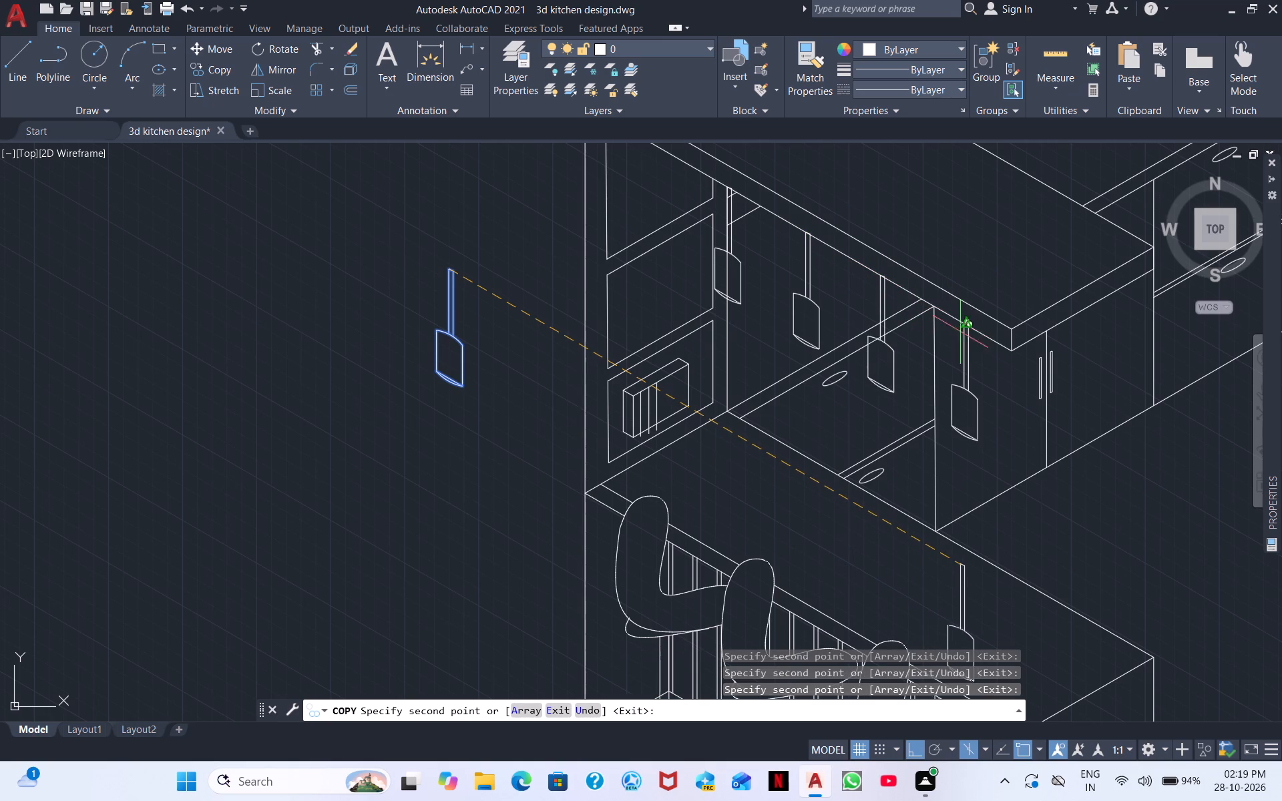
key("Escape")
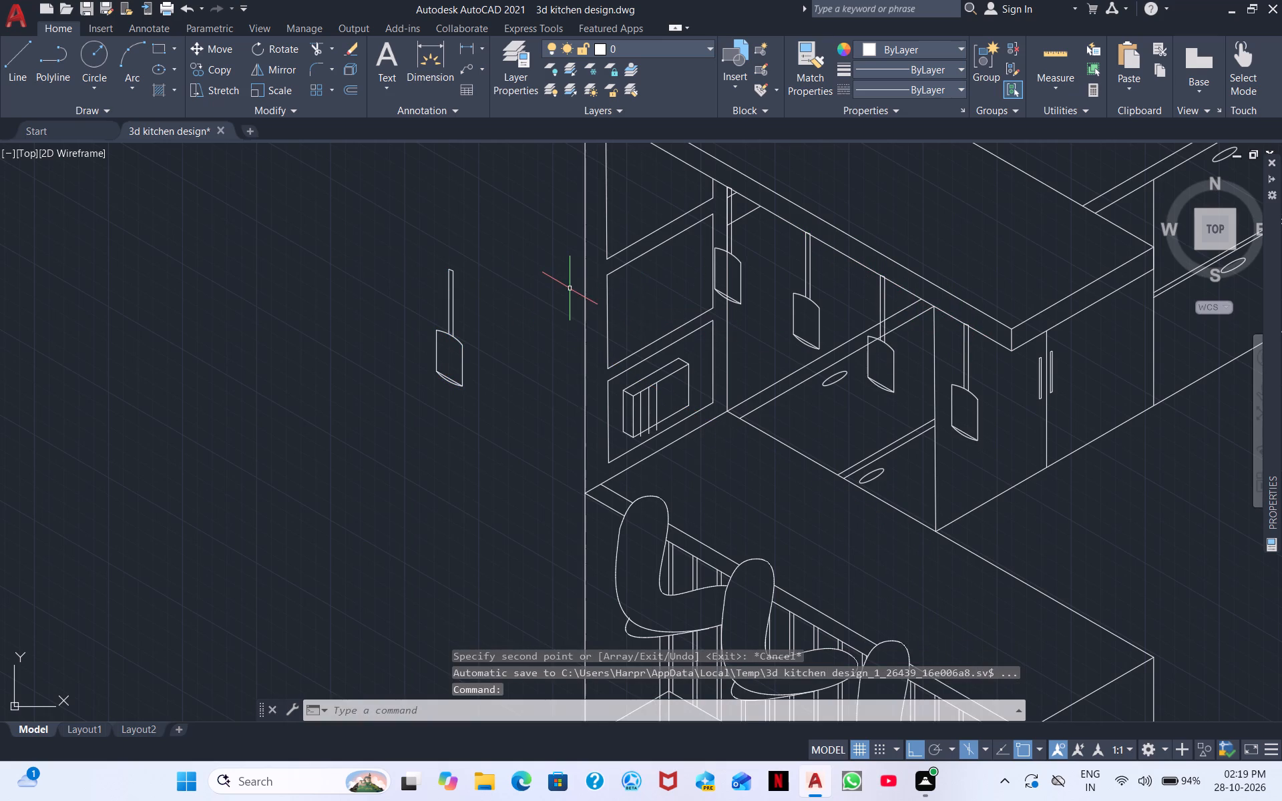
Trim the slab's lower edge between the two sides of the second hanging upright.
scroll(568, 288, "up", 2)
scroll(568, 288, "down", 2)
scroll(629, 307, "down", 1)
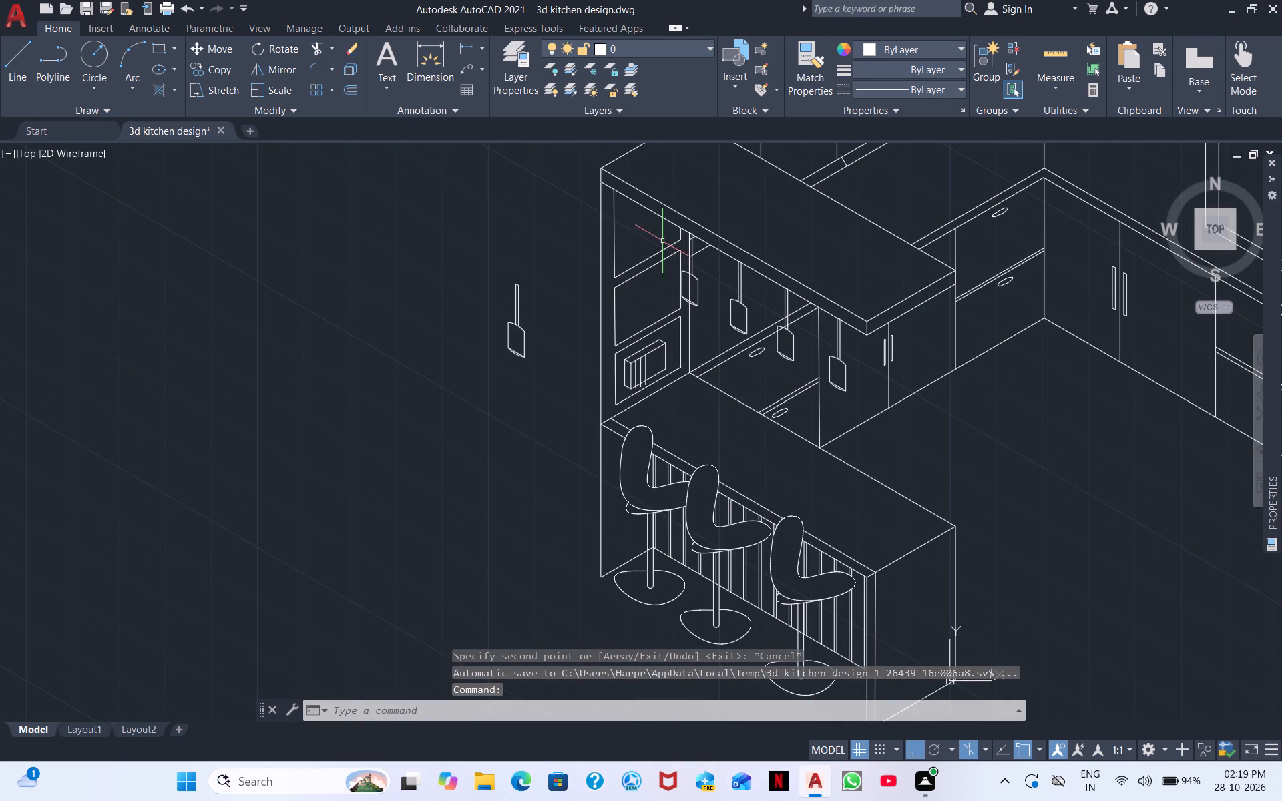
left_click(314, 45)
scroll(828, 240, "up", 4)
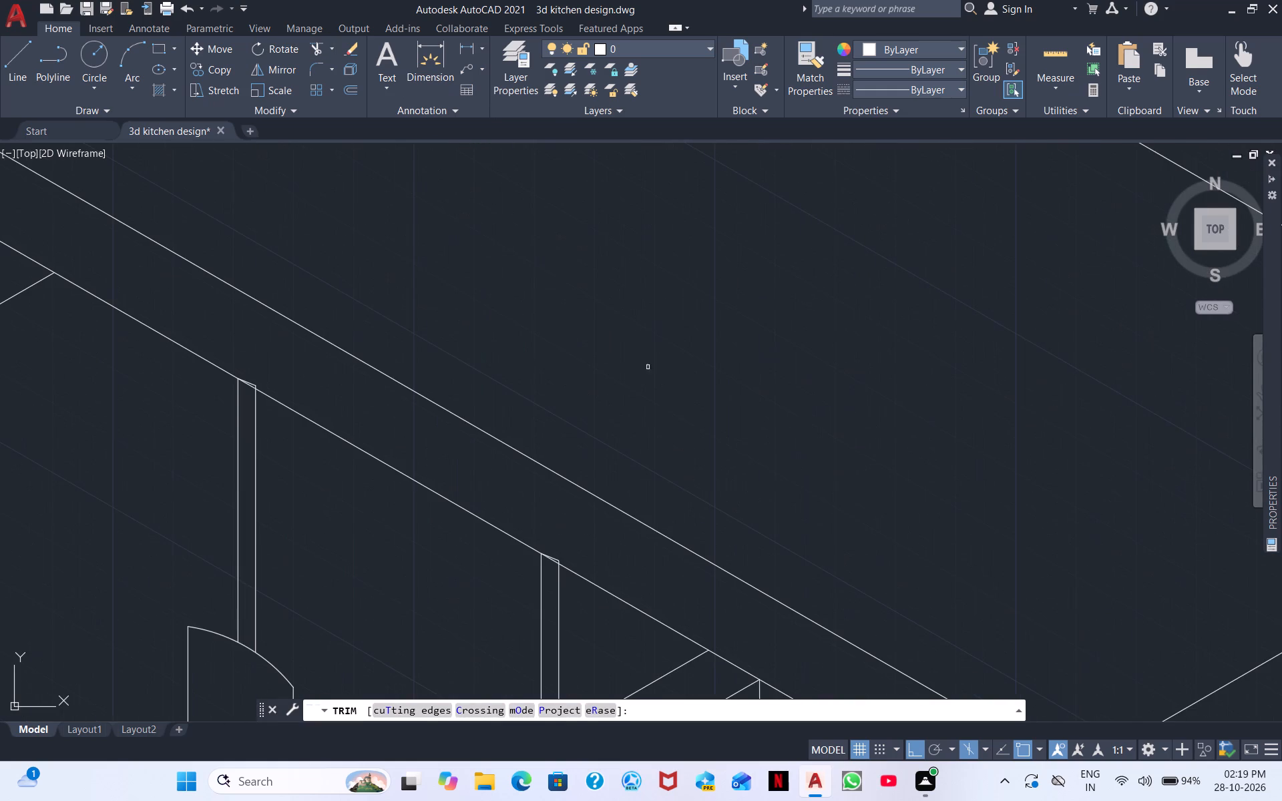
scroll(397, 483, "up", 2)
middle_click_drag(232, 333, 285, 331)
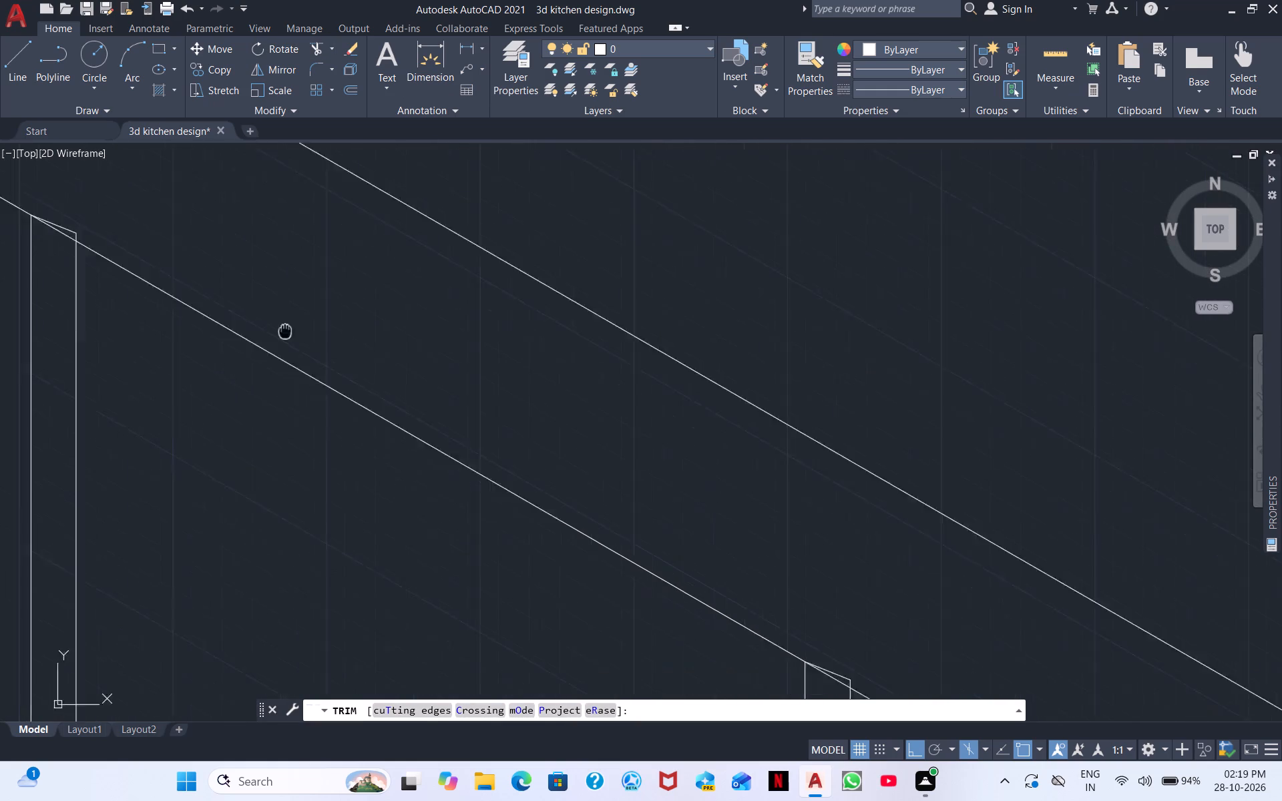
middle_click_drag(285, 331, 800, 325)
left_click(592, 227)
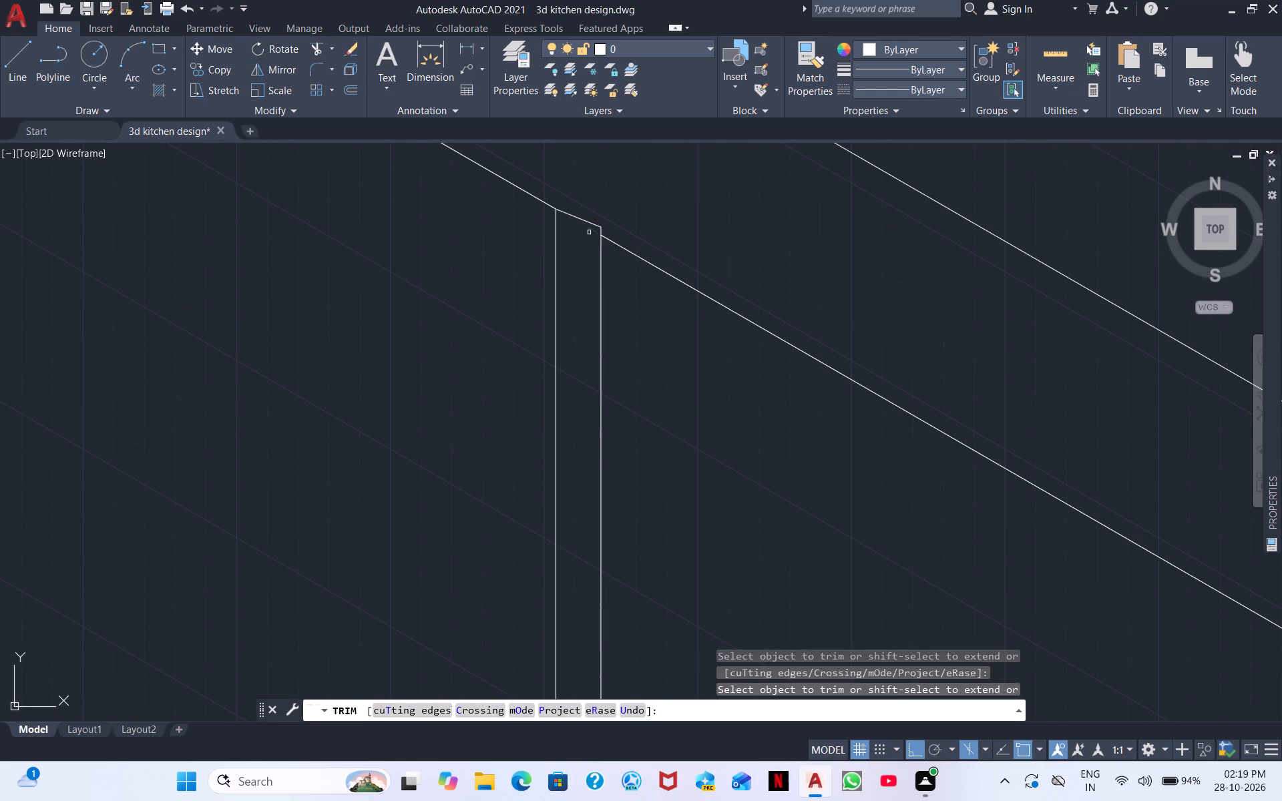
Trim the slab's lower edge between the sides of the third and fourth hanging uprights.
scroll(803, 272, "down", 2)
middle_click_drag(982, 358, 648, 198)
scroll(749, 365, "up", 4)
scroll(613, 231, "down", 2)
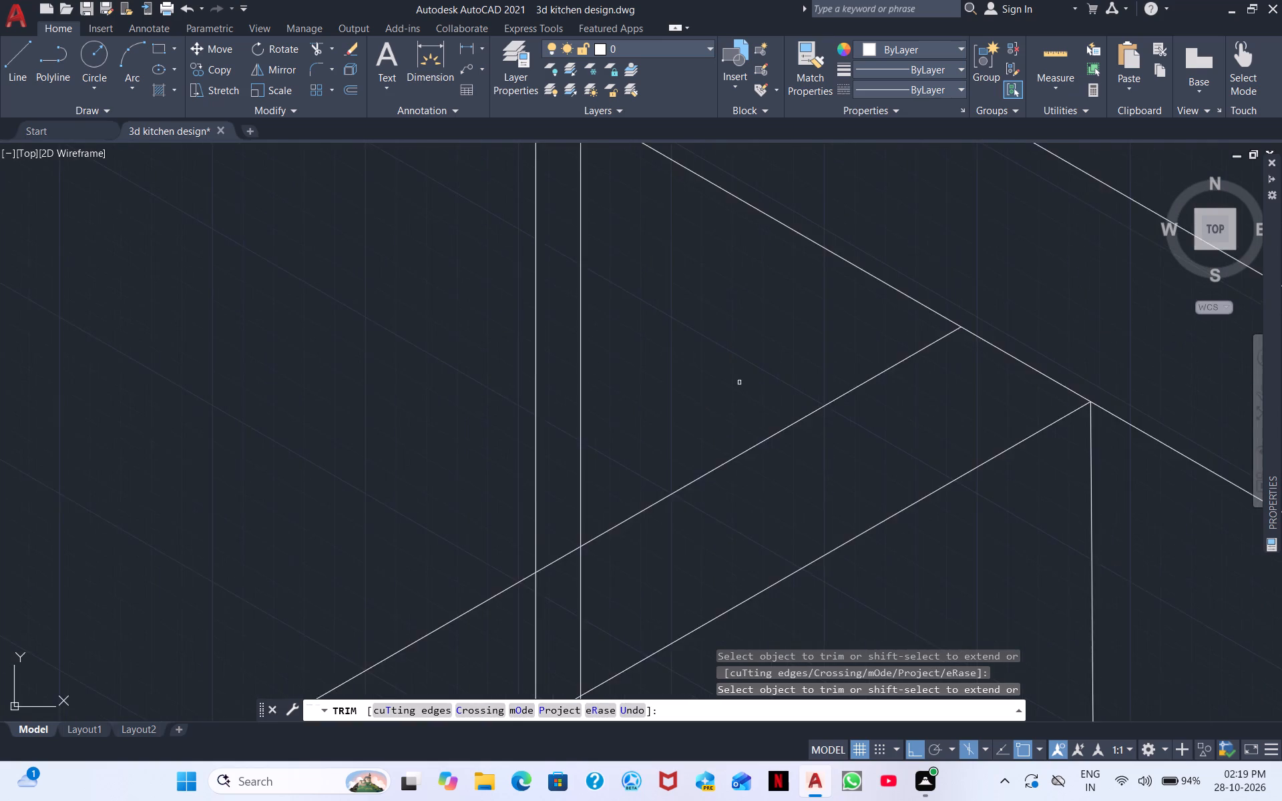
scroll(731, 382, "down", 2)
scroll(529, 239, "up", 1)
middle_click_drag(631, 246, 632, 387)
scroll(639, 380, "up", 2)
left_click(642, 352)
scroll(803, 366, "down", 3)
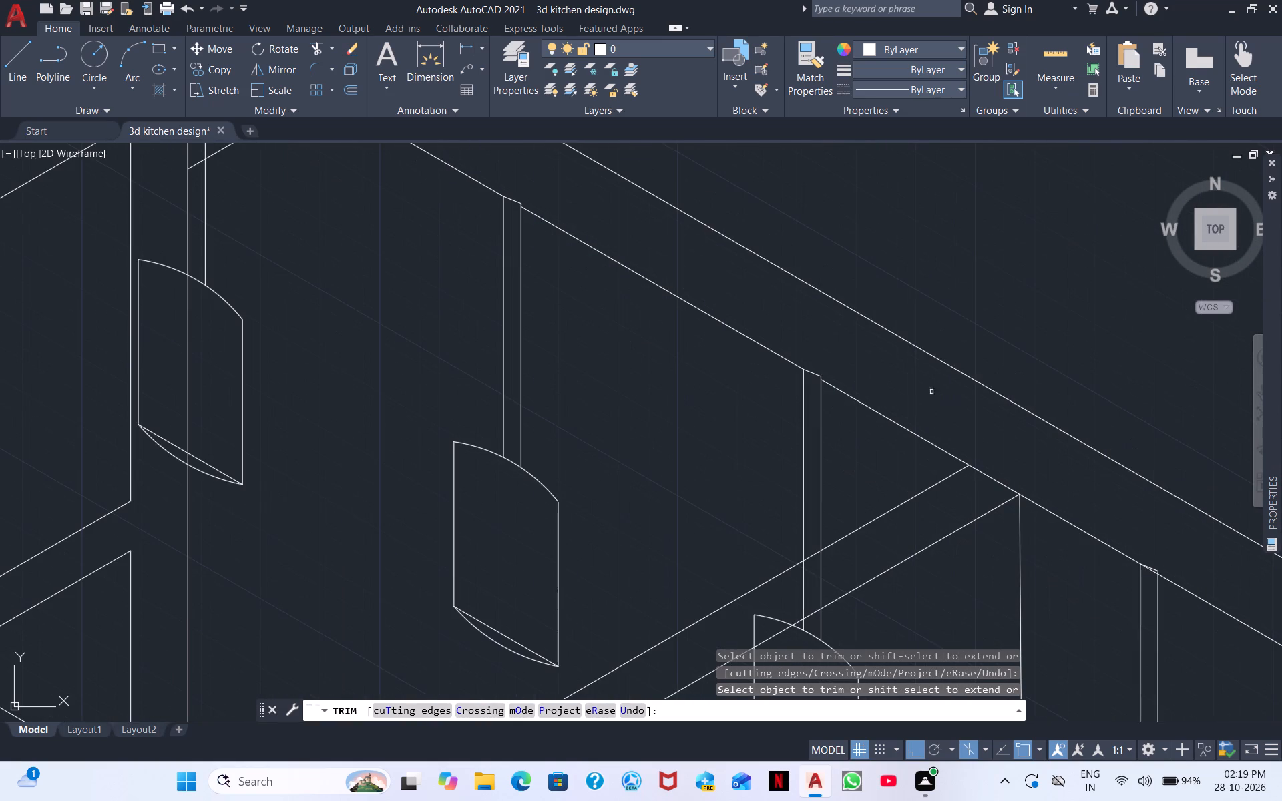
middle_click(594, 210)
middle_click_drag(847, 374, 550, 225)
scroll(854, 436, "up", 2)
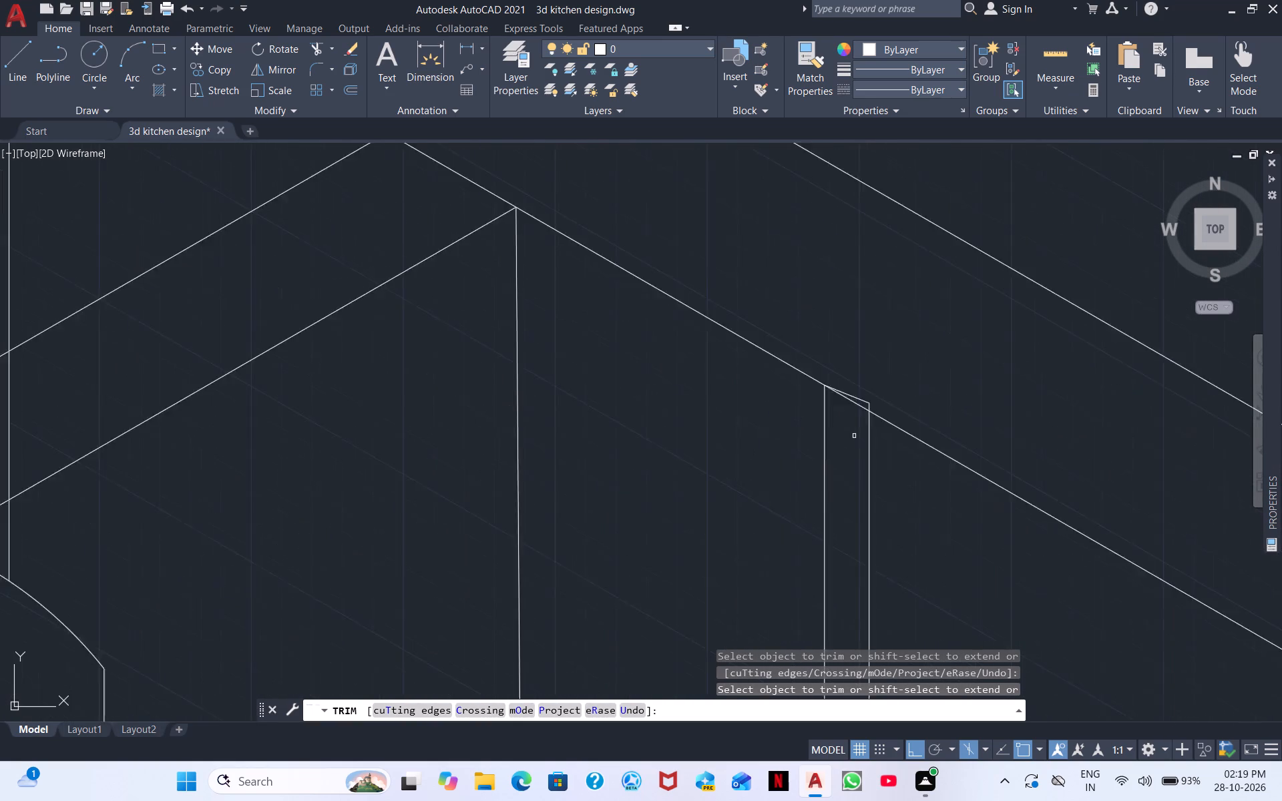
scroll(854, 436, "up", 3)
left_click_drag(882, 319, 861, 355)
Trim the slanting cabinet top edges where they pass behind the third hanging panel and its upright.
scroll(851, 364, "down", 3)
middle_click(851, 364)
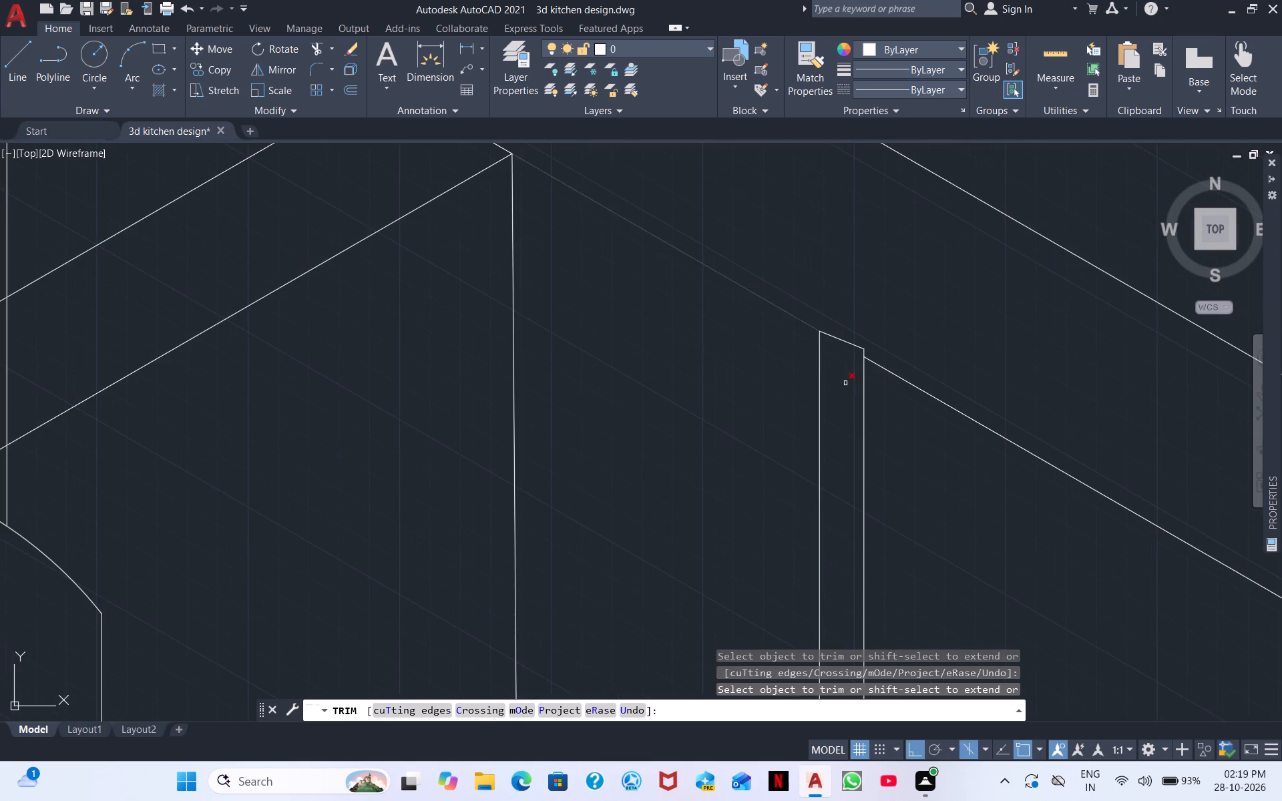
middle_click_drag(1057, 493, 763, 228)
scroll(904, 349, "down", 3)
middle_click_drag(886, 444, 922, 401)
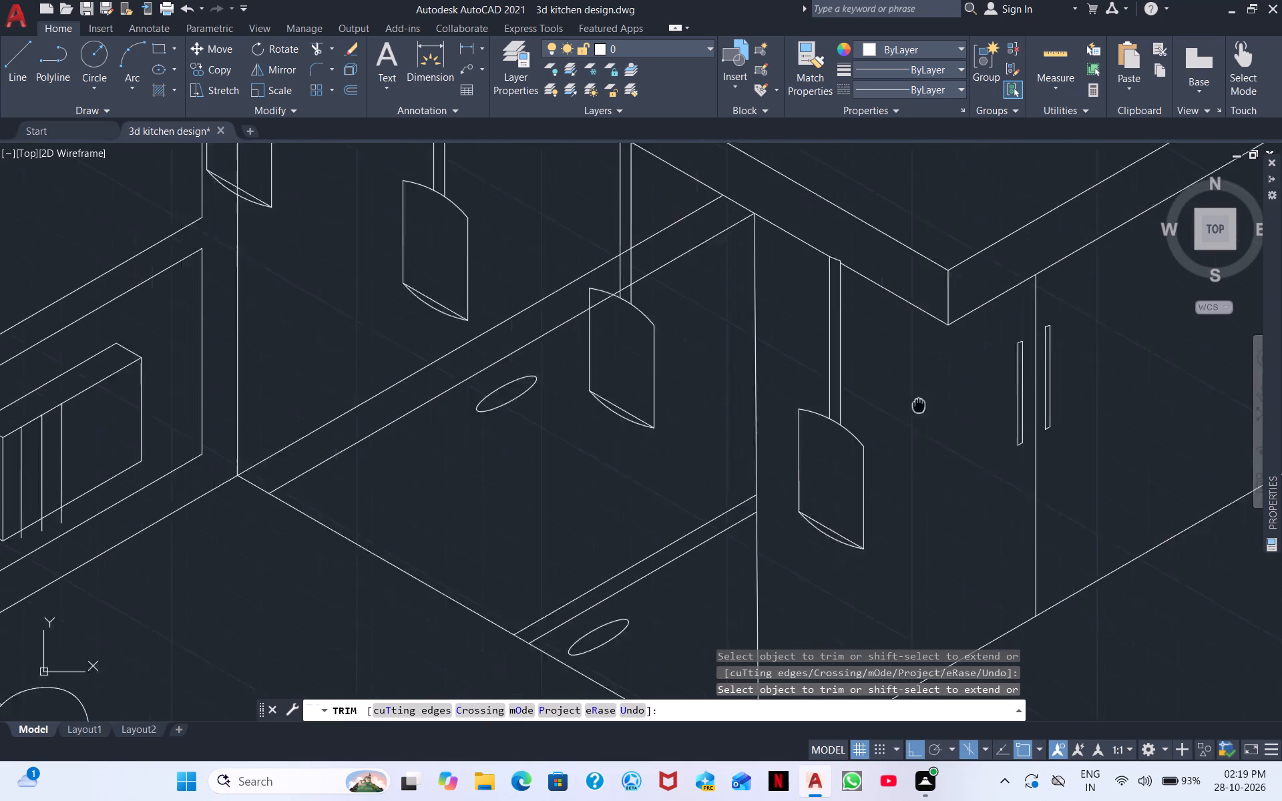
middle_click_drag(922, 401, 992, 326)
scroll(686, 268, "up", 2)
left_click(651, 148)
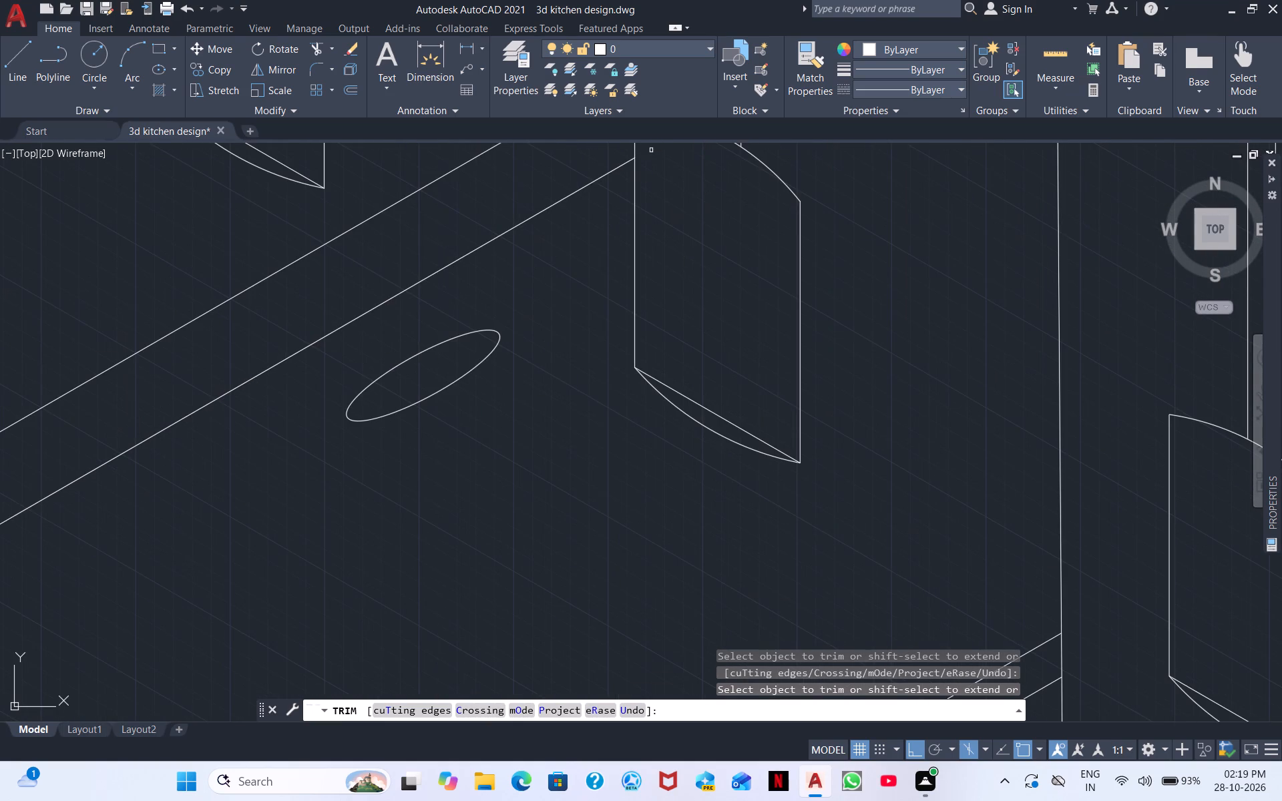
scroll(710, 300, "down", 2)
middle_click_drag(716, 326, 692, 474)
scroll(704, 334, "up", 3)
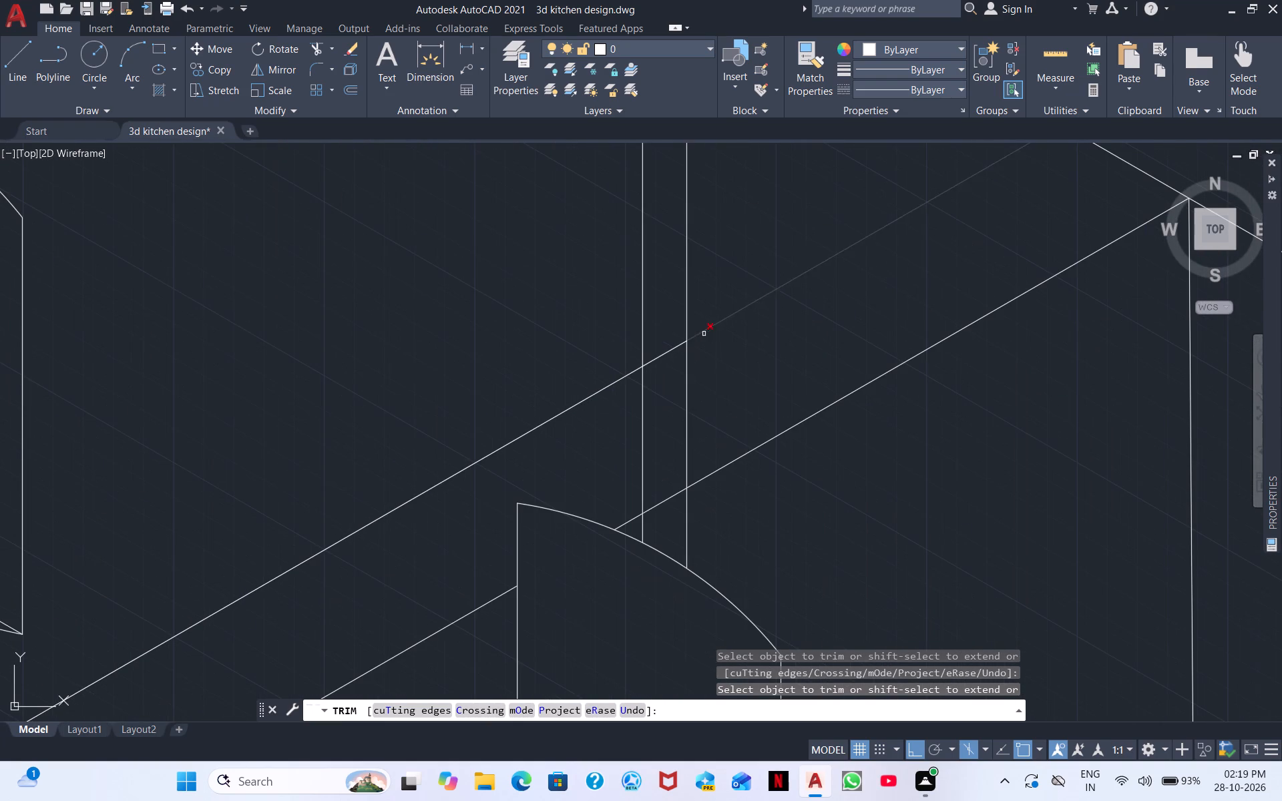
left_click_drag(664, 336, 673, 517)
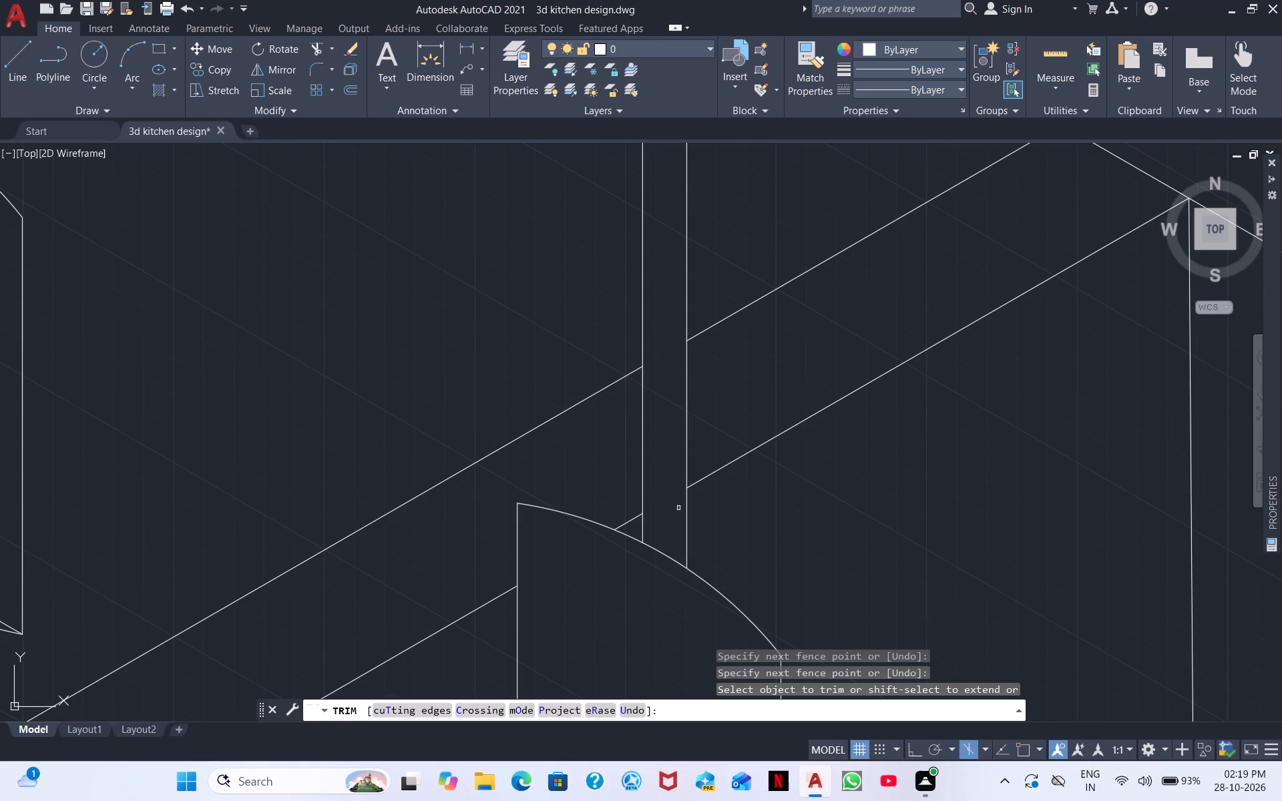
Trim the shelf unit's vertical edge where it crosses the first hanging panel.
scroll(520, 297, "down", 2)
middle_click_drag(425, 290, 819, 427)
scroll(819, 427, "down", 2)
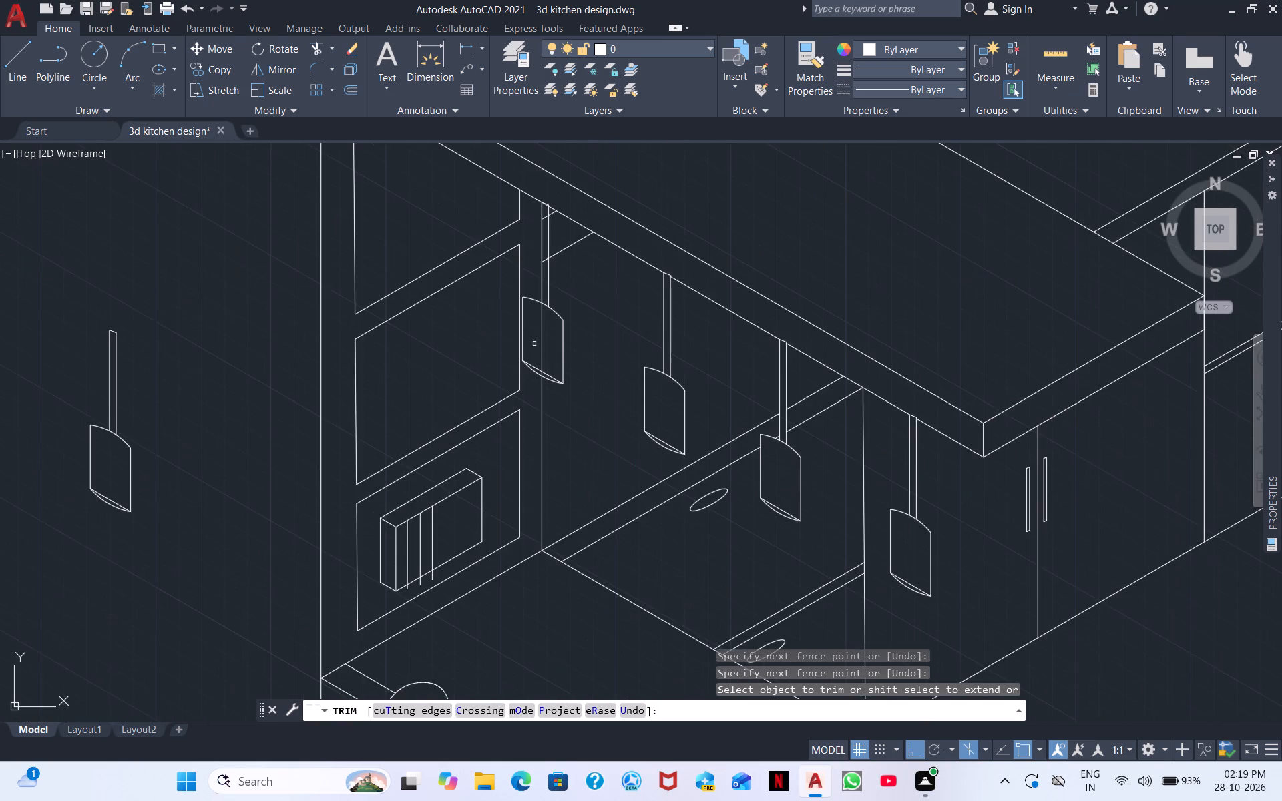
scroll(541, 319, "up", 3)
left_click_drag(532, 318, 552, 345)
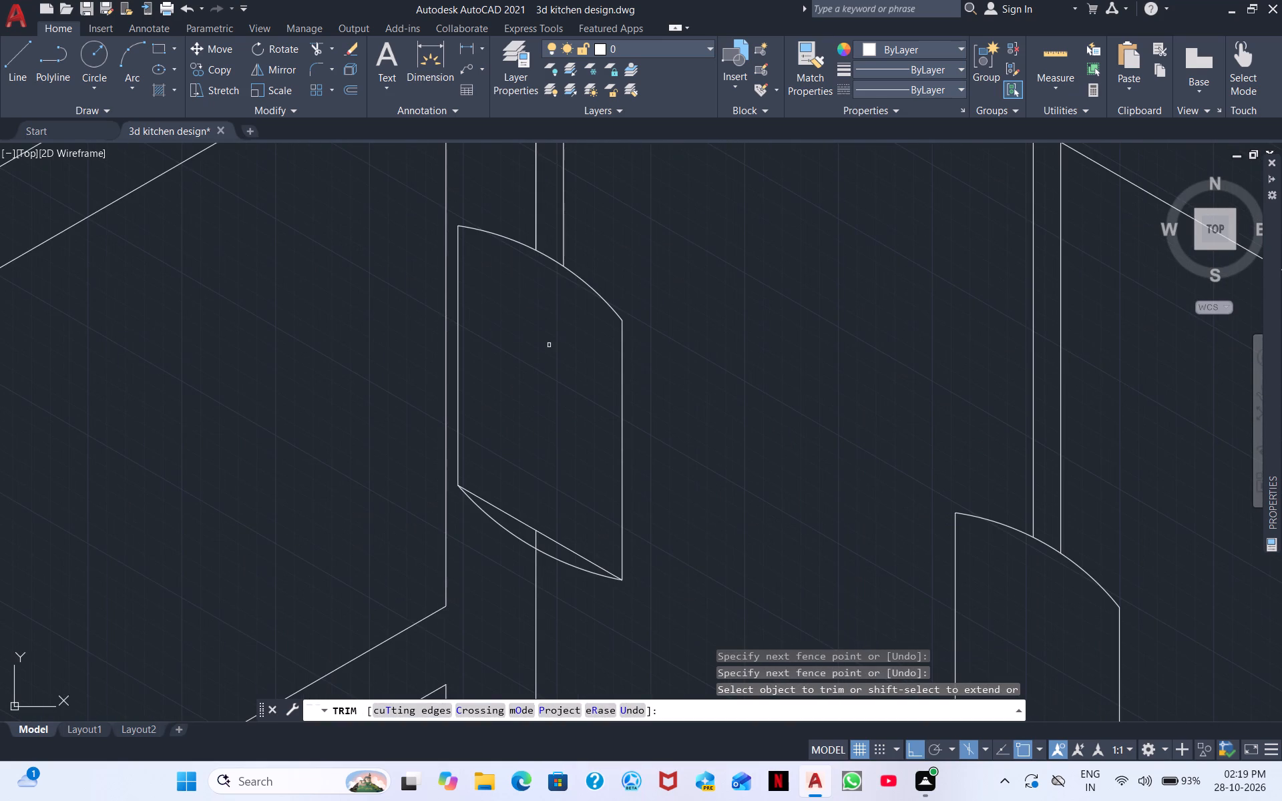
Trim the two short slanting lines where they pass behind the first hanging upright.
scroll(549, 344, "down", 2)
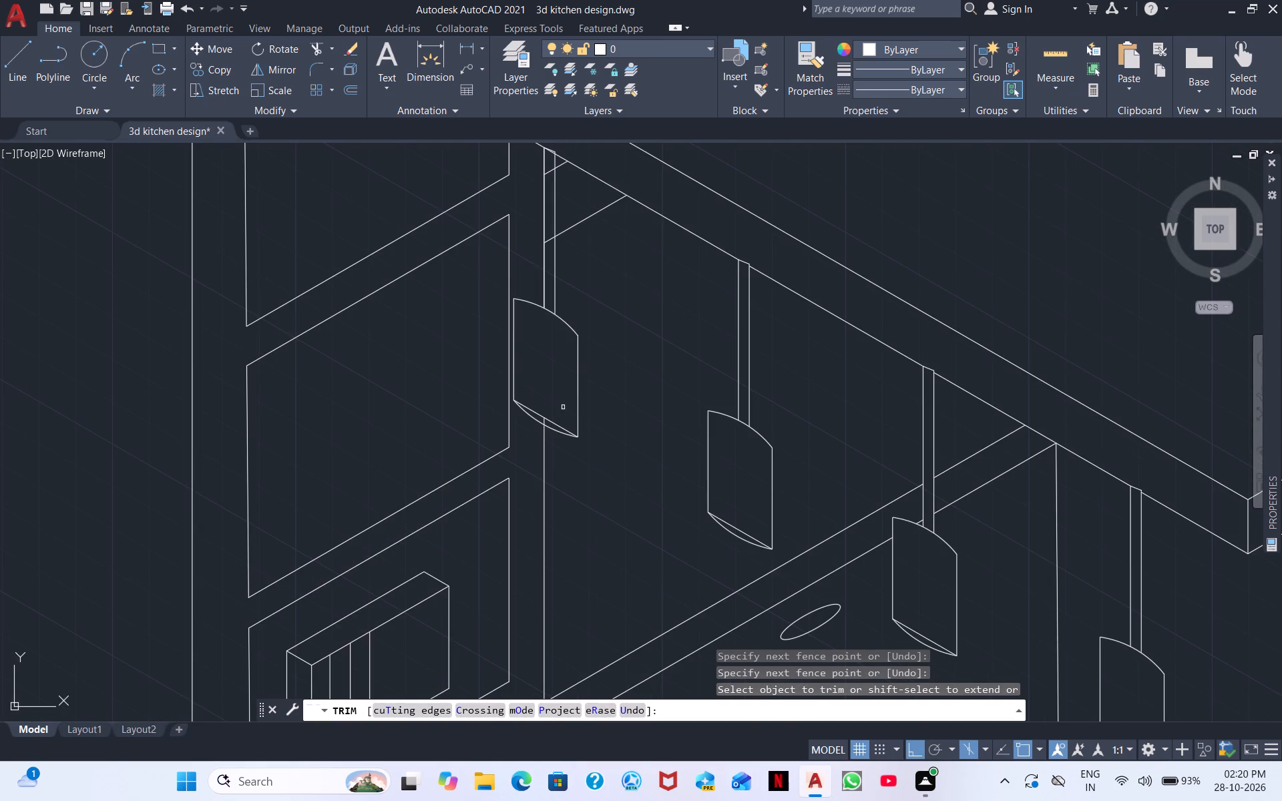
scroll(546, 142, "up", 5)
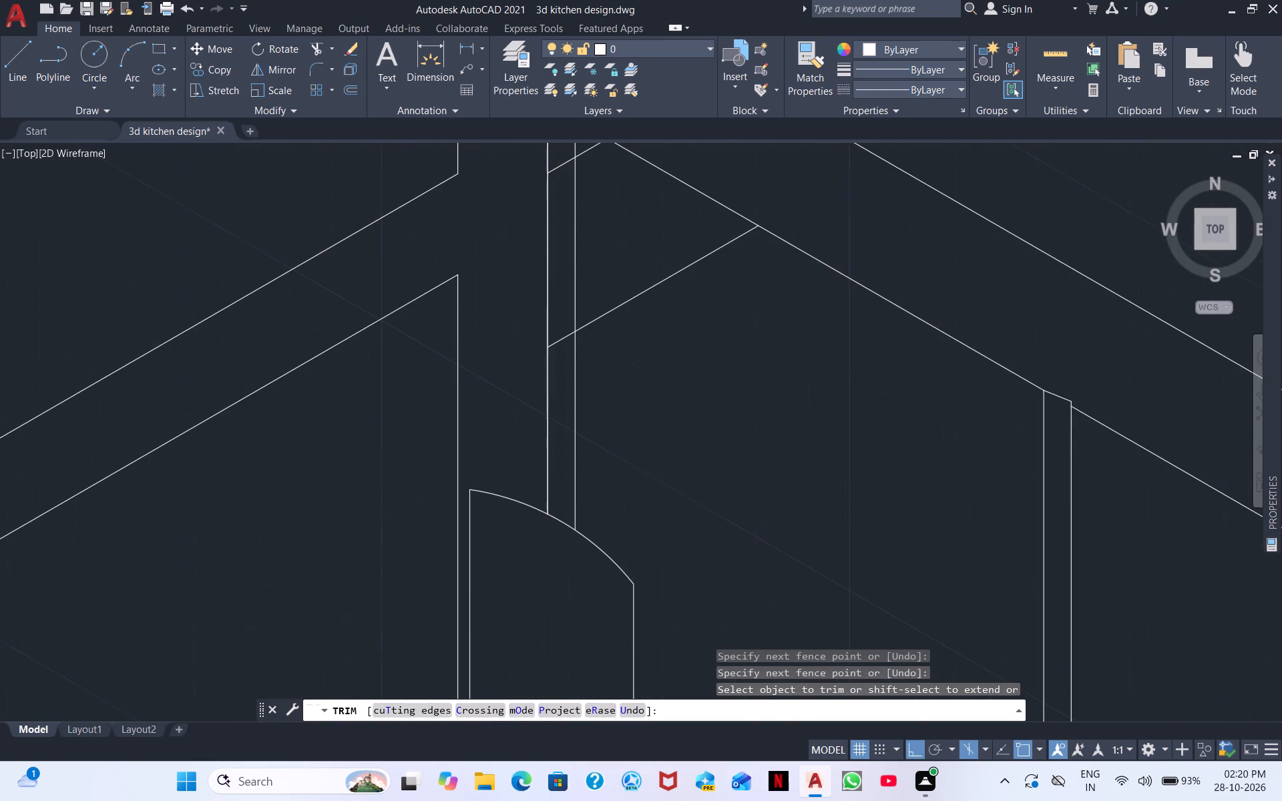
left_click_drag(564, 155, 554, 335)
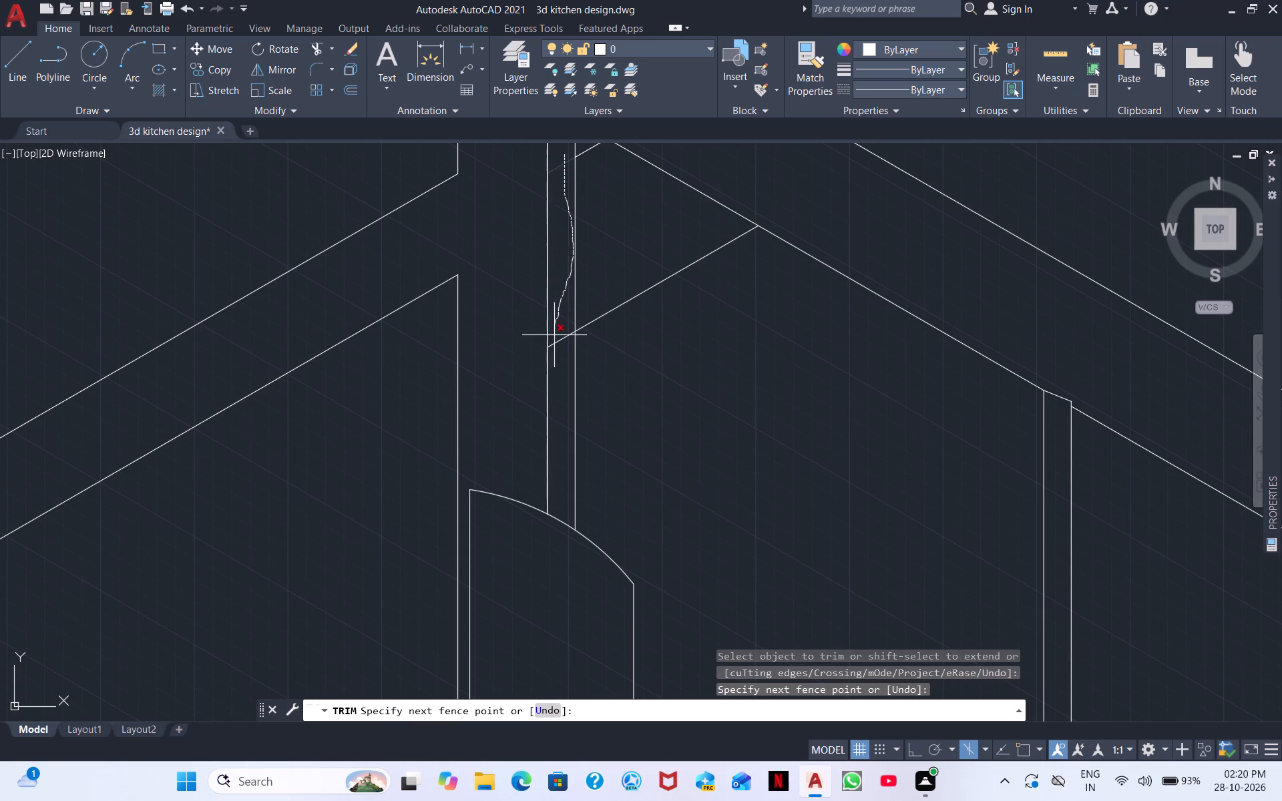
left_click_drag(554, 335, 558, 355)
Trim the first upright's slanted top that projects above the slab's lower edge.
scroll(683, 390, "down", 3)
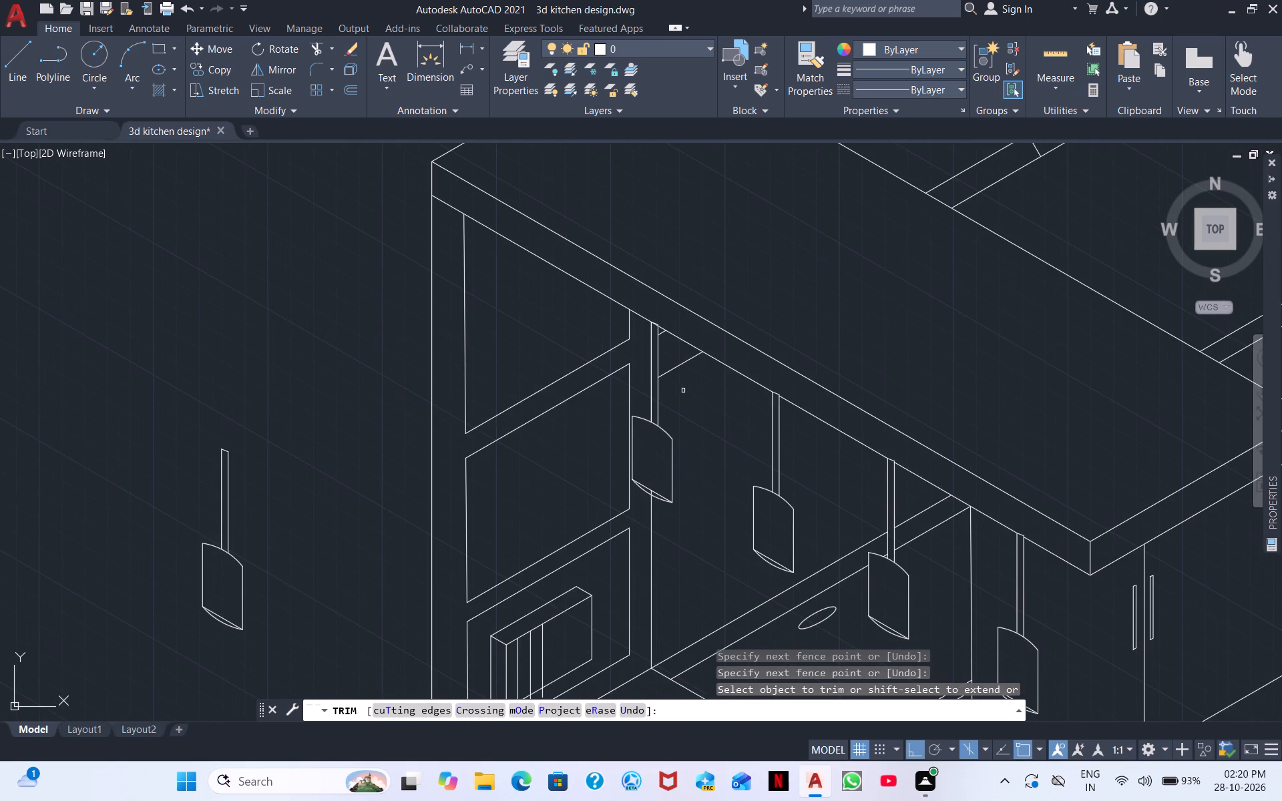
scroll(680, 377, "up", 3)
middle_click_drag(681, 396, 740, 615)
scroll(646, 356, "up", 3)
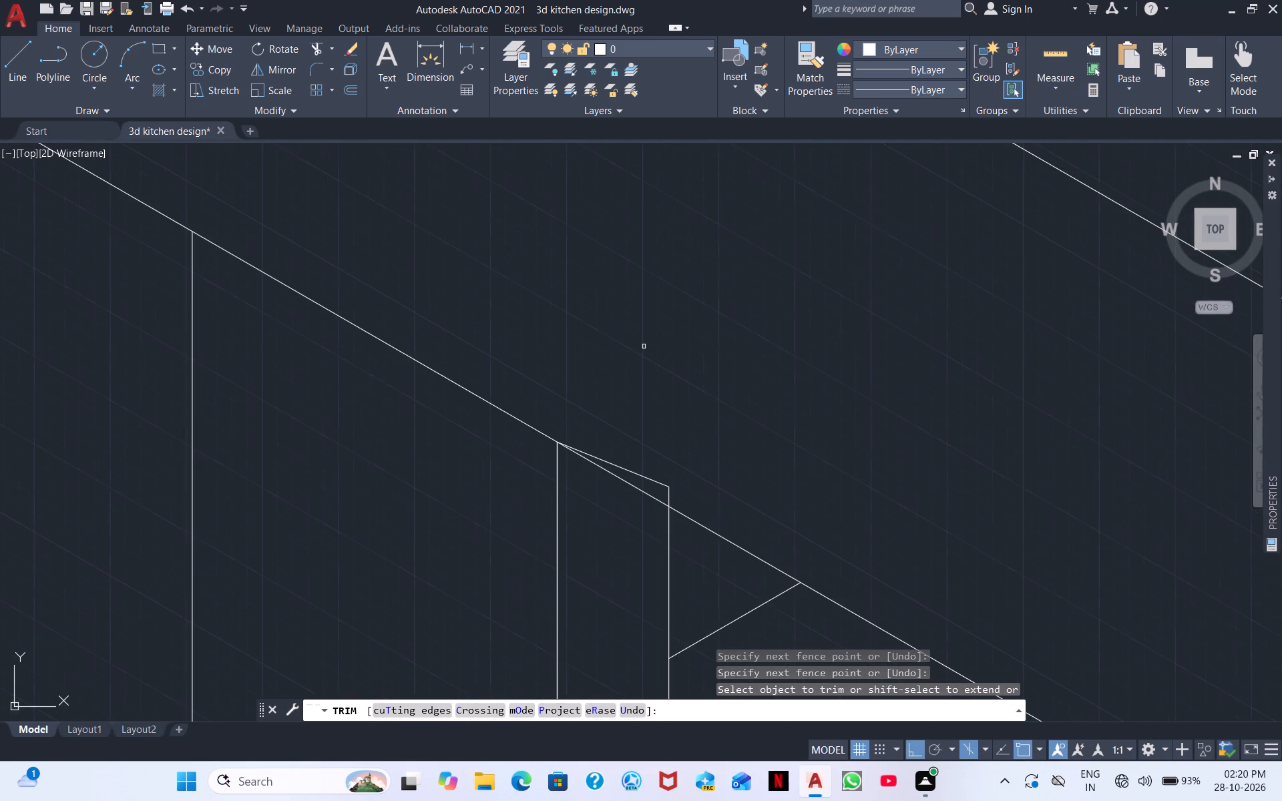
left_click_drag(640, 471, 675, 495)
Trim the vertical edge between the straight and curved bottom lines of the first hanging panel, and finish trimming.
middle_click_drag(797, 509, 768, 335)
scroll(771, 367, "down", 2)
scroll(791, 454, "down", 3)
middle_click_drag(821, 479, 825, 459)
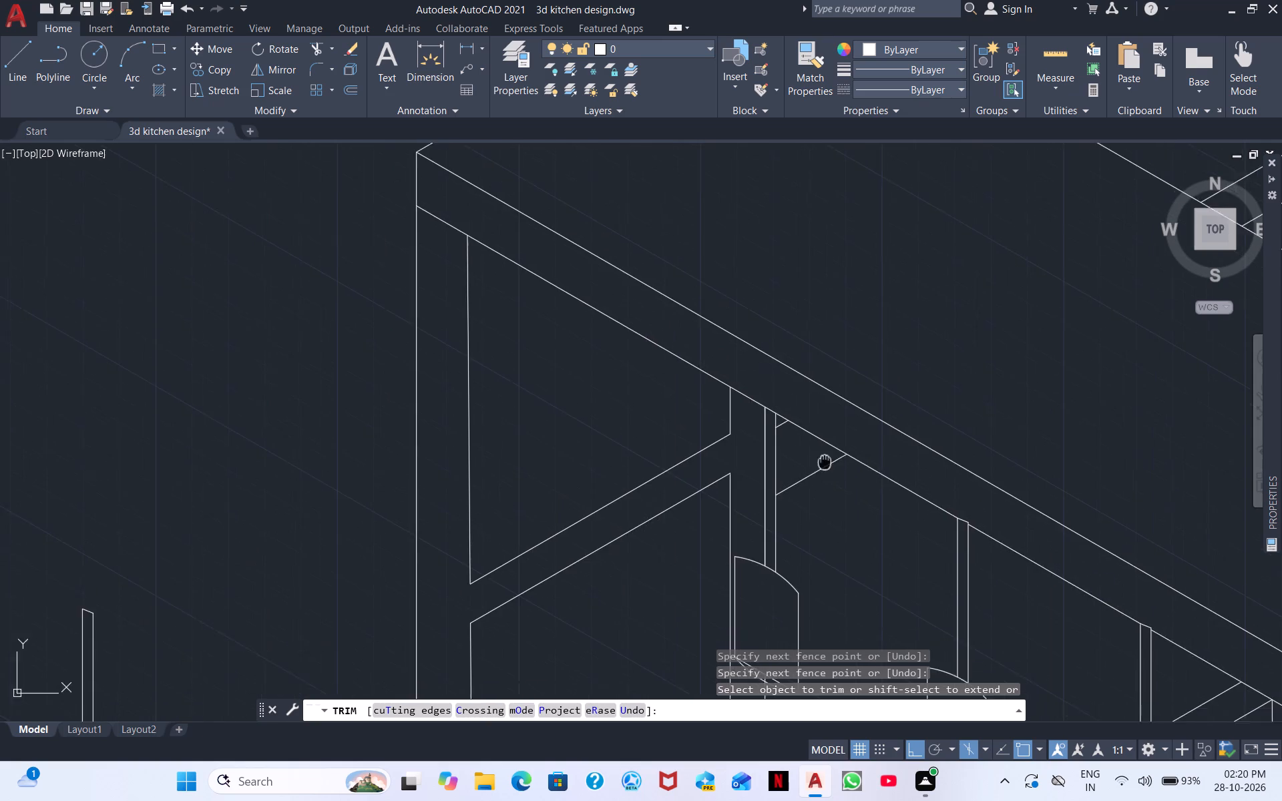
middle_click_drag(825, 459, 779, 254)
scroll(722, 447, "up", 5)
scroll(690, 403, "down", 4)
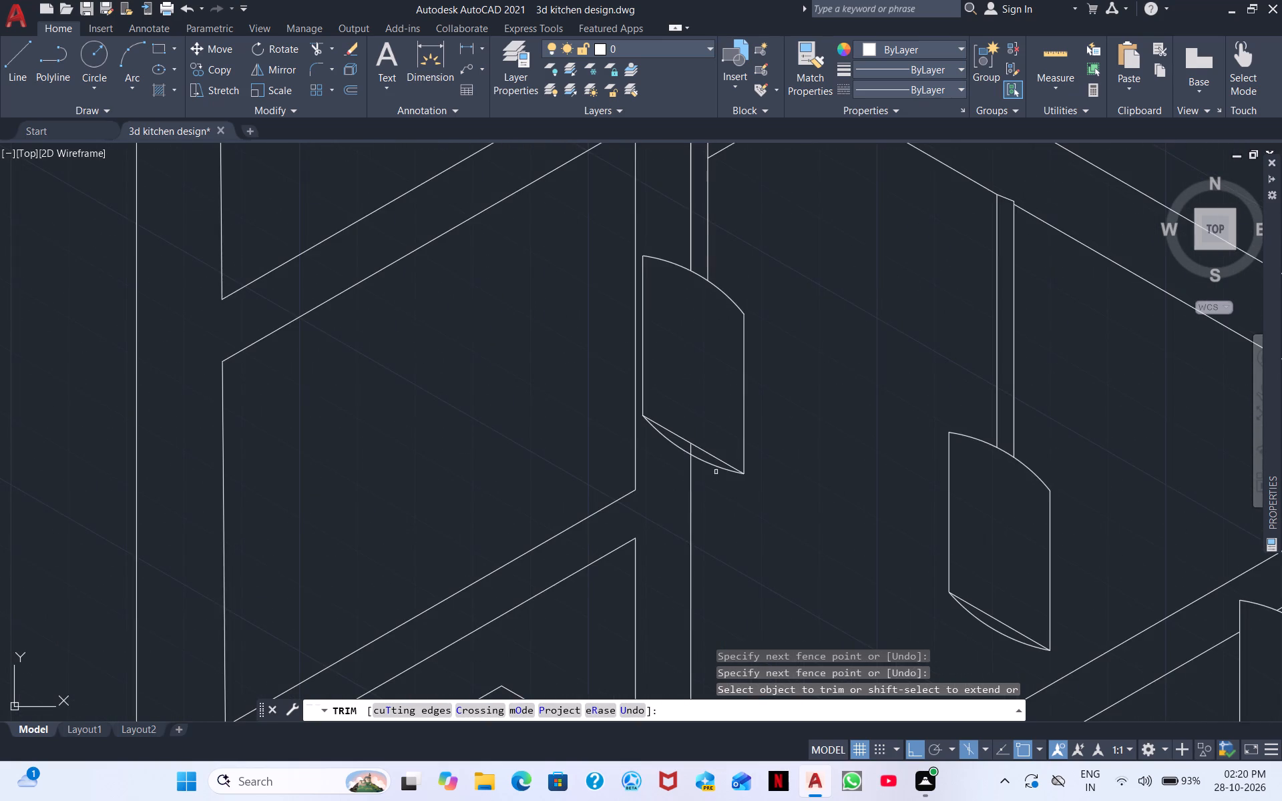
scroll(704, 456, "up", 3)
left_click_drag(672, 438, 640, 417)
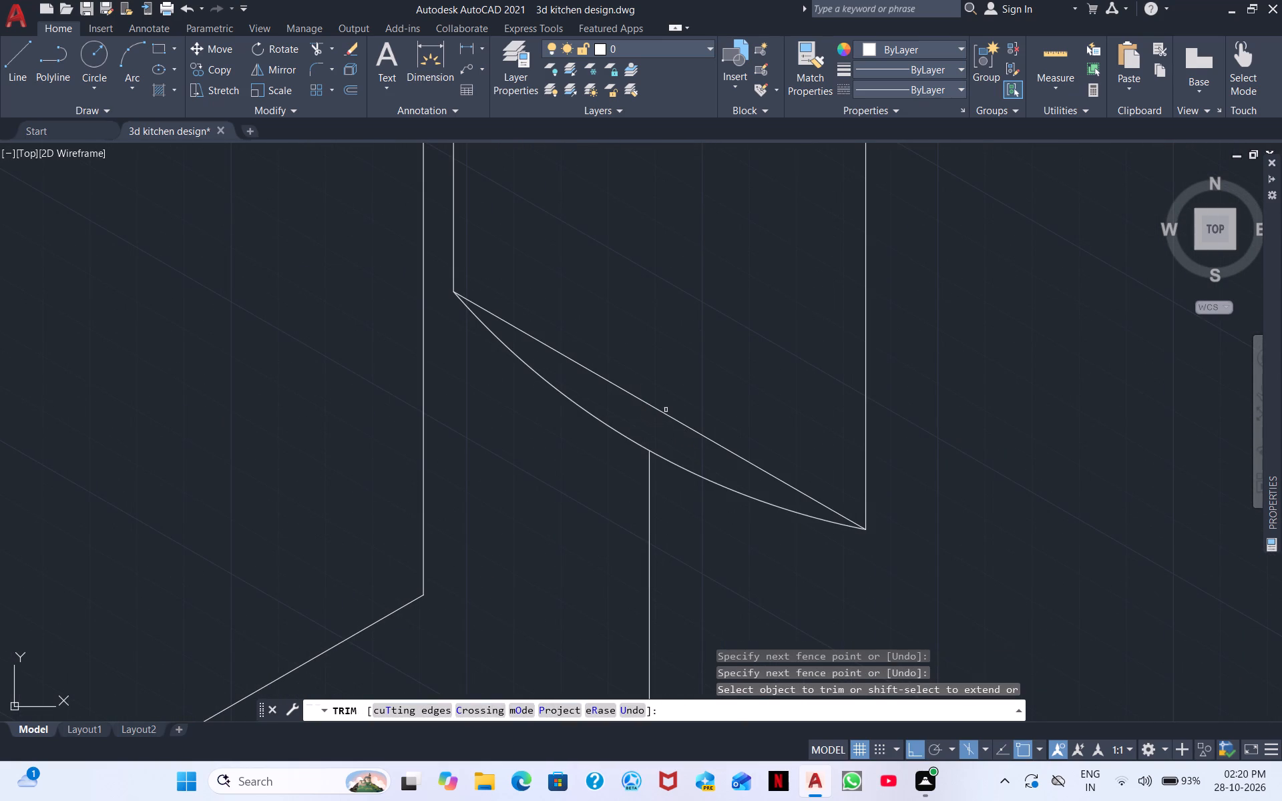
scroll(676, 403, "down", 2)
scroll(889, 398, "down", 2)
right_click(901, 446)
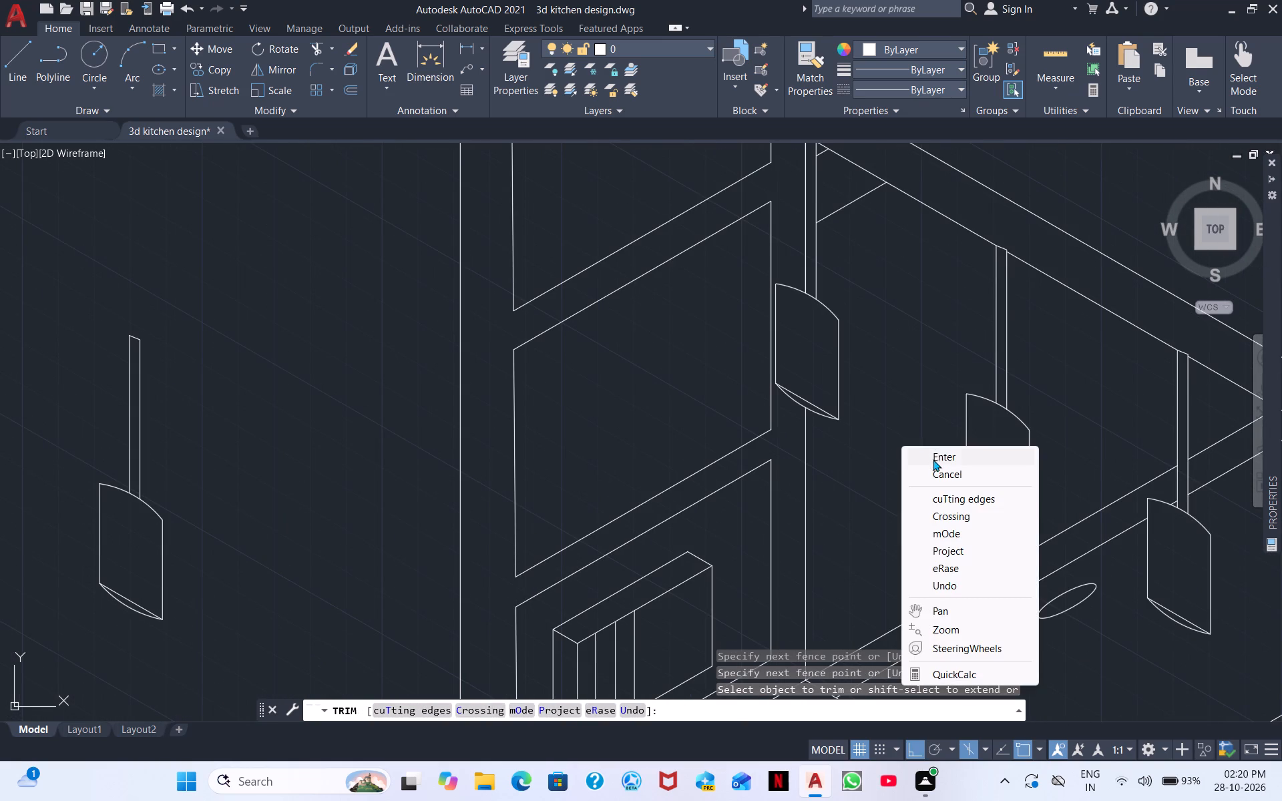
left_click(937, 453)
Erase the original upright and panel standing outside the kitchen beside the shelf unit.
scroll(857, 399, "down", 3)
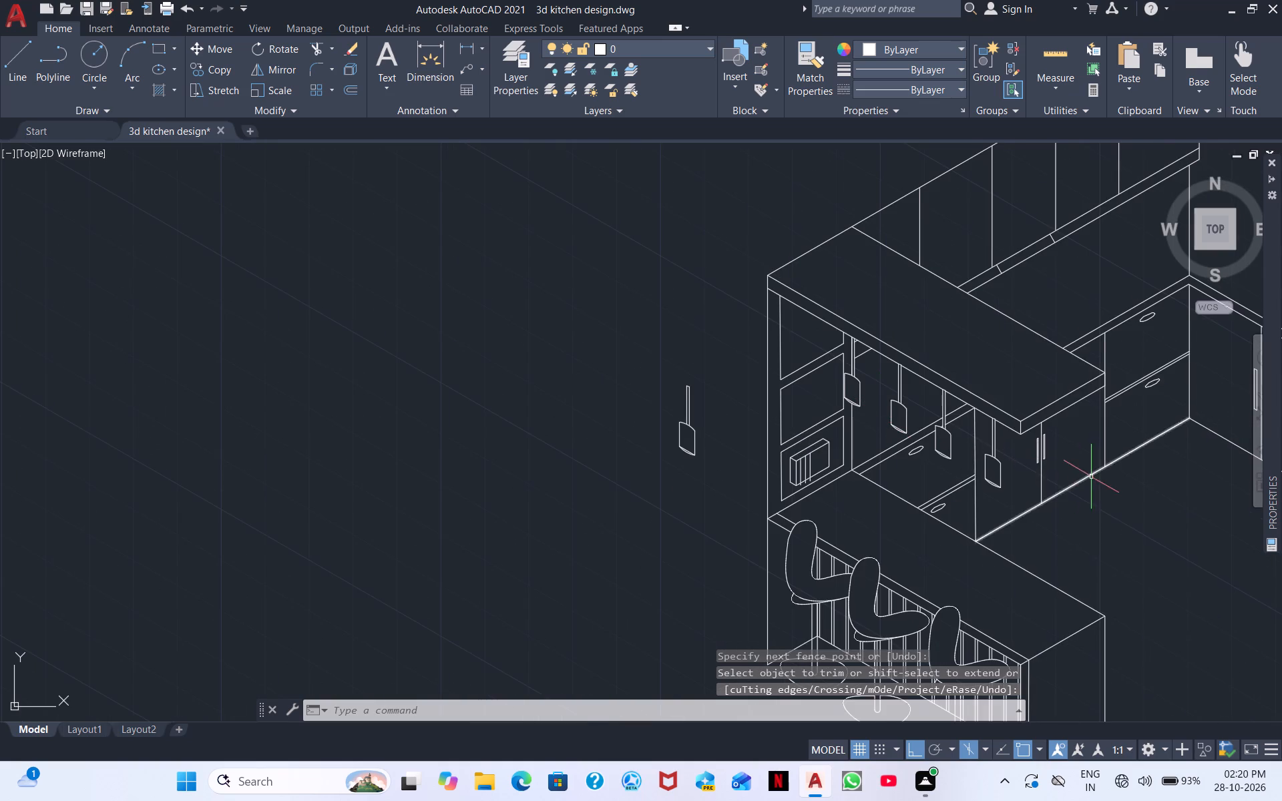
middle_click_drag(1091, 475, 798, 283)
scroll(777, 270, "down", 1)
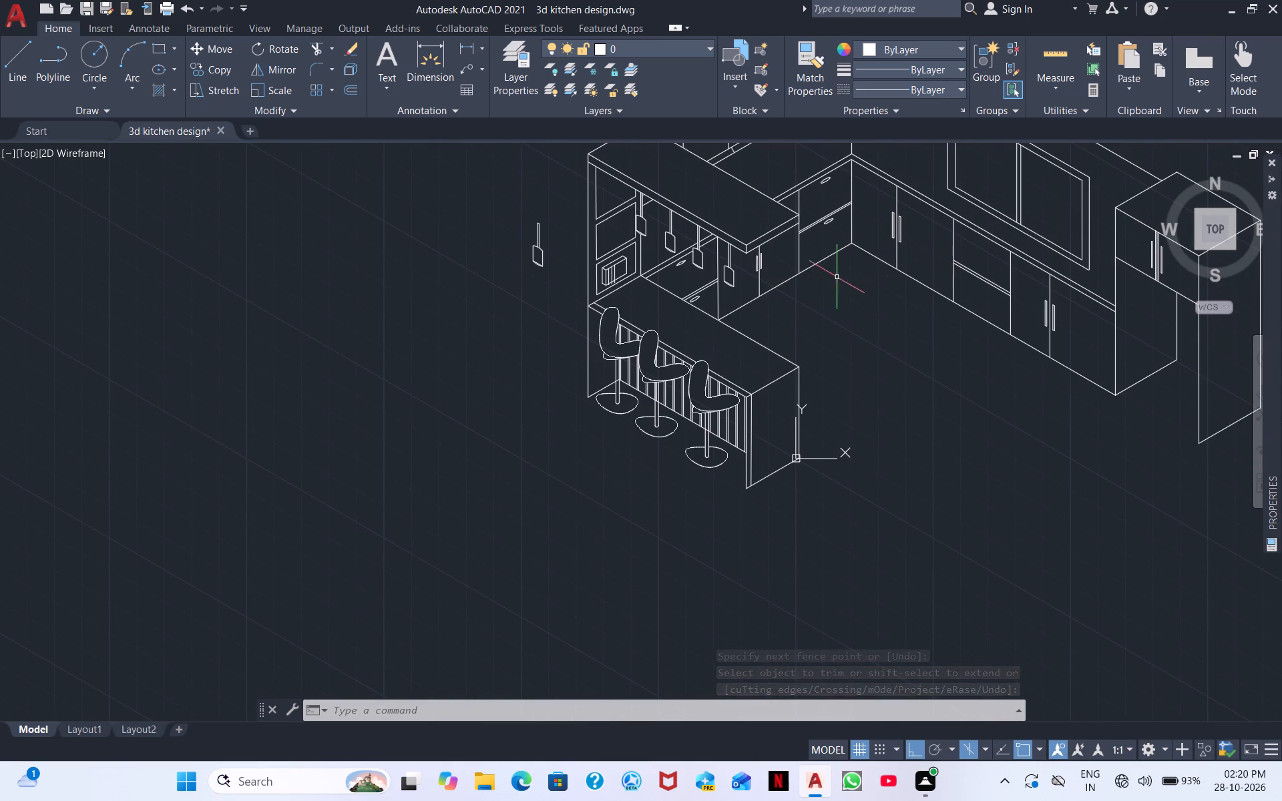
scroll(519, 288, "up", 1)
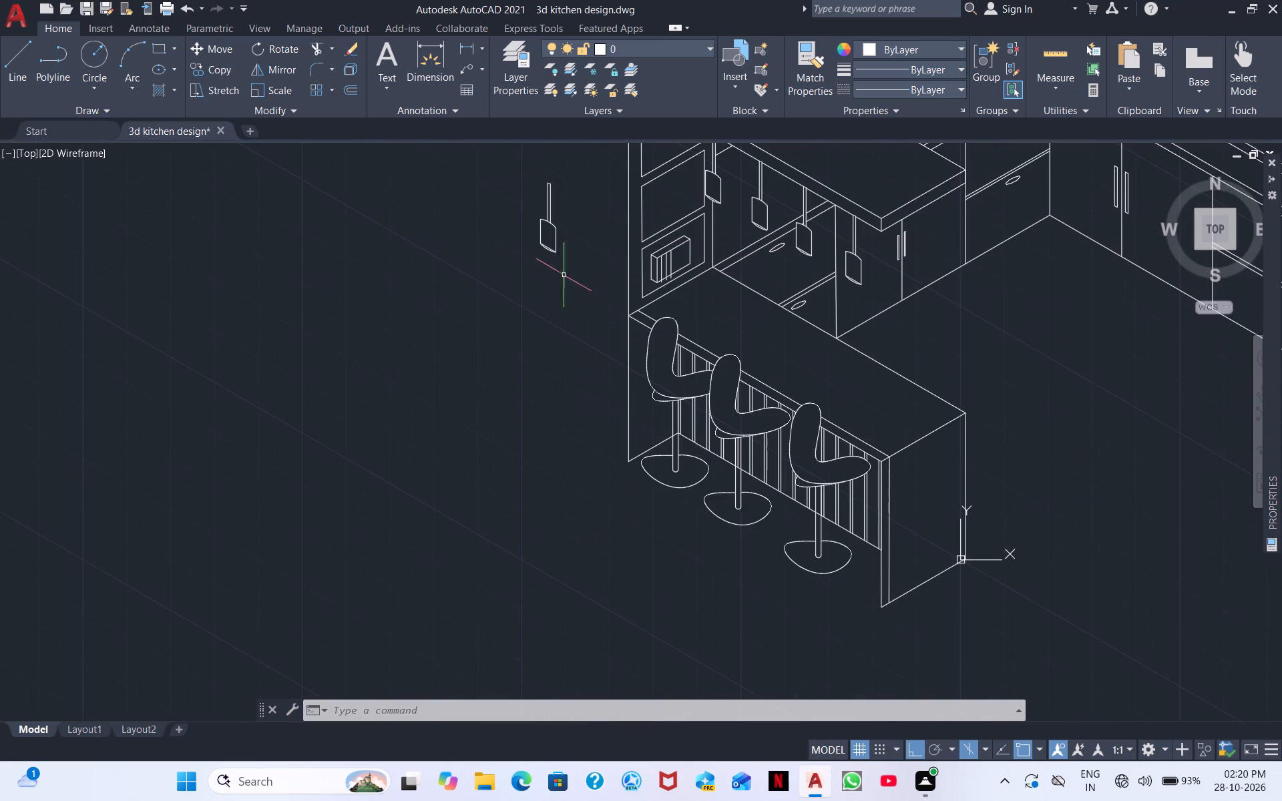
left_click(597, 298)
left_click(481, 170)
right_click(483, 188)
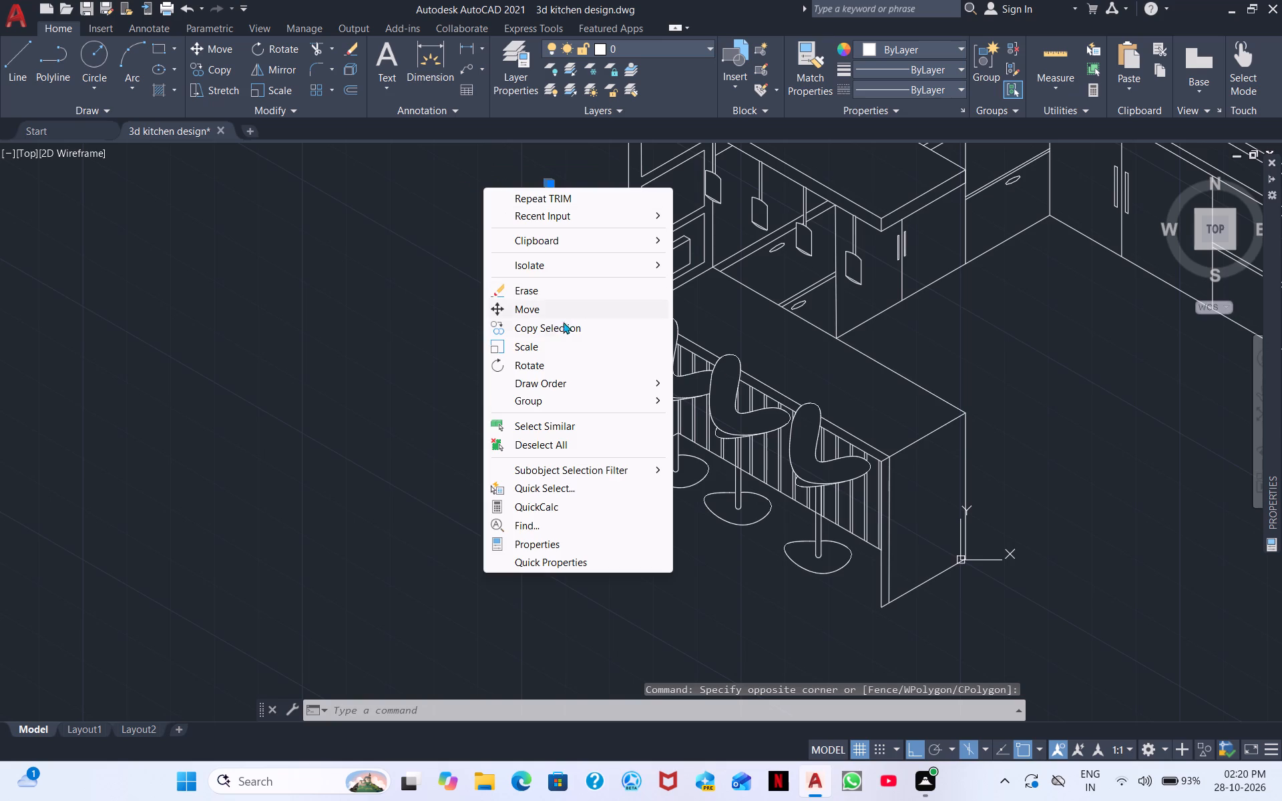
left_click(530, 288)
Draw a line from the tall cabinet's lower front corner to the adjacent base cabinet's bottom corner.
scroll(474, 286, "down", 2)
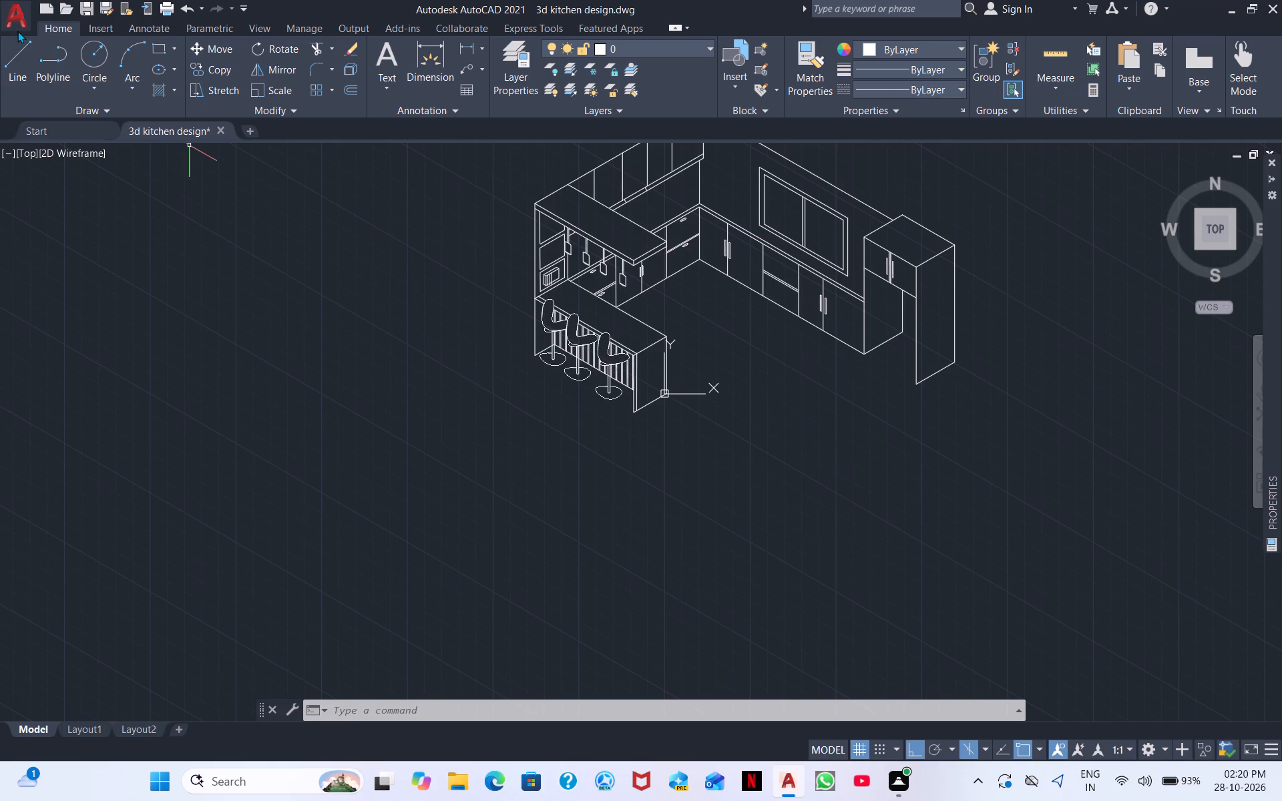
left_click(22, 57)
scroll(845, 384, "up", 3)
left_click(1135, 376)
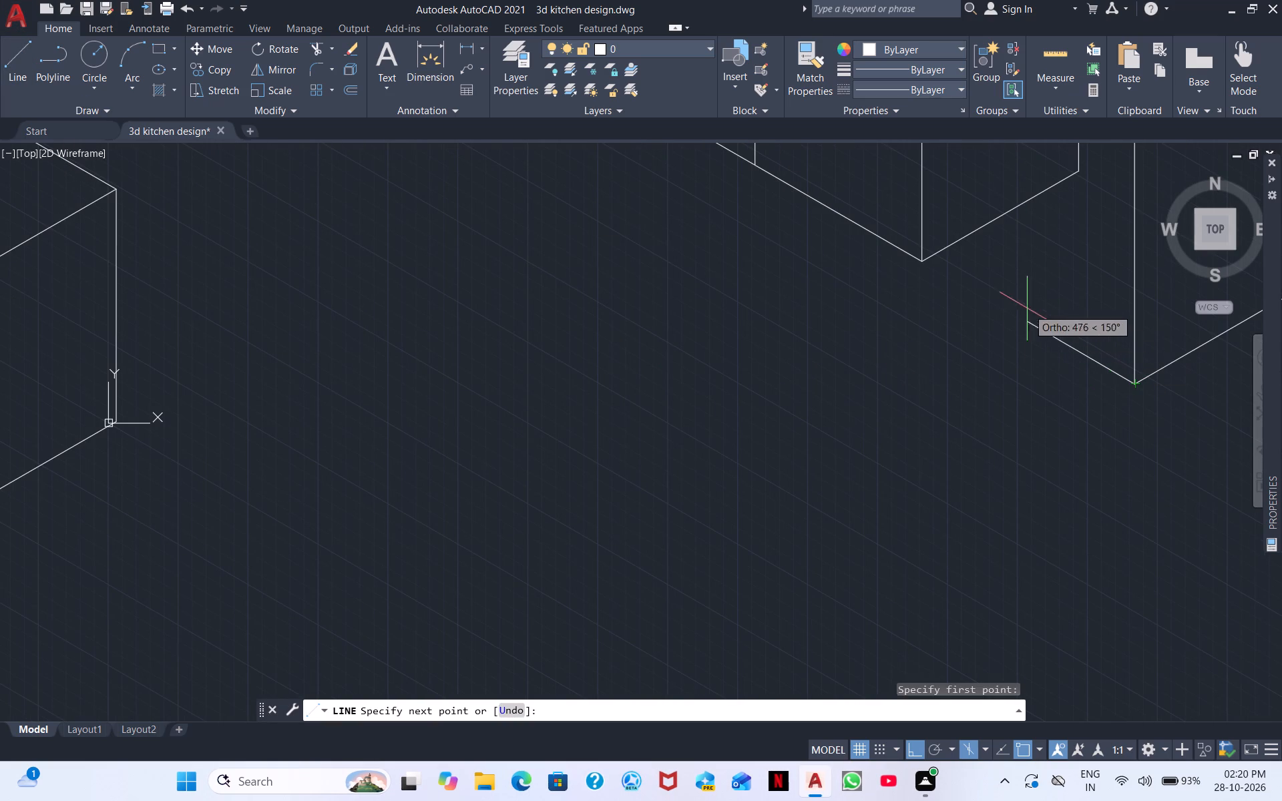
left_click(921, 254)
right_click(1067, 231)
left_click(1108, 244)
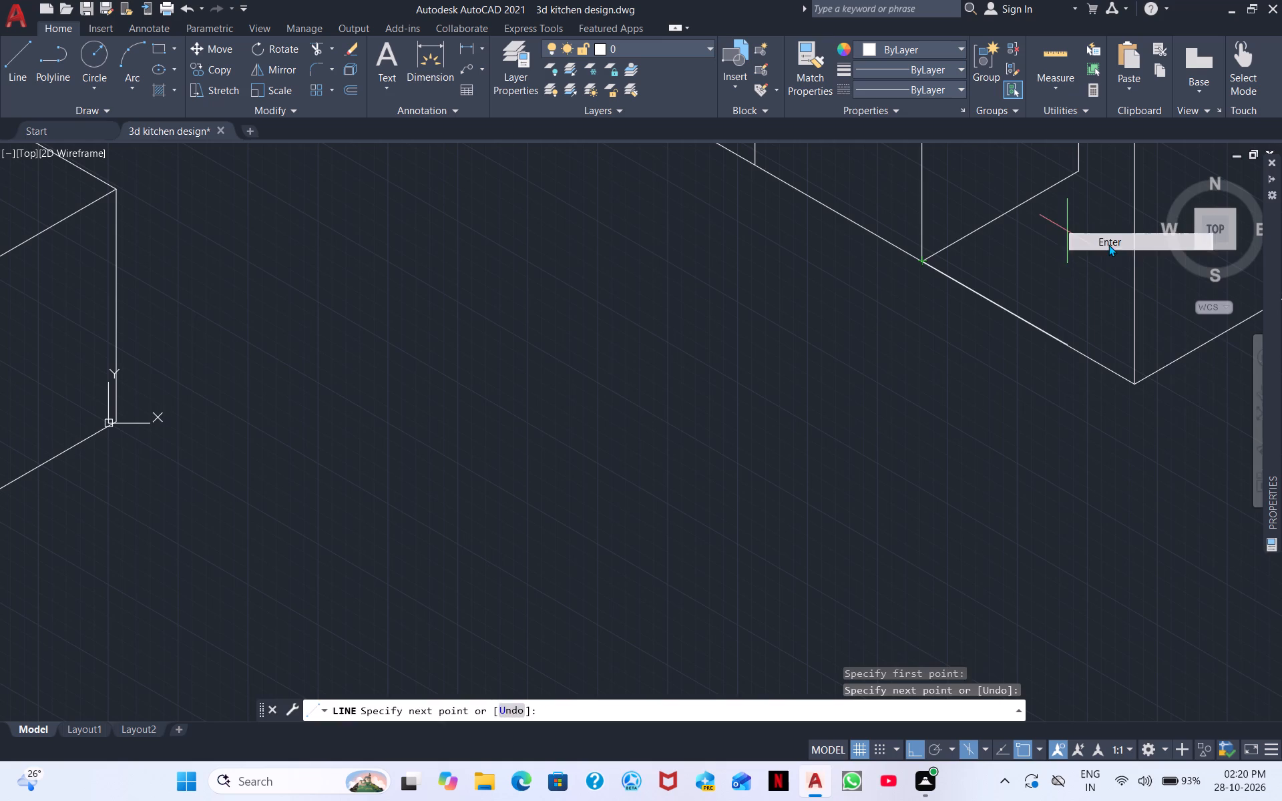
Draw a line from the tall cabinet's open compartment back floor corner through its rear outer bottom corner, ending slightly beyond it.
right_click(1098, 244)
left_click(1152, 251)
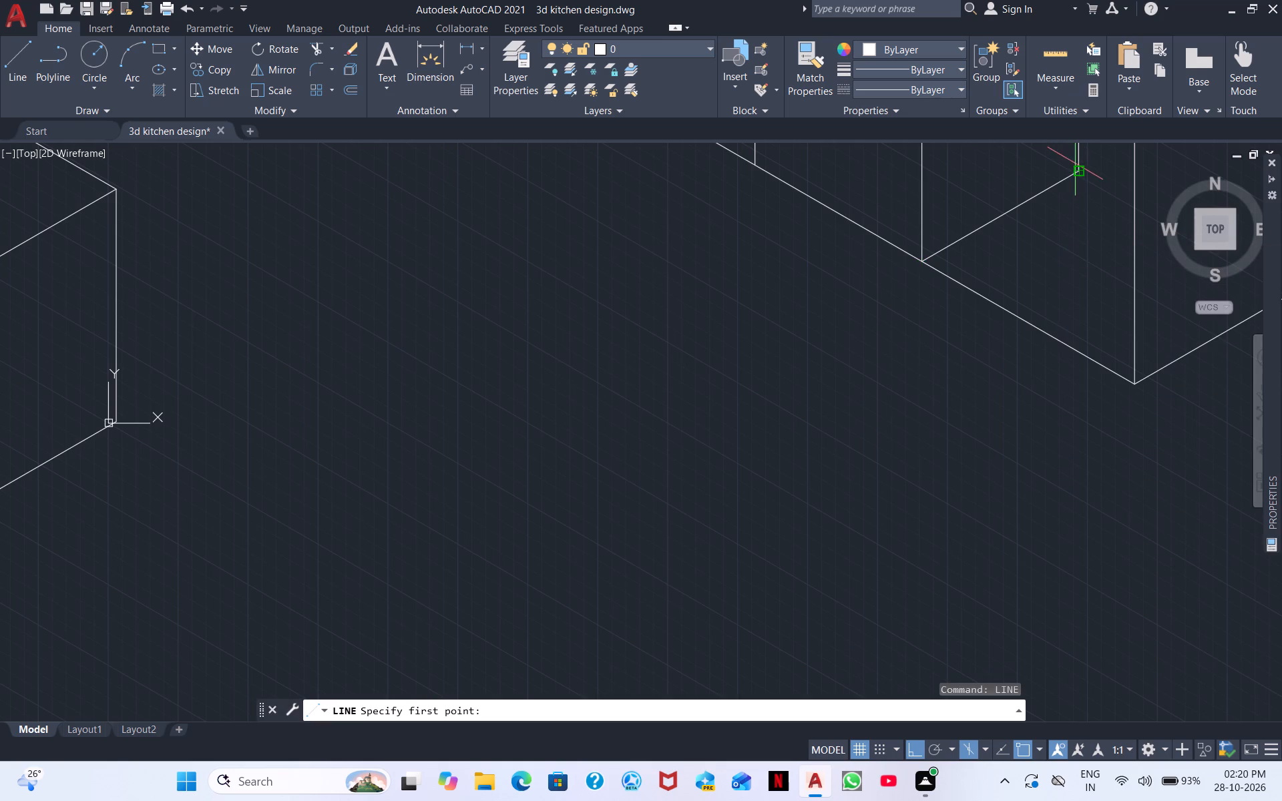
left_click(1075, 165)
scroll(1139, 221, "down", 1)
middle_click_drag(1123, 230, 785, 306)
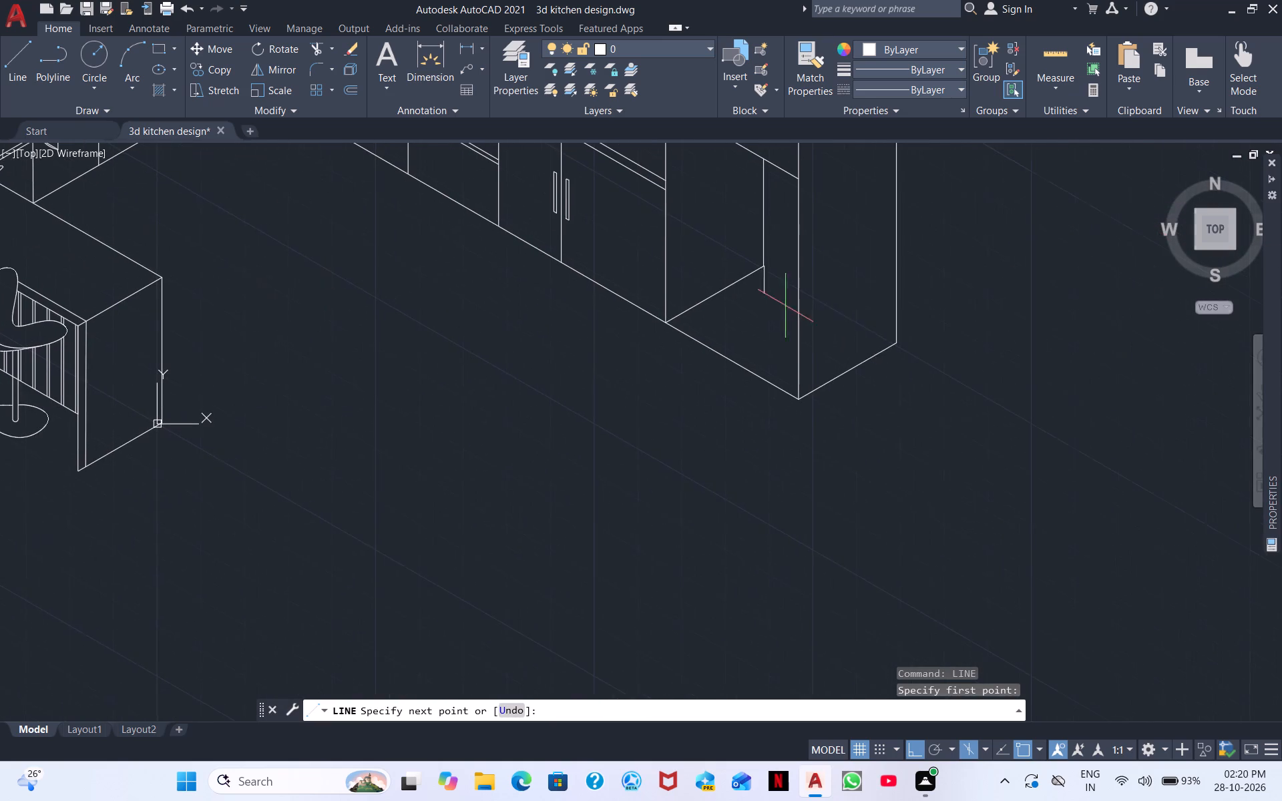
left_click(927, 384)
right_click(1013, 338)
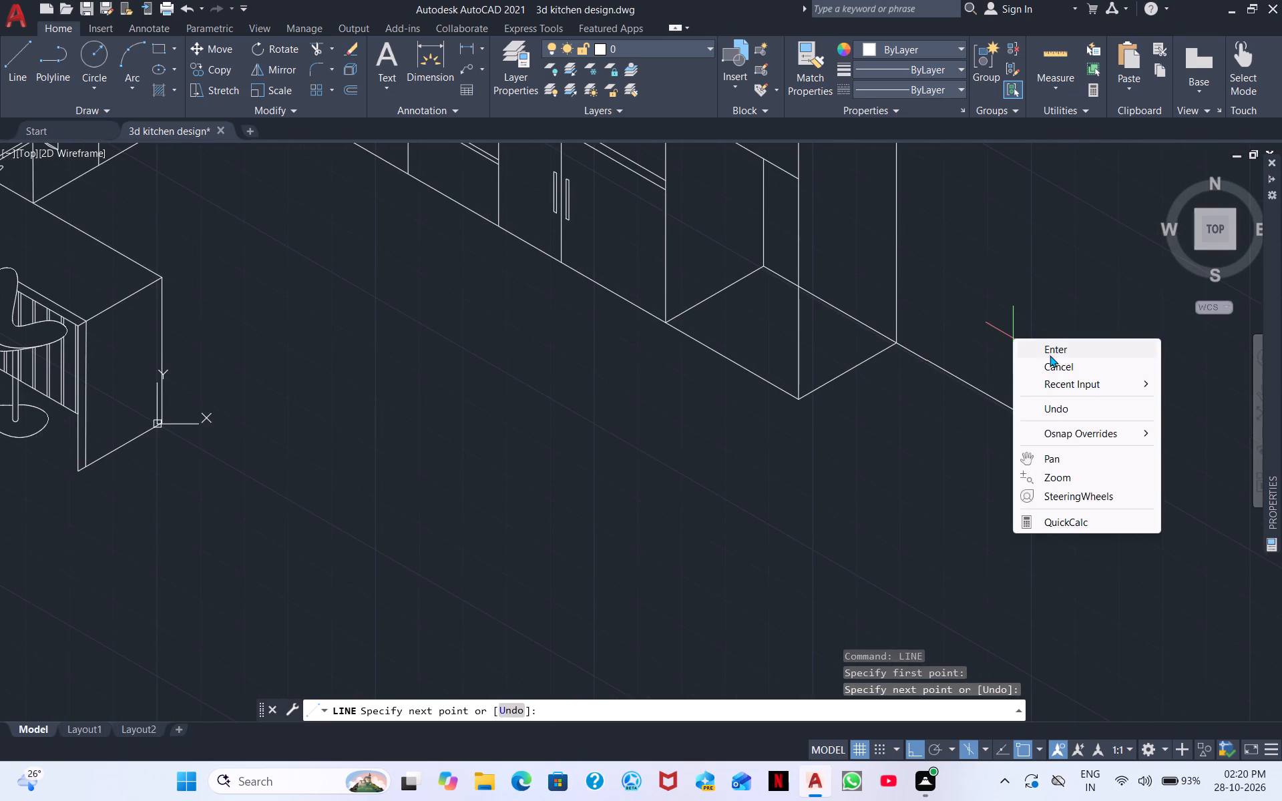
left_click(1058, 342)
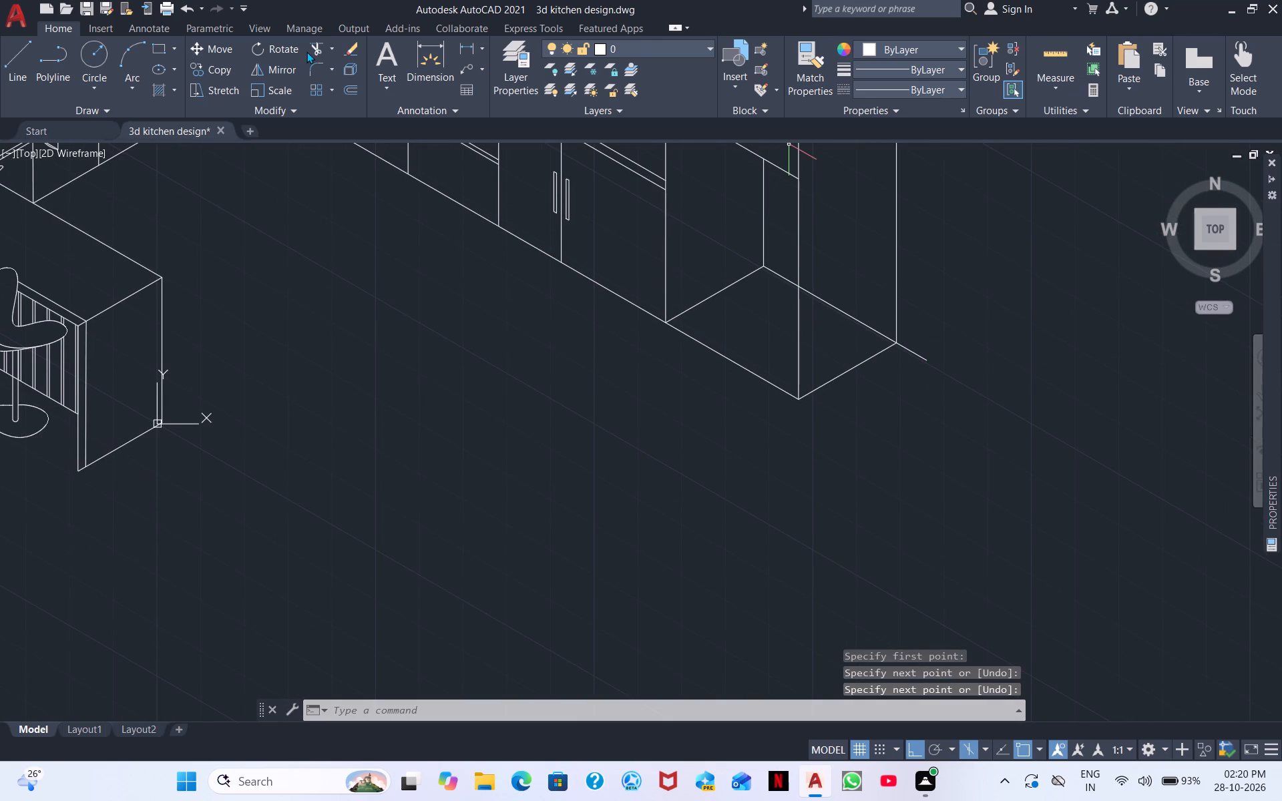
Trim the new line between the tall cabinet's front vertical edge and outer bottom corner, and the overhang beyond that corner.
left_click(309, 49)
scroll(814, 364, "up", 3)
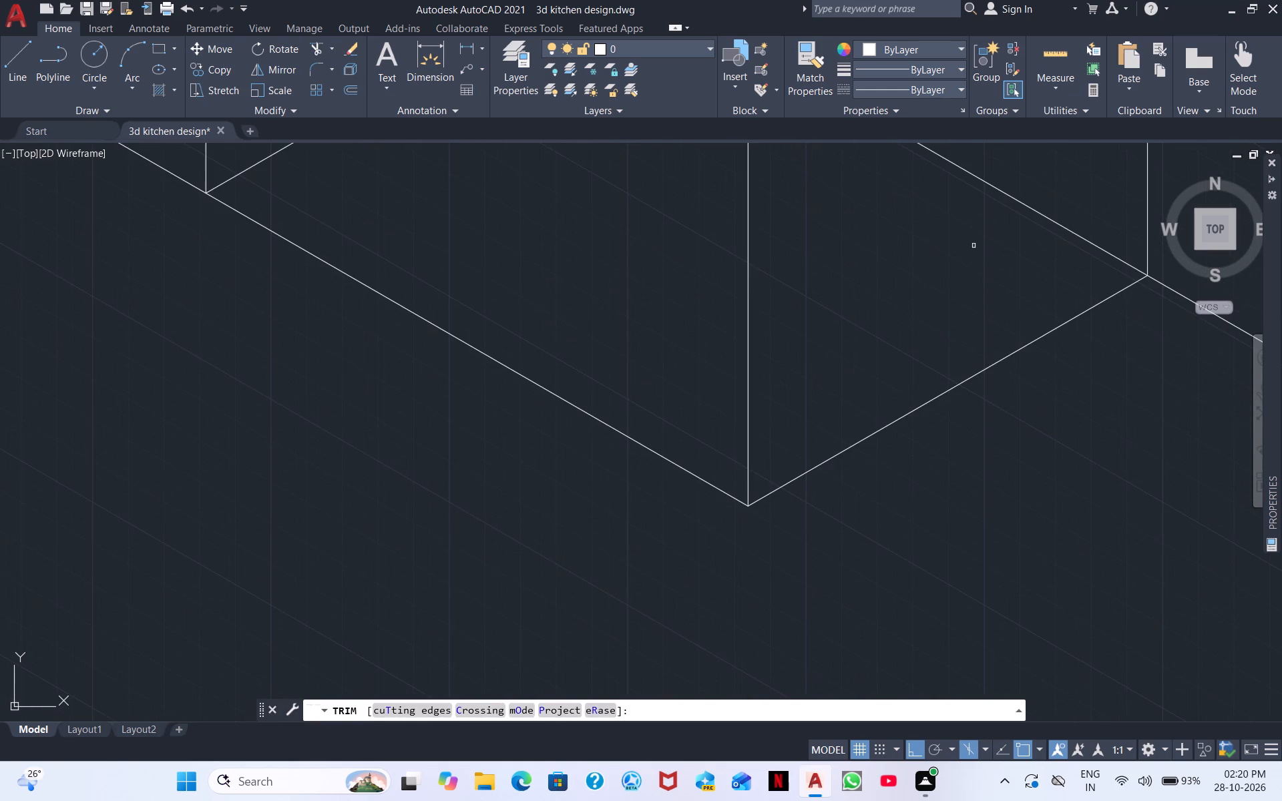
scroll(974, 245, "down", 2)
left_click_drag(978, 192, 953, 257)
left_click_drag(1084, 260, 1050, 336)
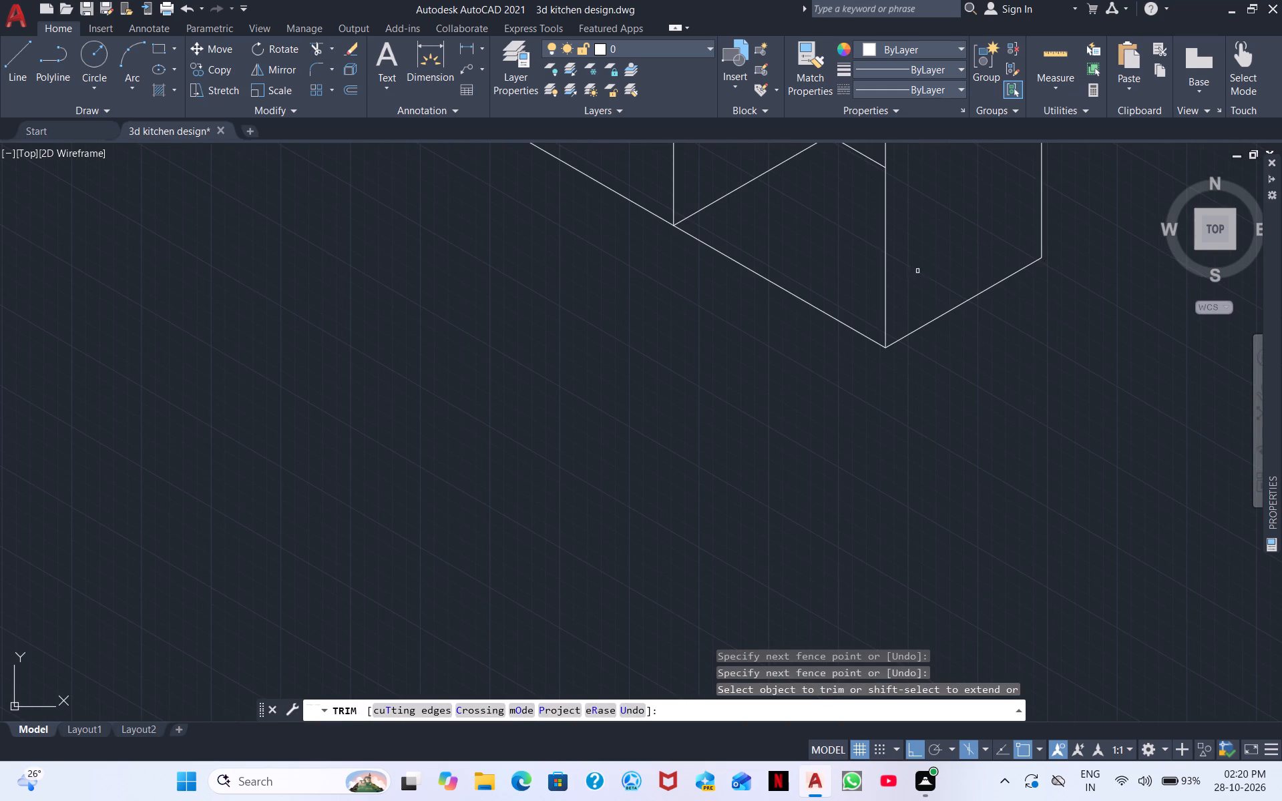
middle_click_drag(749, 202, 777, 288)
scroll(777, 288, "down", 2)
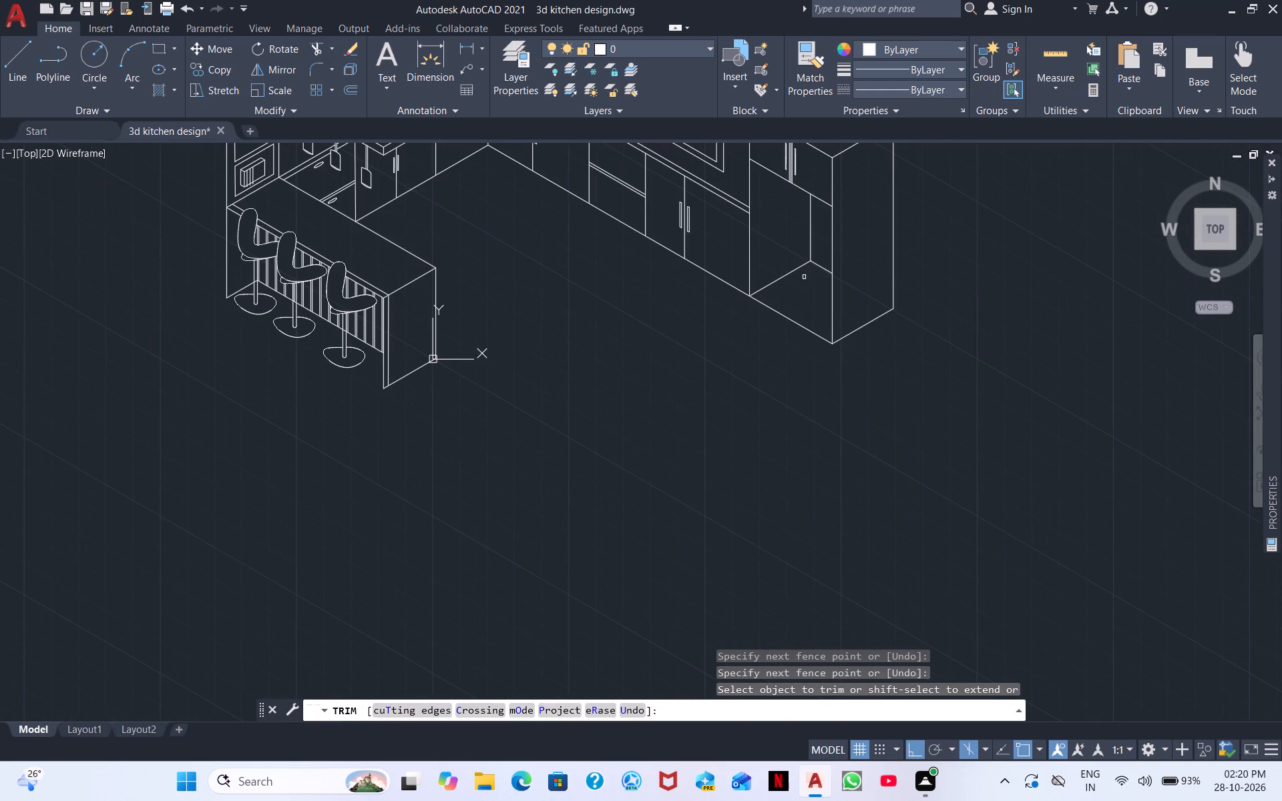
scroll(809, 260, "down", 1)
right_click(1010, 302)
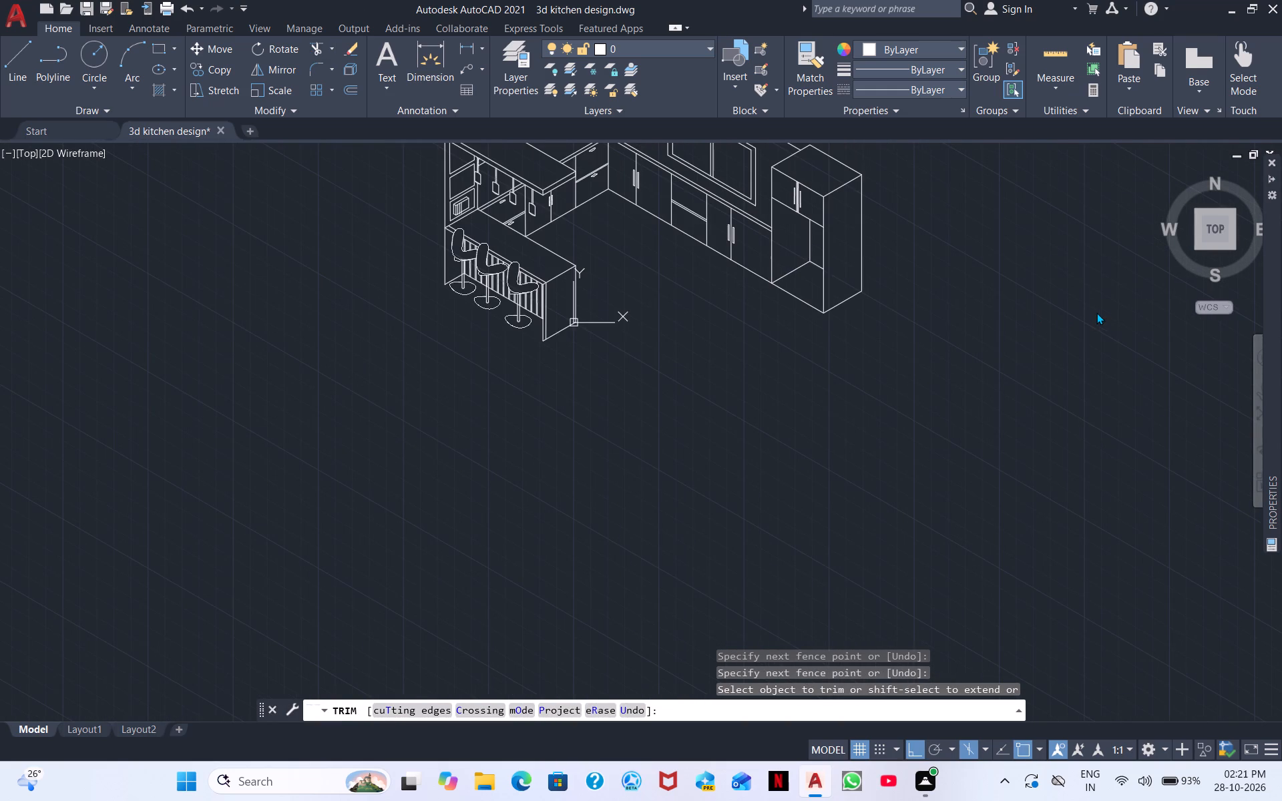
left_click(1096, 312)
Examine the whole kitchen drawing for remaining gaps or stray lines.
scroll(691, 213, "up", 3)
scroll(791, 204, "down", 2)
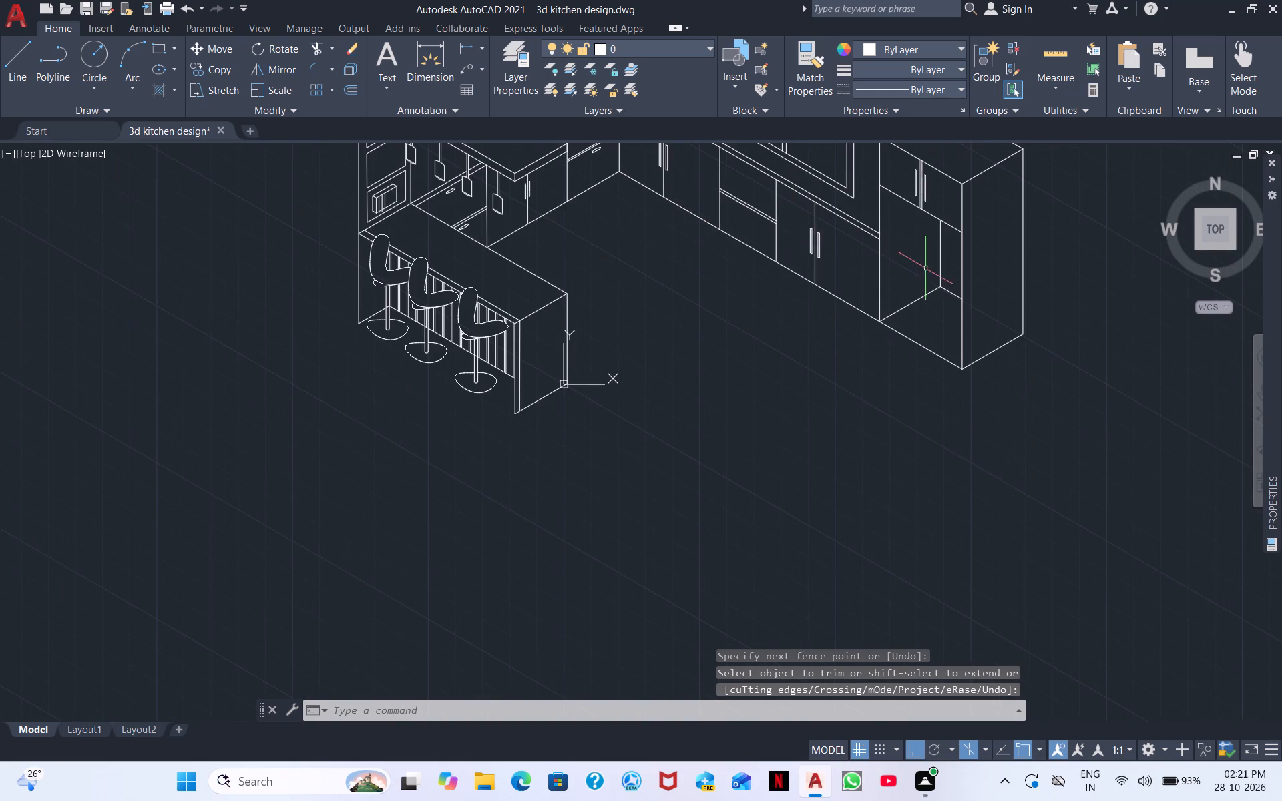
middle_click_drag(765, 276, 771, 510)
scroll(768, 499, "down", 1)
scroll(742, 501, "up", 2)
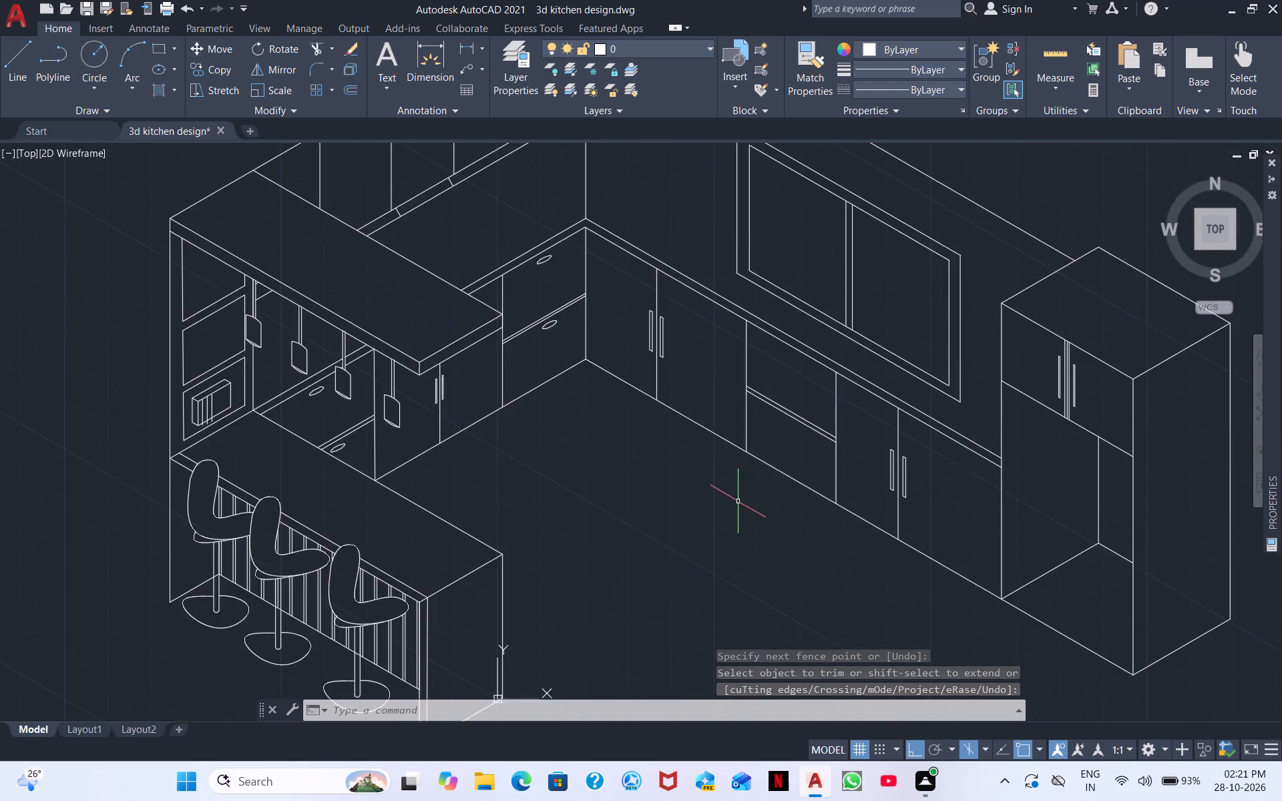
scroll(738, 501, "up", 1)
scroll(716, 503, "down", 2)
middle_click_drag(731, 535, 735, 537)
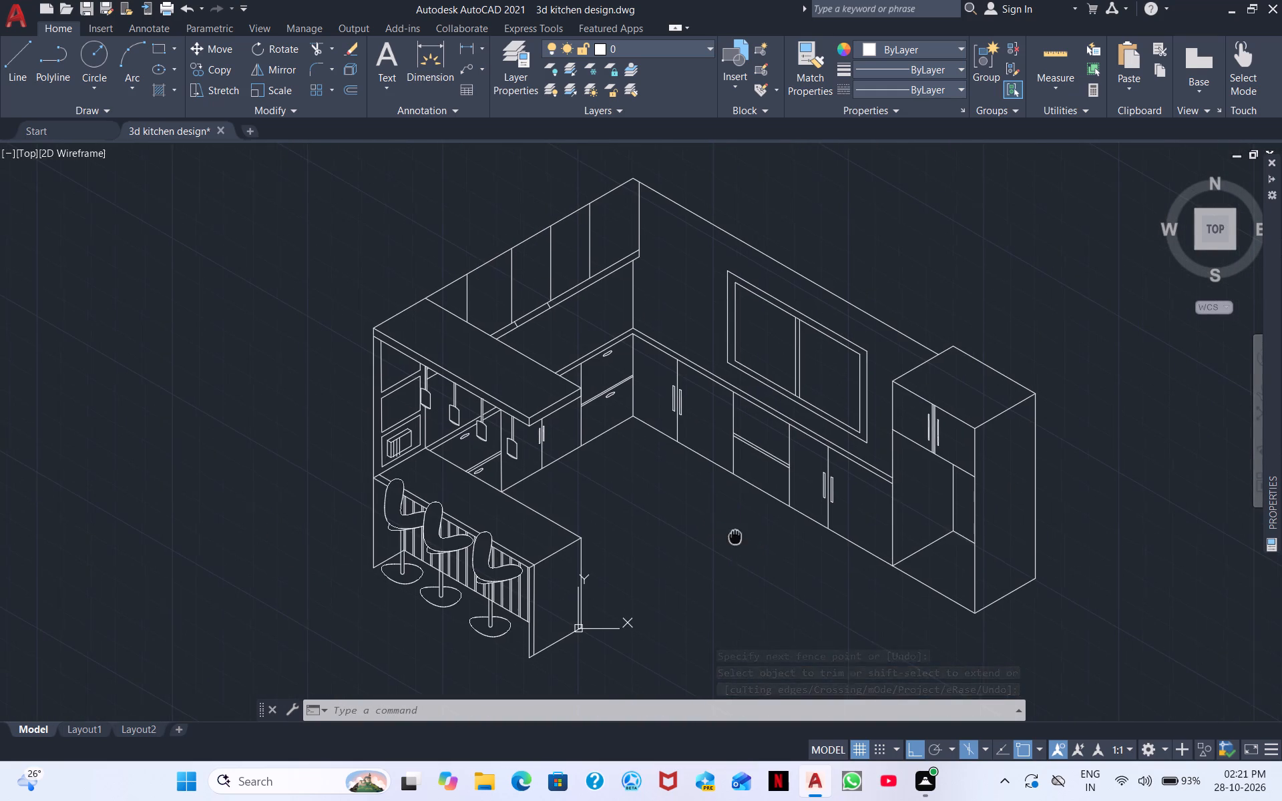
middle_click_drag(735, 537, 764, 511)
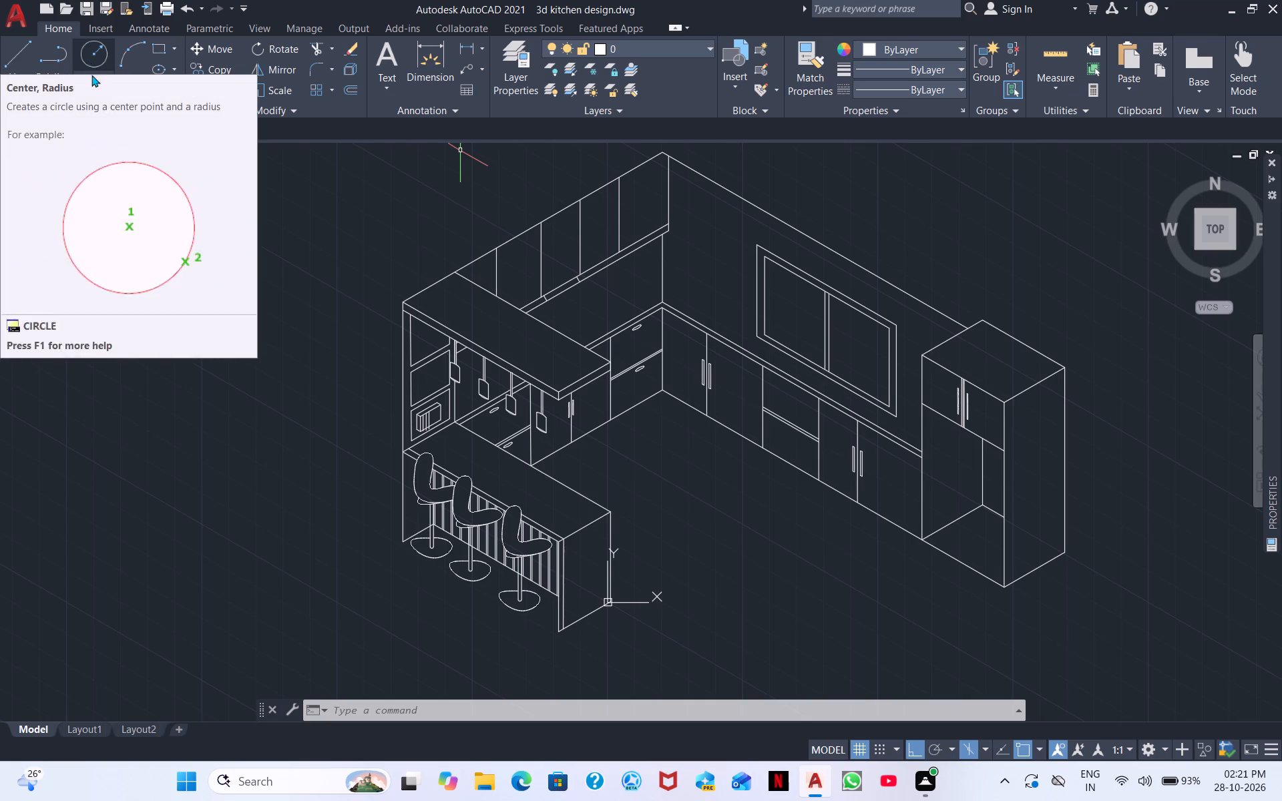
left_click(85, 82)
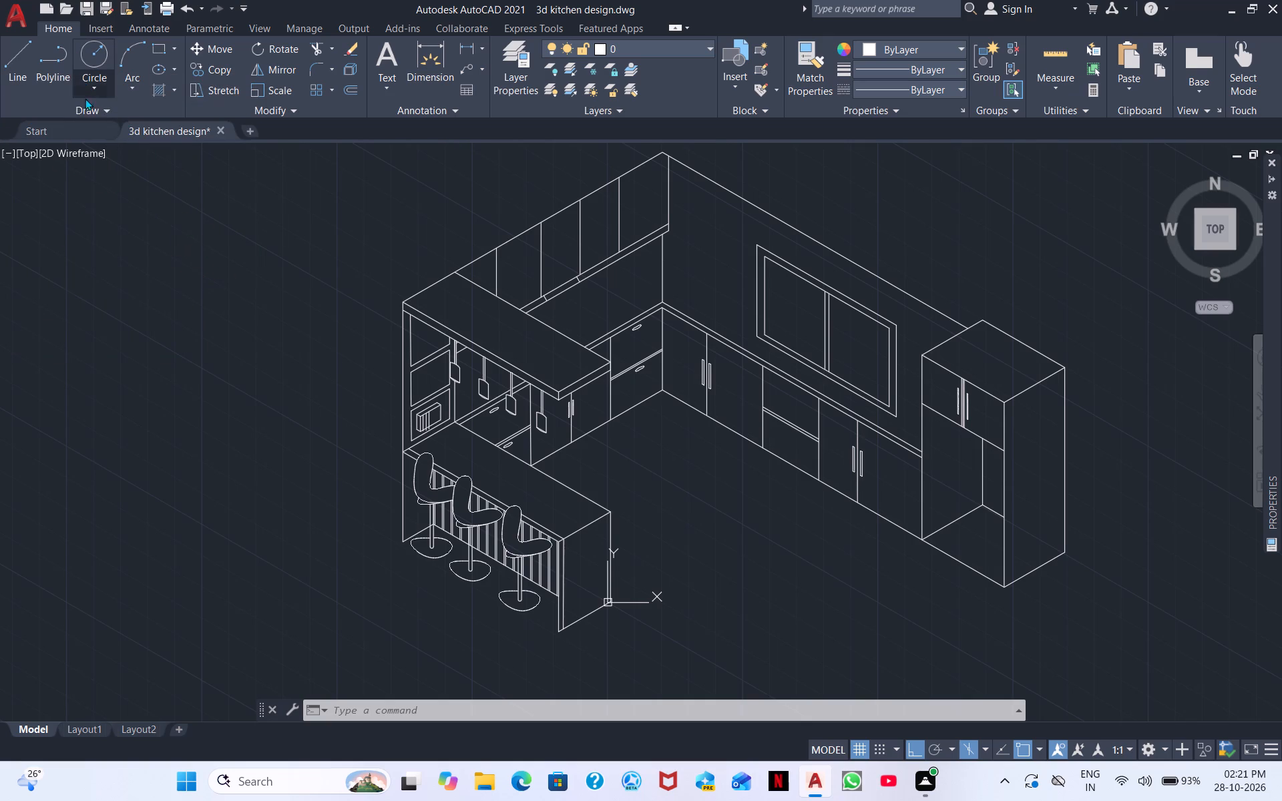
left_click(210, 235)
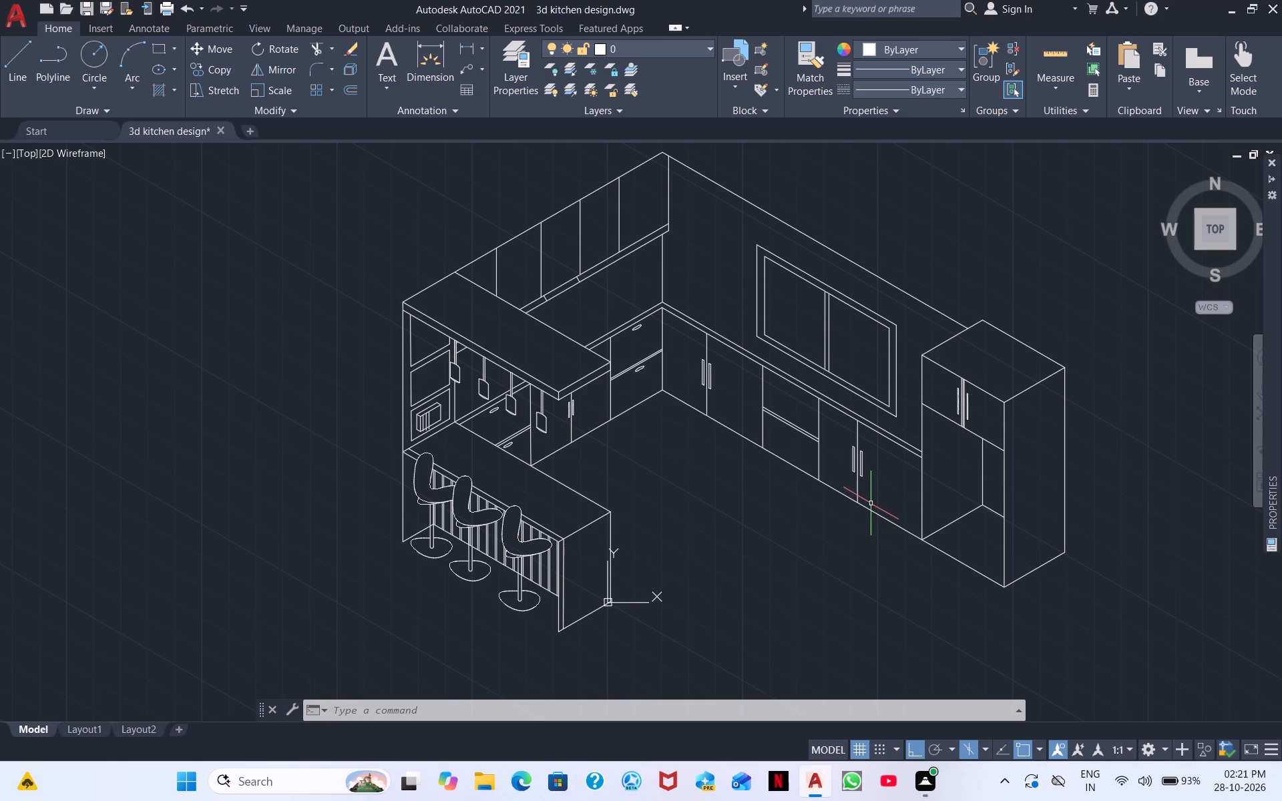
Inspect the kitchen drawing from several orbited angles and check the counter, stools and hanging items up close.
scroll(871, 523, "up", 1)
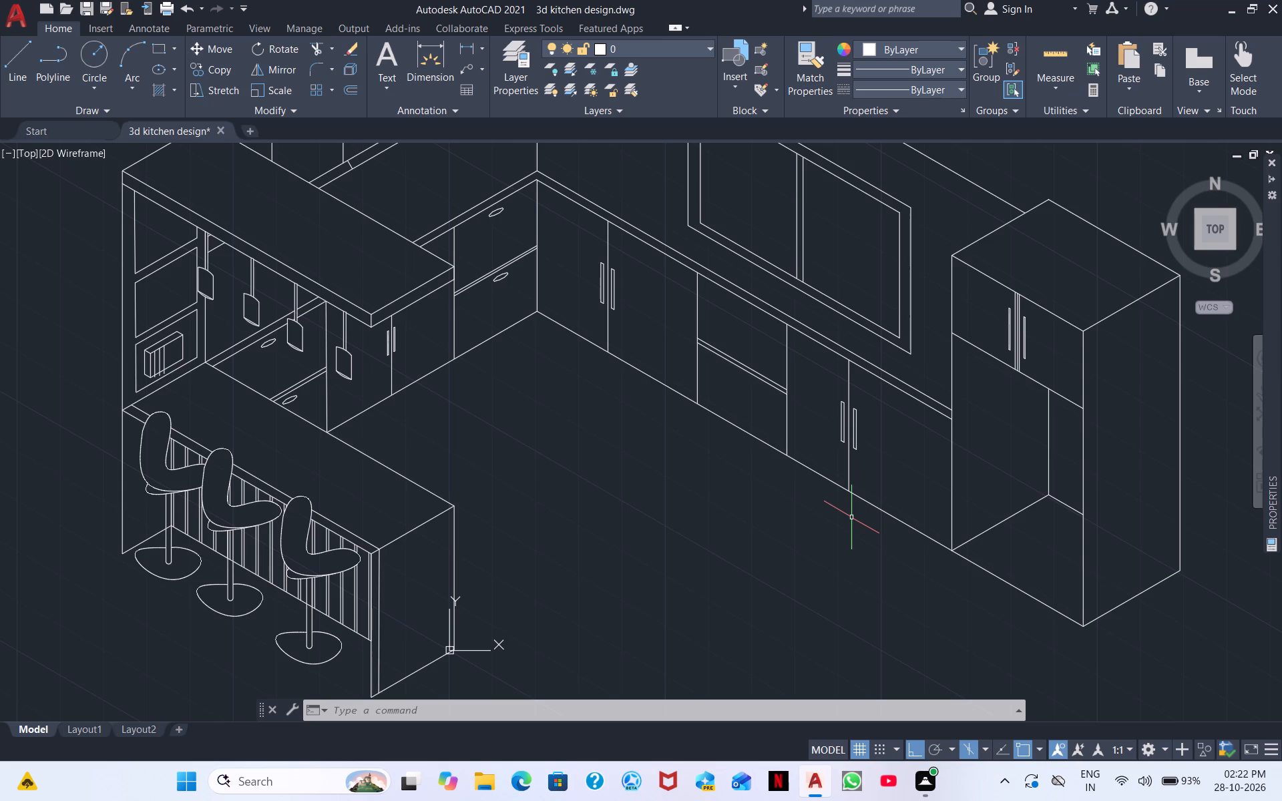
middle_click_drag(863, 380, 857, 376, "shift")
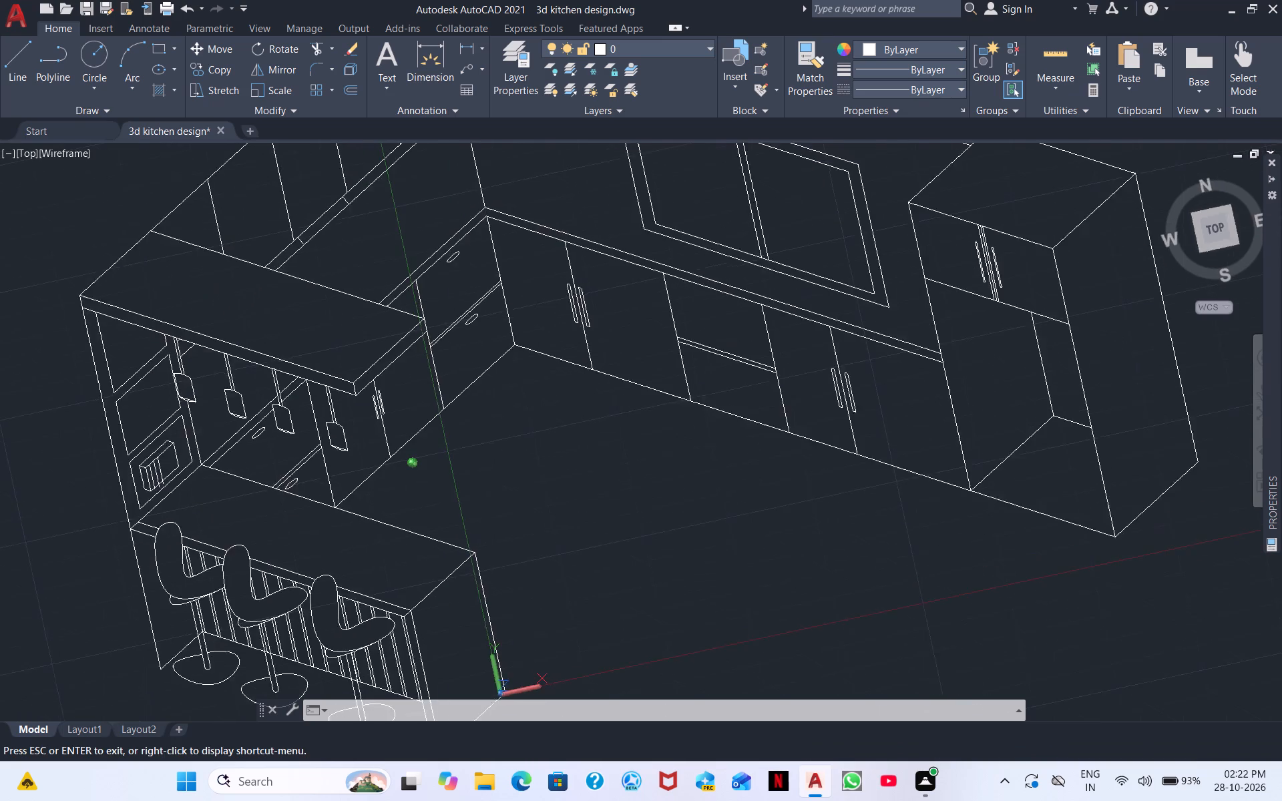
middle_click_drag(857, 376, 880, 375, "shift")
scroll(813, 417, "down", 1, "shift")
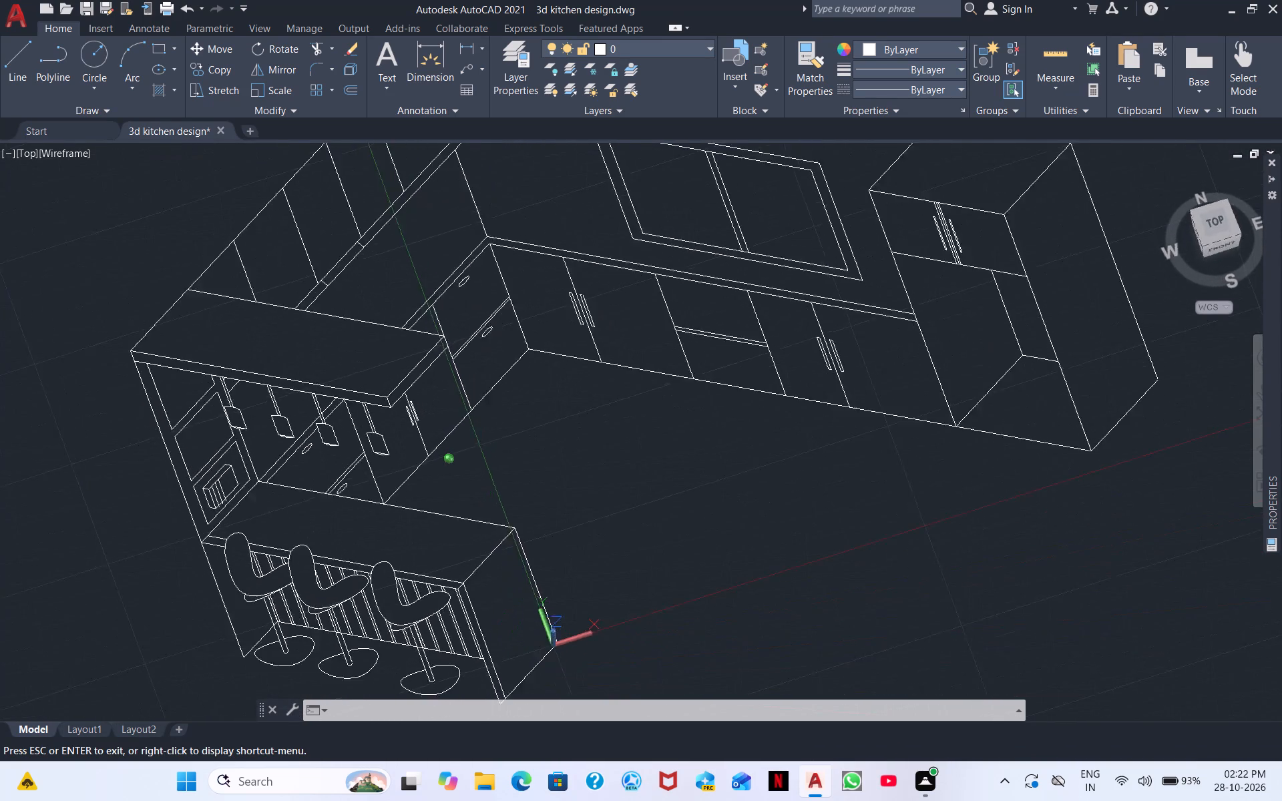
middle_click_drag(880, 375, 779, 535, "shift")
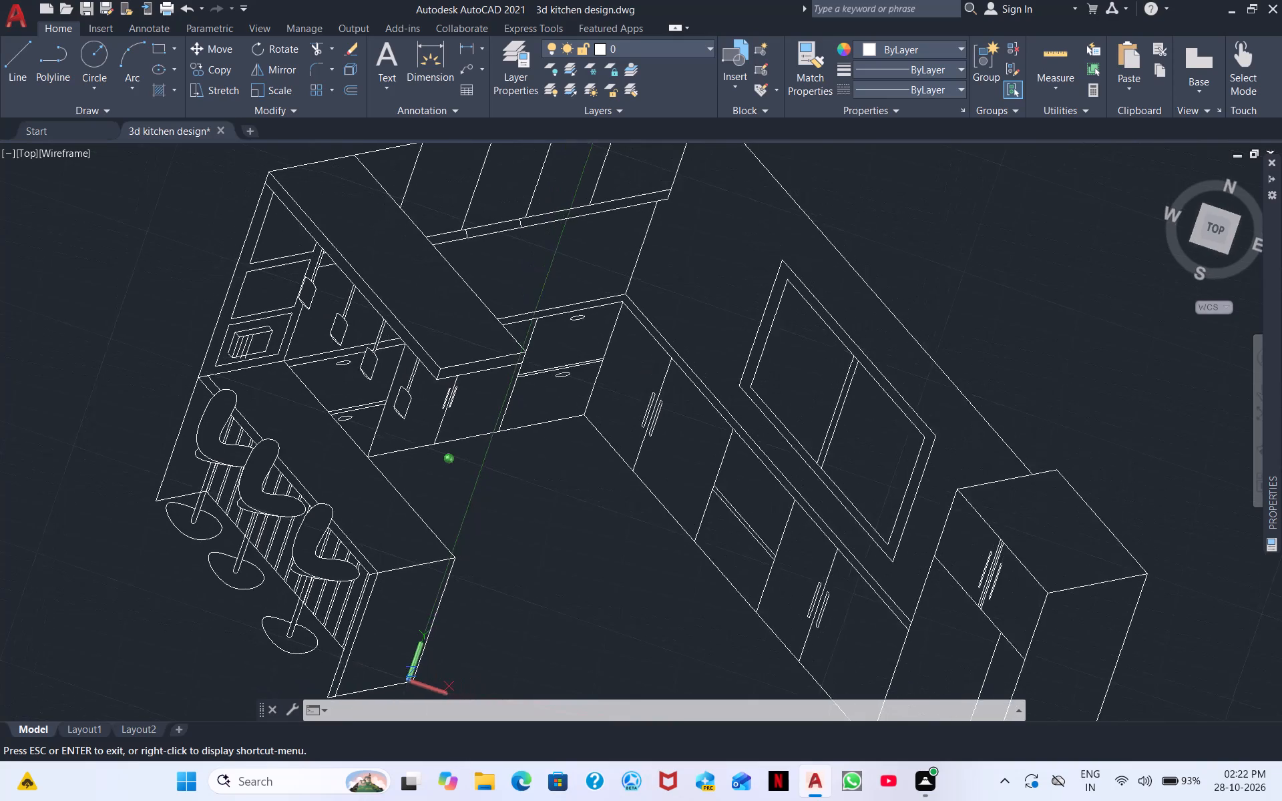
middle_click_drag(779, 535, 828, 492, "shift")
scroll(898, 553, "down", 2)
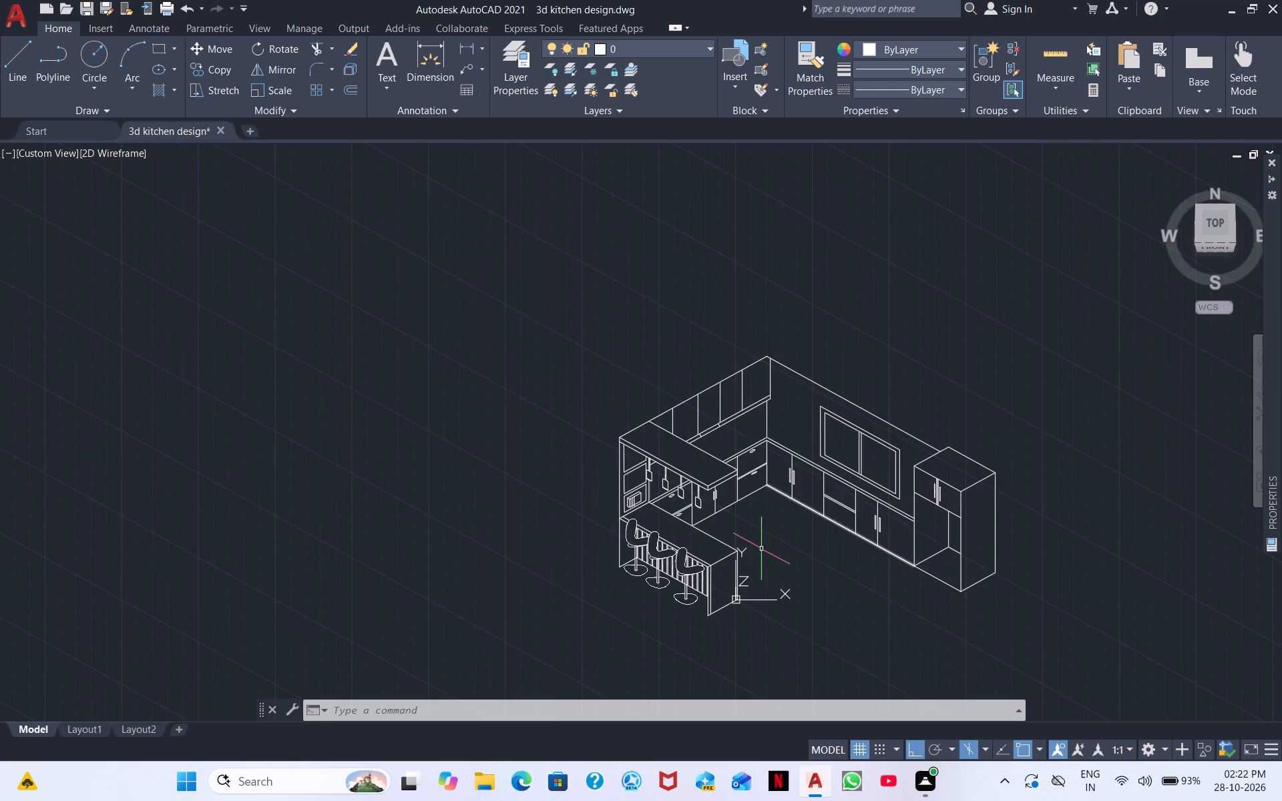
scroll(761, 567, "up", 3)
scroll(805, 522, "up", 2)
middle_click_drag(679, 525, 1022, 496)
scroll(1022, 496, "down", 2)
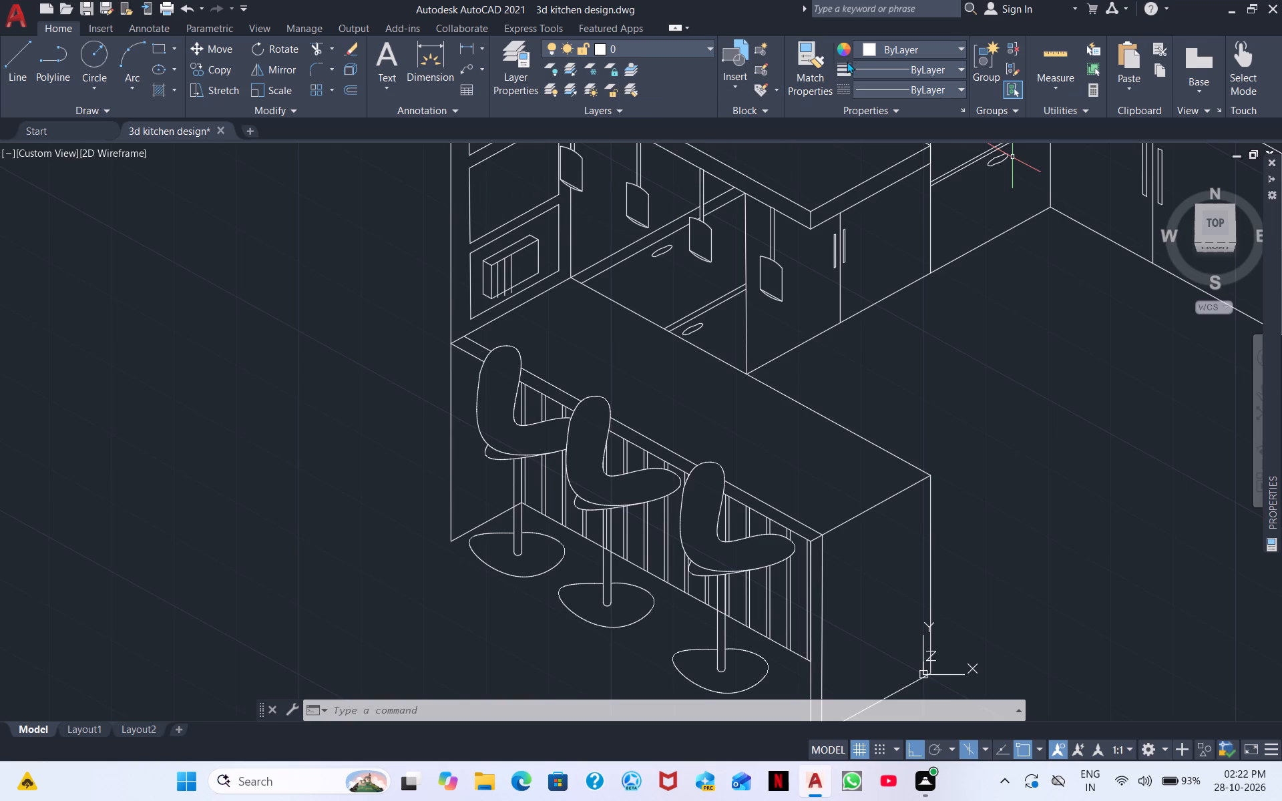
scroll(694, 258, "down", 2)
middle_click_drag(840, 279, 748, 253)
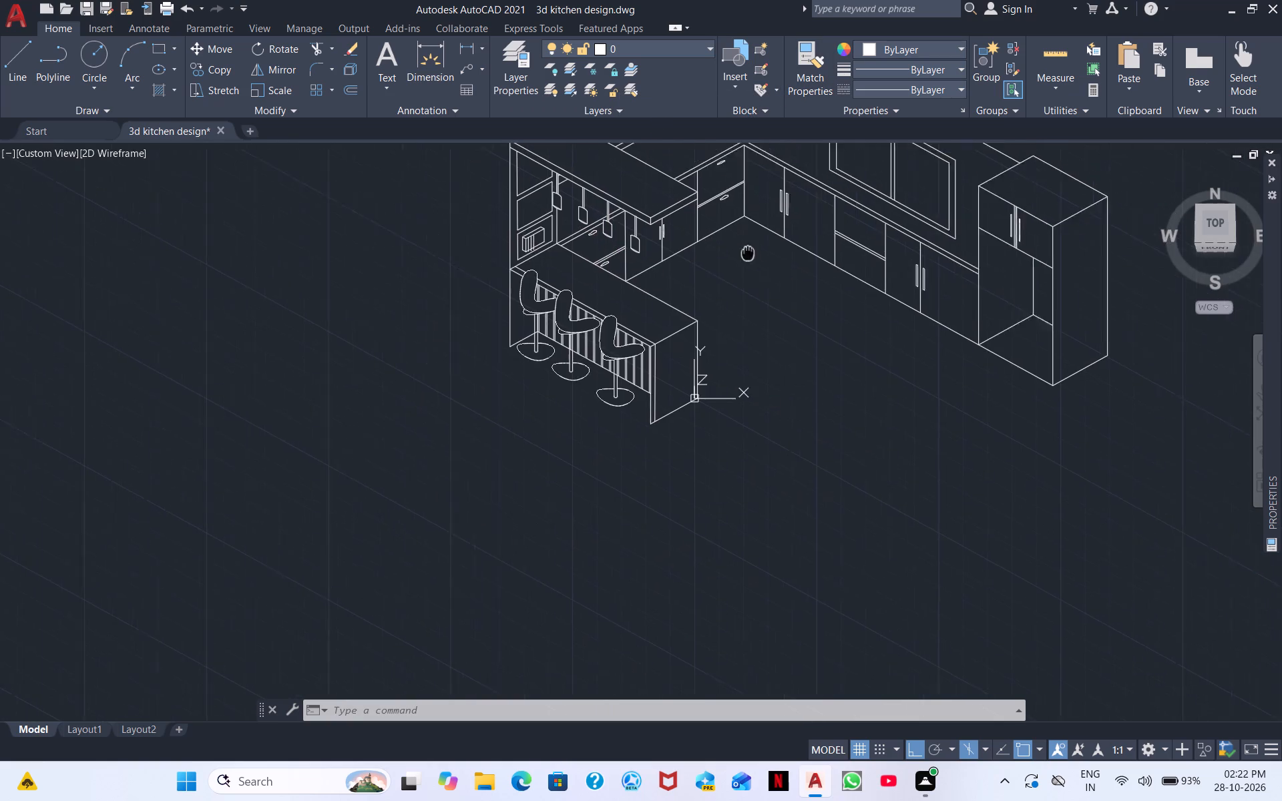
middle_click_drag(748, 253, 613, 292)
scroll(649, 281, "down", 1)
middle_click_drag(800, 312, 665, 308)
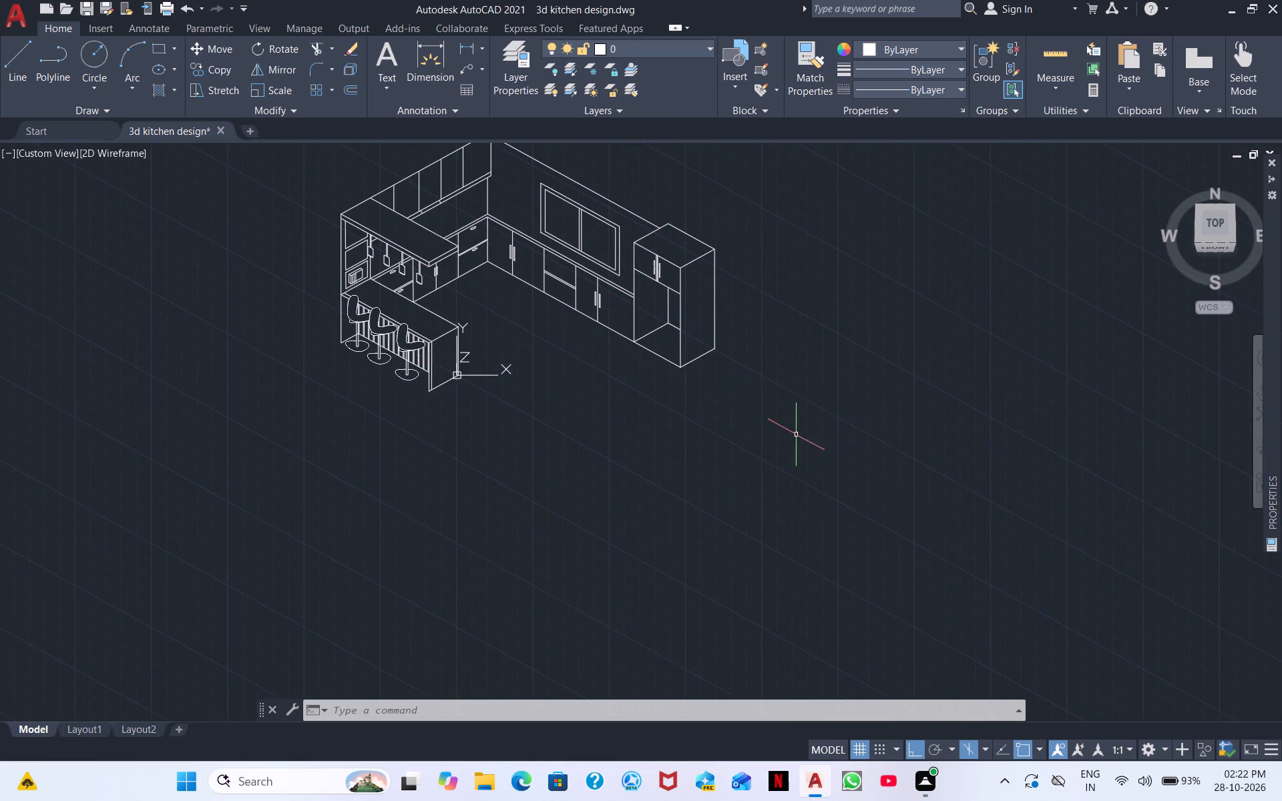
Select the entire kitchen and save the drawing.
middle_click_drag(796, 435, 943, 569)
scroll(796, 435, "down", 1)
left_click(931, 584)
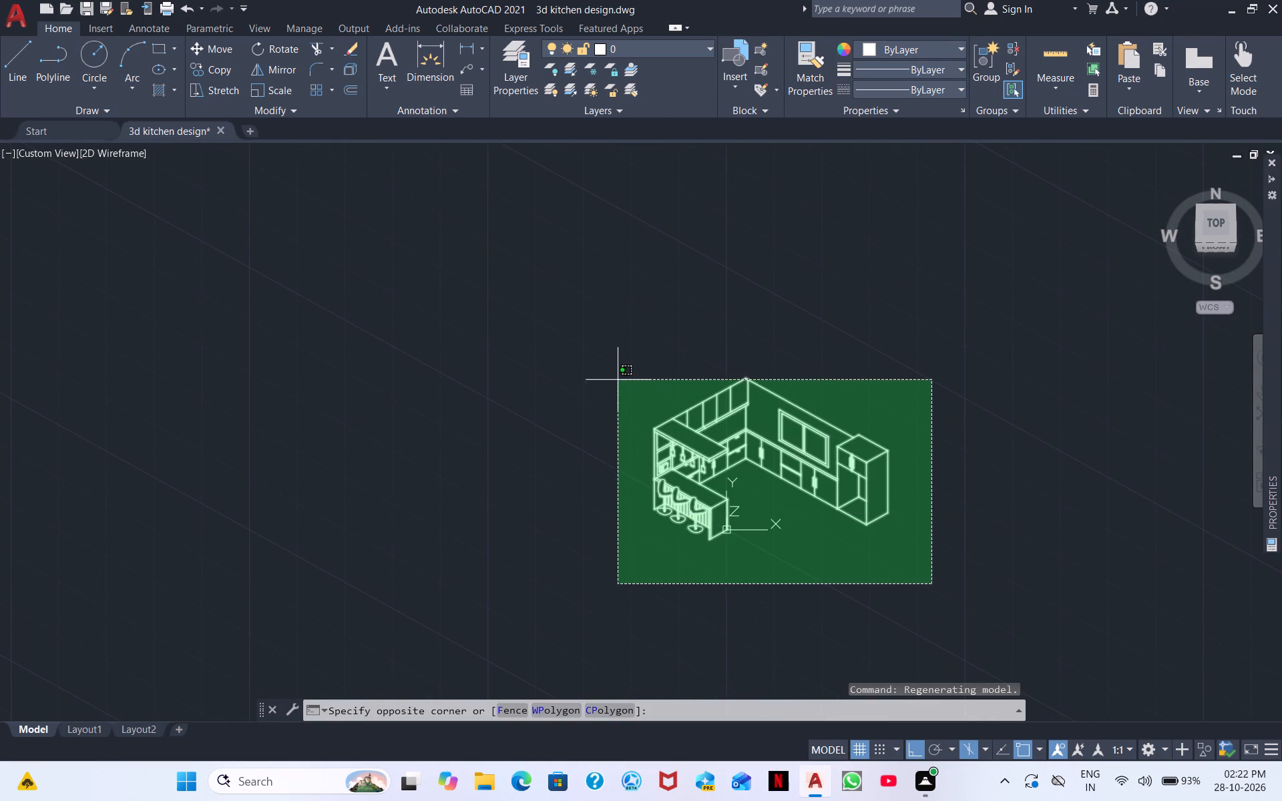
left_click(603, 358)
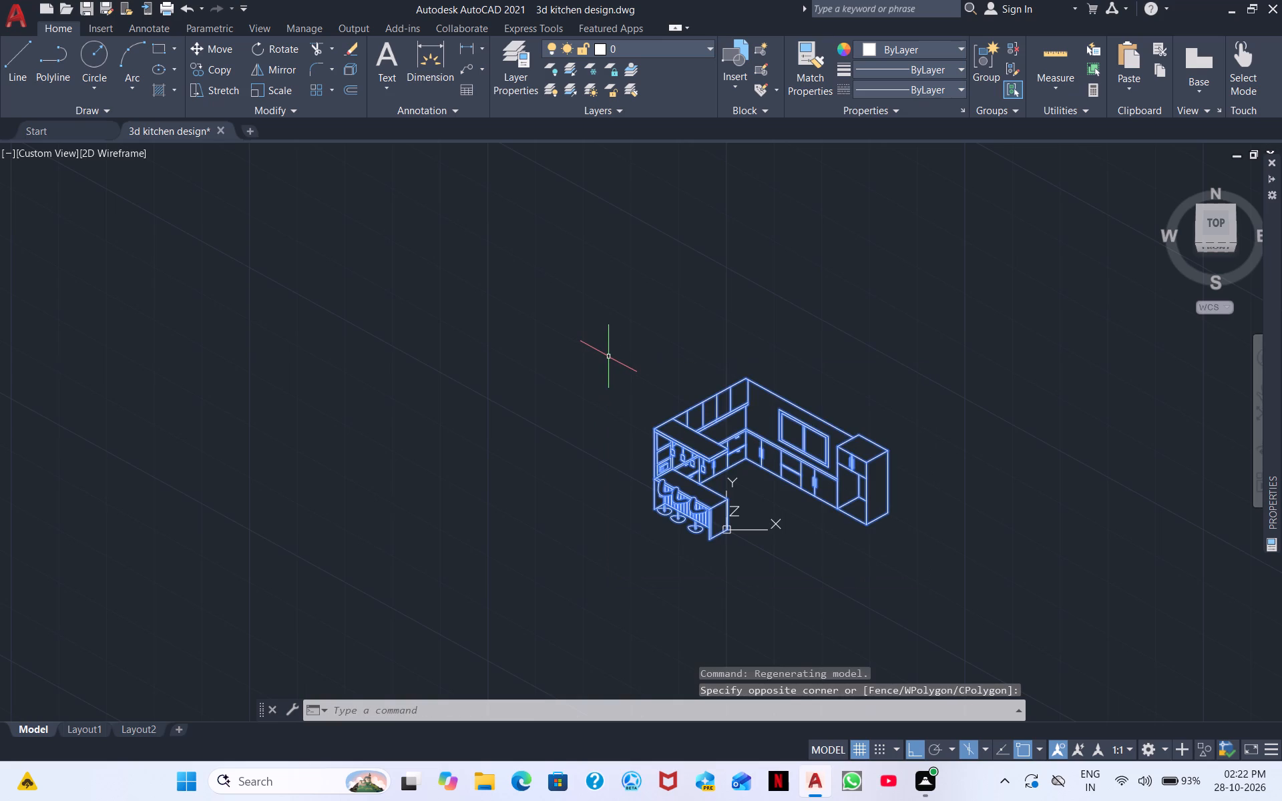
key("ctrl+s")
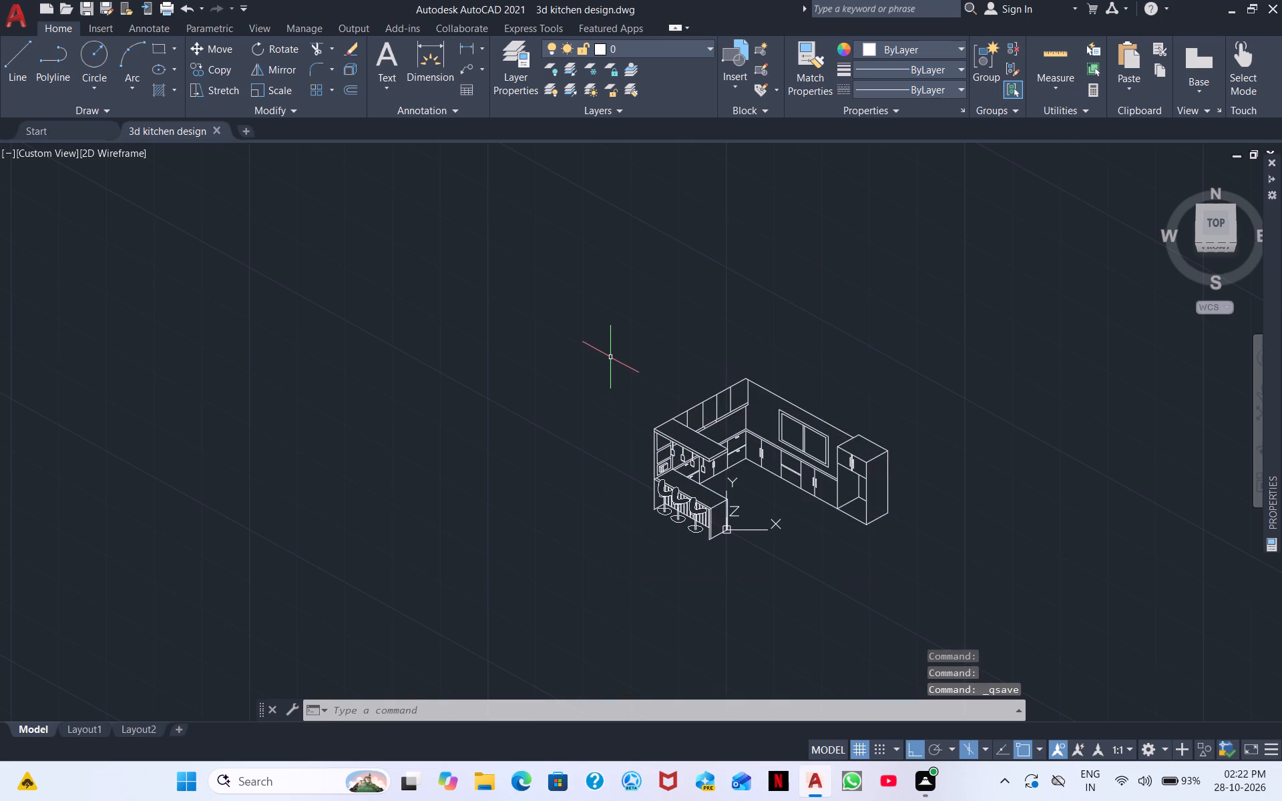
Draw a rectangular frame enclosing the whole kitchen, with clearance on all sides.
middle_click_drag(867, 449, 686, 269)
scroll(683, 322, "up", 1)
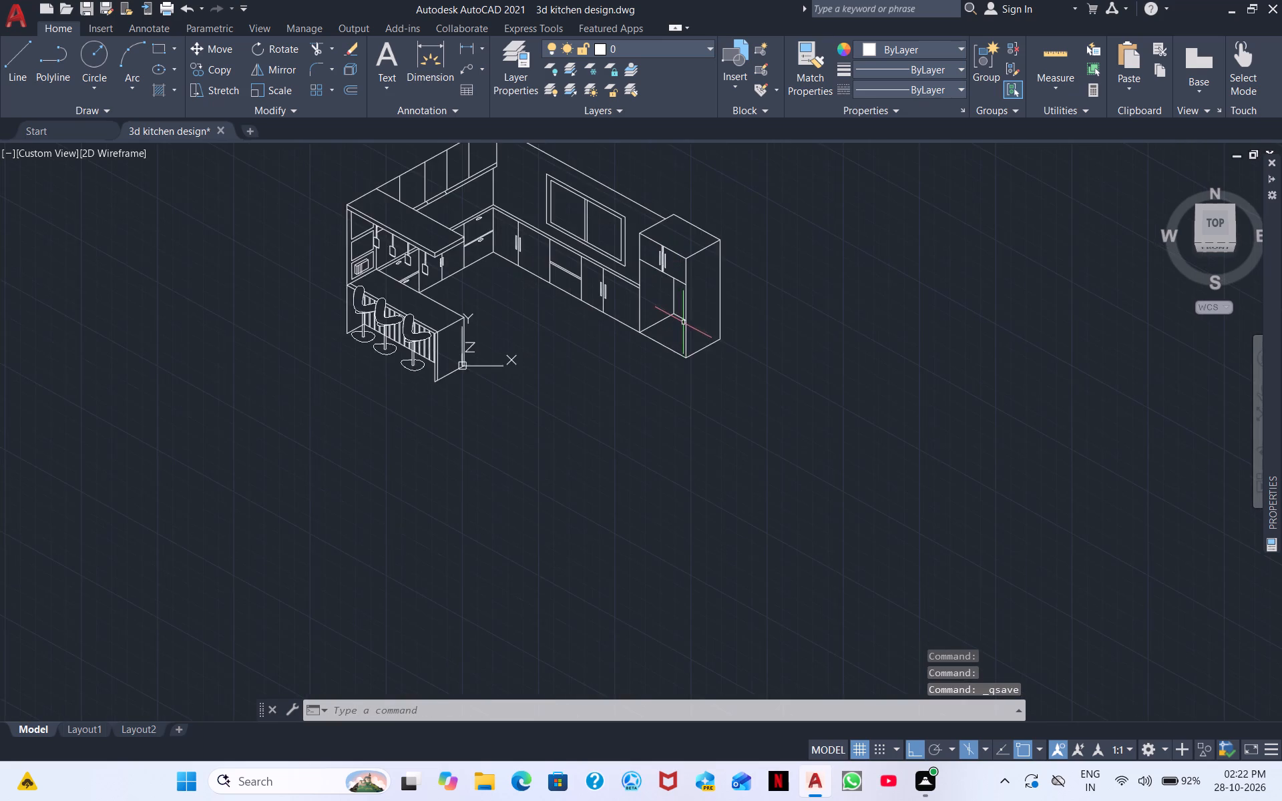
middle_click_drag(688, 377, 725, 480)
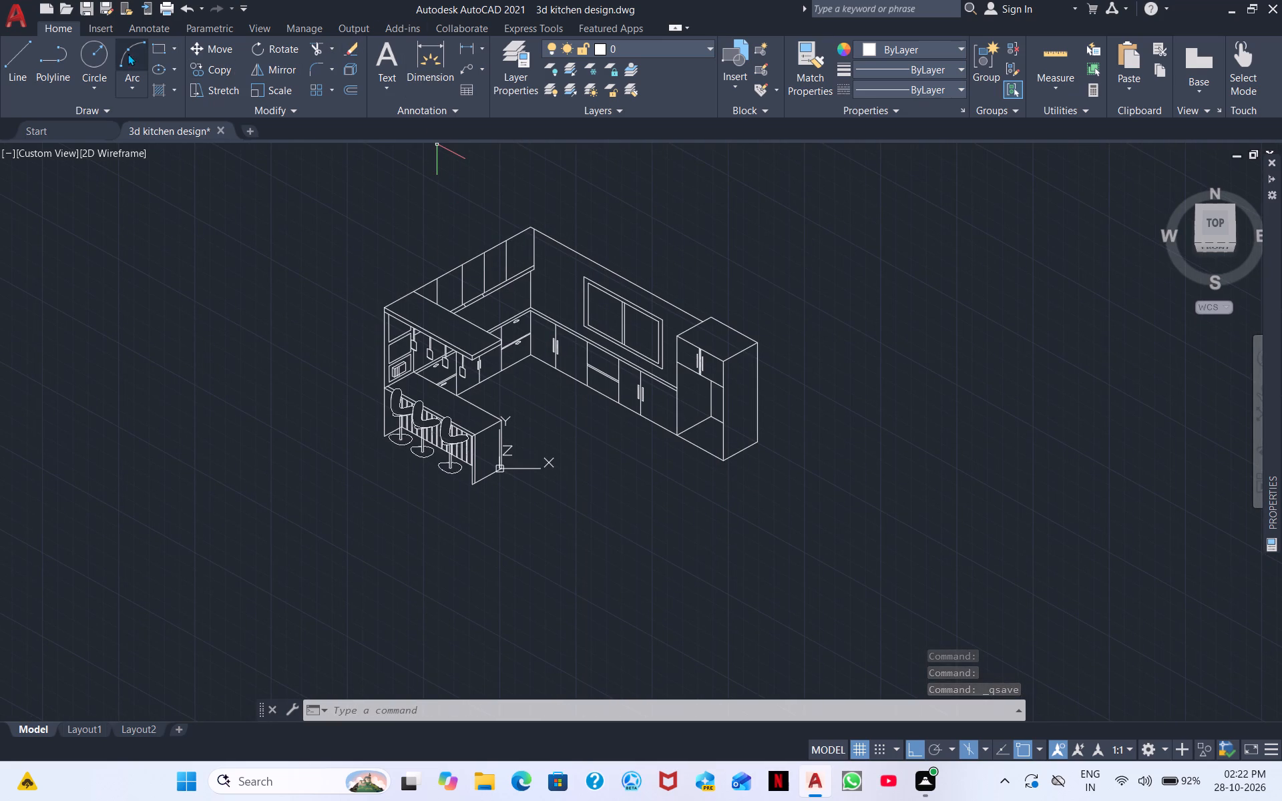
left_click(153, 48)
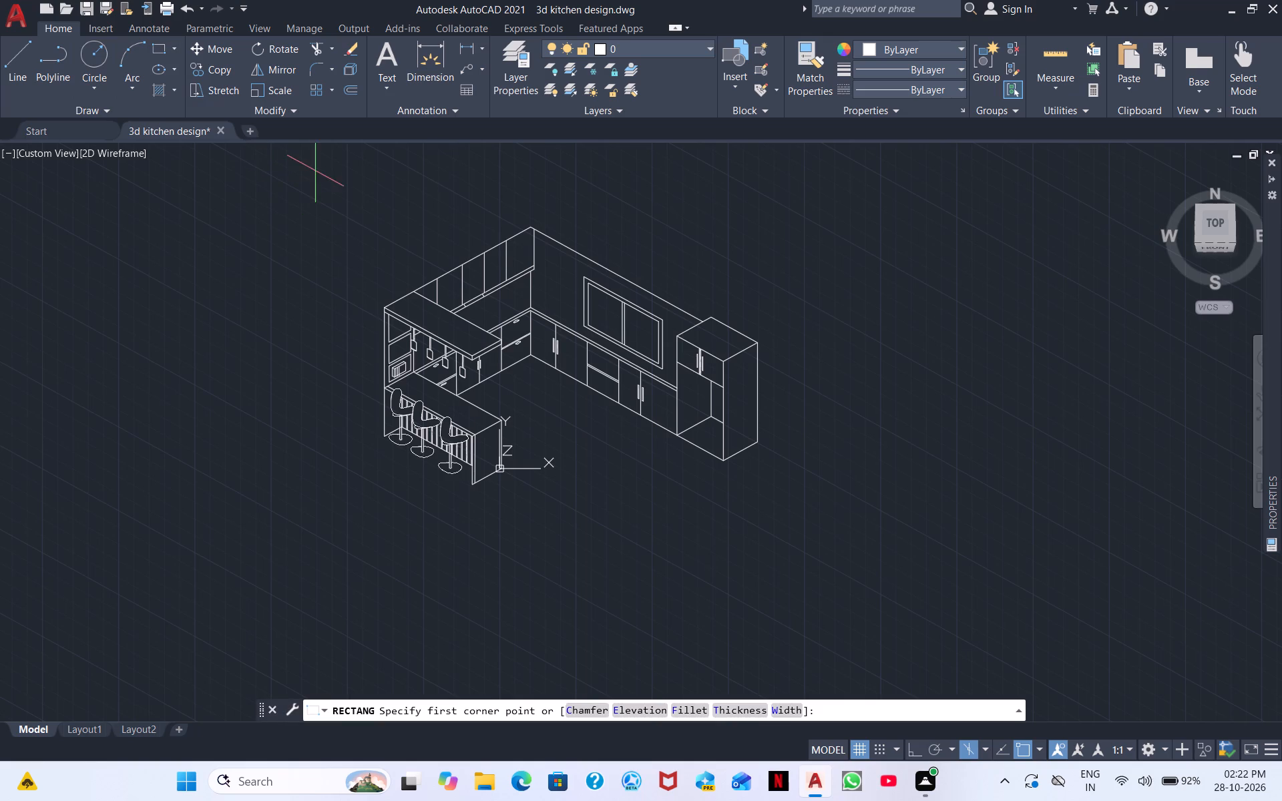
left_click(356, 195)
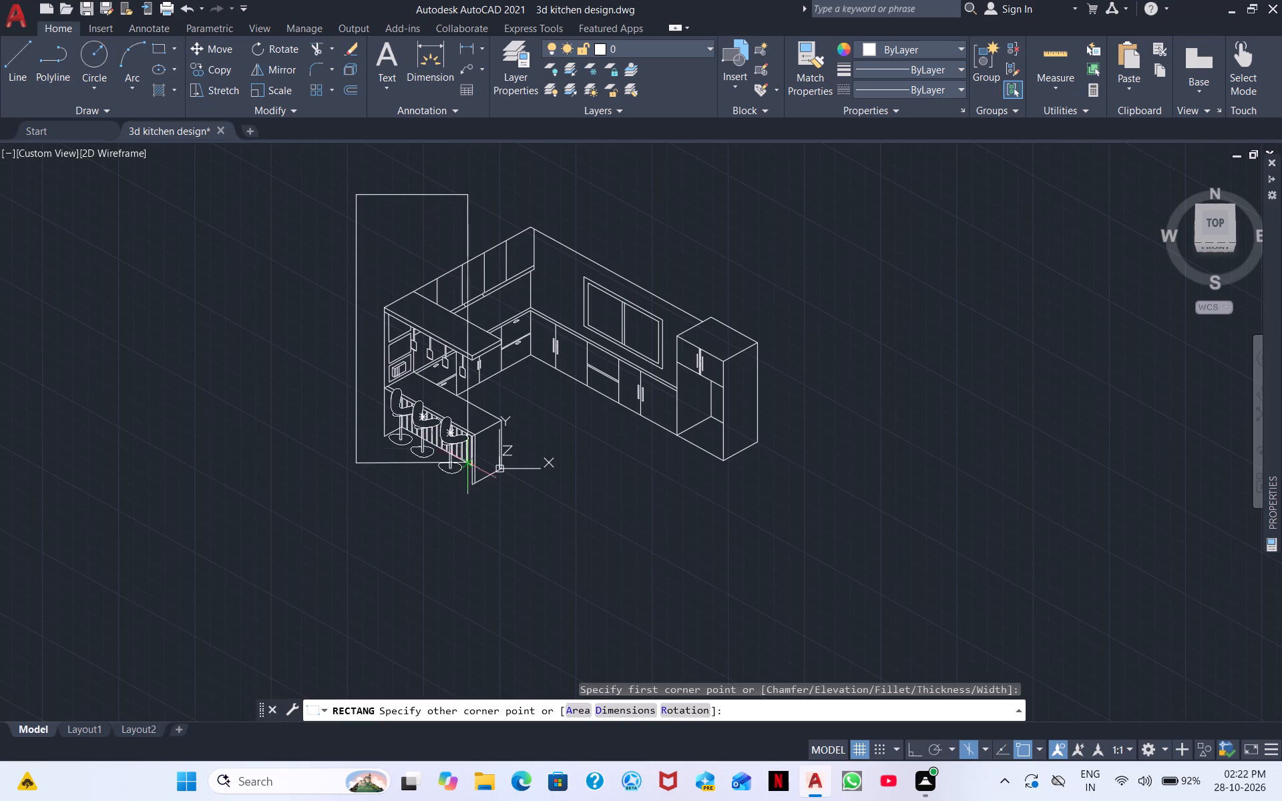
double_click(810, 524)
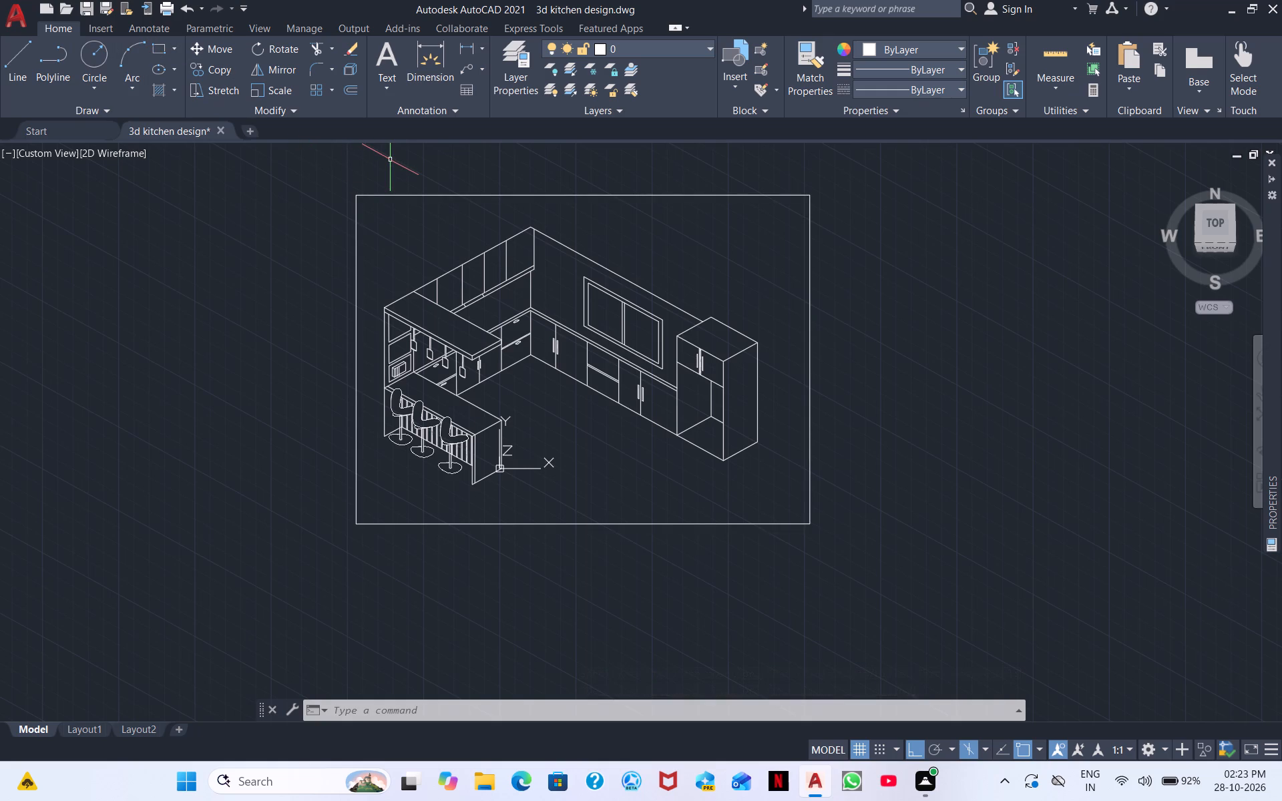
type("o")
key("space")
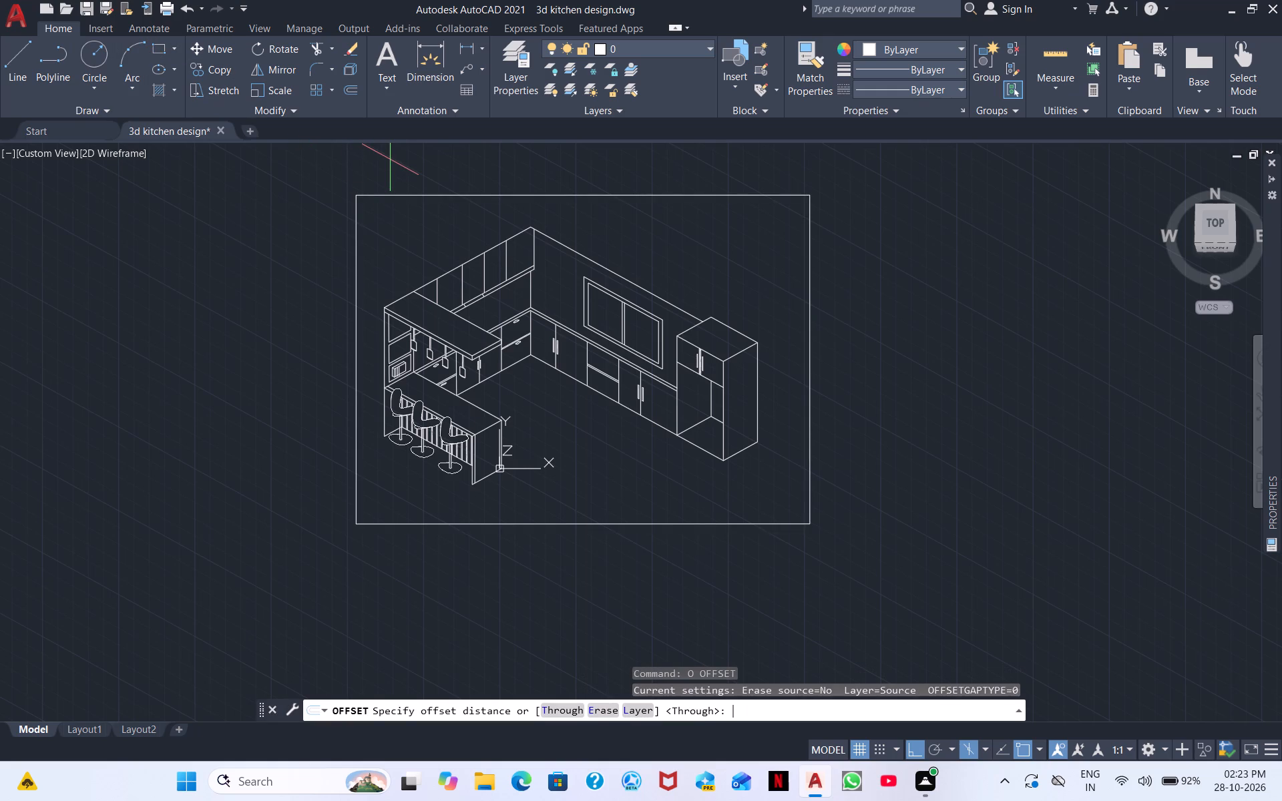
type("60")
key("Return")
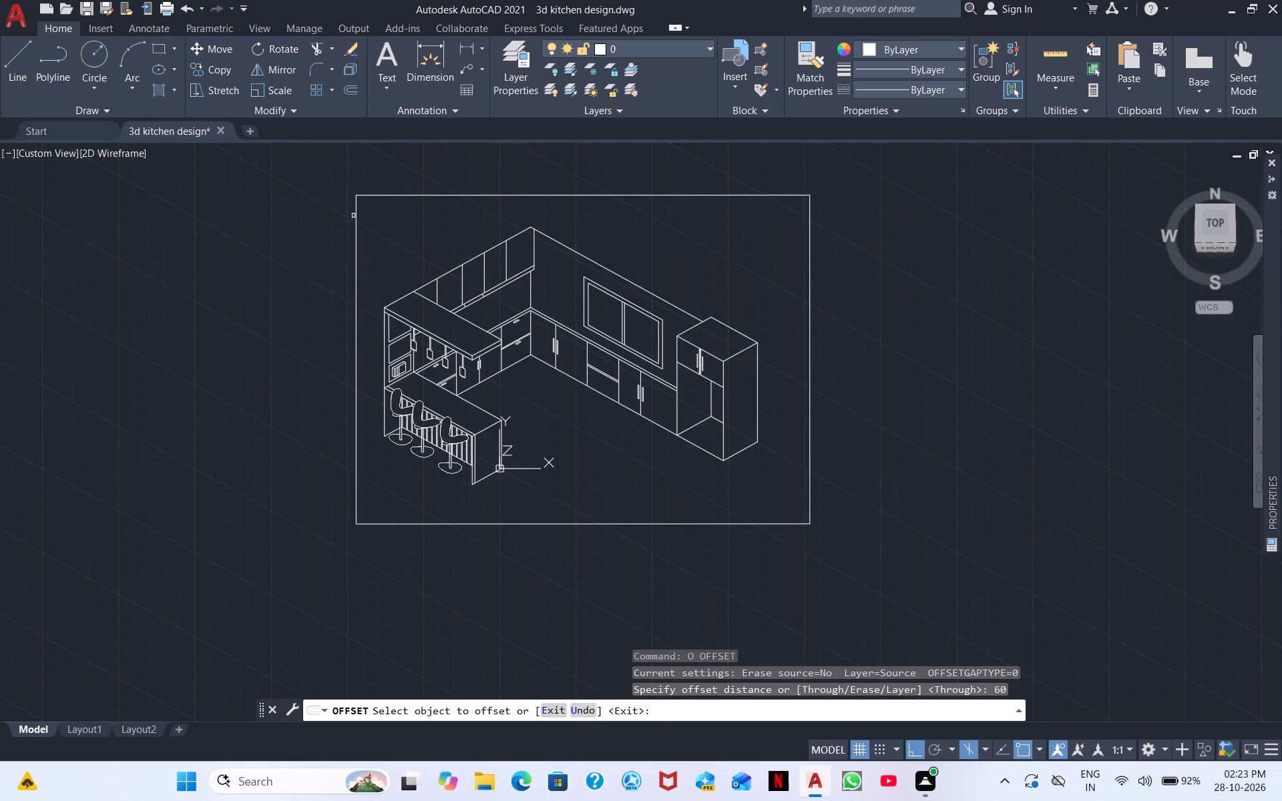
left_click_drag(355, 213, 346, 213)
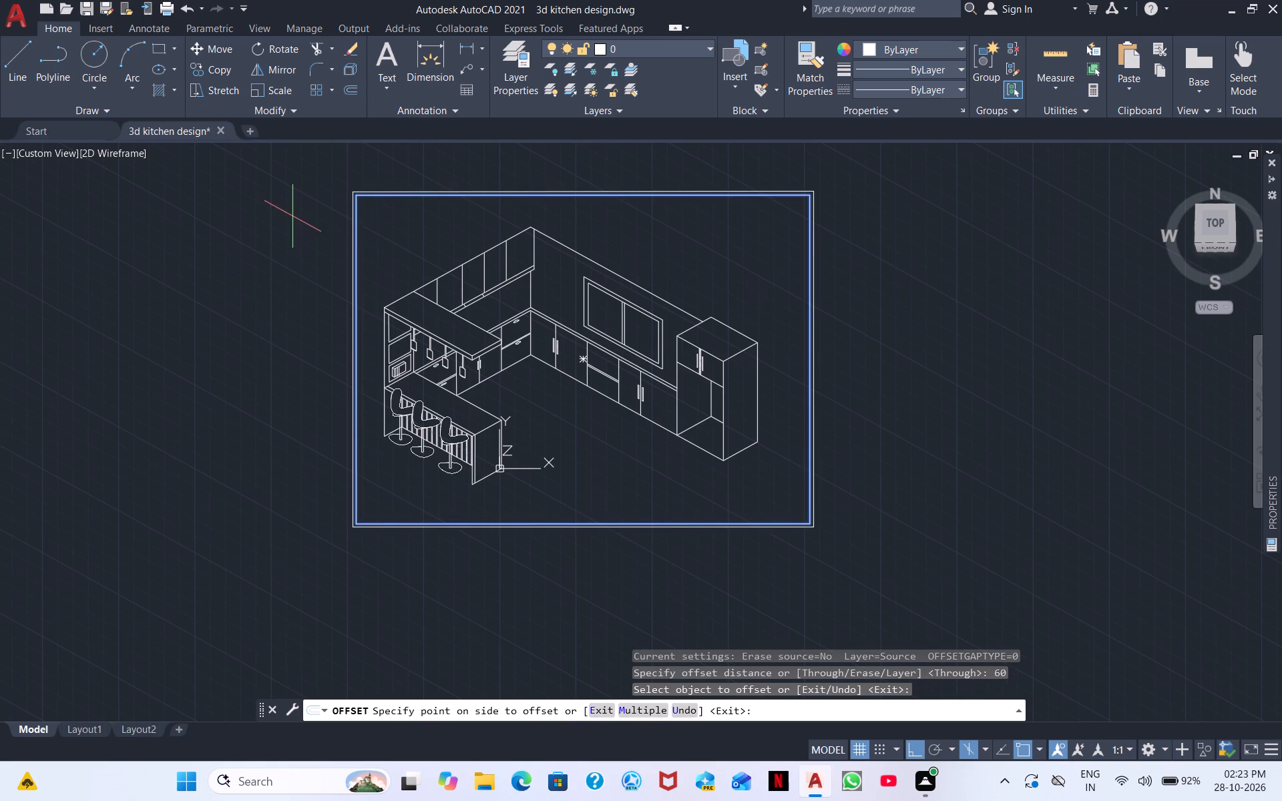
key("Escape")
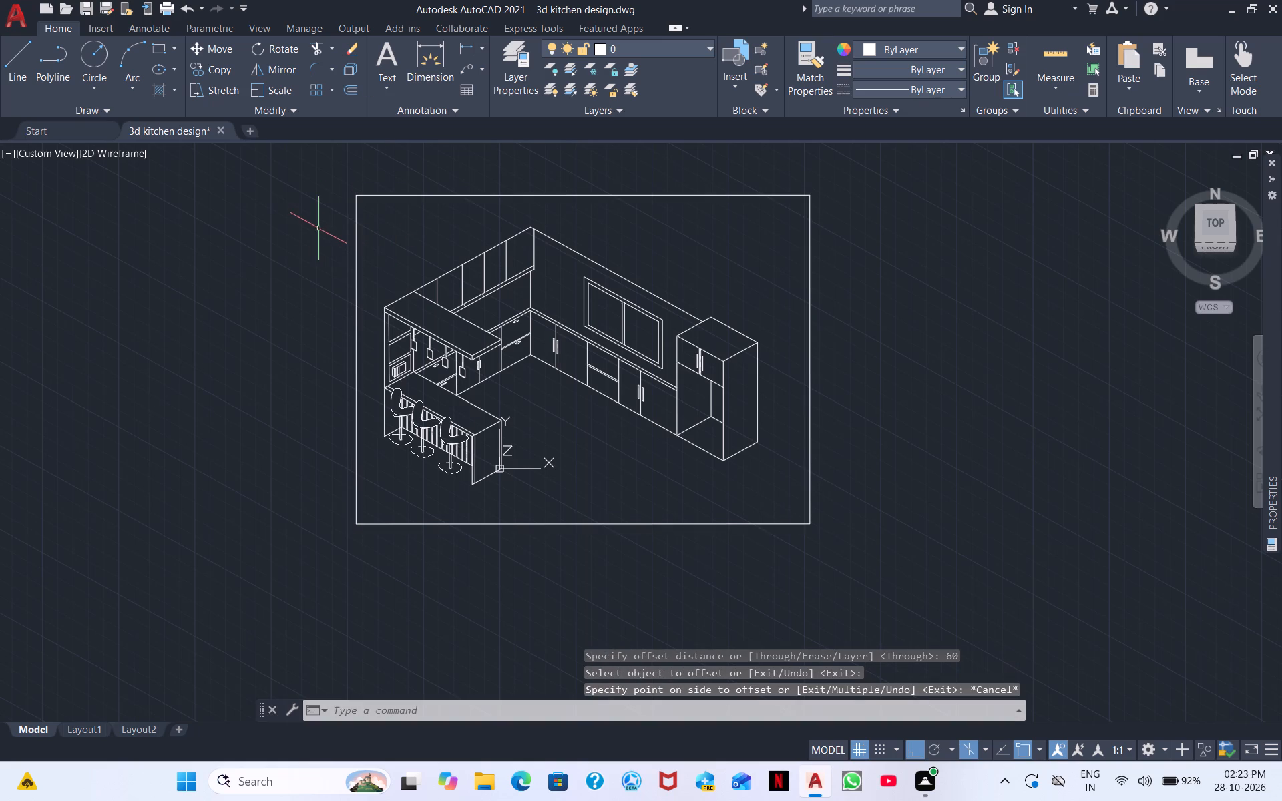
Set the Offset distance to 100.
type("o")
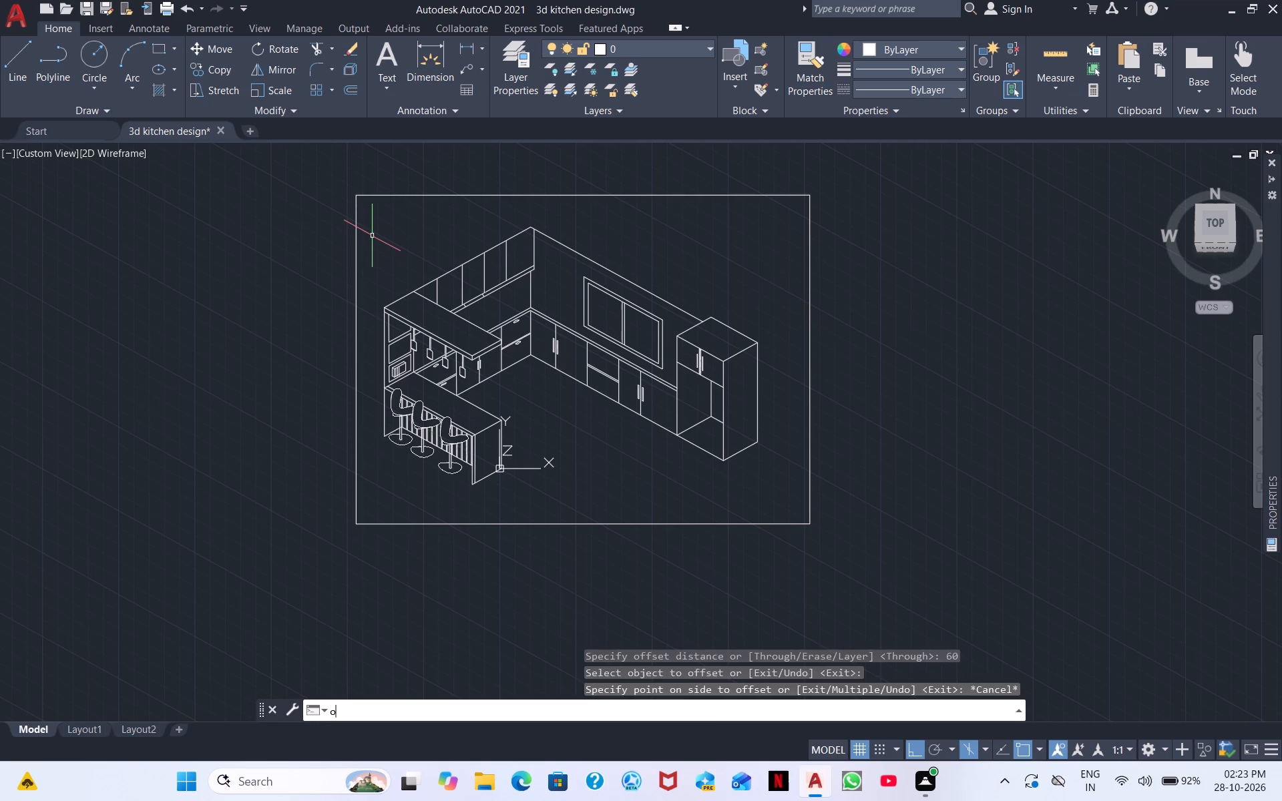
key("space")
type("100")
key("Return")
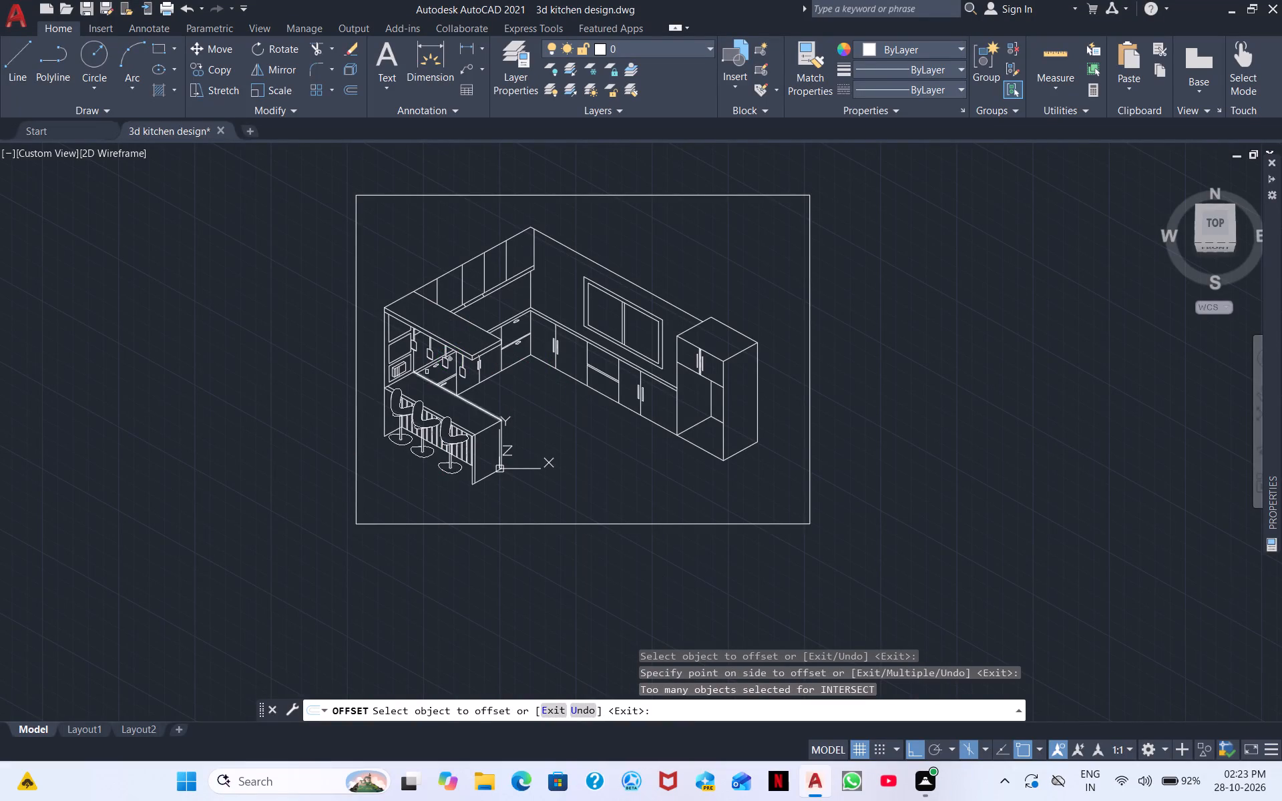
scroll(444, 361, "up", 4)
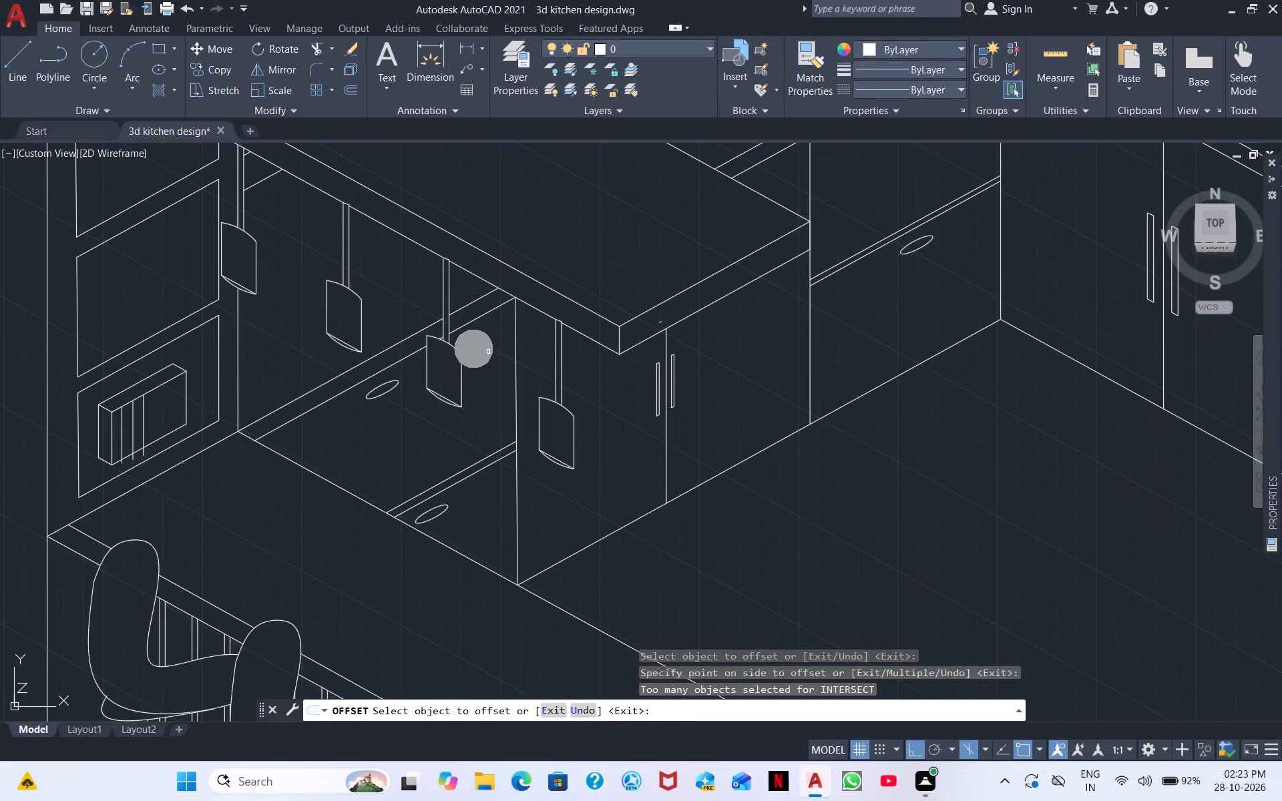
scroll(497, 371, "down", 1)
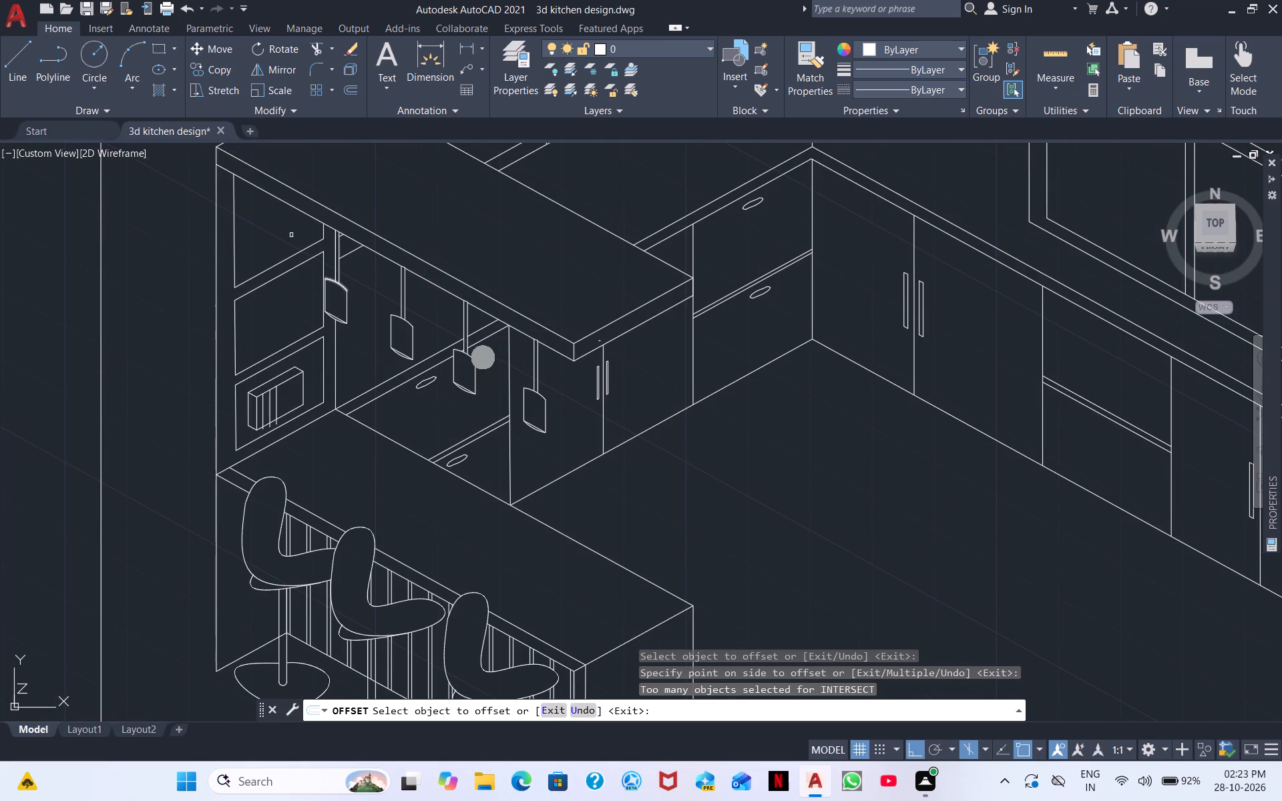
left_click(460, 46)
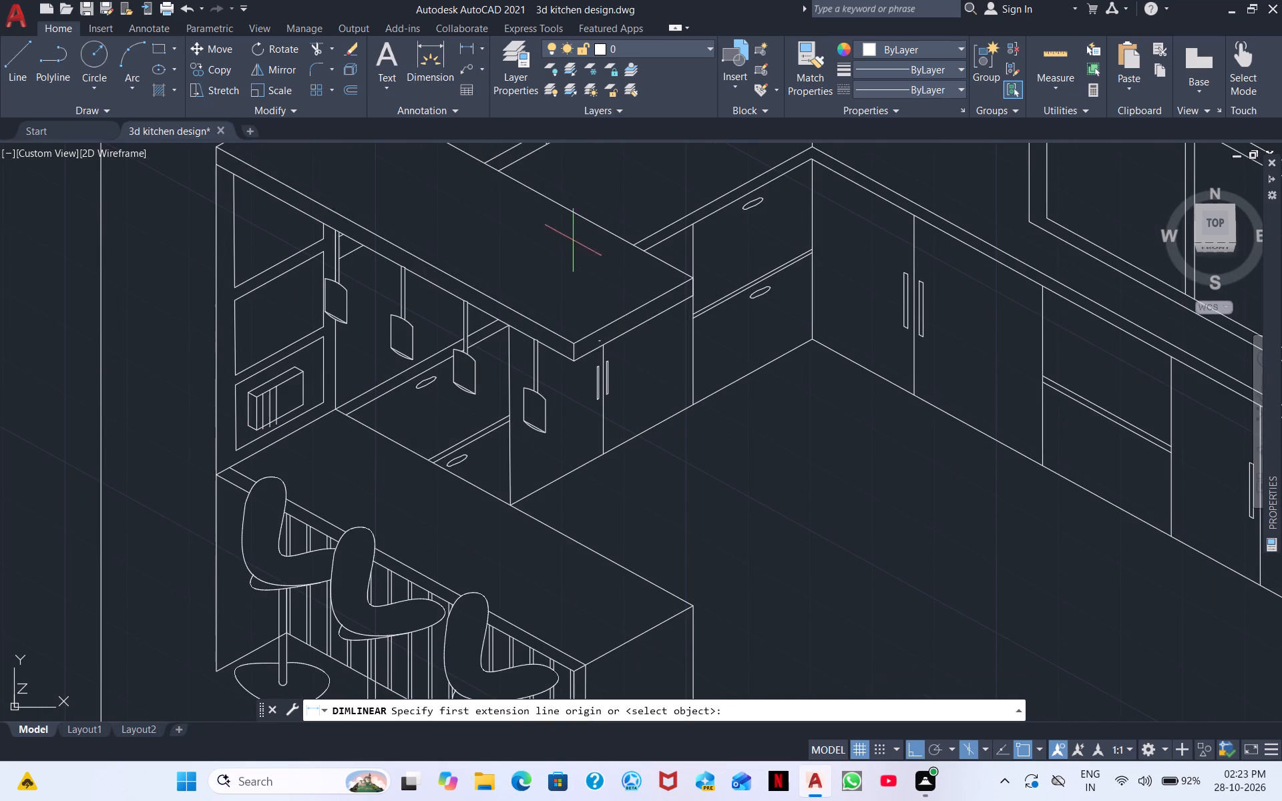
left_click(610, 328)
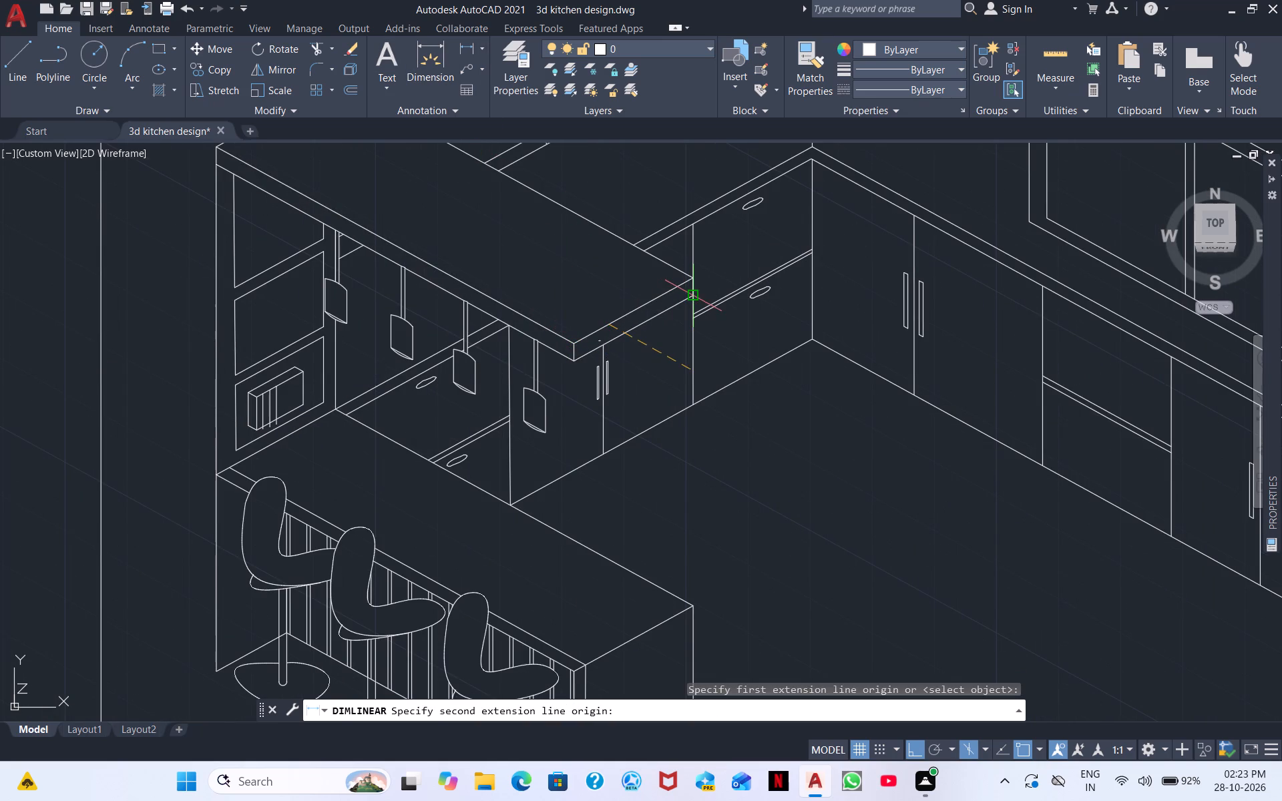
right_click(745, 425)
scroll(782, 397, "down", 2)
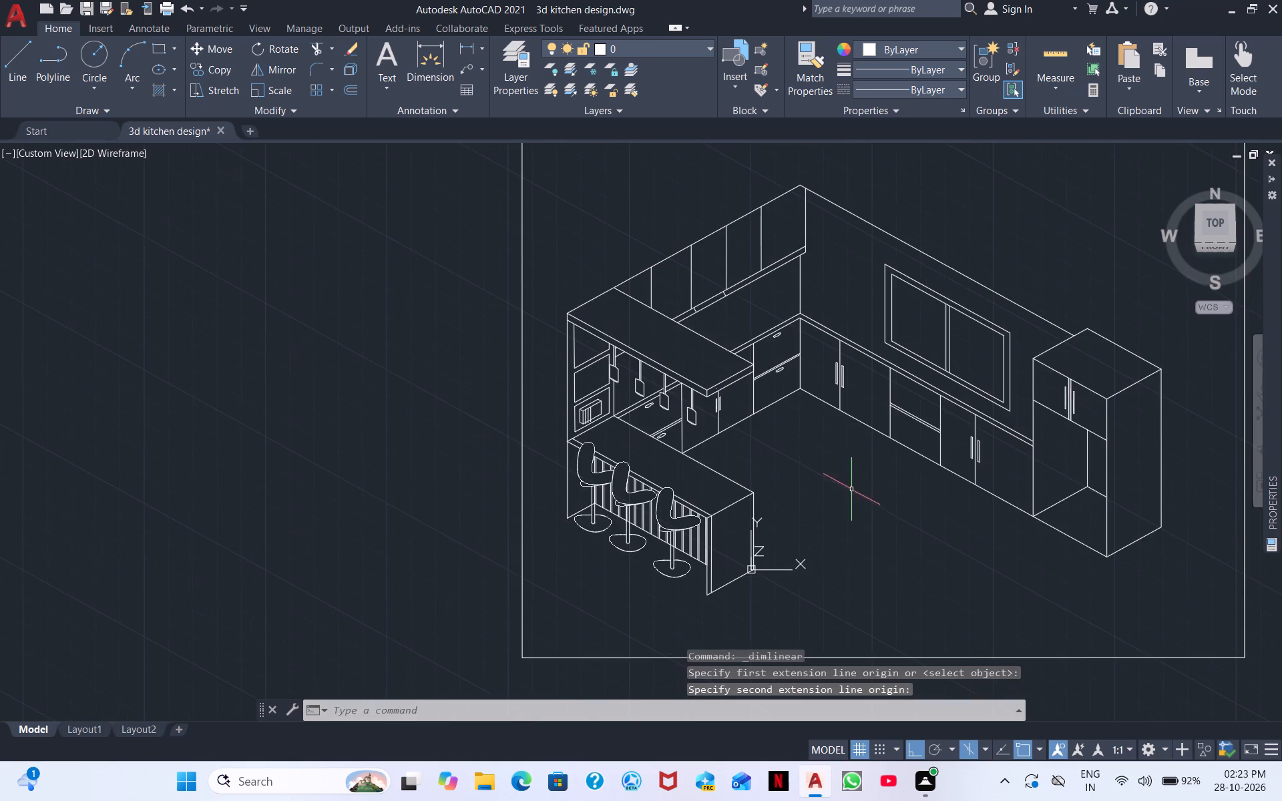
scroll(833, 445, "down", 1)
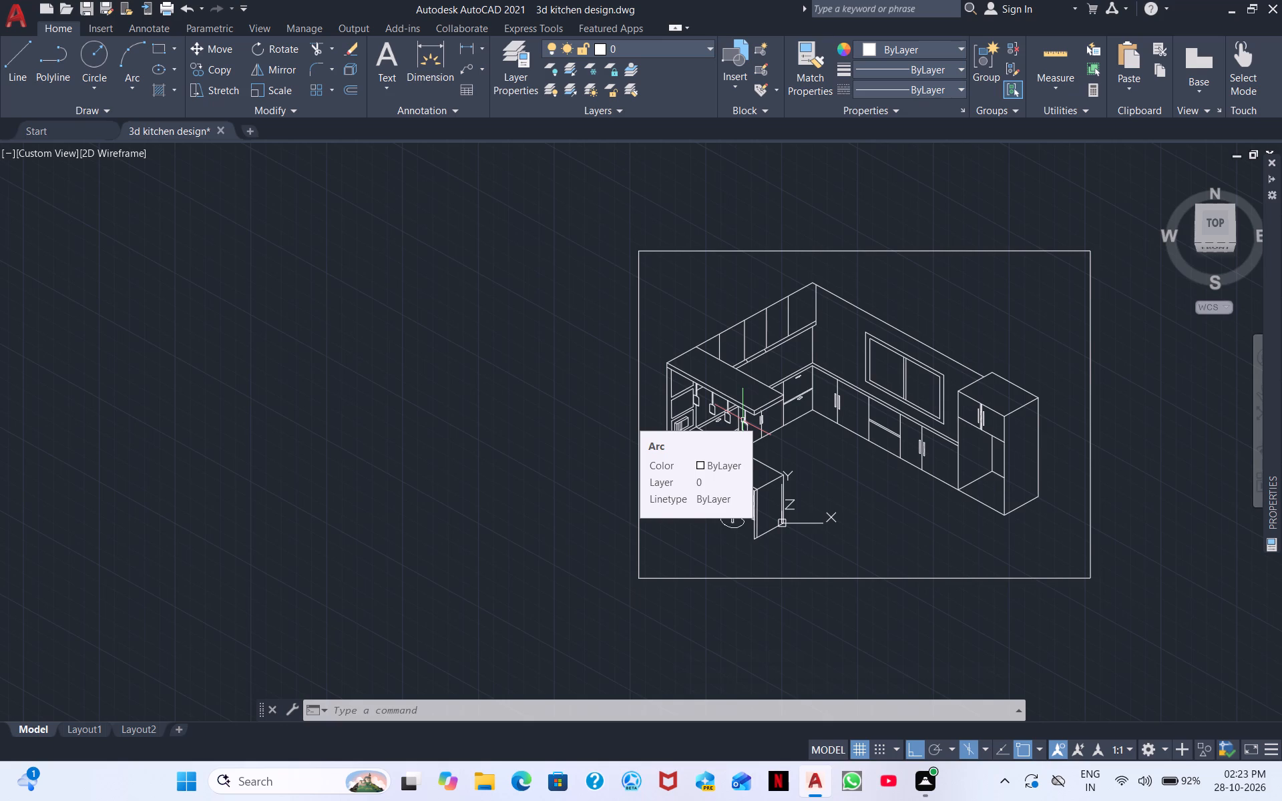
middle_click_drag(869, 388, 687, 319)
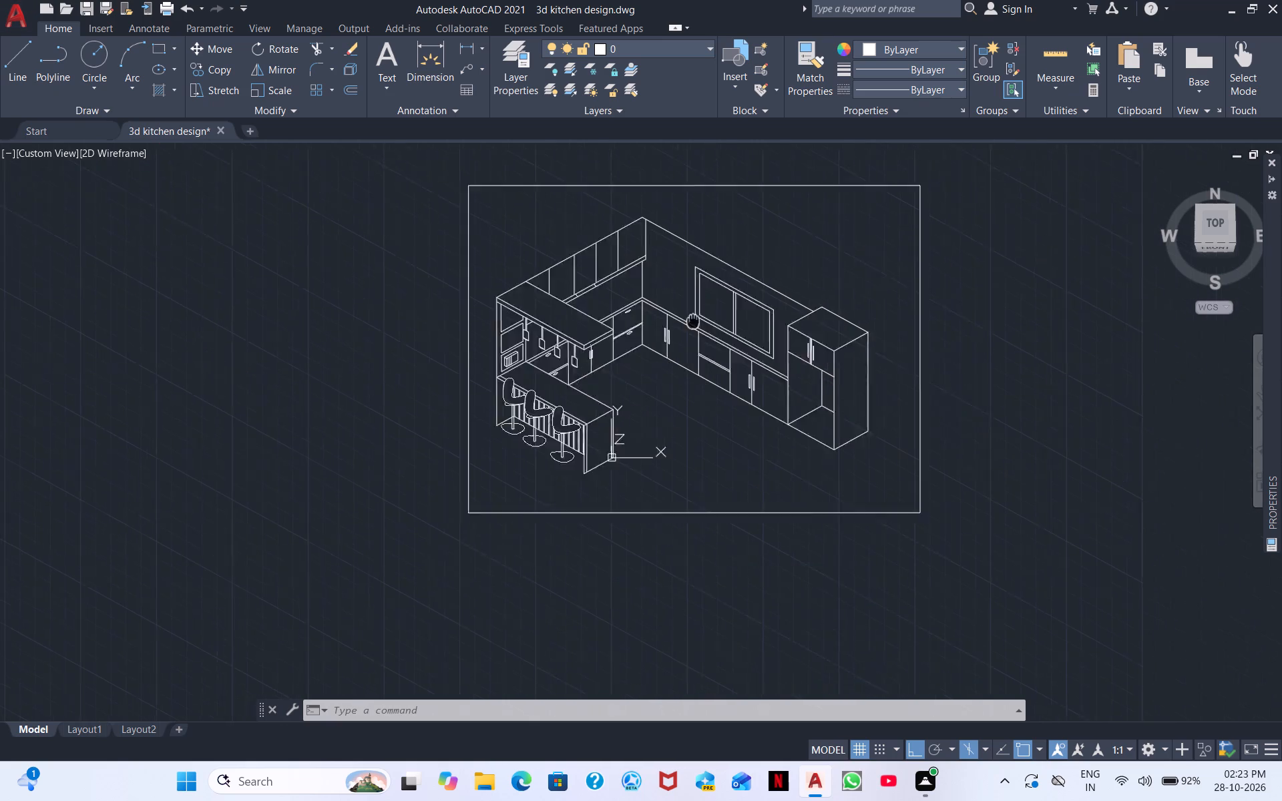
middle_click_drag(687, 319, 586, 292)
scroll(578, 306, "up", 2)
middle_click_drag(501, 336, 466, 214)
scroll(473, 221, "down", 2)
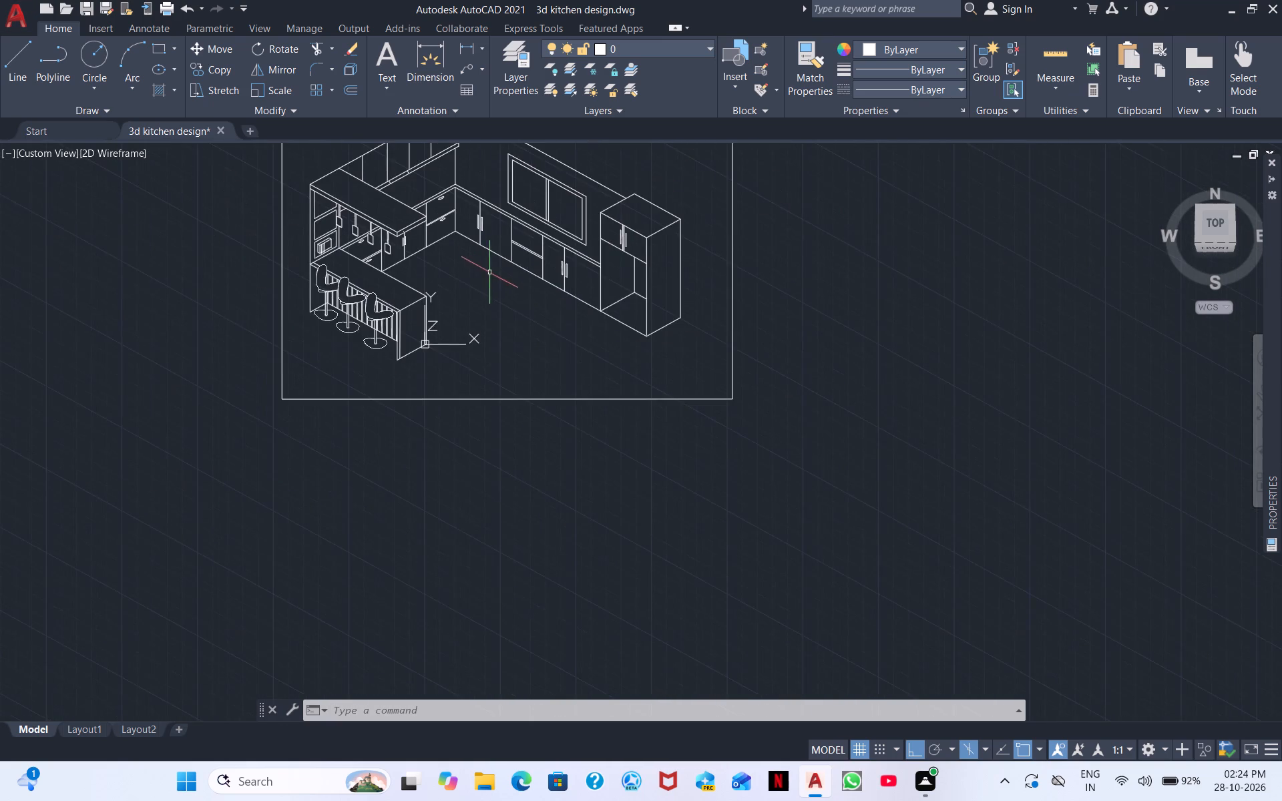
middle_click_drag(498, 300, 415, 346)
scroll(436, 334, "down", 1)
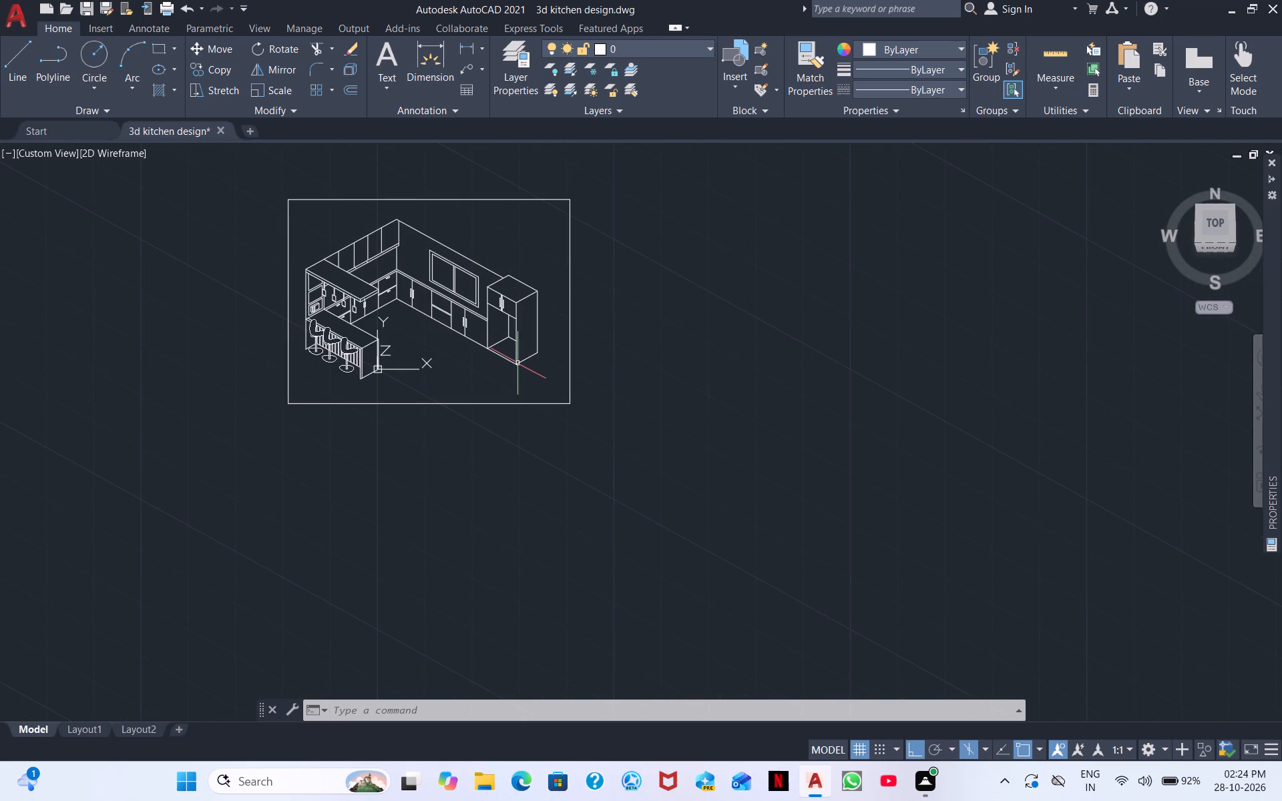
Offset the rectangular frame around the kitchen outward by 100 to form a double border.
type("o")
key("space")
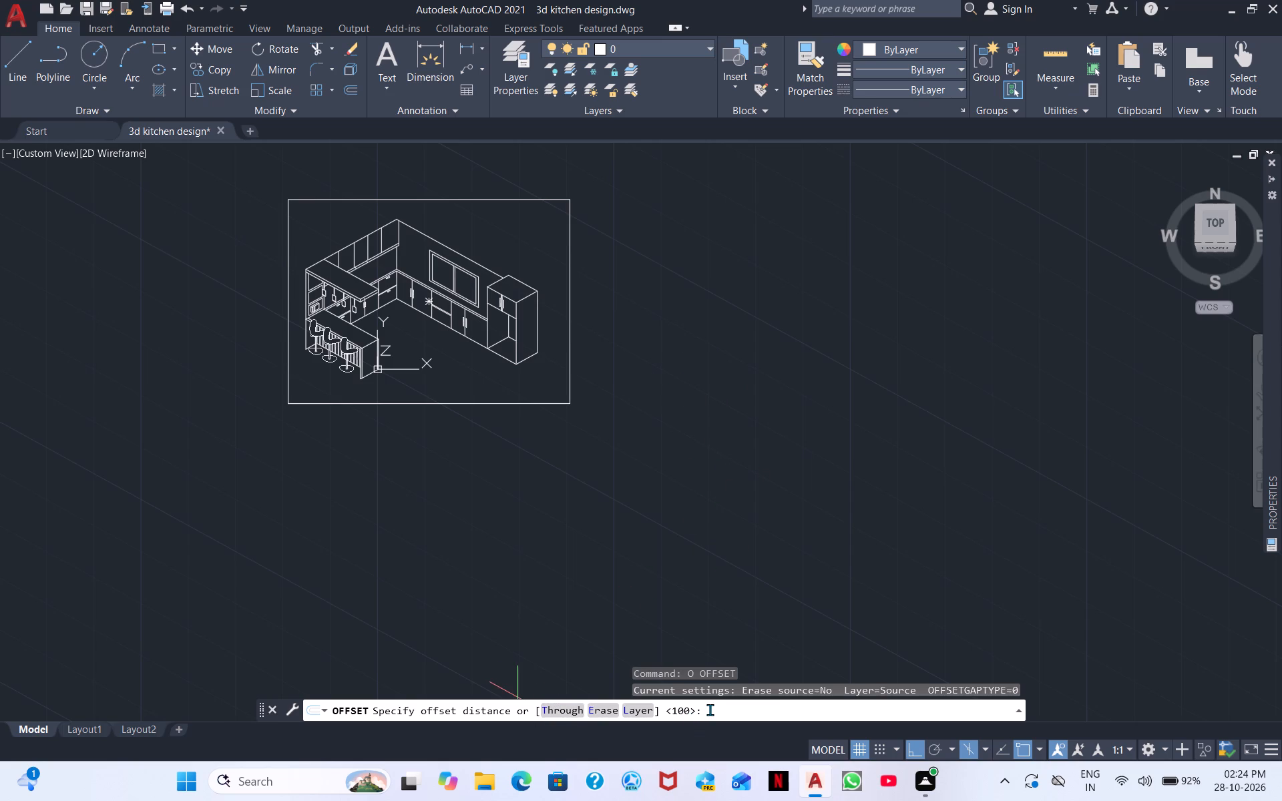
key("space")
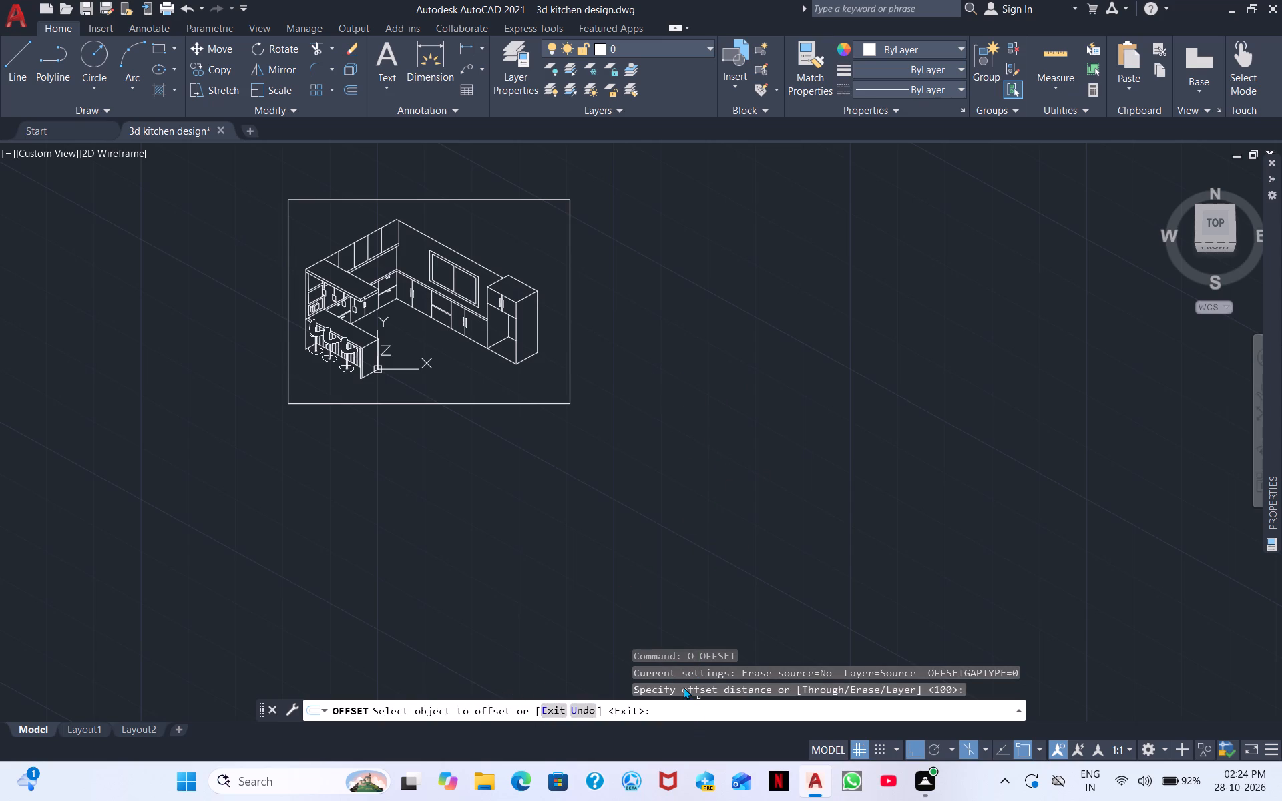
key("space")
key("space")
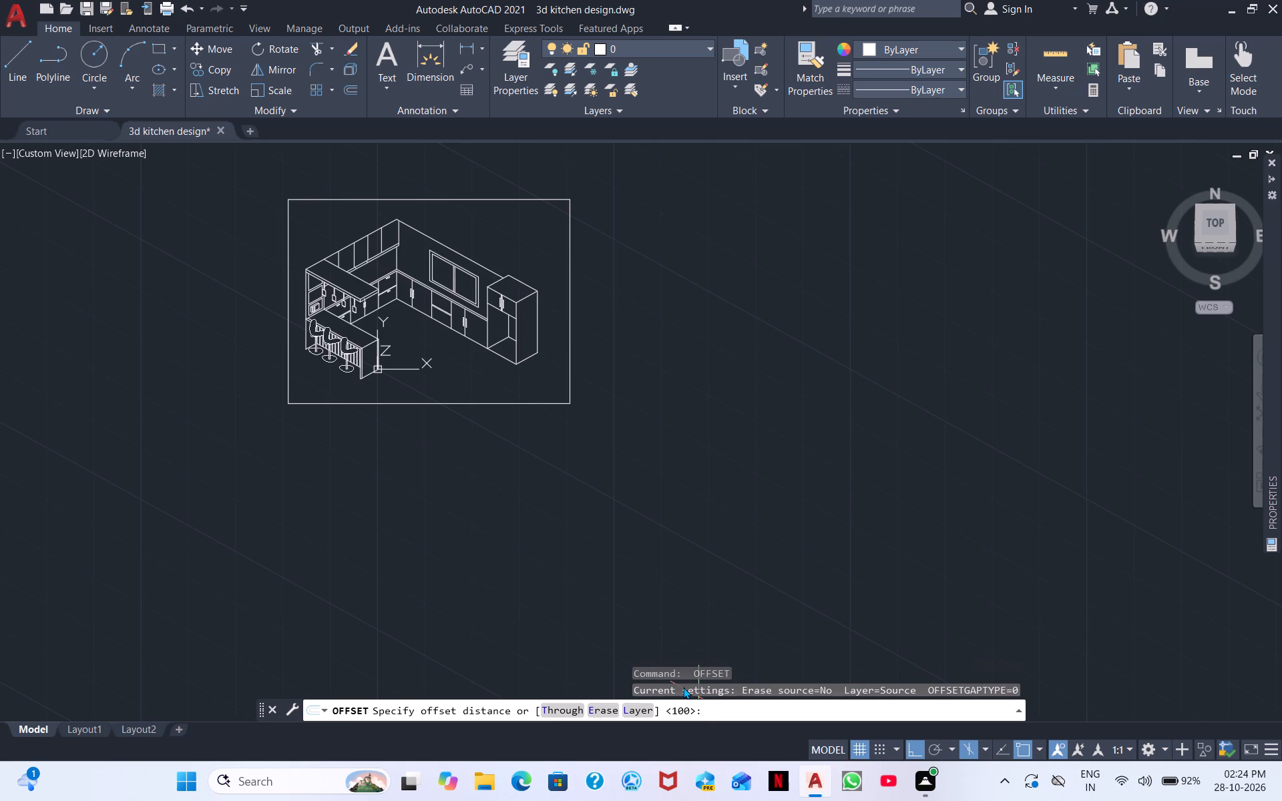
scroll(290, 206, "up", 2)
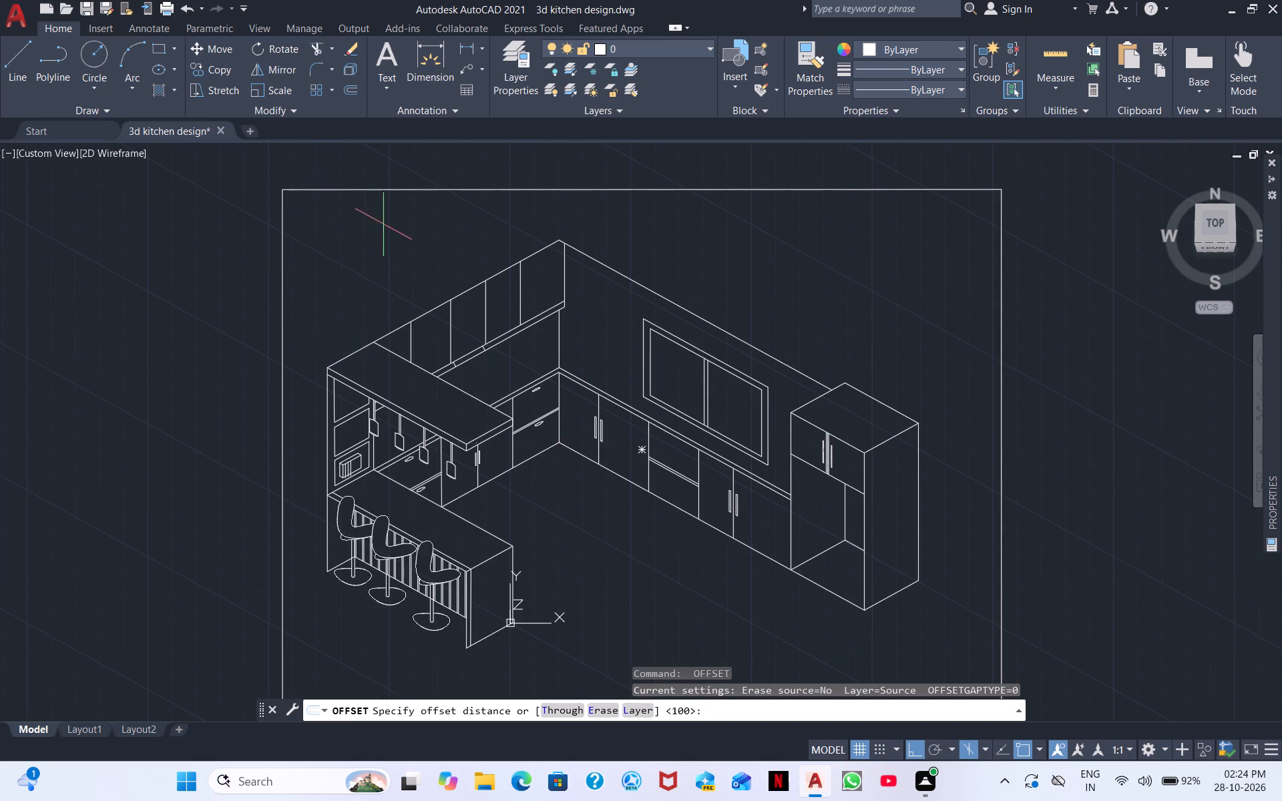
middle_click_drag(439, 256, 493, 218)
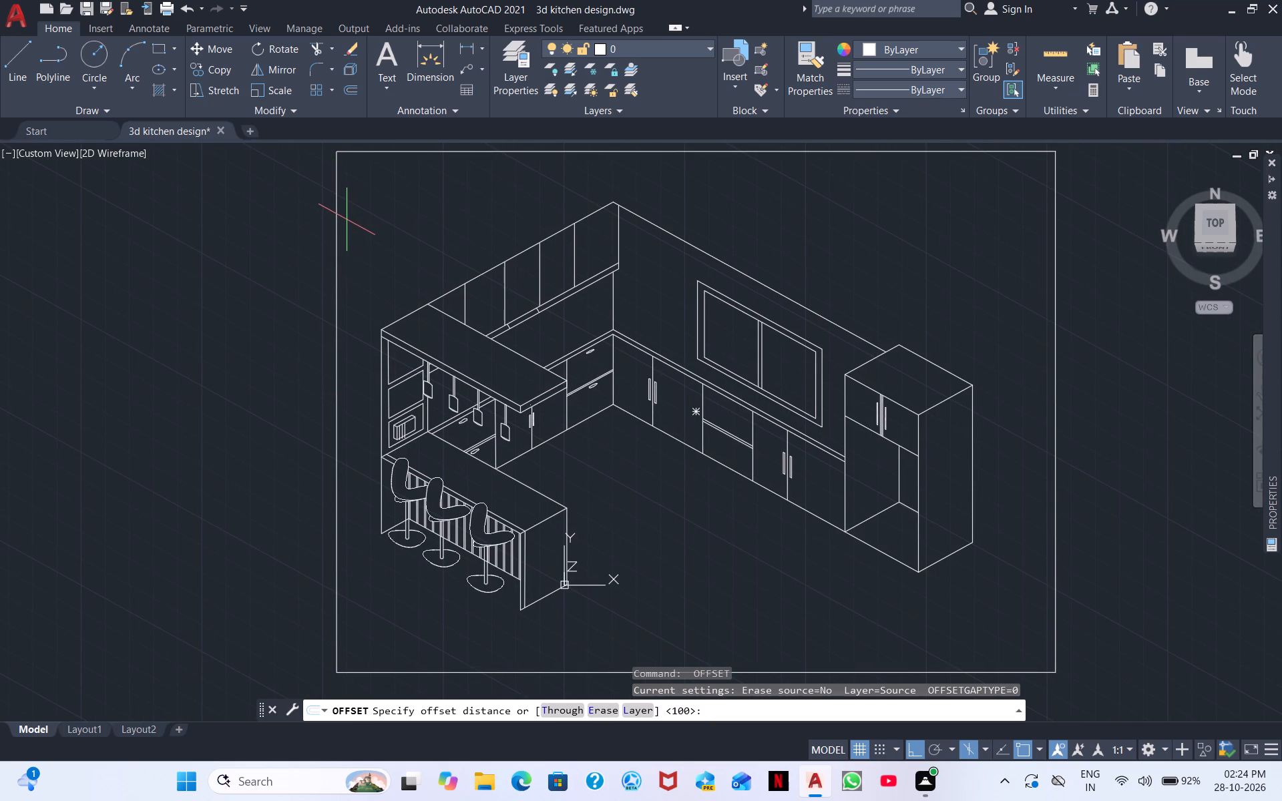
key("space")
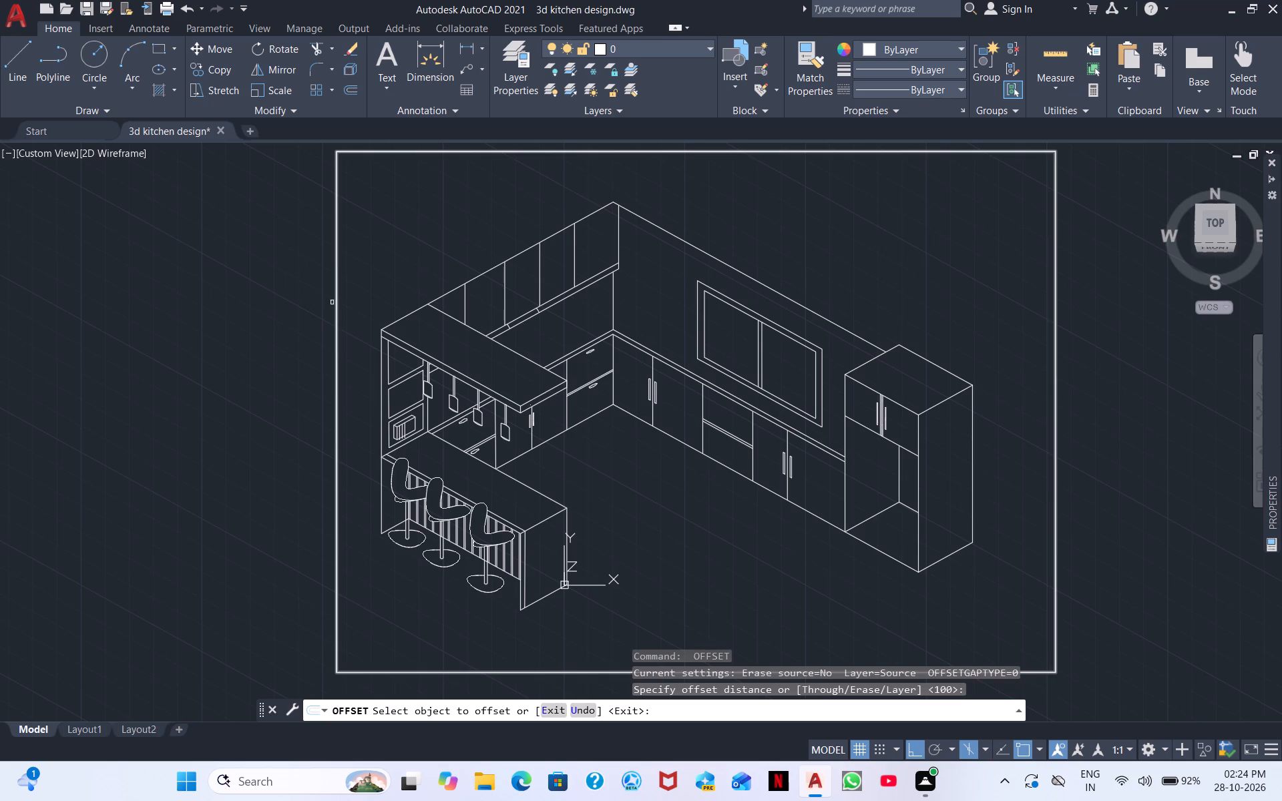
left_click(336, 296)
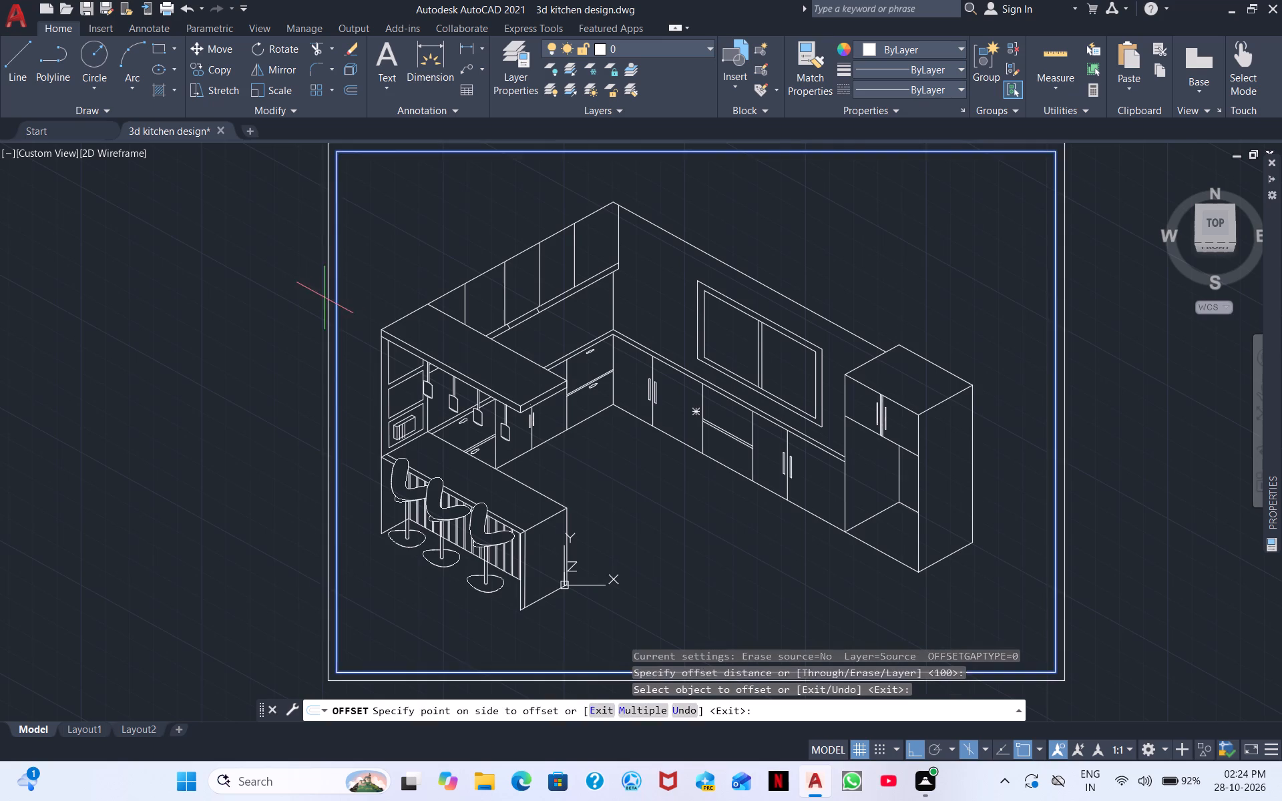
left_click(325, 298)
scroll(430, 309, "down", 2)
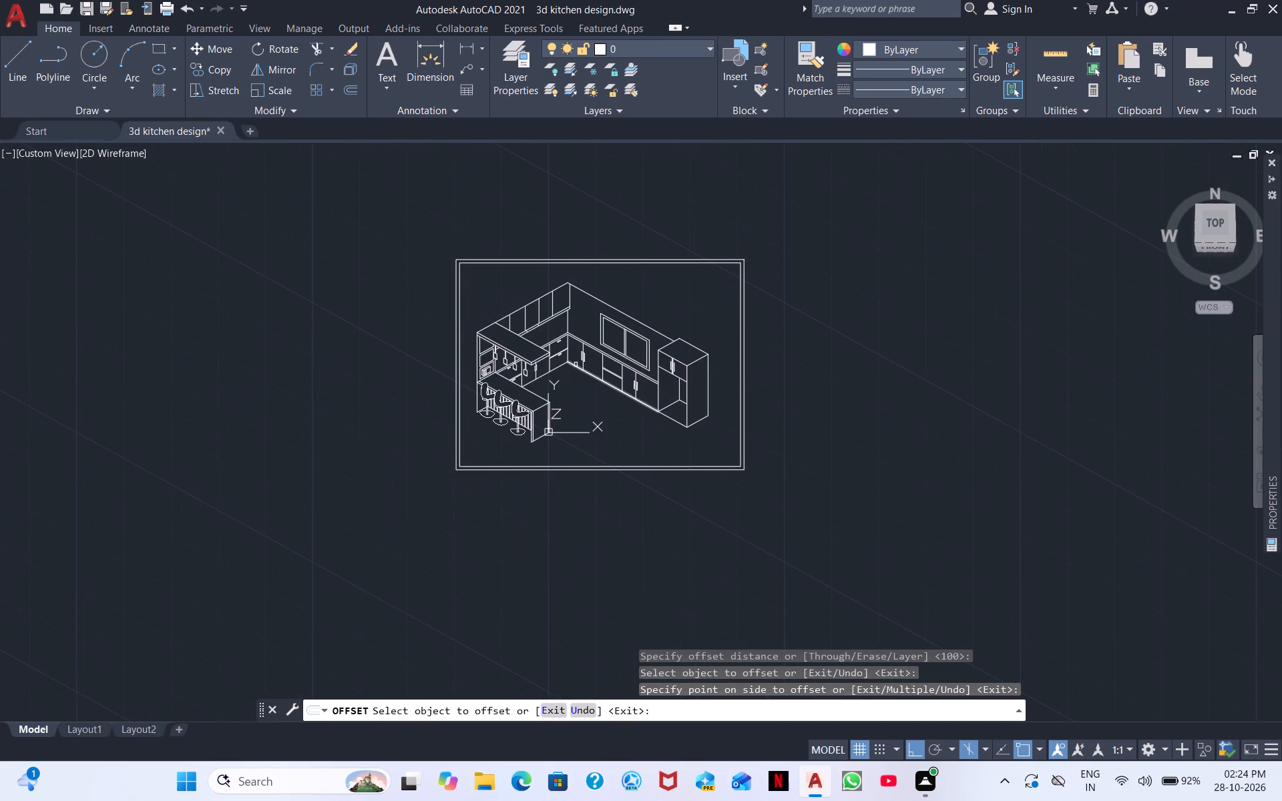
key("Escape")
Add the single-line text "3D KITCHEN DESIGN" just below the border's lower edge, with height 200 and rotation 0.
scroll(437, 308, "up", 1)
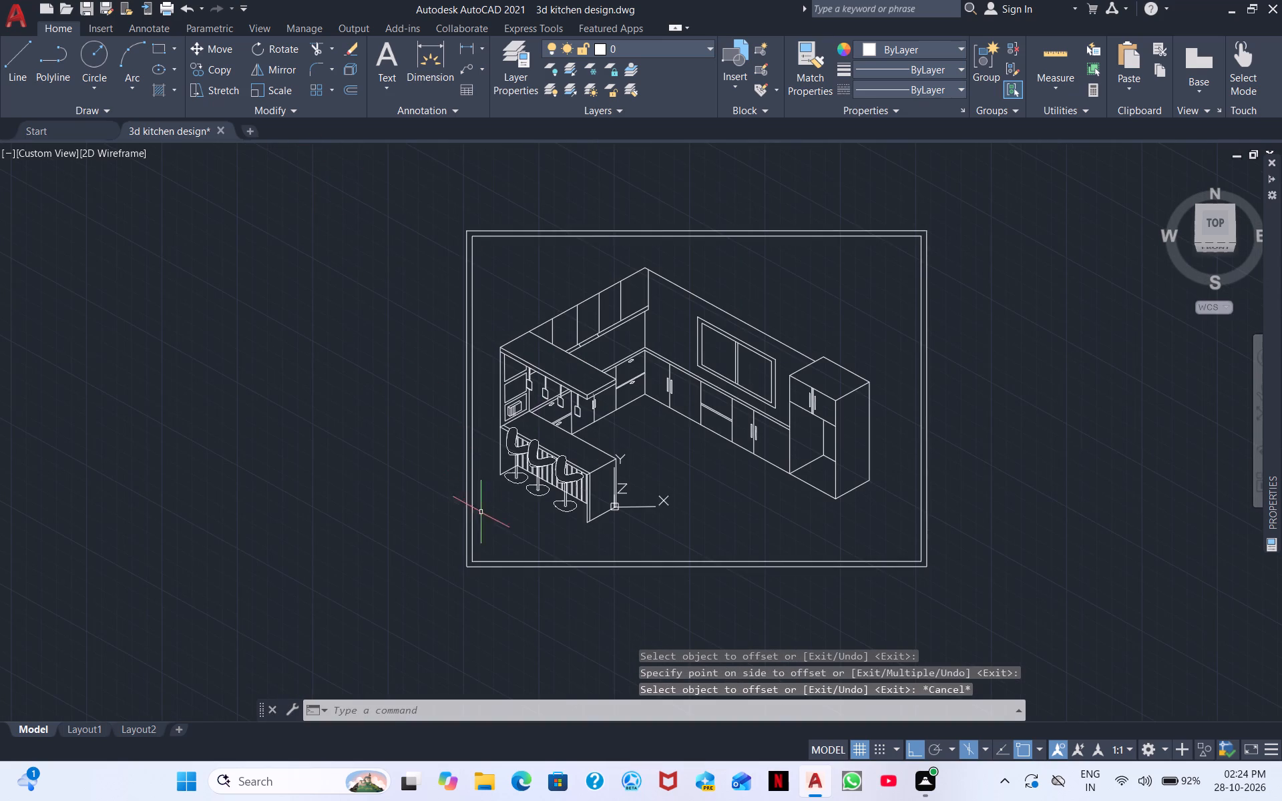
middle_click_drag(481, 512, 397, 323)
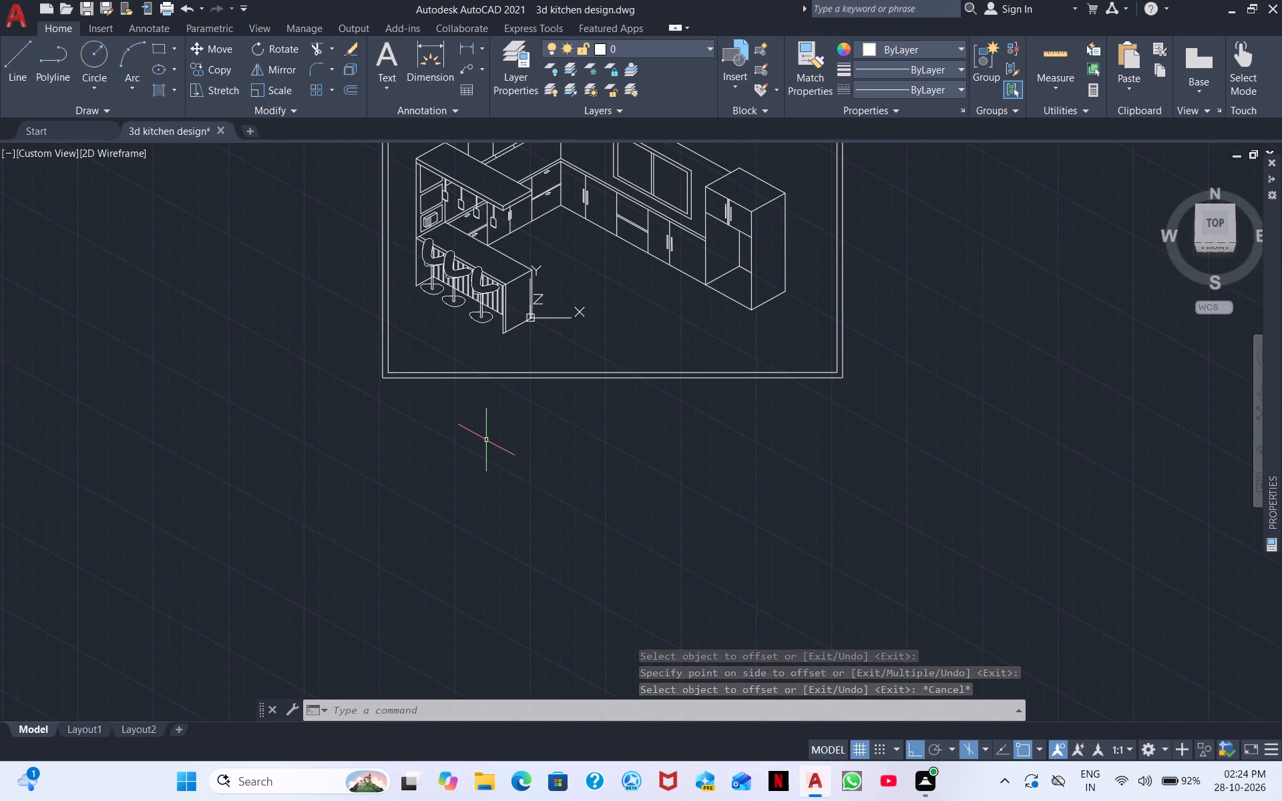
type("dt")
key("space")
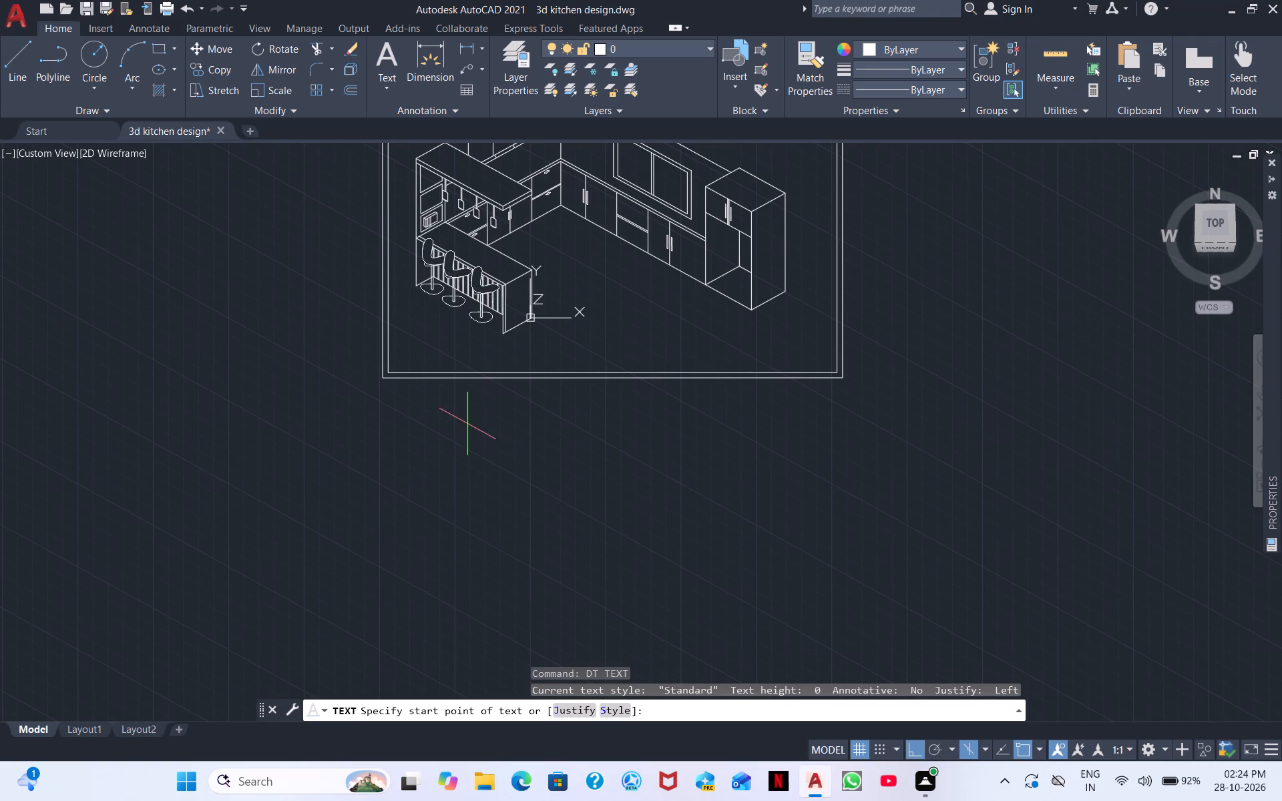
left_click(476, 411)
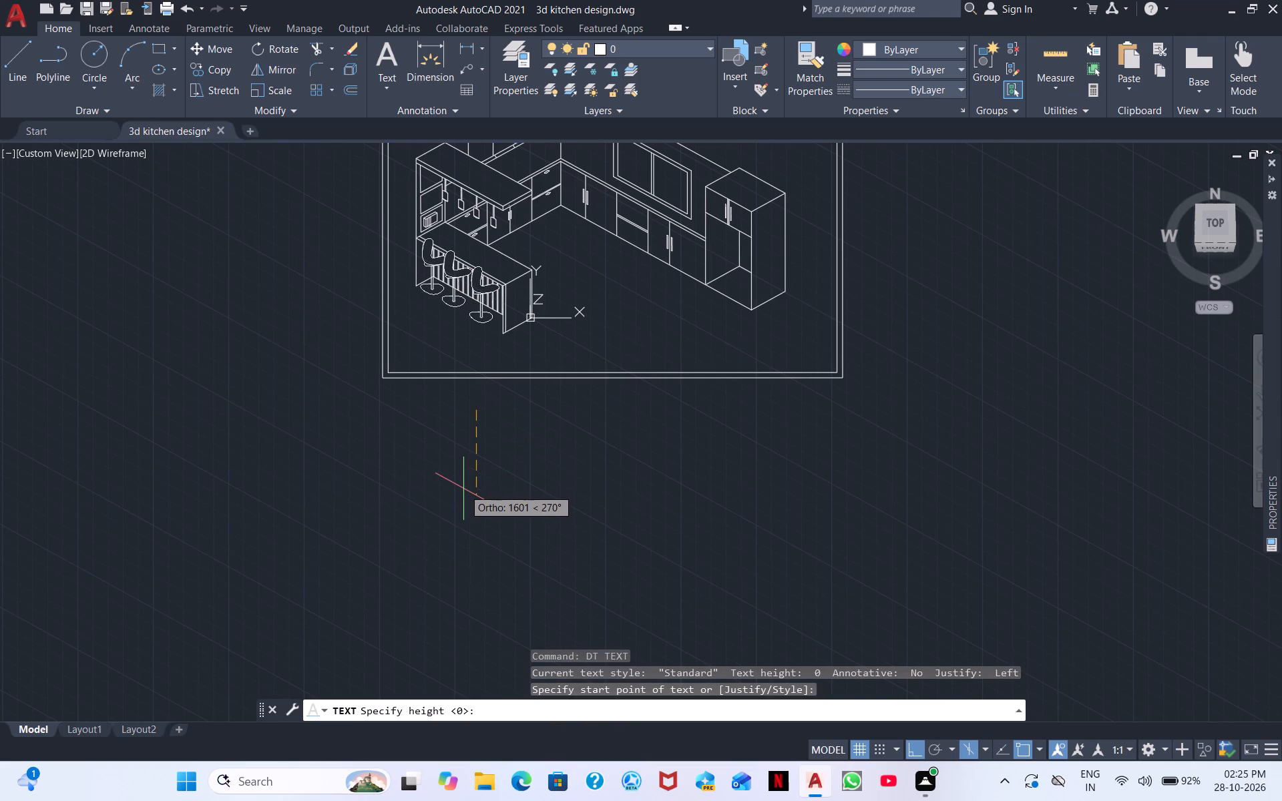
type("200")
key("Return")
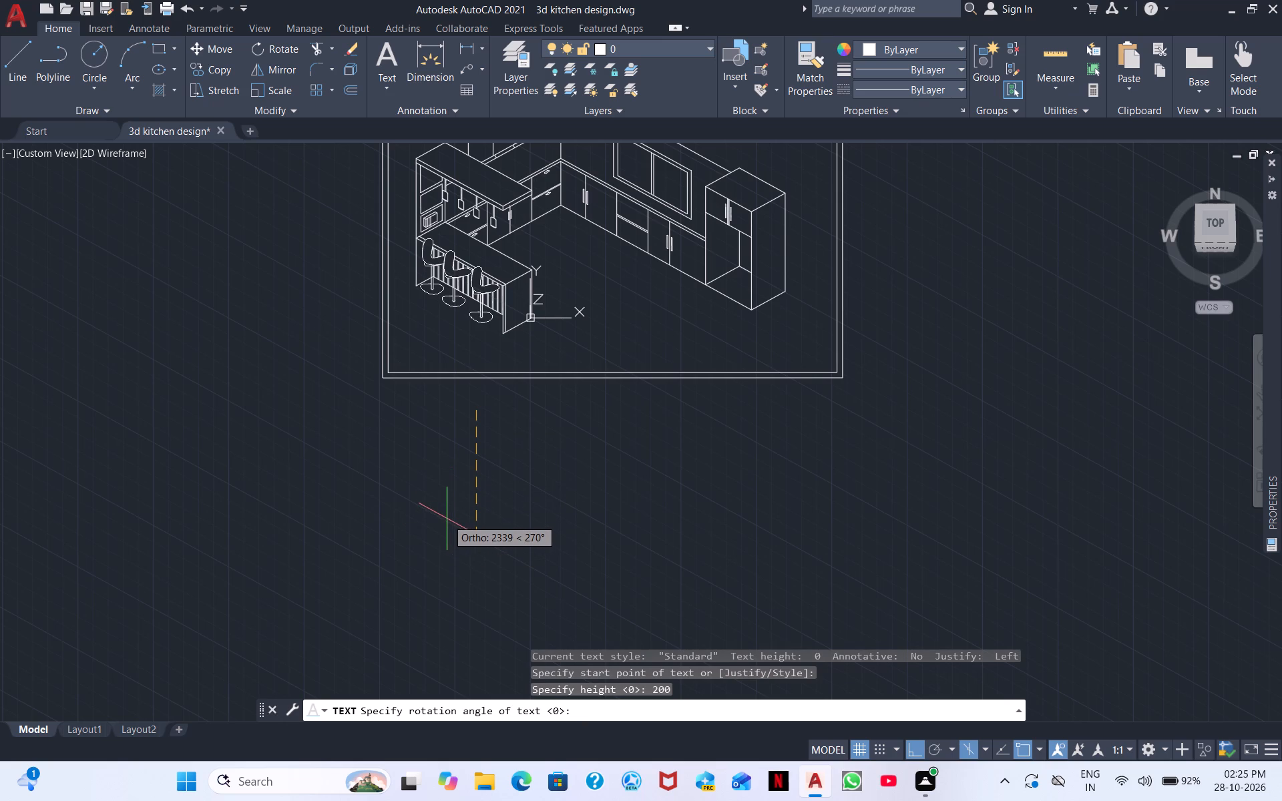
key("Return")
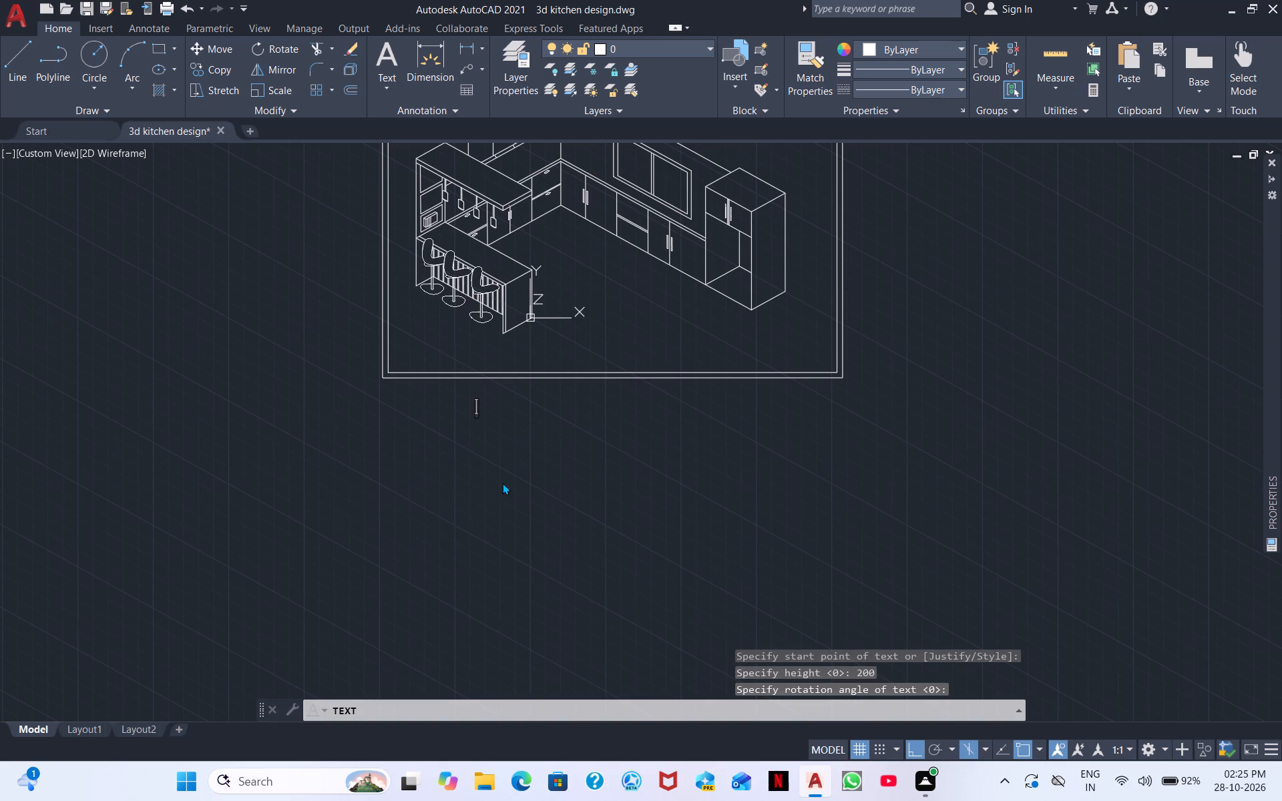
left_click(487, 415)
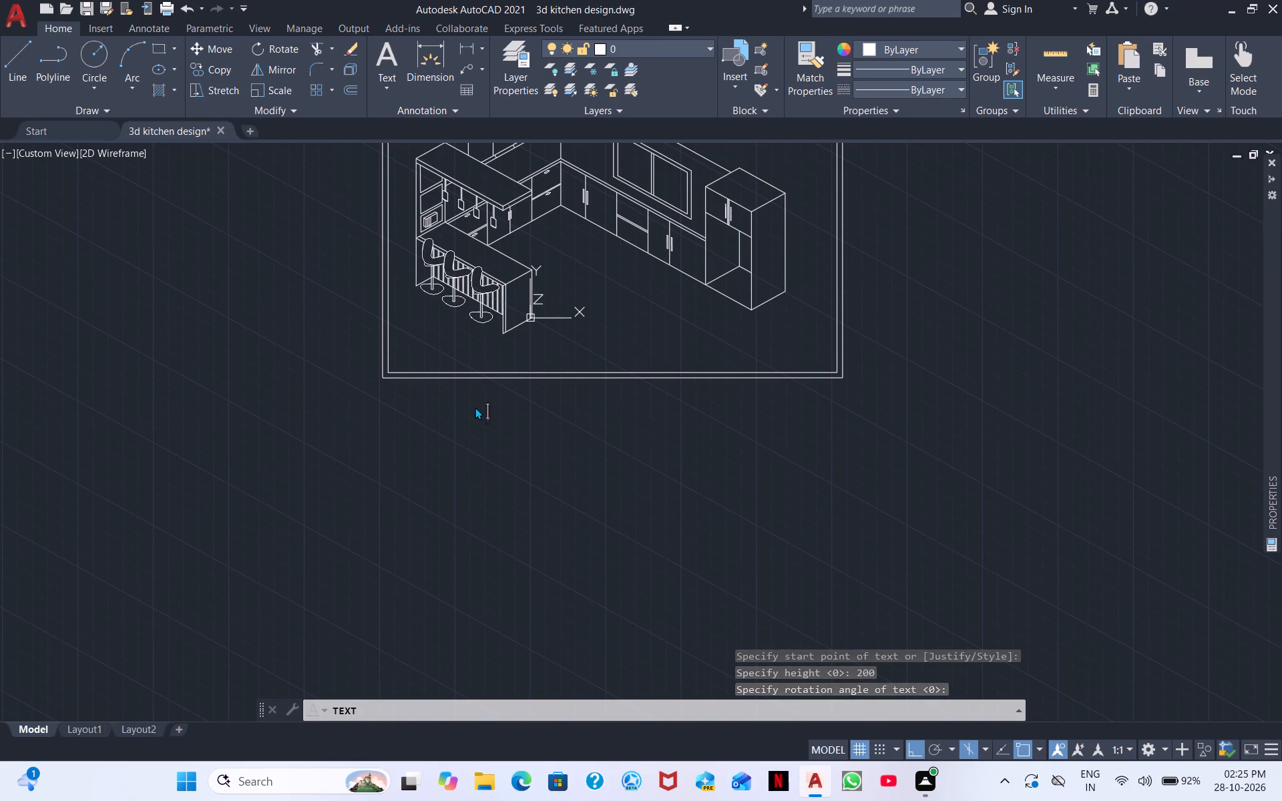
left_click(475, 407)
left_click(477, 424)
left_click(476, 413)
left_click(475, 409)
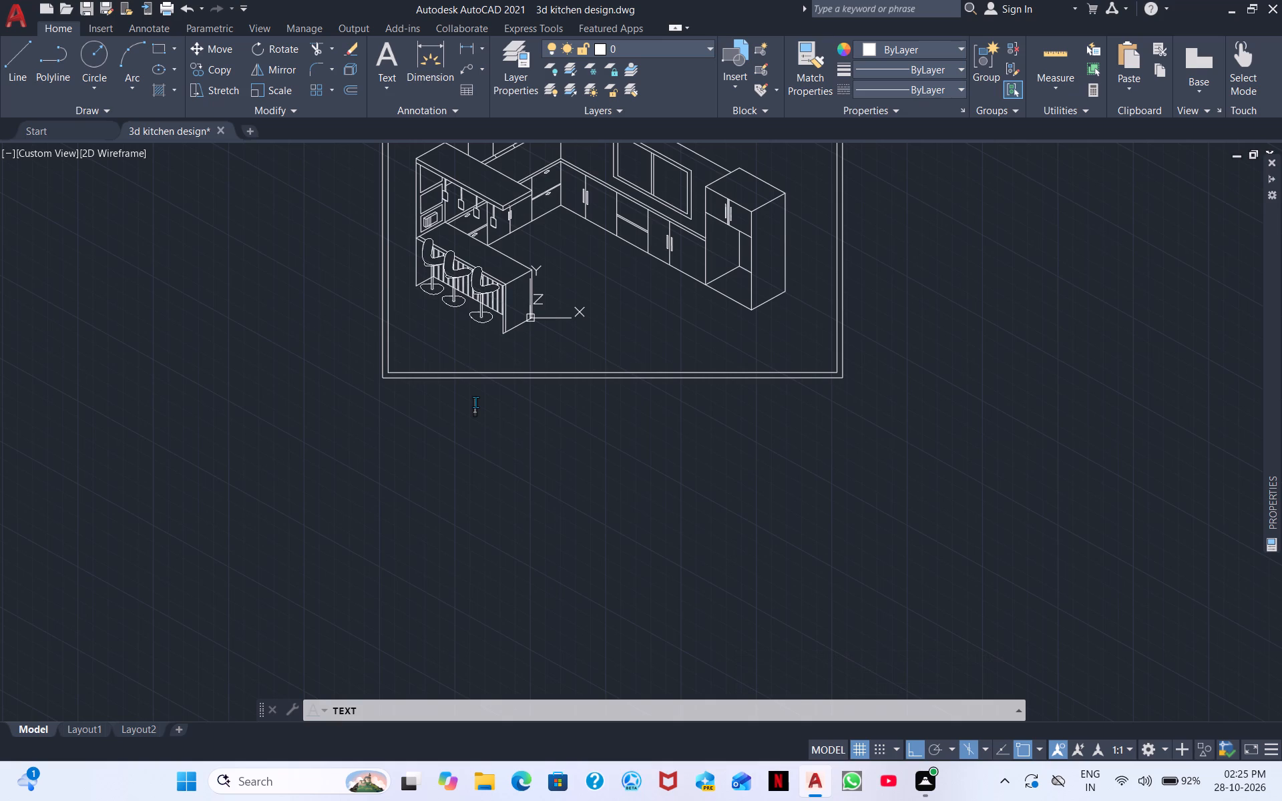
type("3D")
key("space")
type("KITHC")
key("BackSpace")
key("BackSpace")
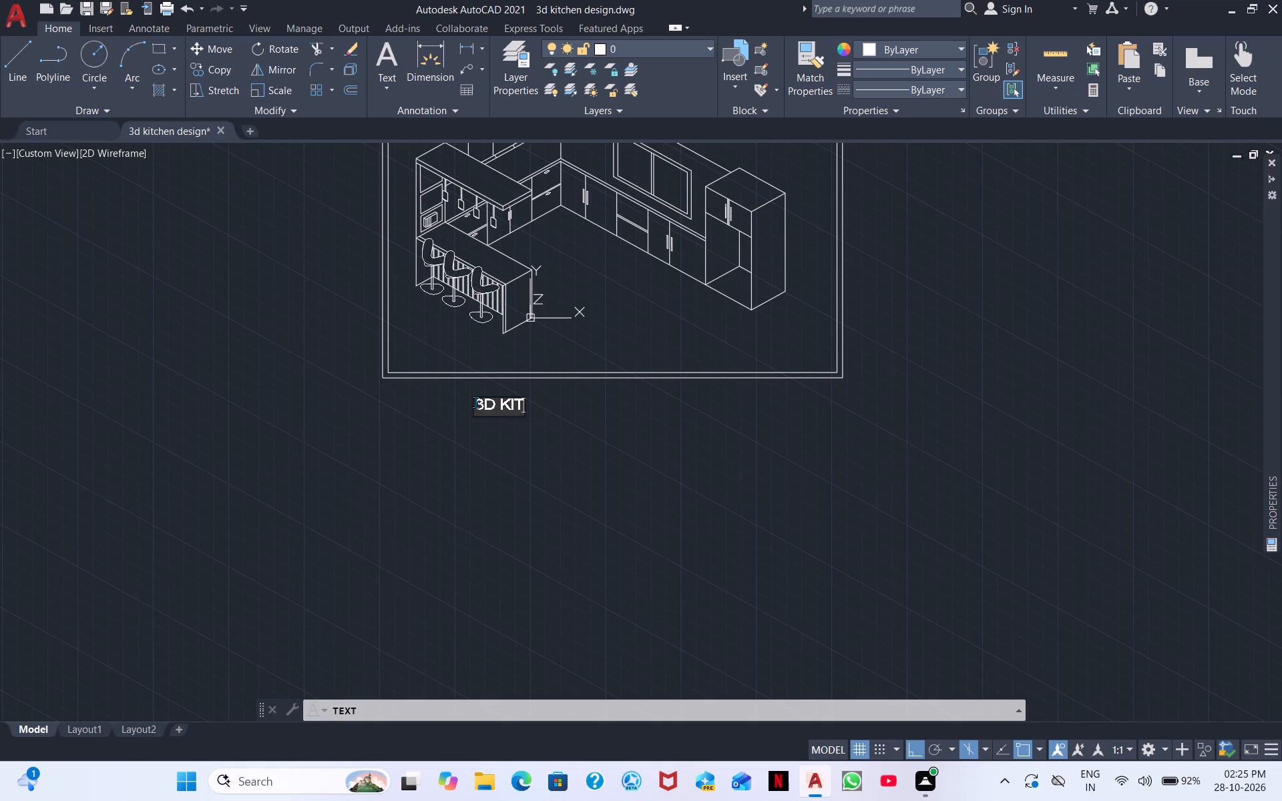
key("BackSpace")
type("TCHEN")
key("space")
type("PL")
key("BackSpace")
key("BackSpace")
key("space")
type("SED")
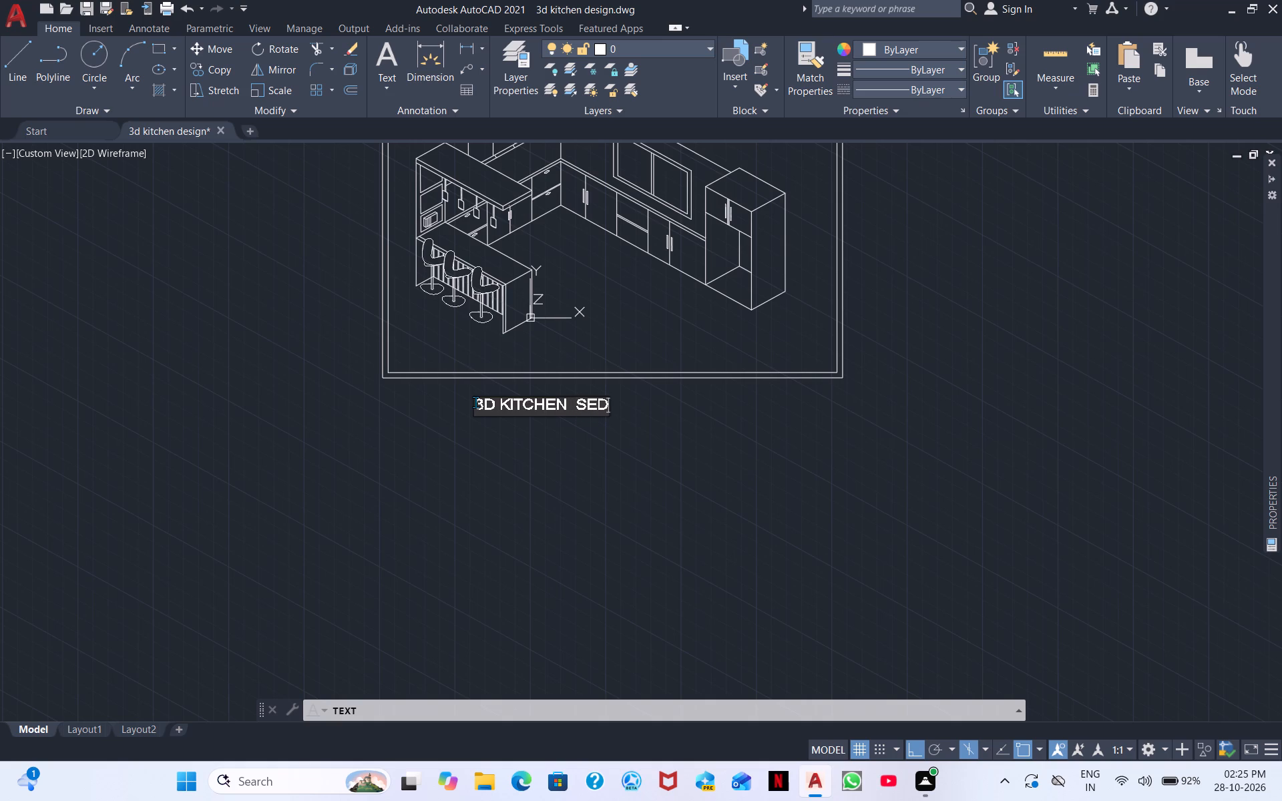
key("BackSpace")
key("BackSpace")
key("BackSpace")
type("DESIGN")
key("space")
left_click(544, 465)
key("Escape")
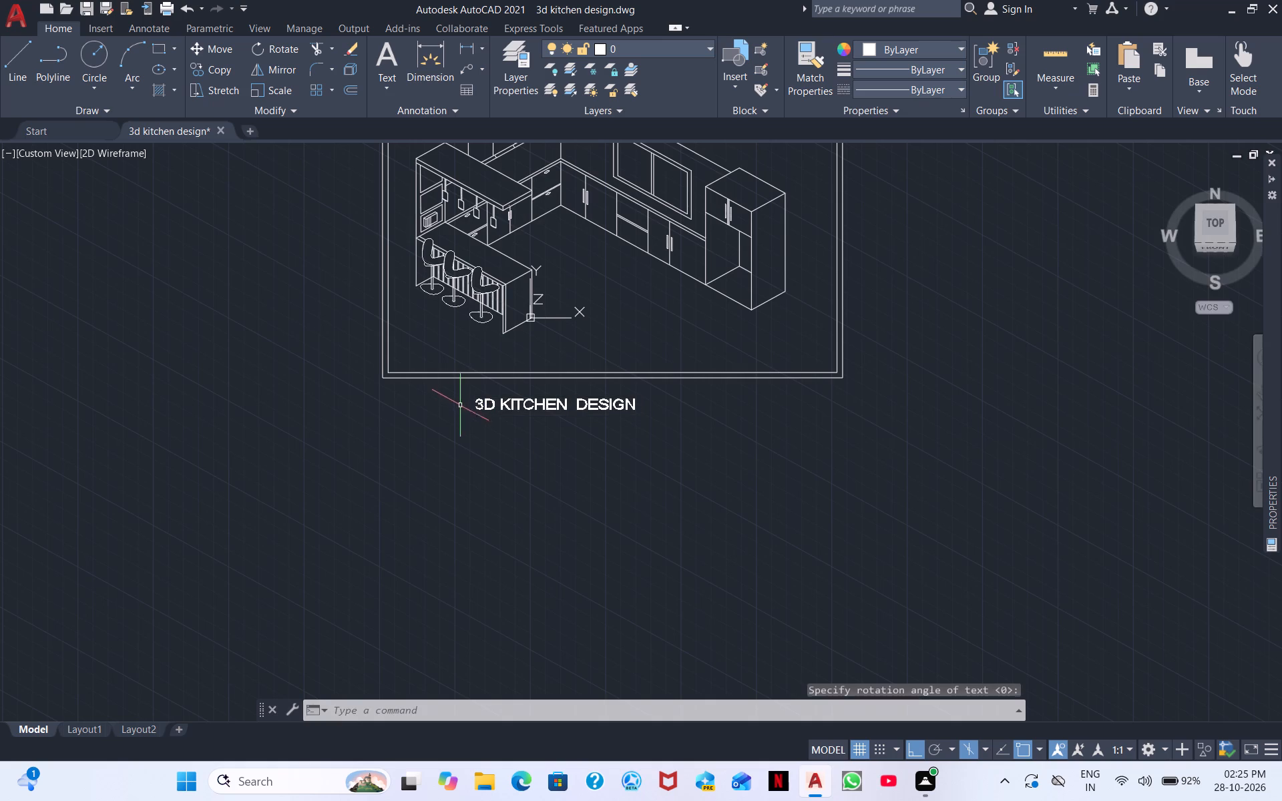
Turn Ortho off and try to move the "3D KITCHEN DESIGN" title along the border's lower edge toward its middle.
left_click(477, 403)
right_click(582, 426)
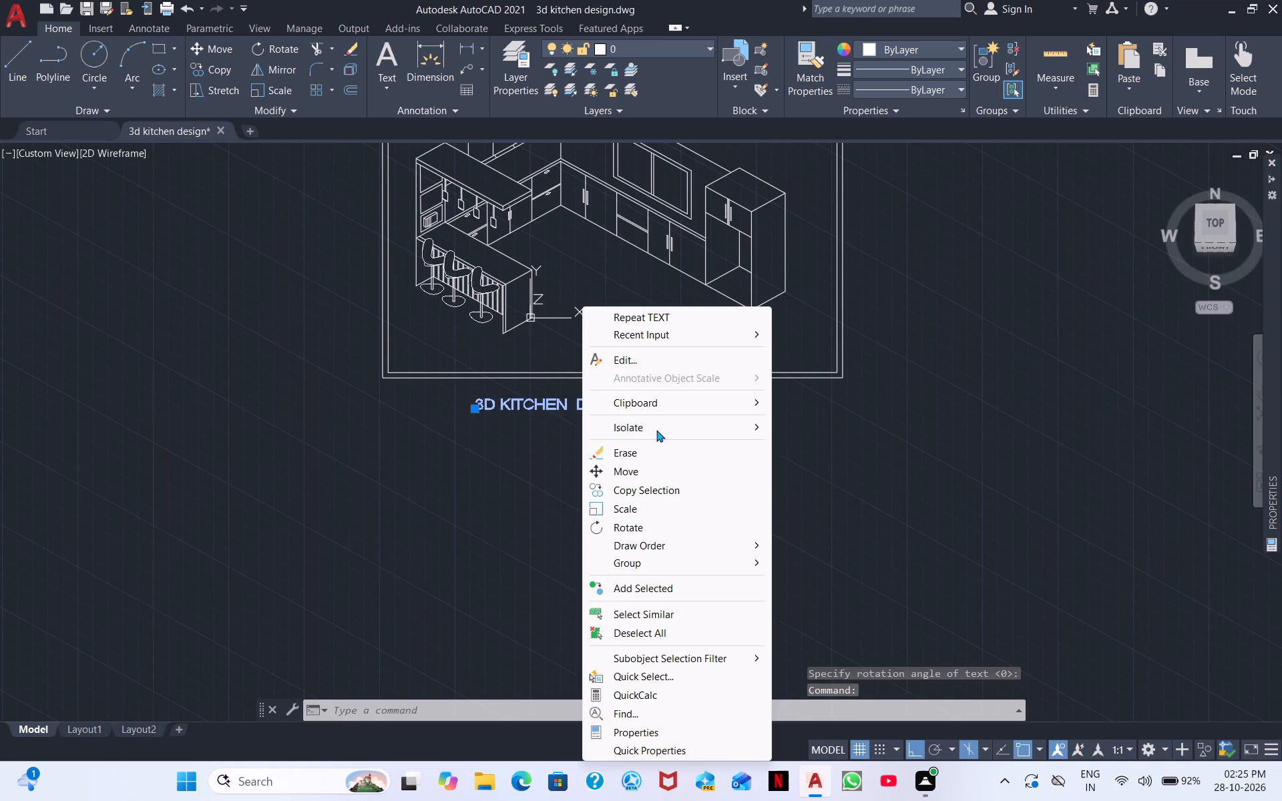
left_click(645, 474)
left_click(625, 409)
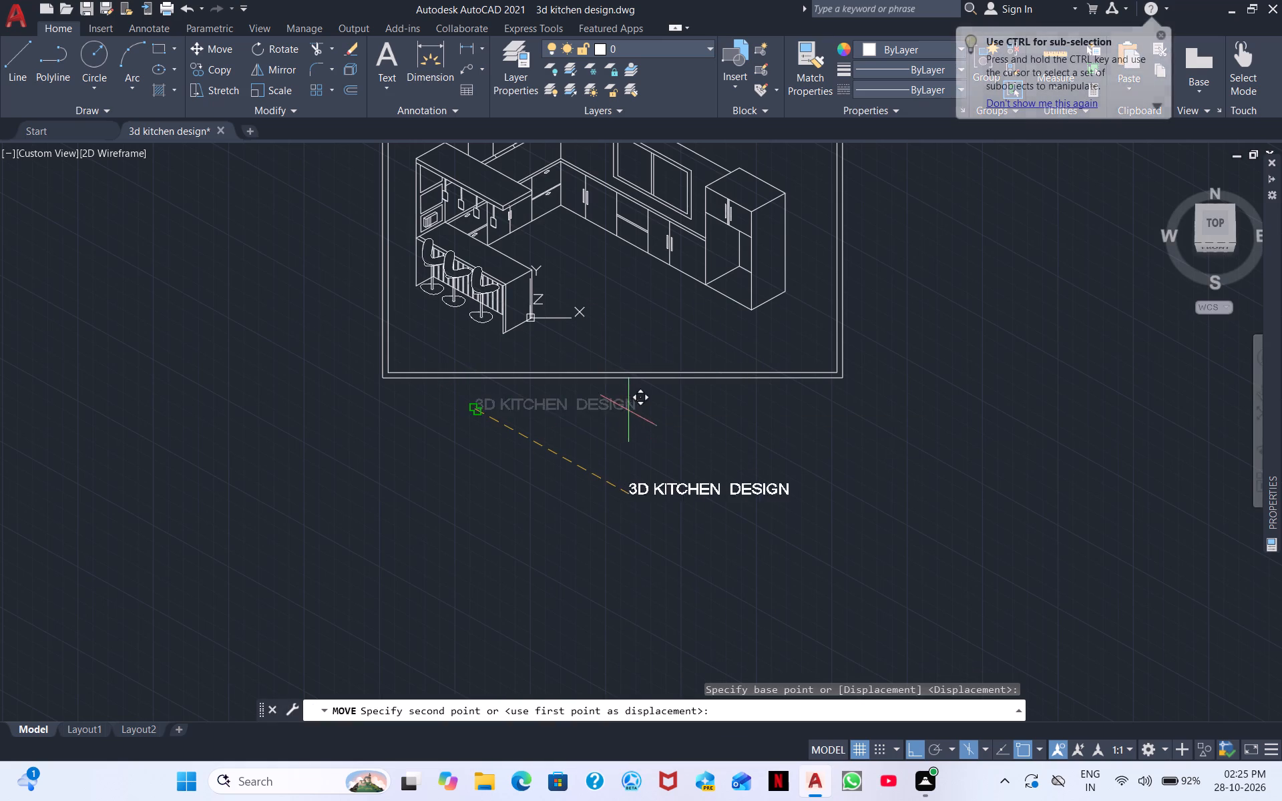
left_click(914, 757)
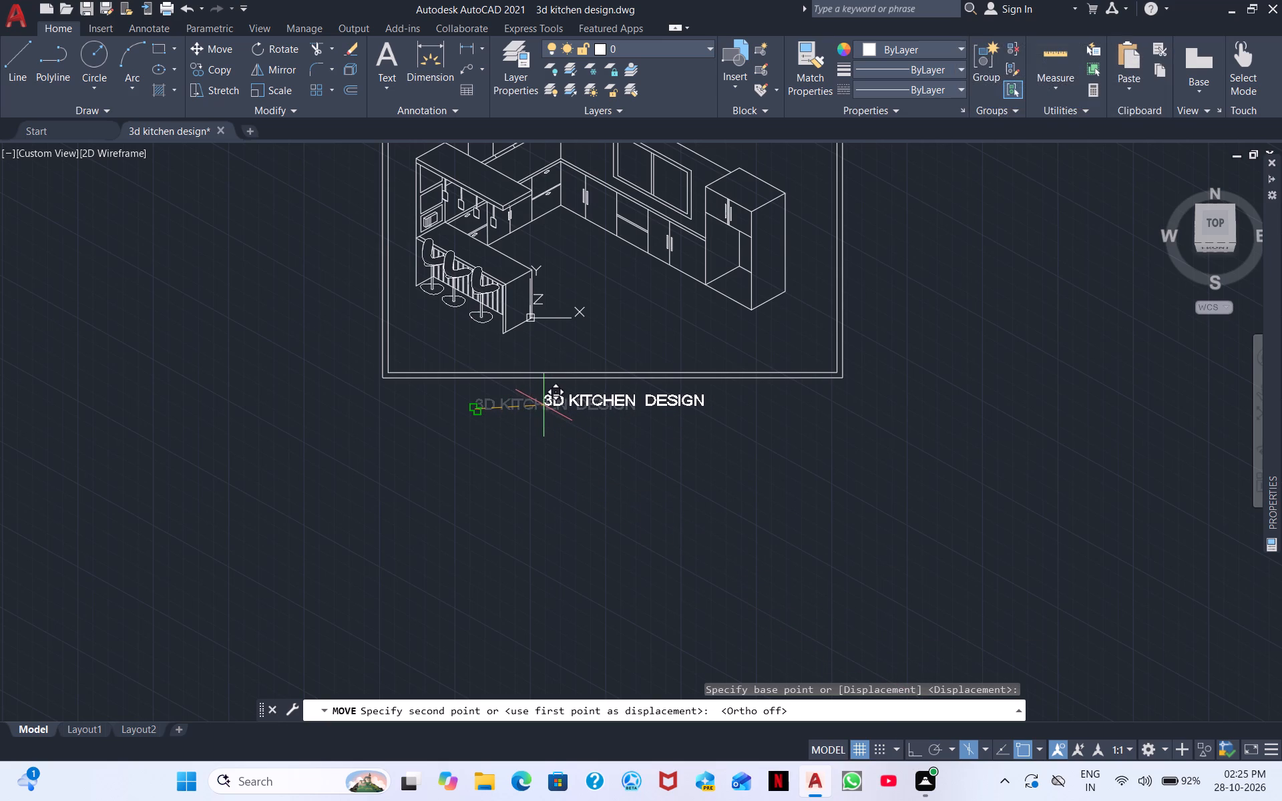
left_click(533, 407)
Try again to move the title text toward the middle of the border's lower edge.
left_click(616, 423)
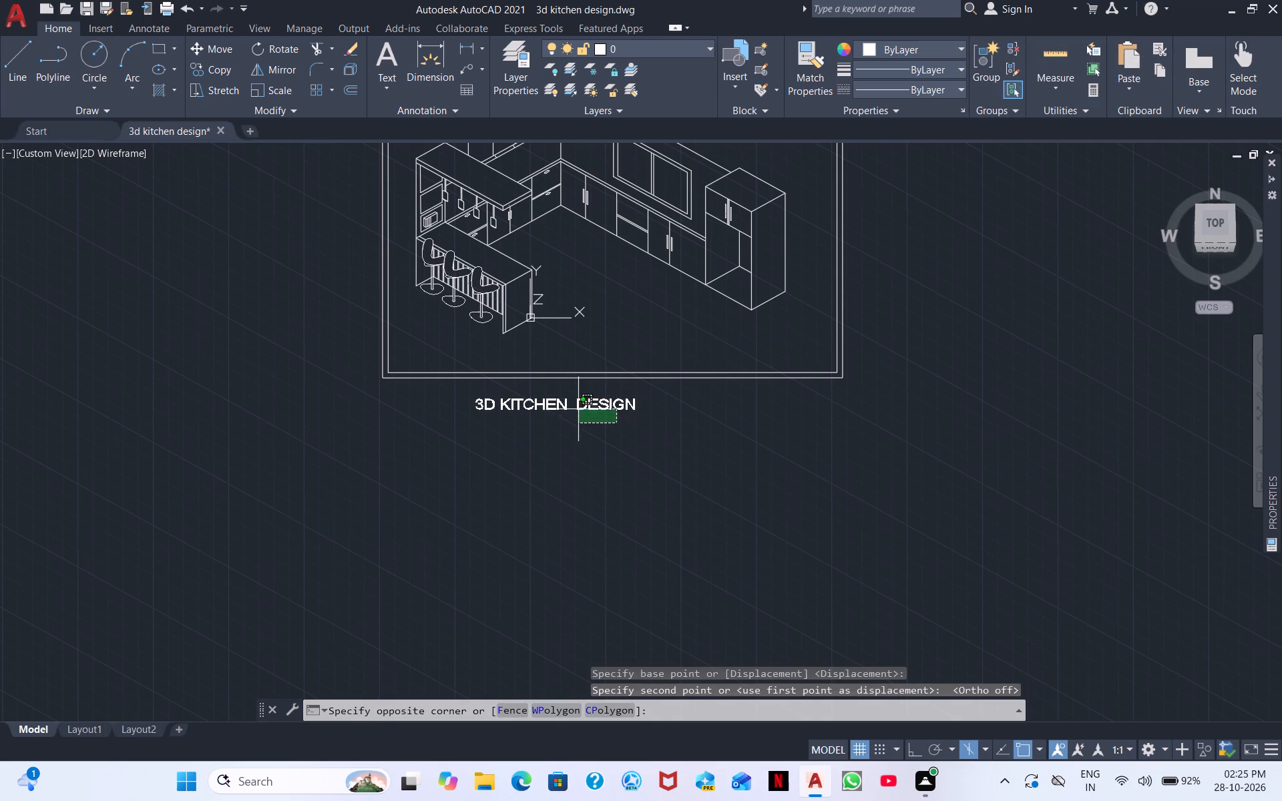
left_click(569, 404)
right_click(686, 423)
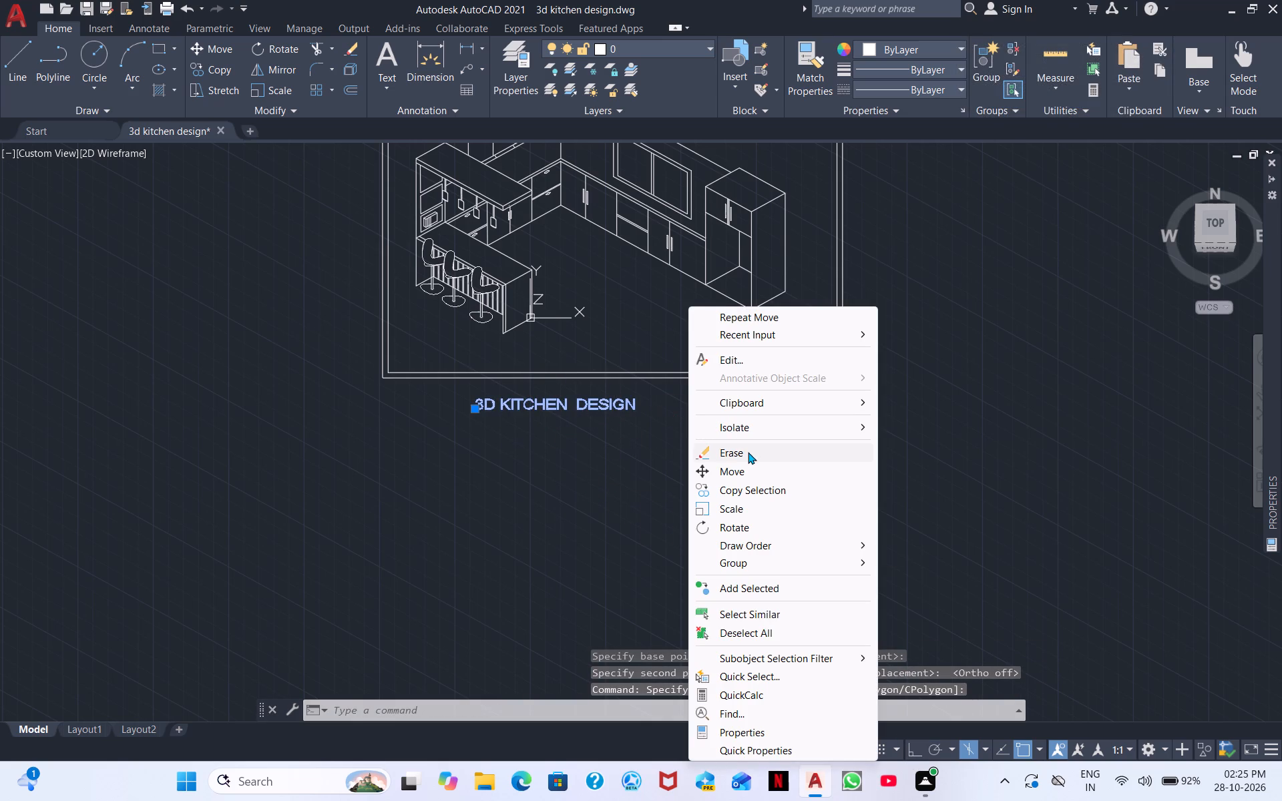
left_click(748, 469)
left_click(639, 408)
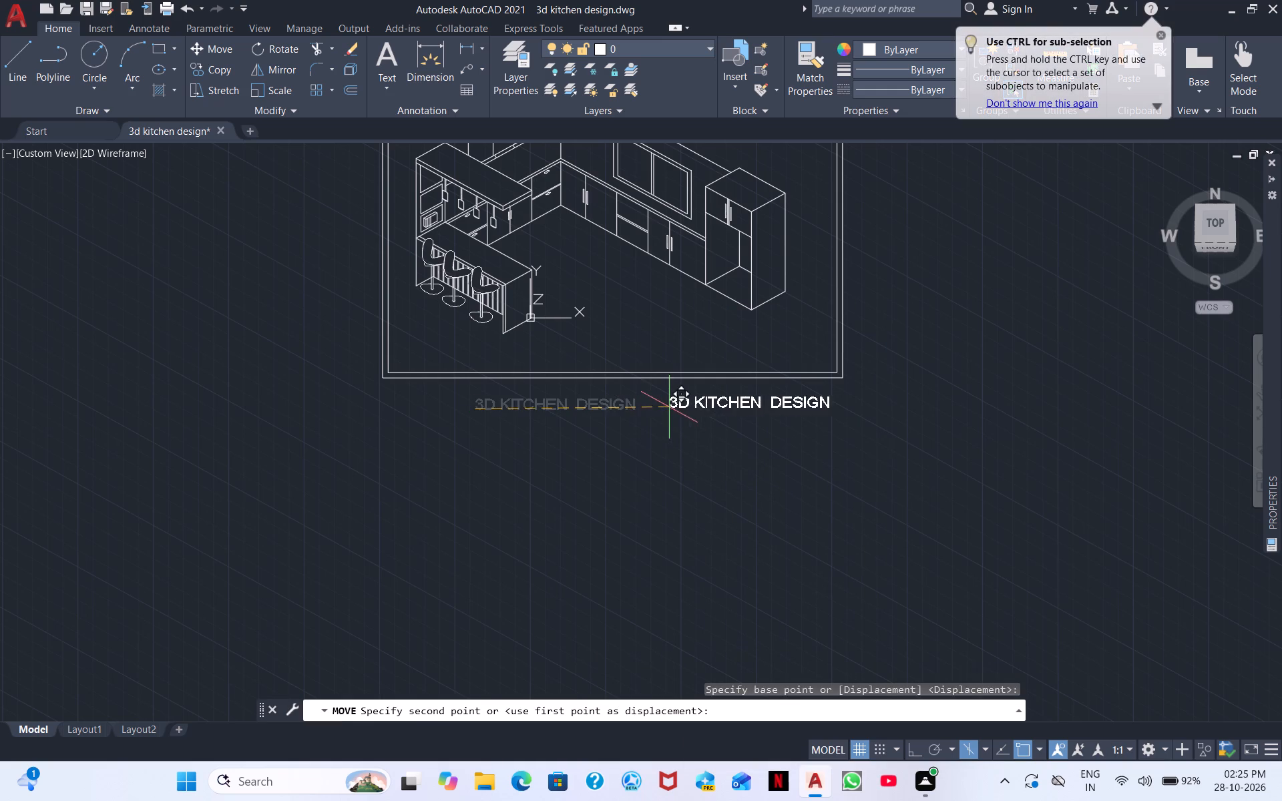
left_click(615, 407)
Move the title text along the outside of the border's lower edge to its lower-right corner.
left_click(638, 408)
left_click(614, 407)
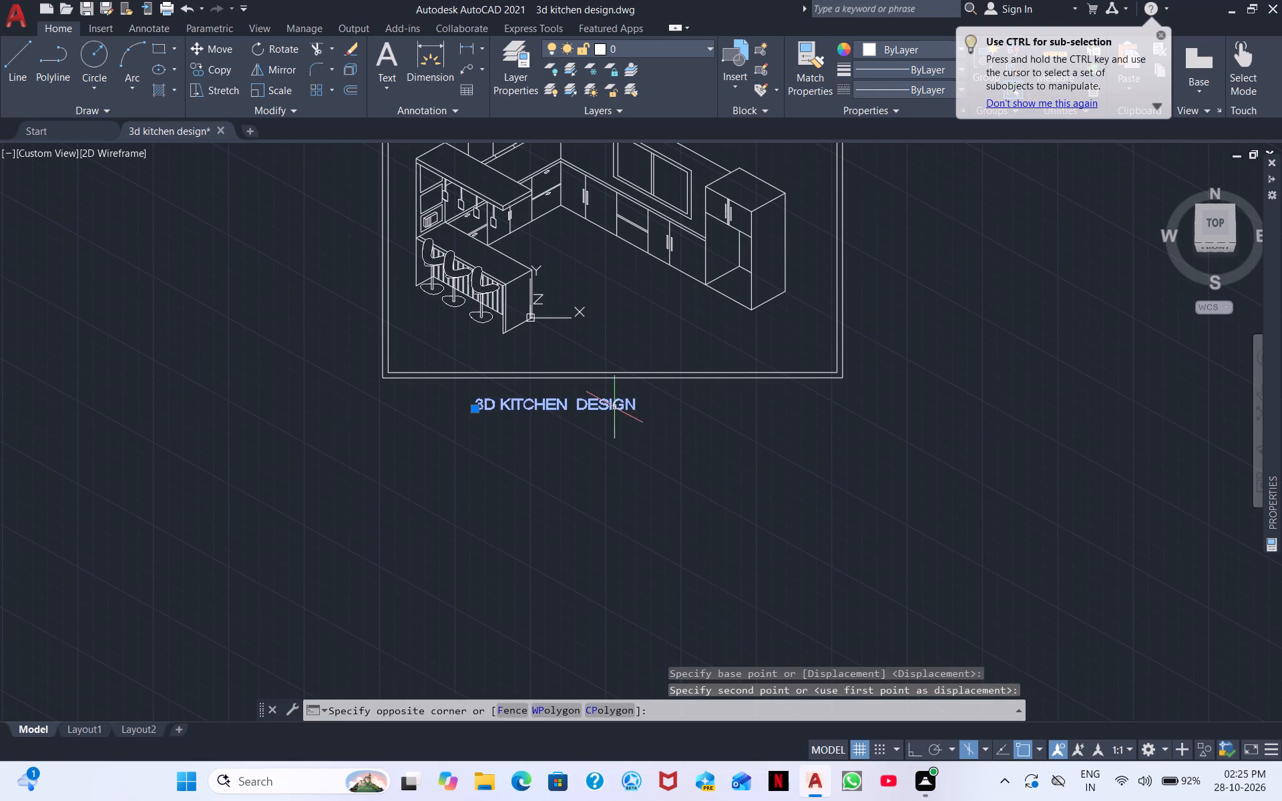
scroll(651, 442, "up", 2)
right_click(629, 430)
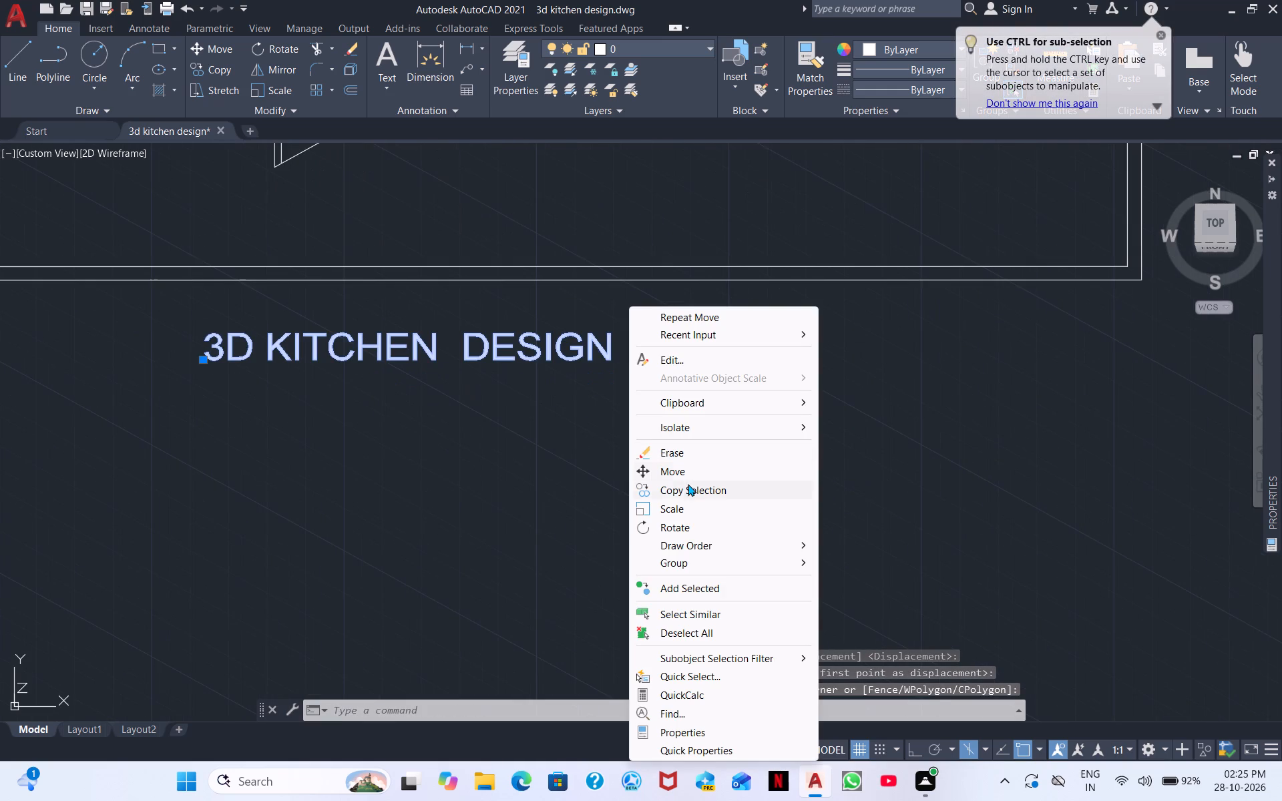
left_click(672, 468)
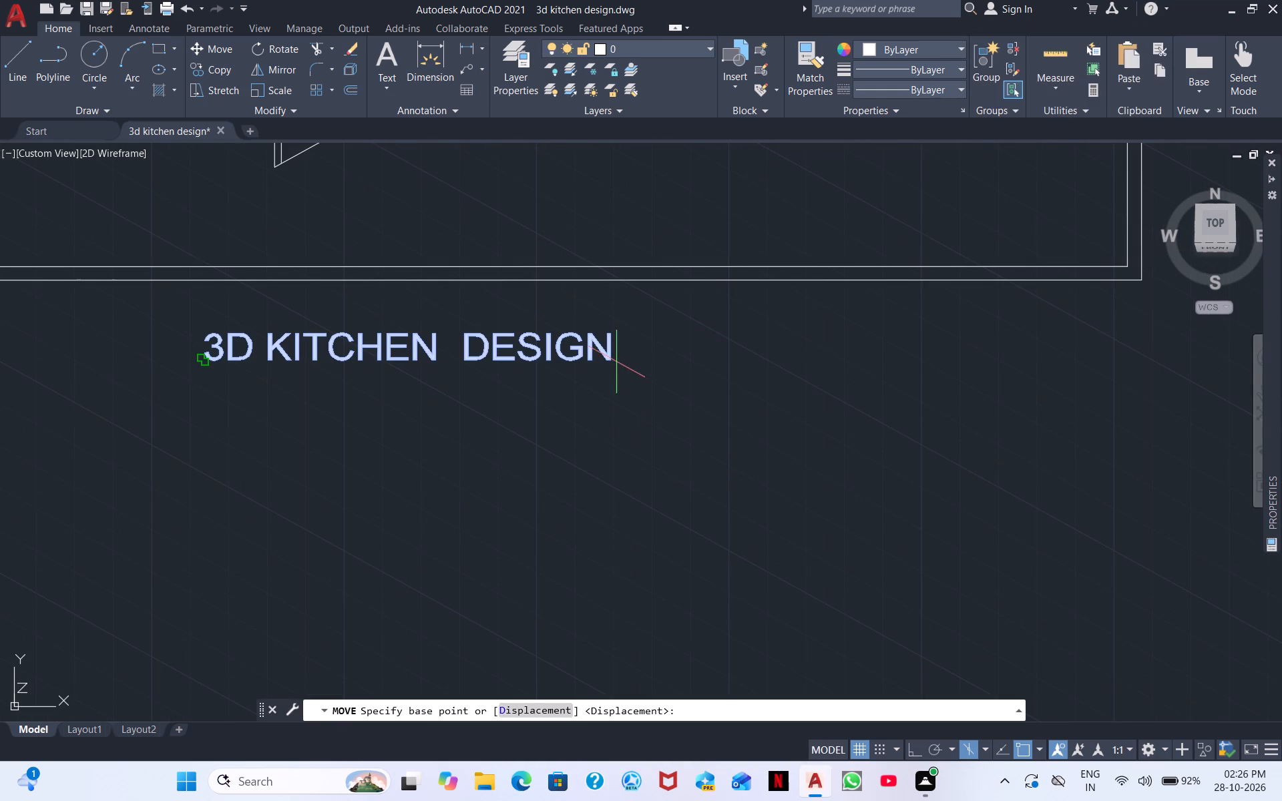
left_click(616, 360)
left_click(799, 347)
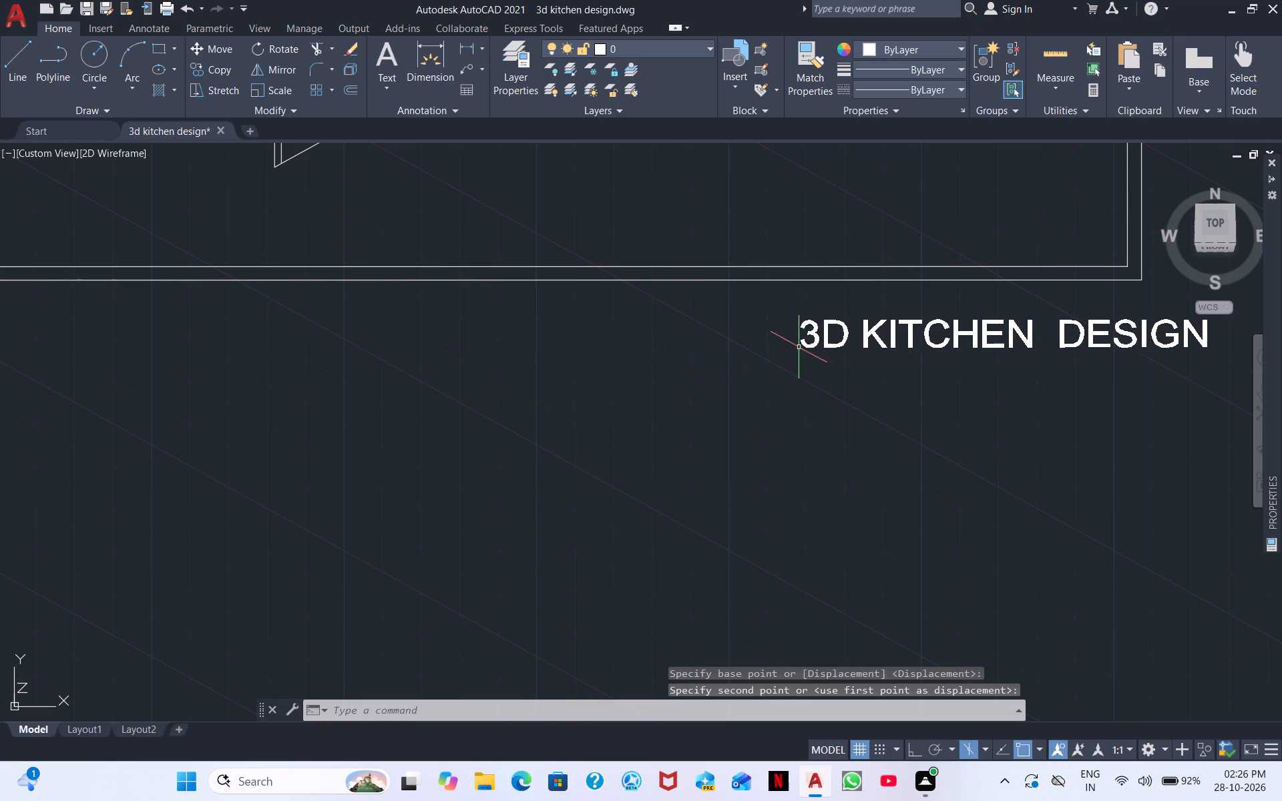
Move the title text back so it sits roughly centred just below the border's lower edge.
left_click(904, 360)
left_click(865, 334)
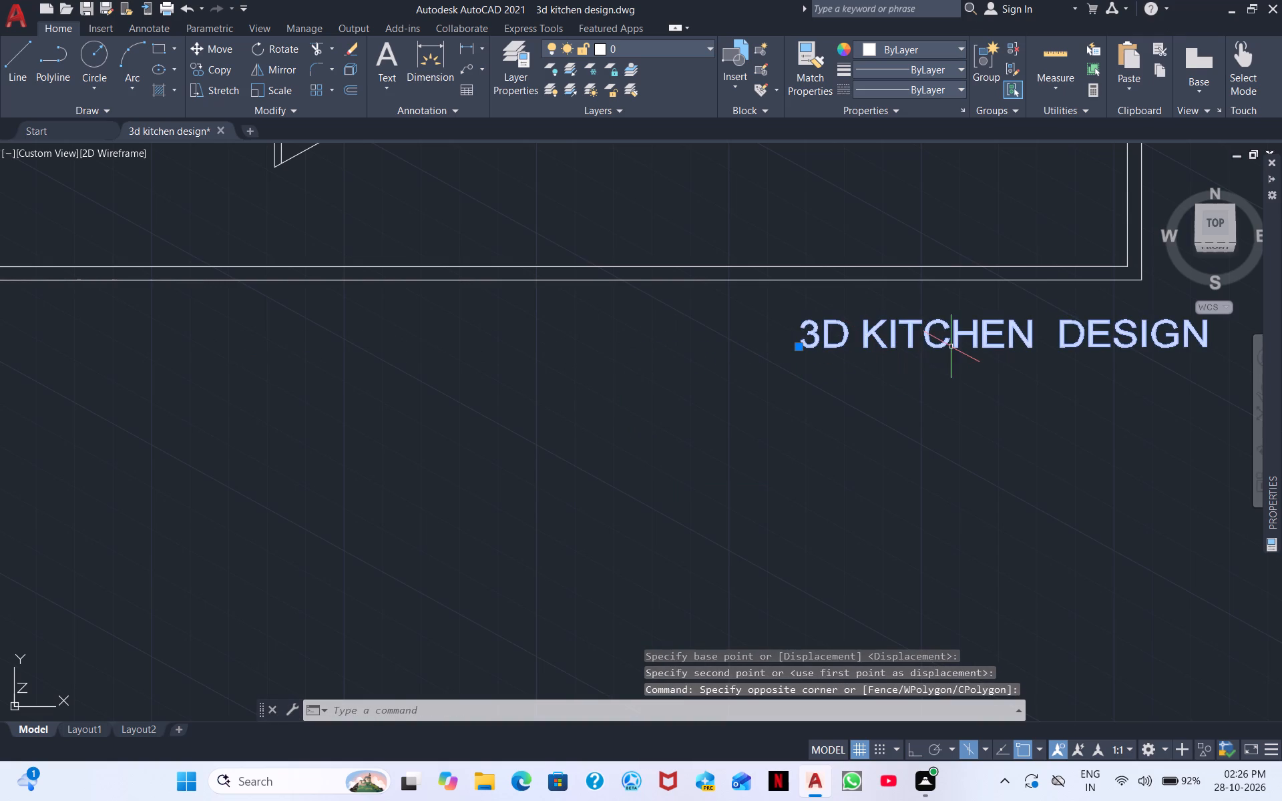
right_click(952, 346)
left_click(986, 472)
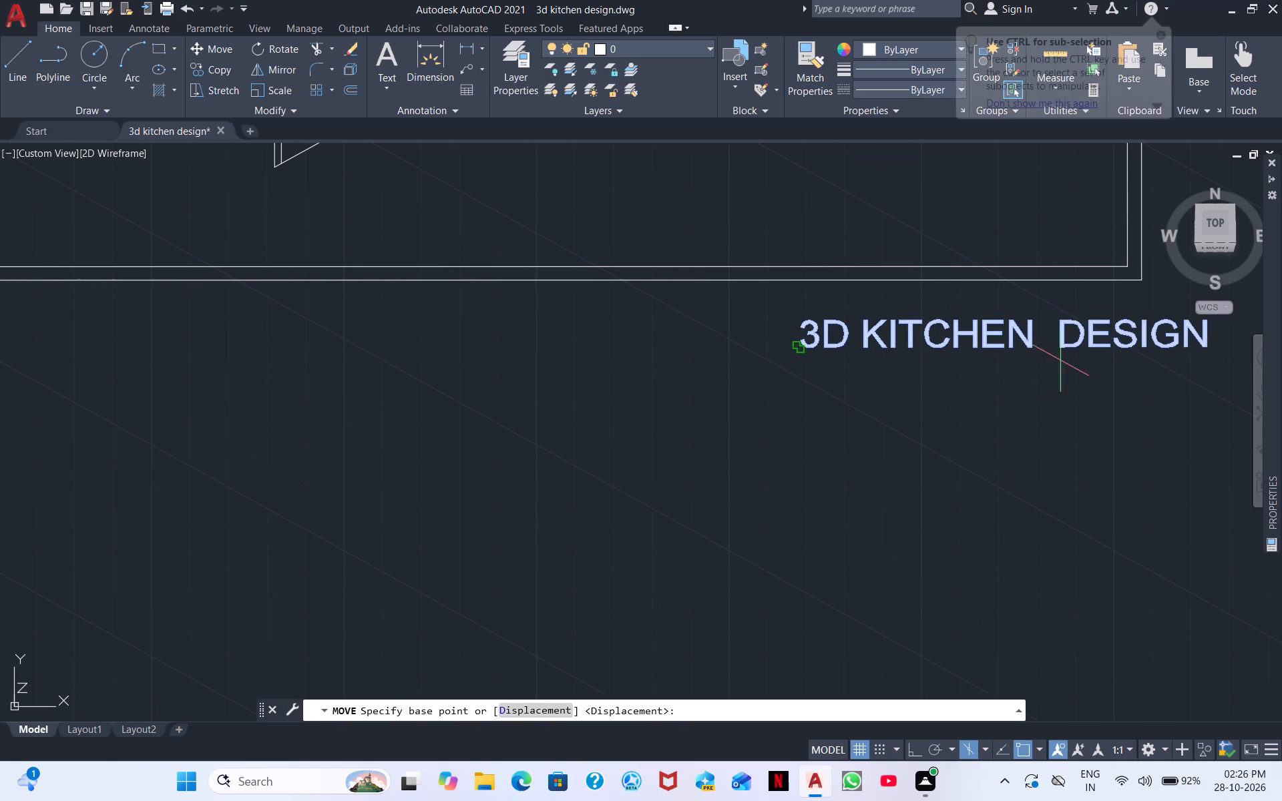
left_click_drag(1217, 326, 1203, 330)
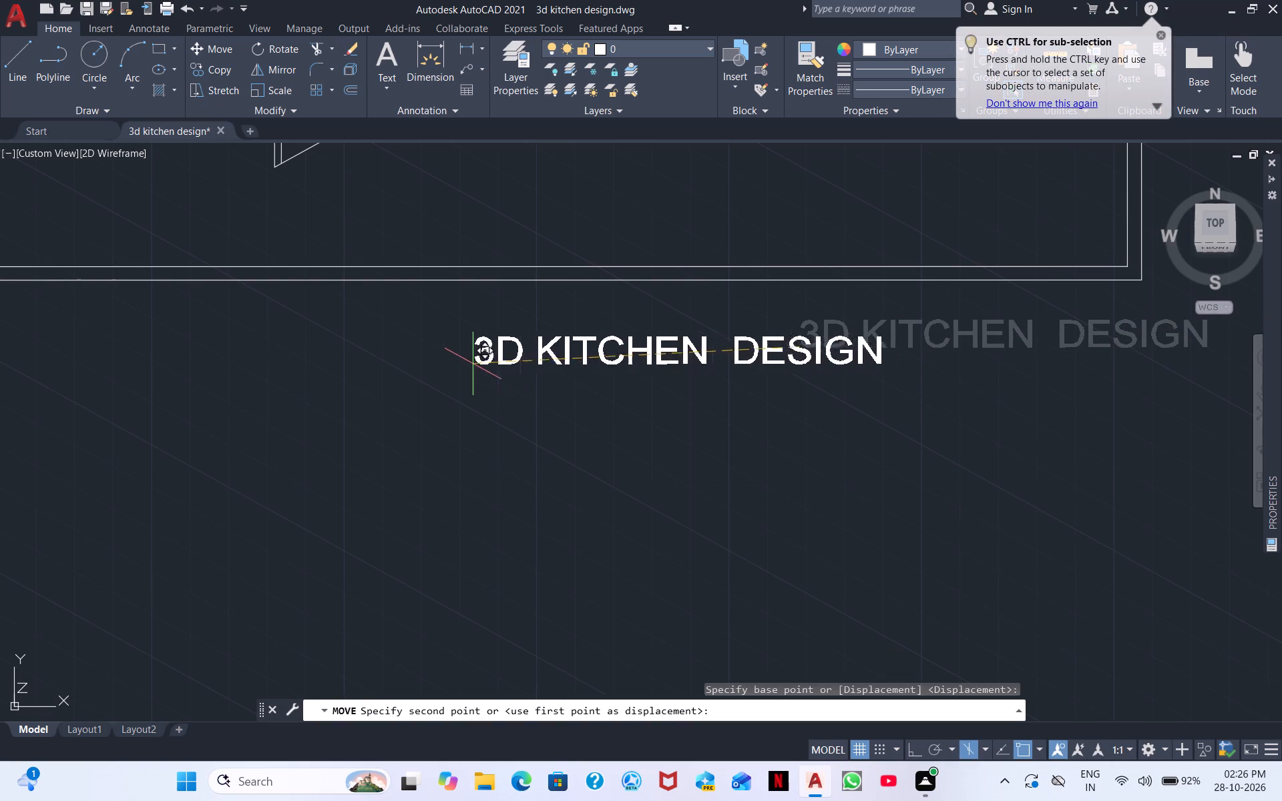
left_click(357, 364)
Move the title text up inside the border, centred between the kitchen drawing and the frame's lower edge.
scroll(364, 370, "down", 3)
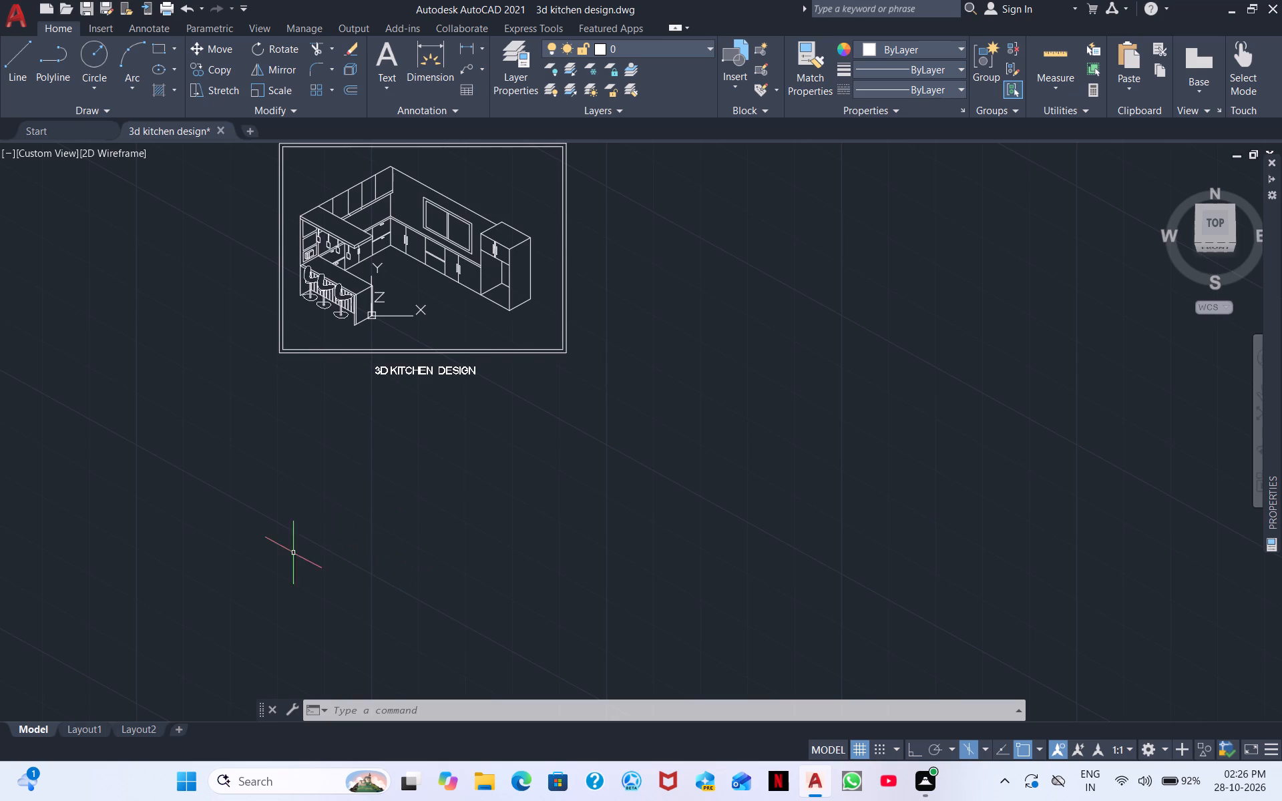
middle_click_drag(517, 403, 491, 439)
scroll(445, 401, "up", 3)
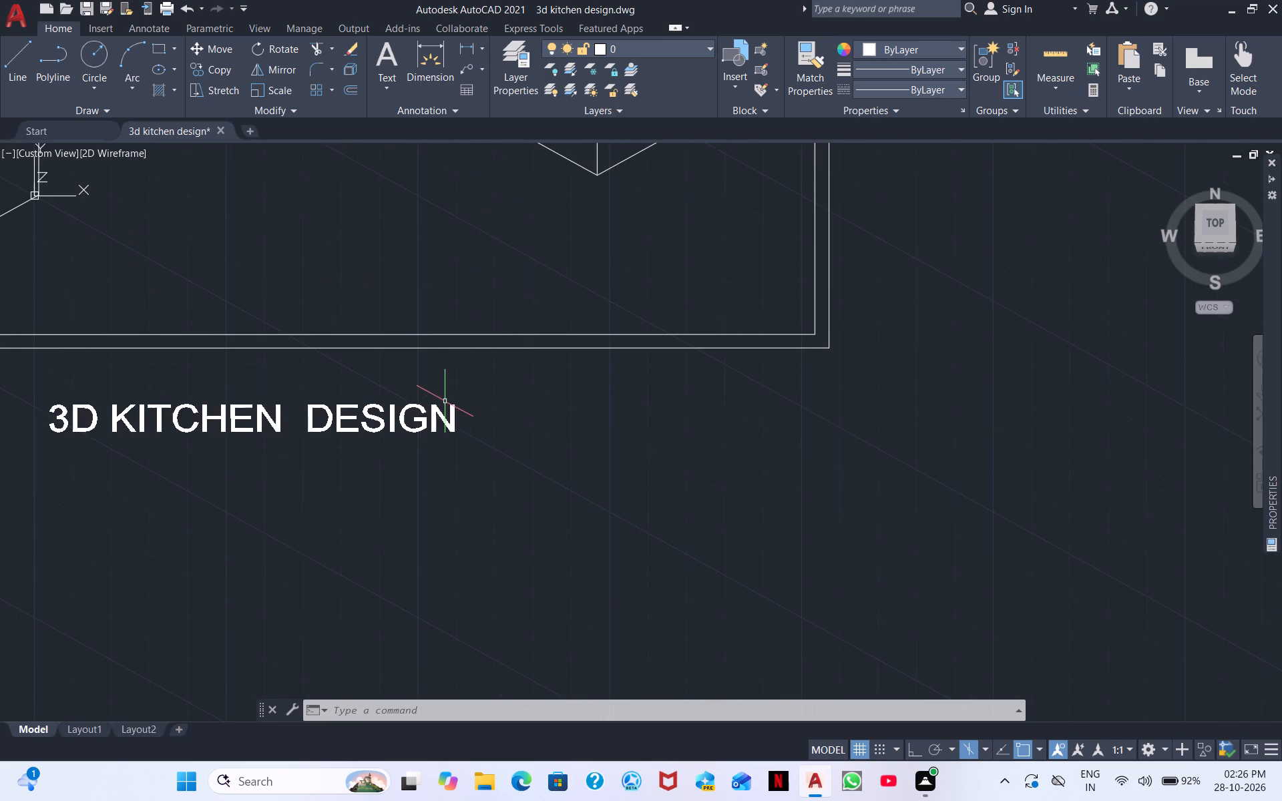
scroll(268, 442, "down", 2)
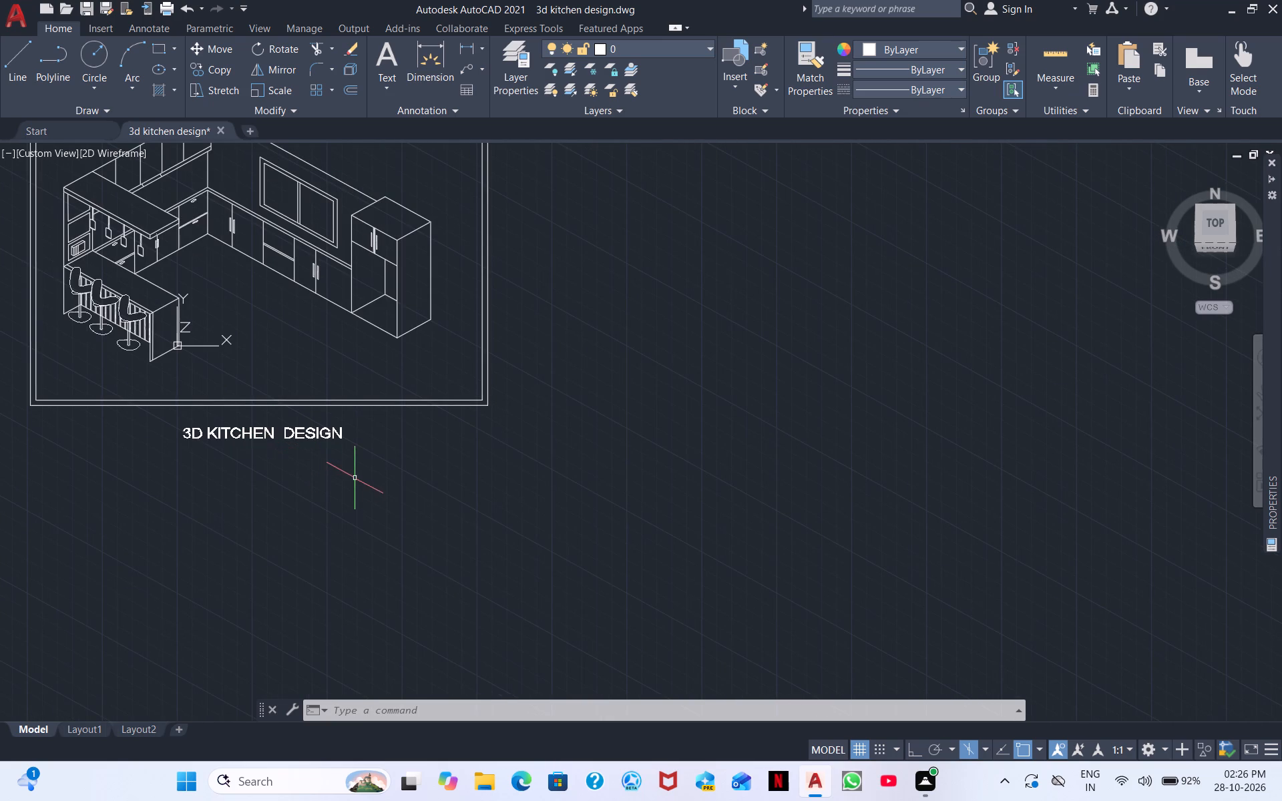
left_click(354, 477)
left_click(158, 430)
right_click(307, 455)
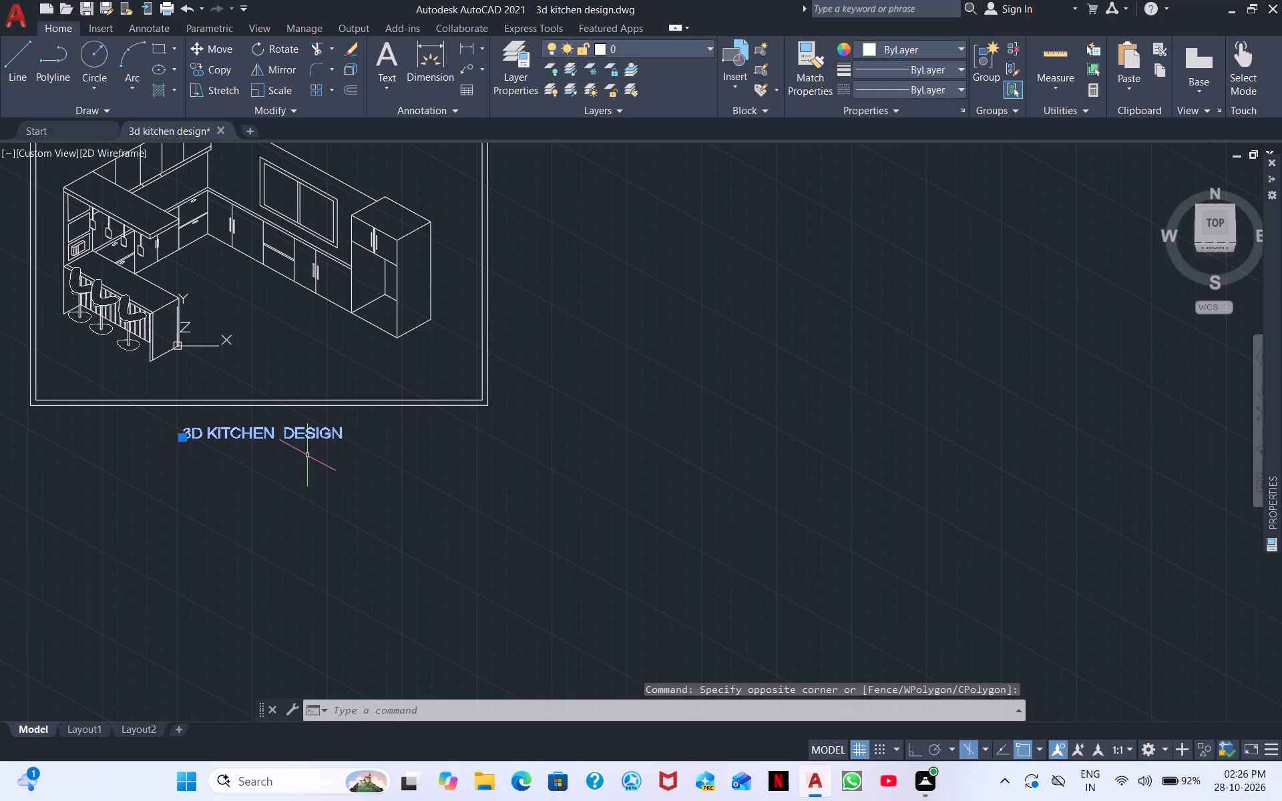
left_click(355, 169)
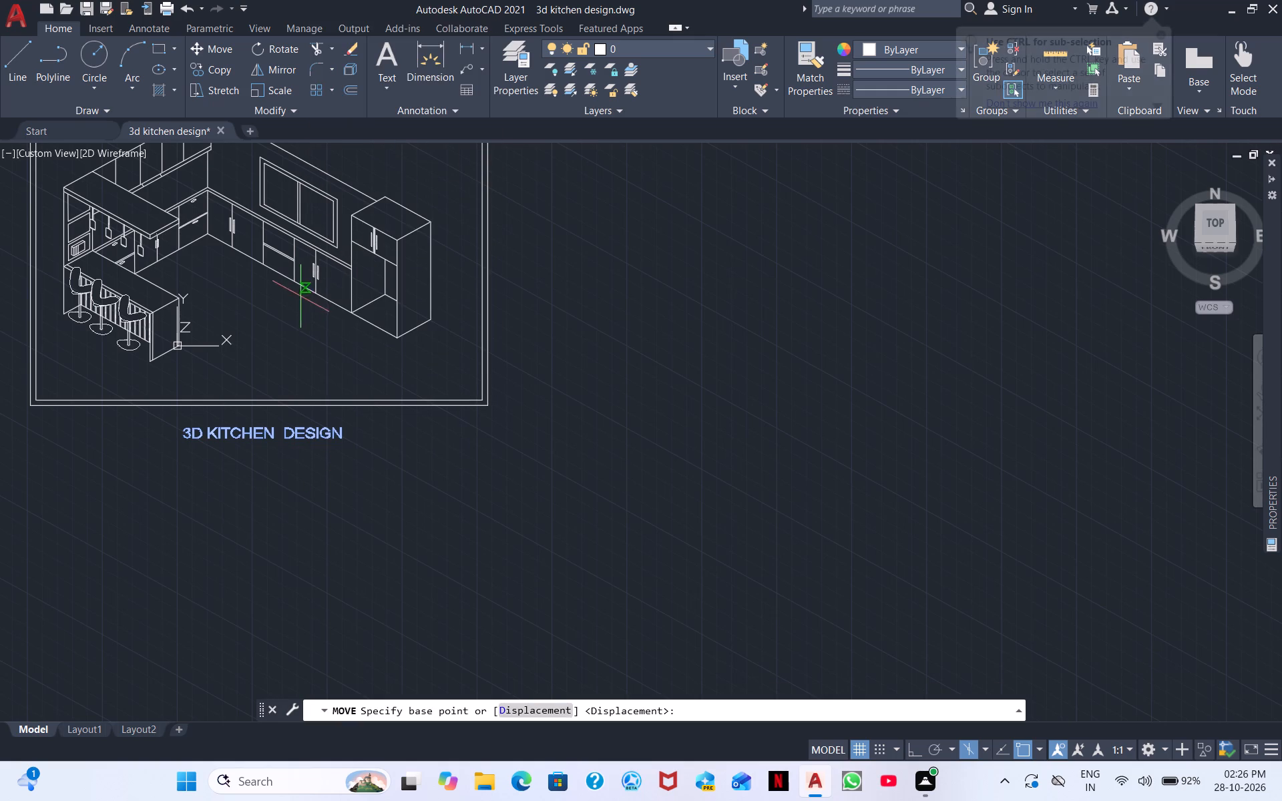
left_click(337, 427)
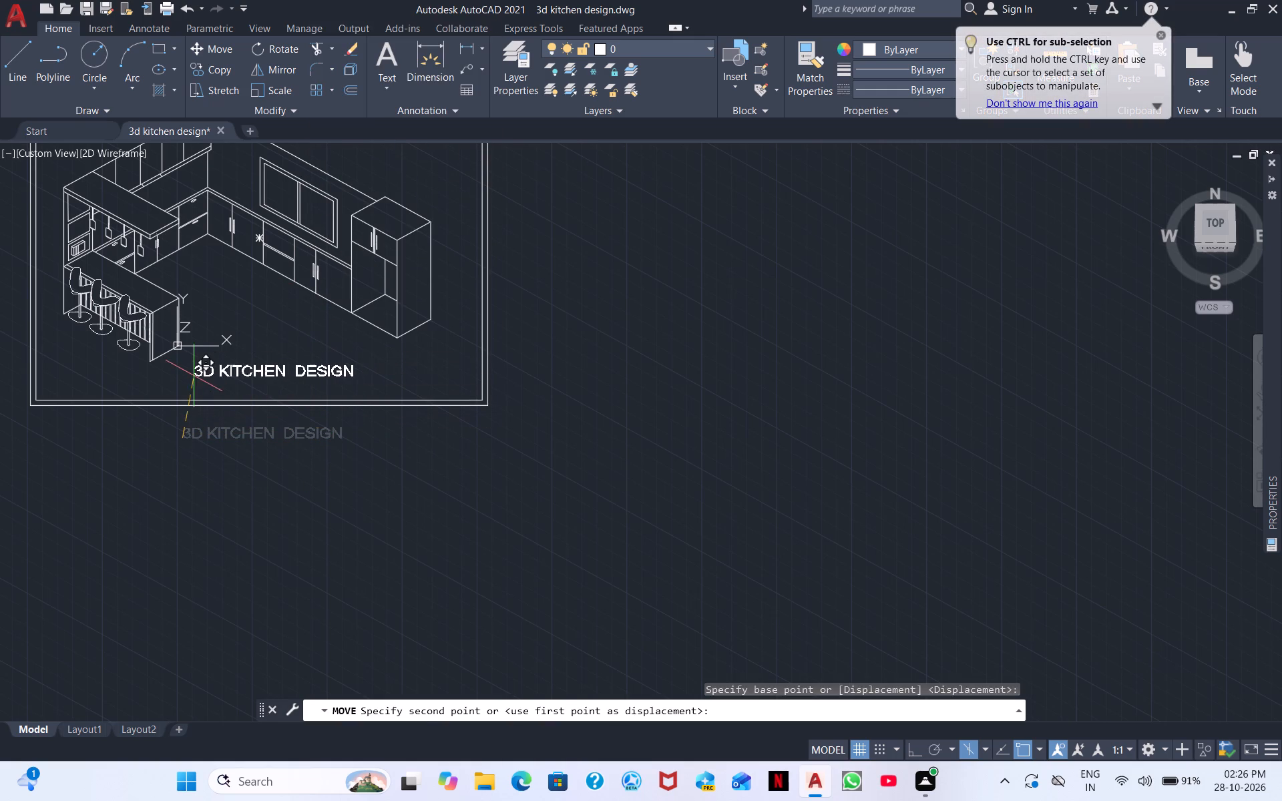
left_click(188, 381)
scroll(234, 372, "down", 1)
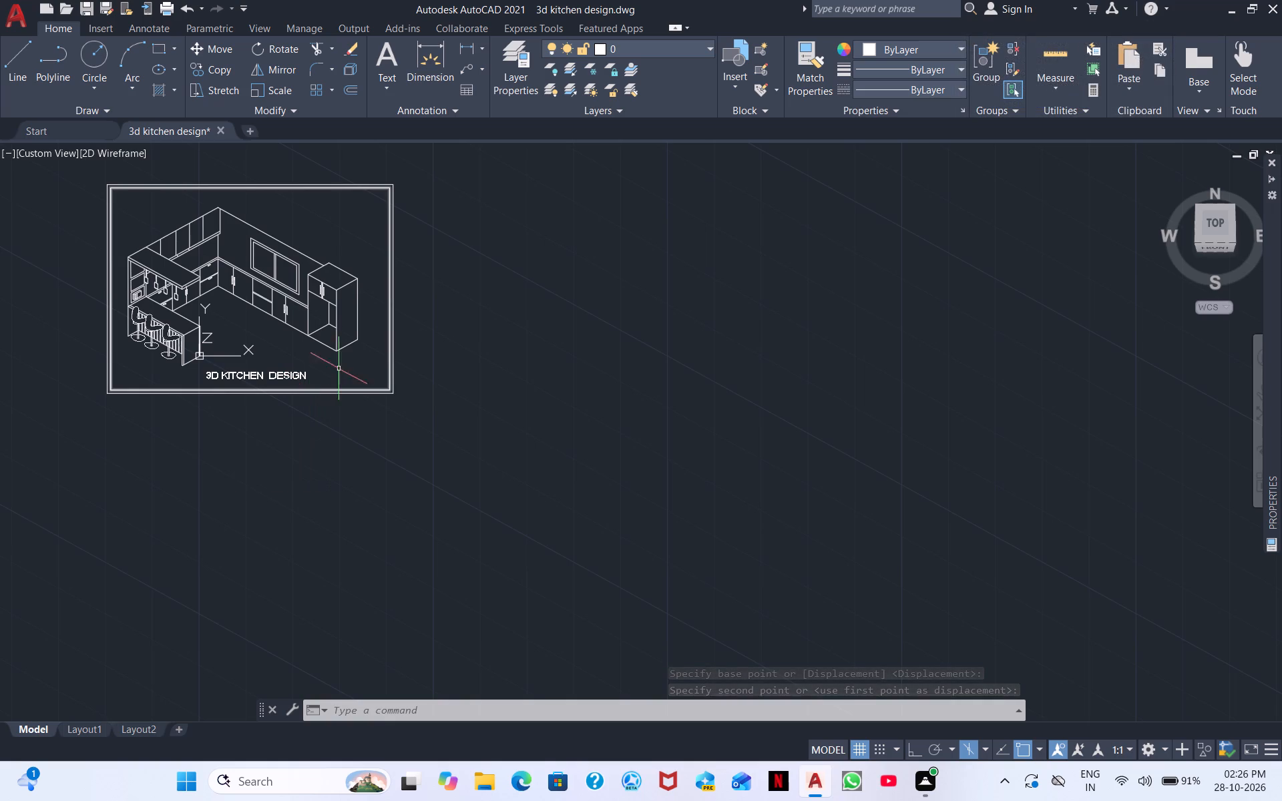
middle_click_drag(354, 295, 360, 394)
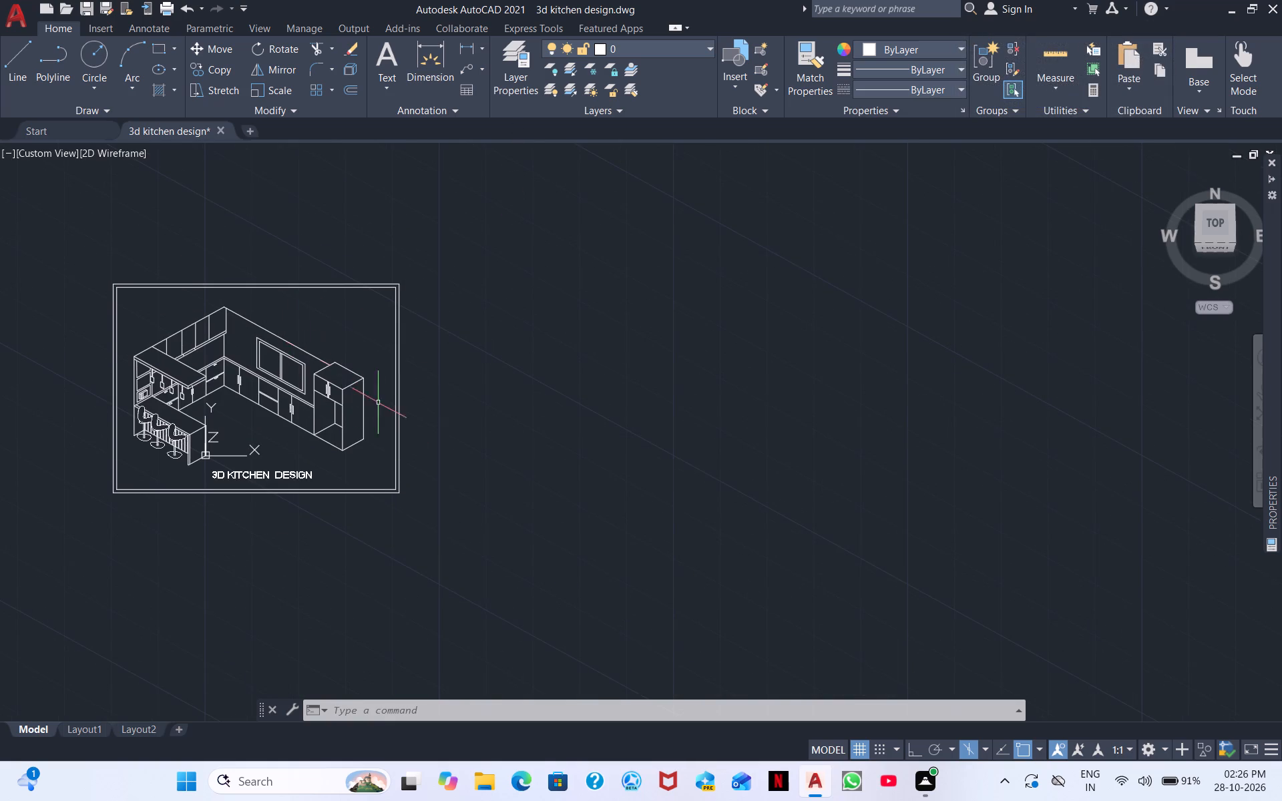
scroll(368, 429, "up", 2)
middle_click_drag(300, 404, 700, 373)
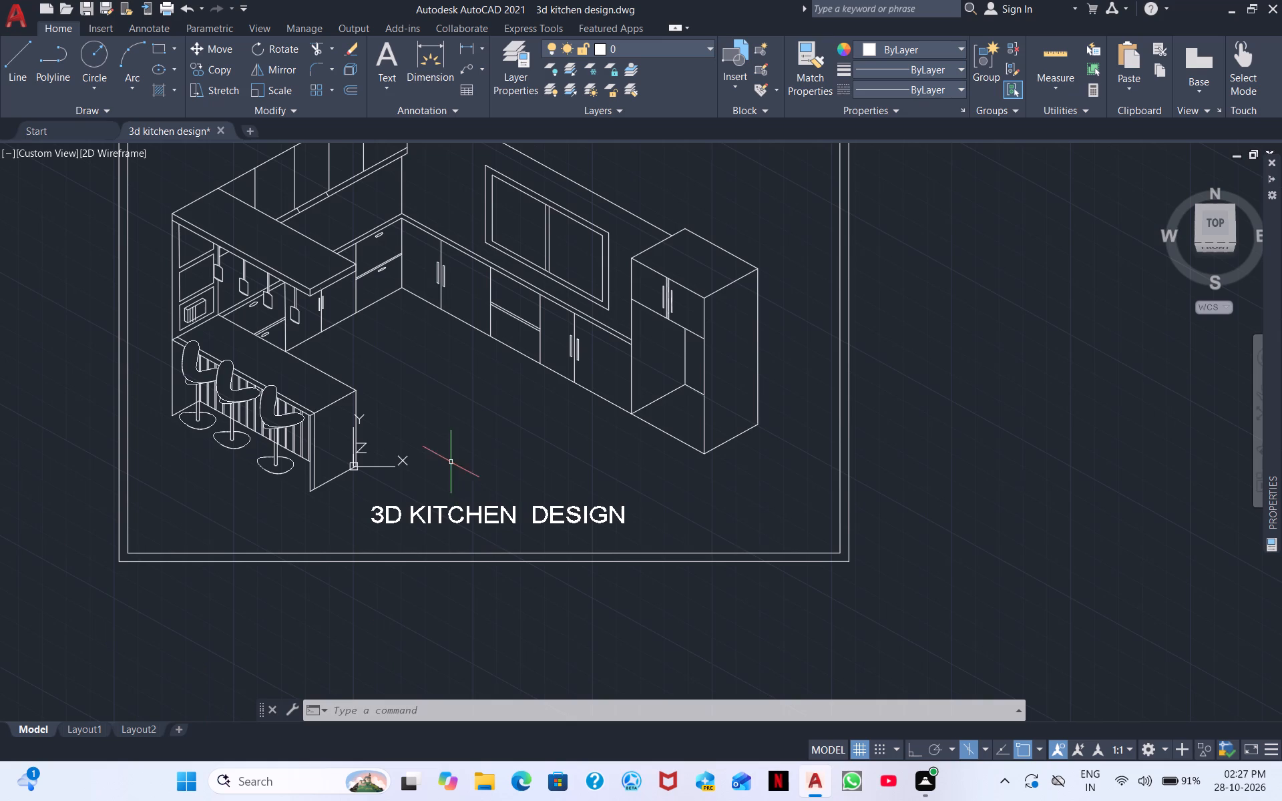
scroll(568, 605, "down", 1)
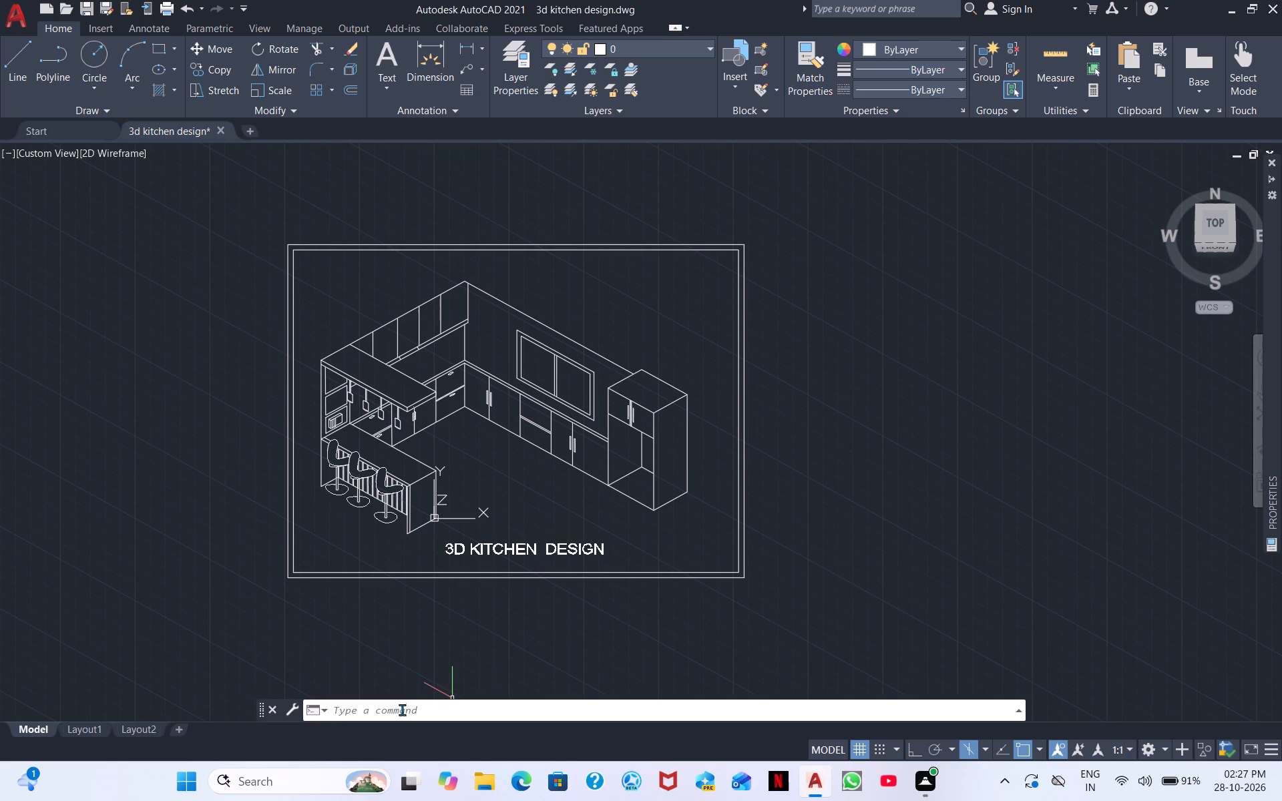
Set the insertion scale to Meters in the drawing units settings.
left_click(366, 717)
type("UN")
key("space")
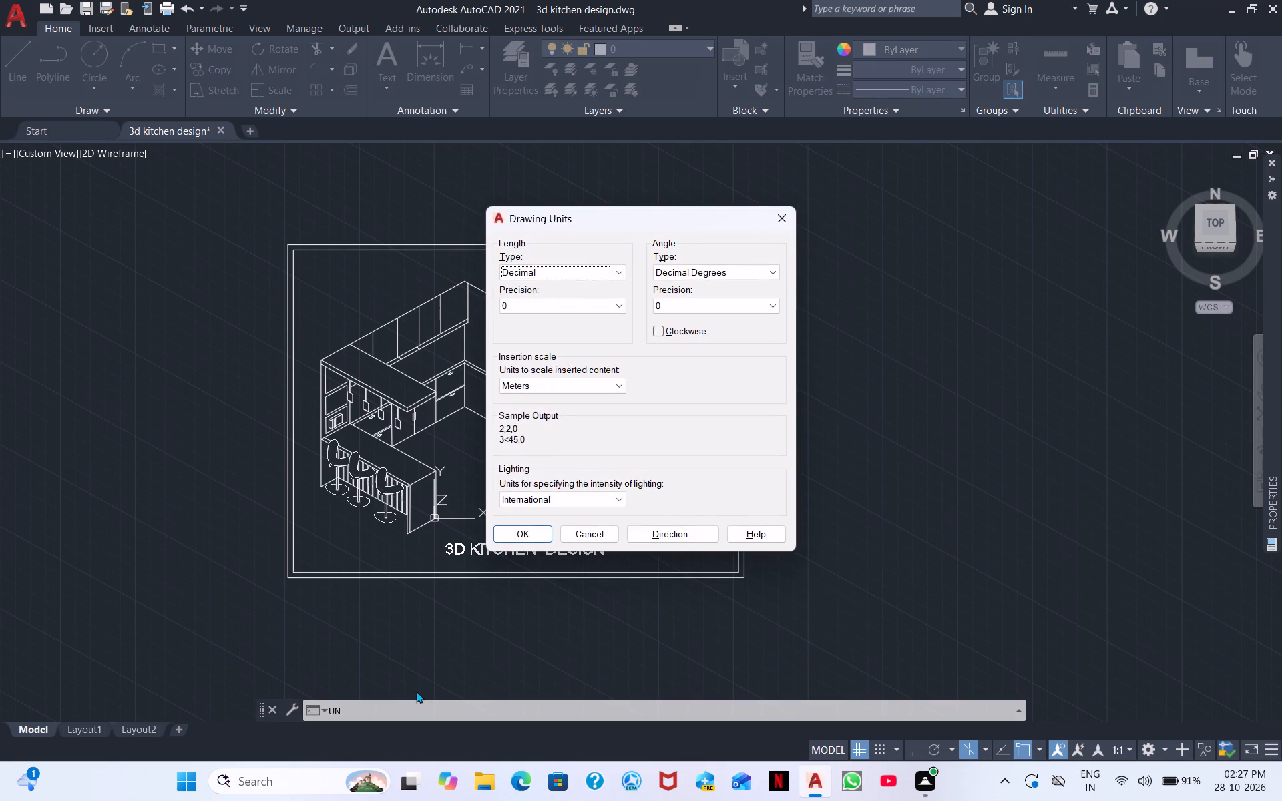
left_click(556, 388)
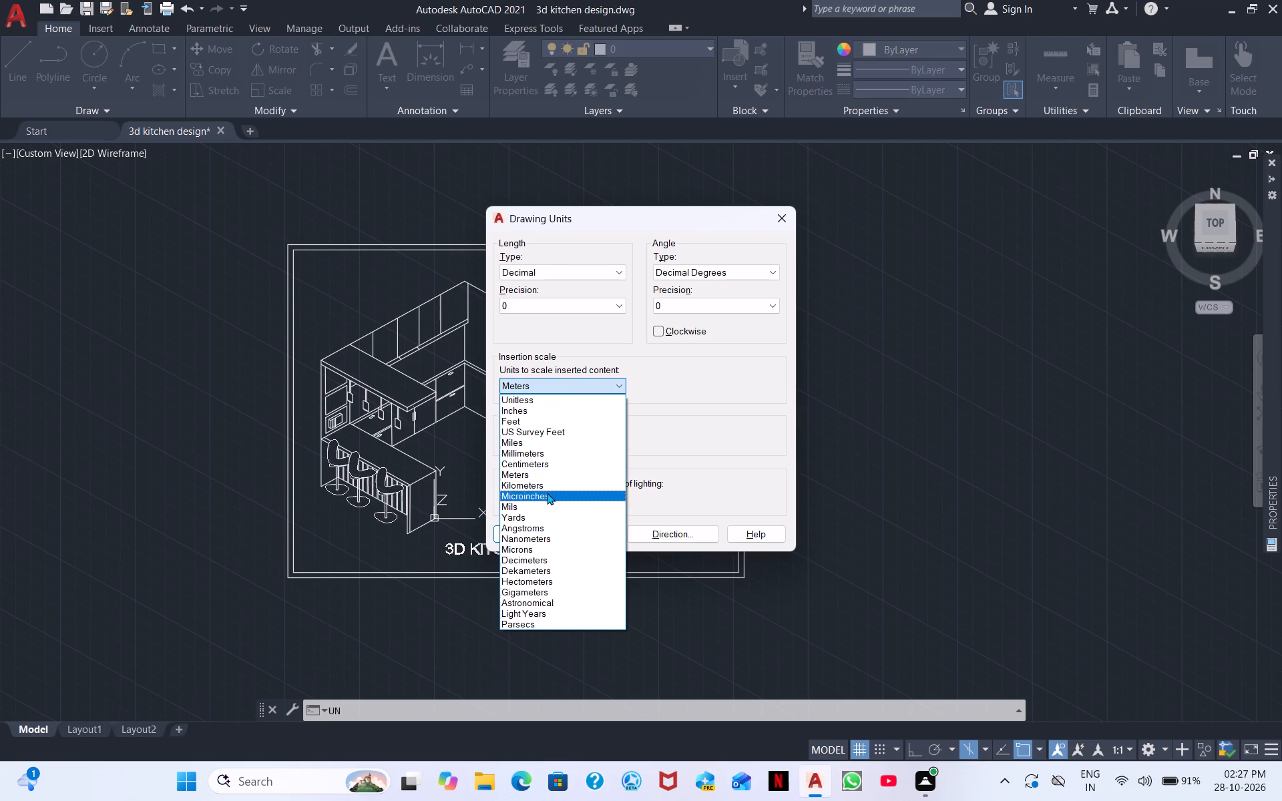
left_click(553, 479)
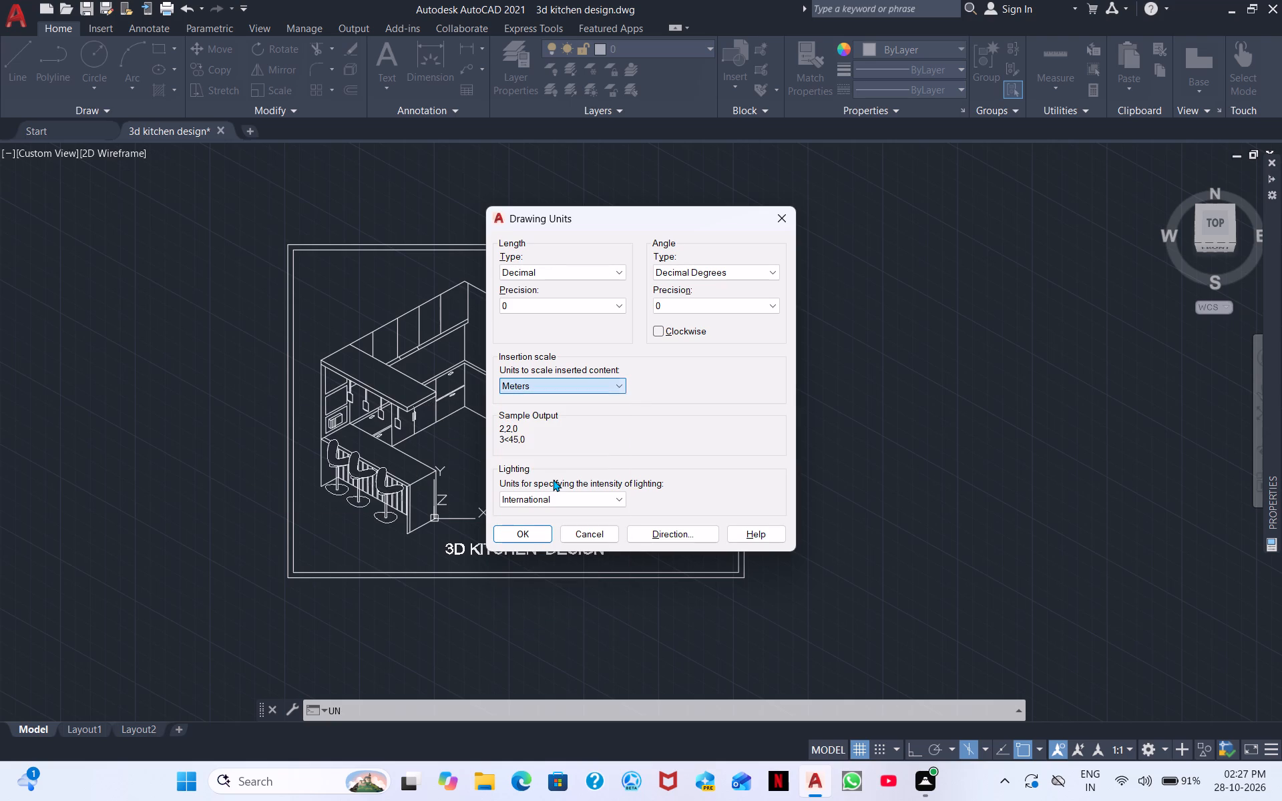
left_click(539, 526)
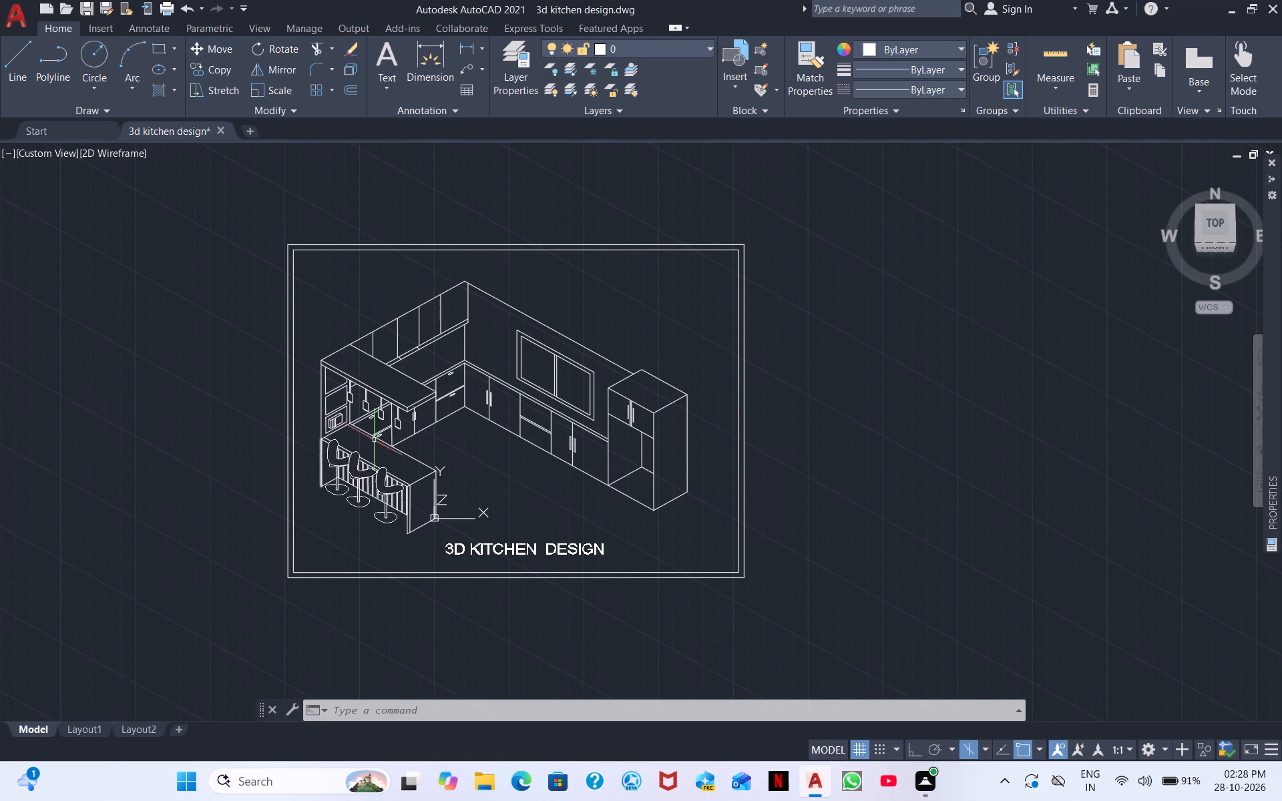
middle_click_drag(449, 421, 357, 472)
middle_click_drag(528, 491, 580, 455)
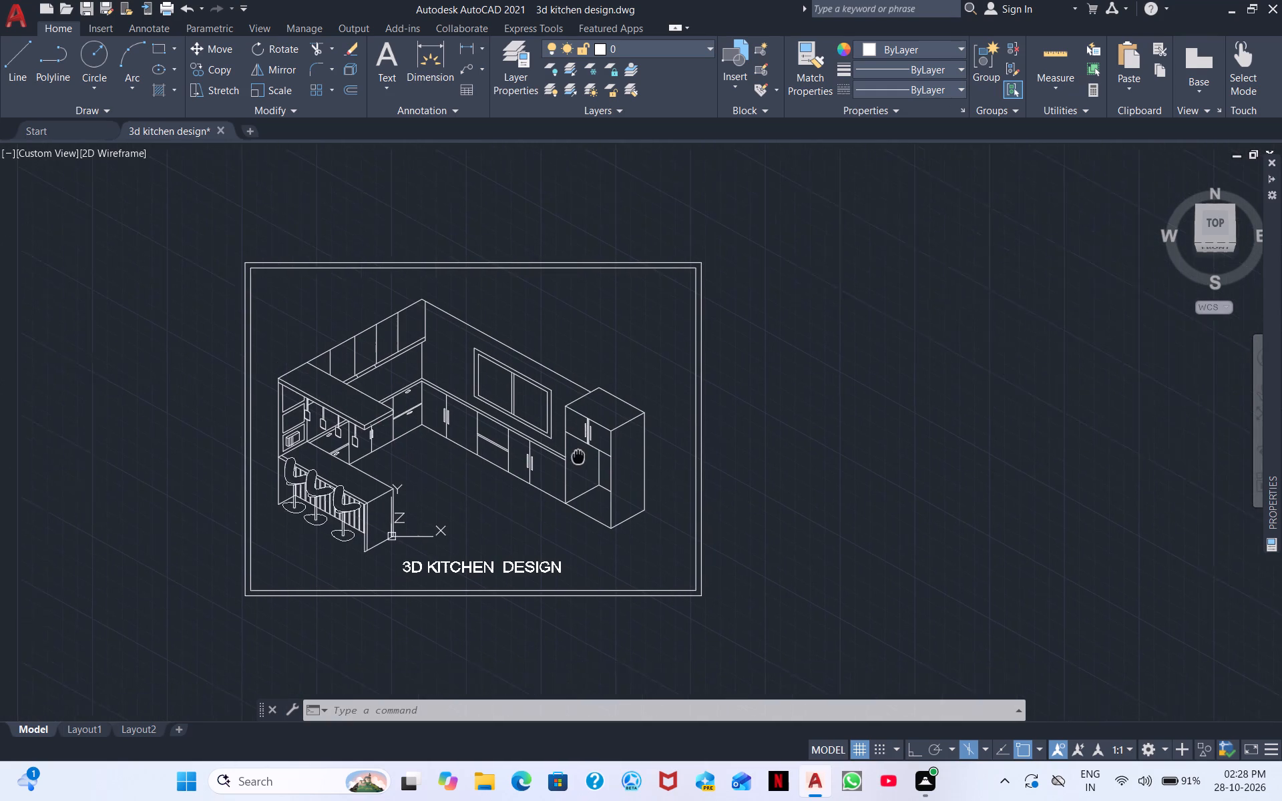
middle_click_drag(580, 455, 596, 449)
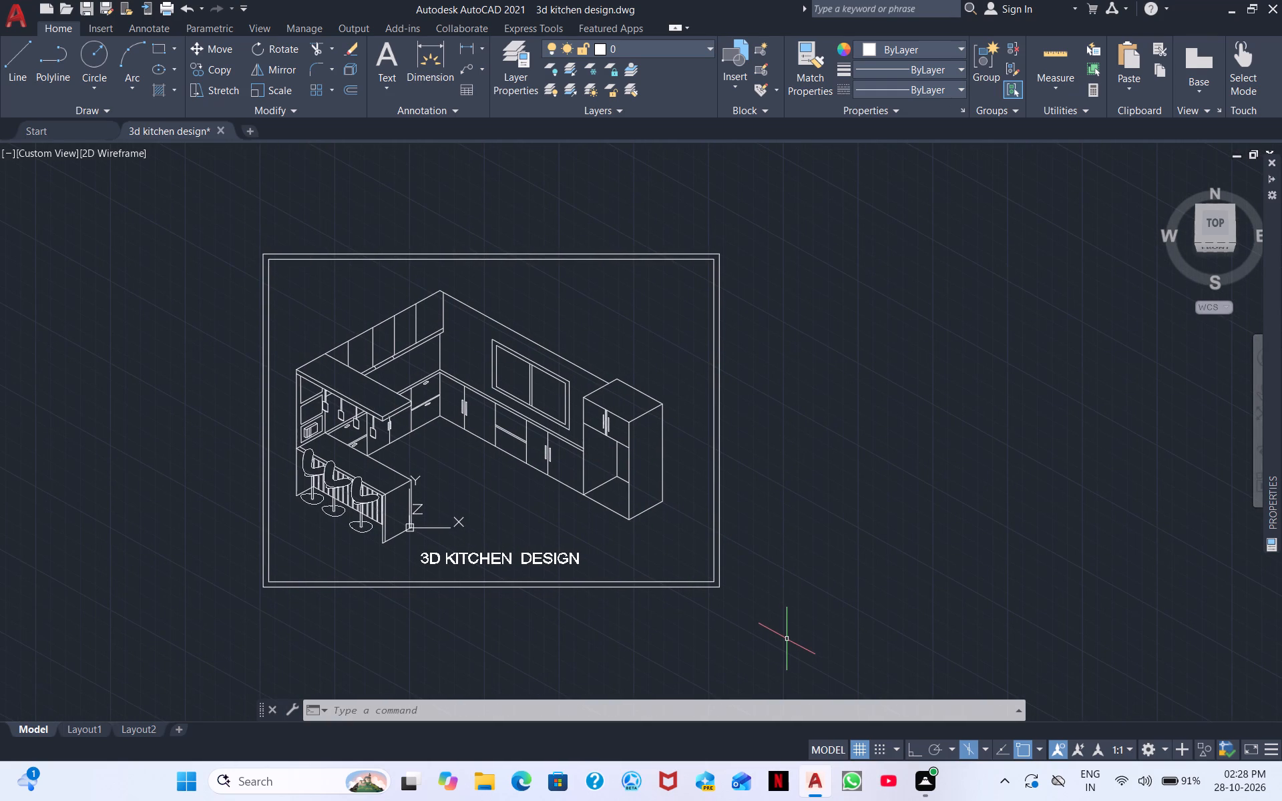
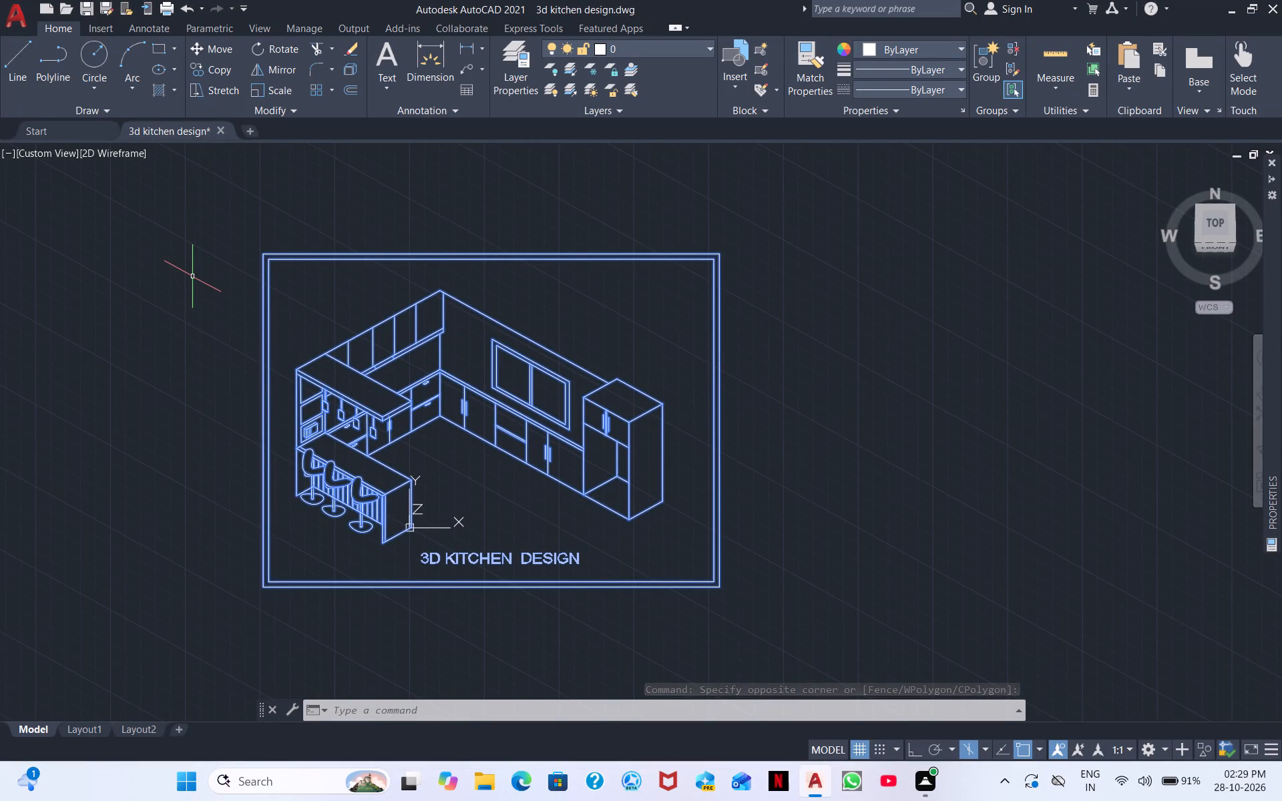
Set up a plot using the previous plot settings, with a window plot area enclosing the double border around the kitchen drawing.
key("shift+p")
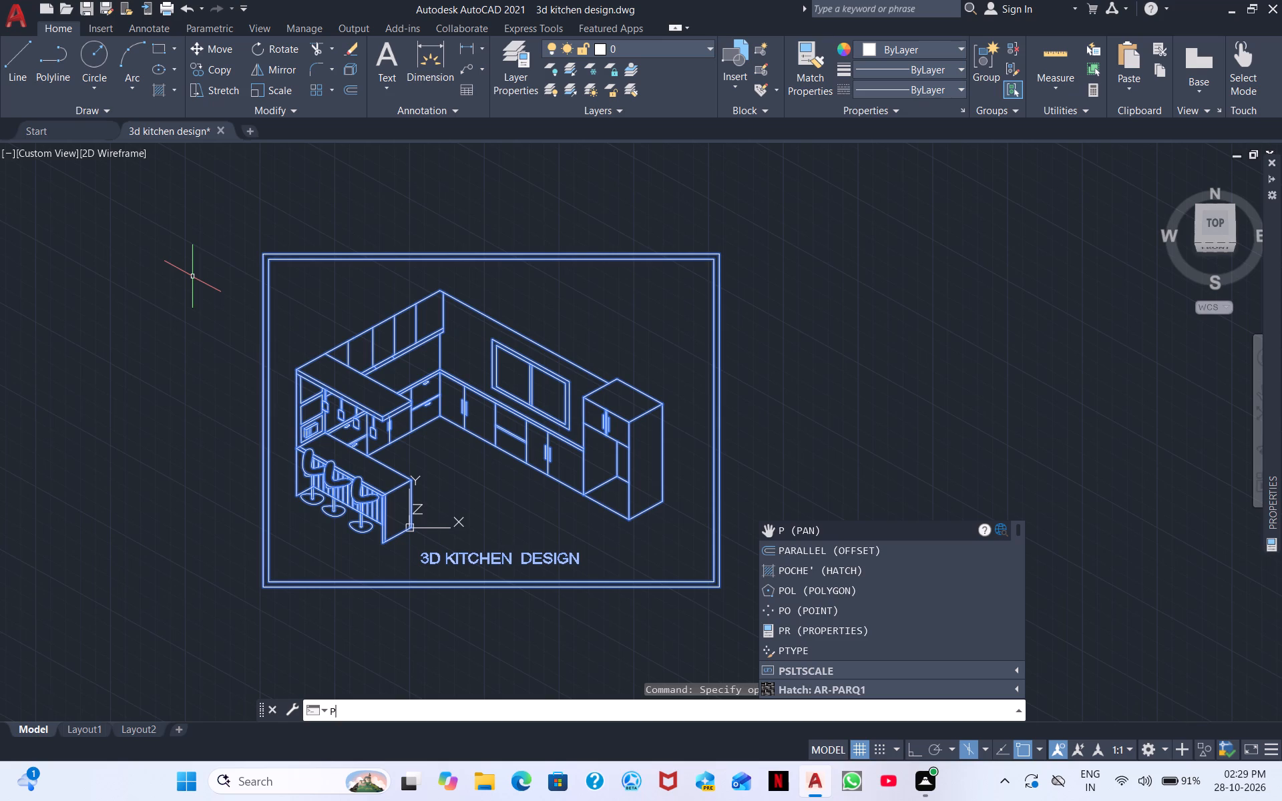
key("Escape")
key("ctrl+p")
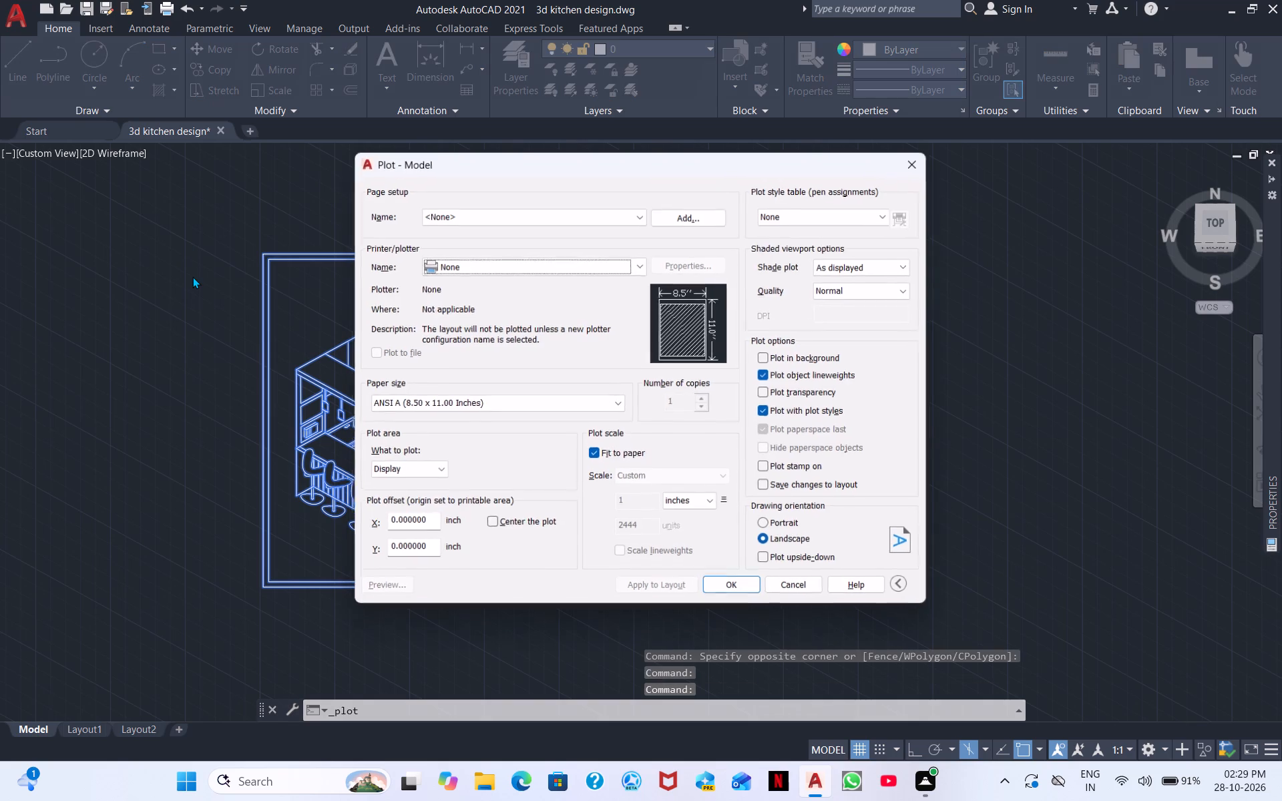
left_click(492, 217)
left_click(504, 242)
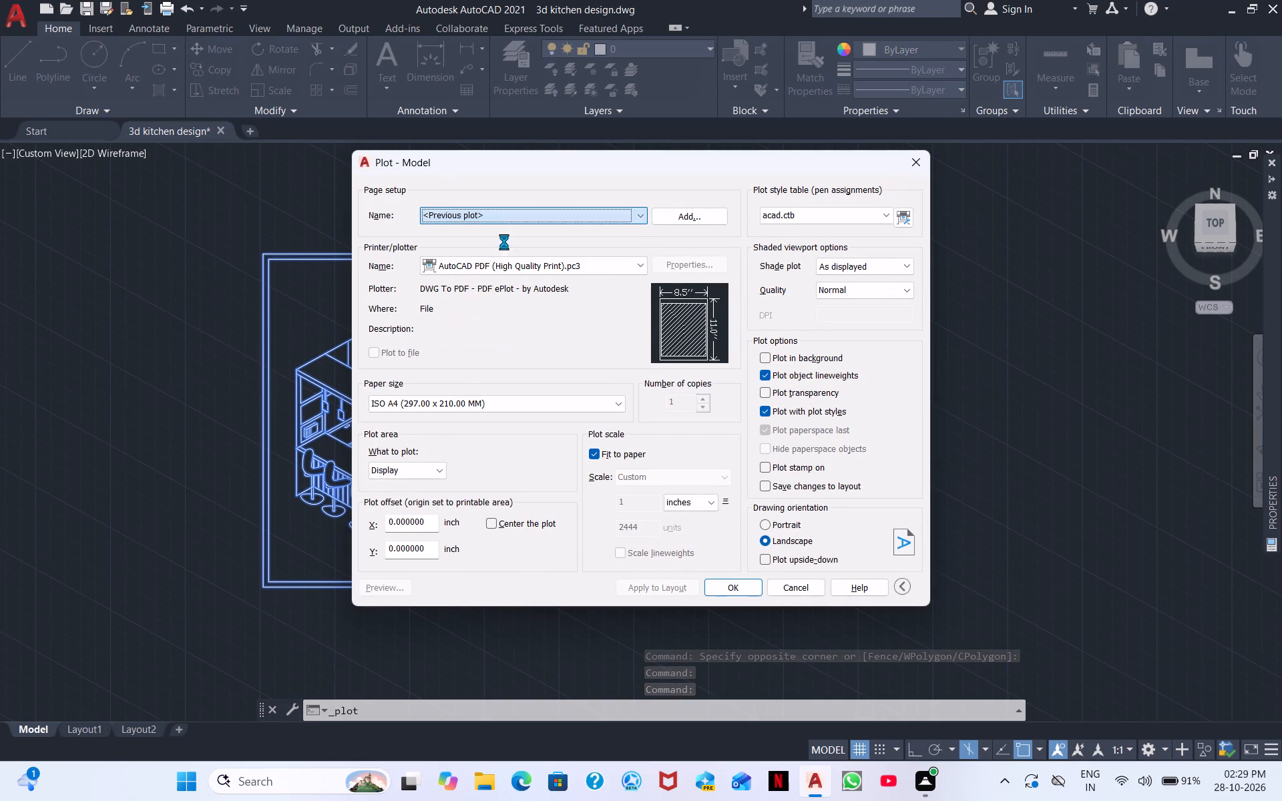
left_click(509, 464)
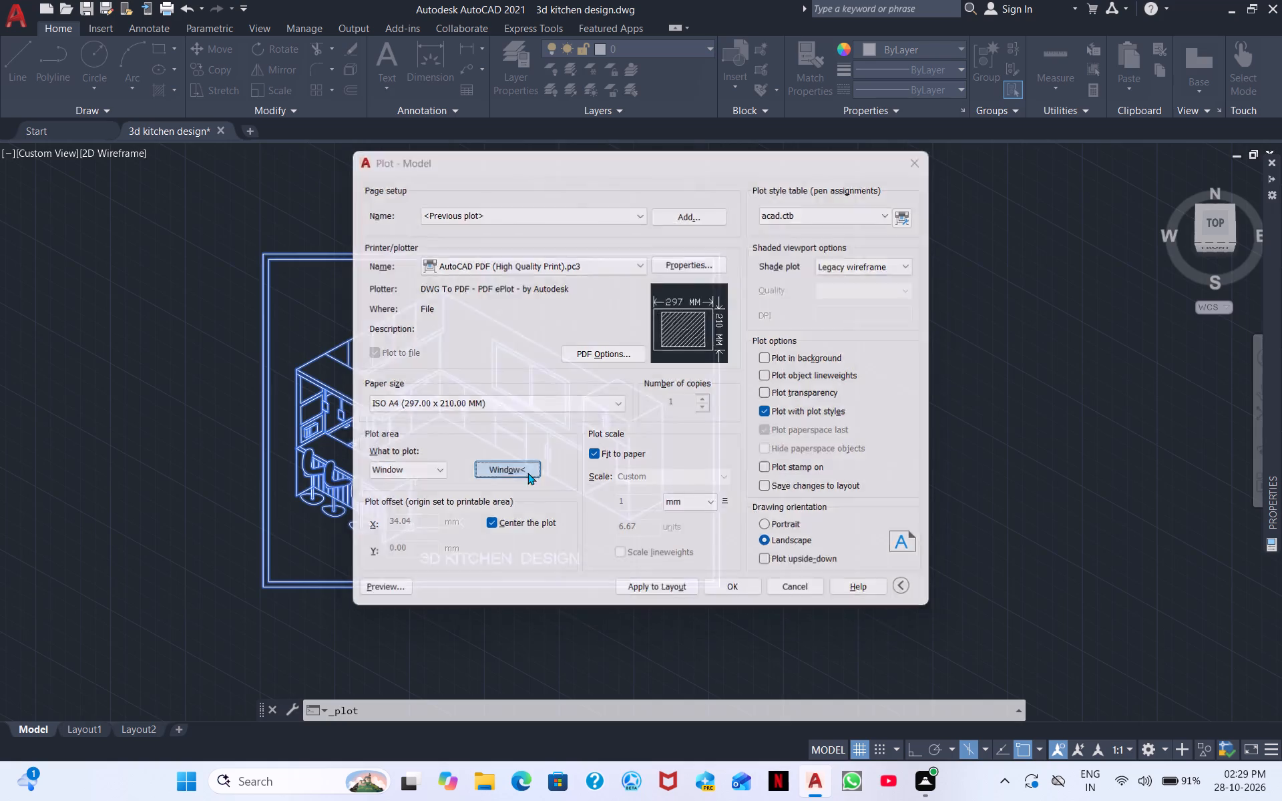
left_click_drag(748, 625, 737, 613)
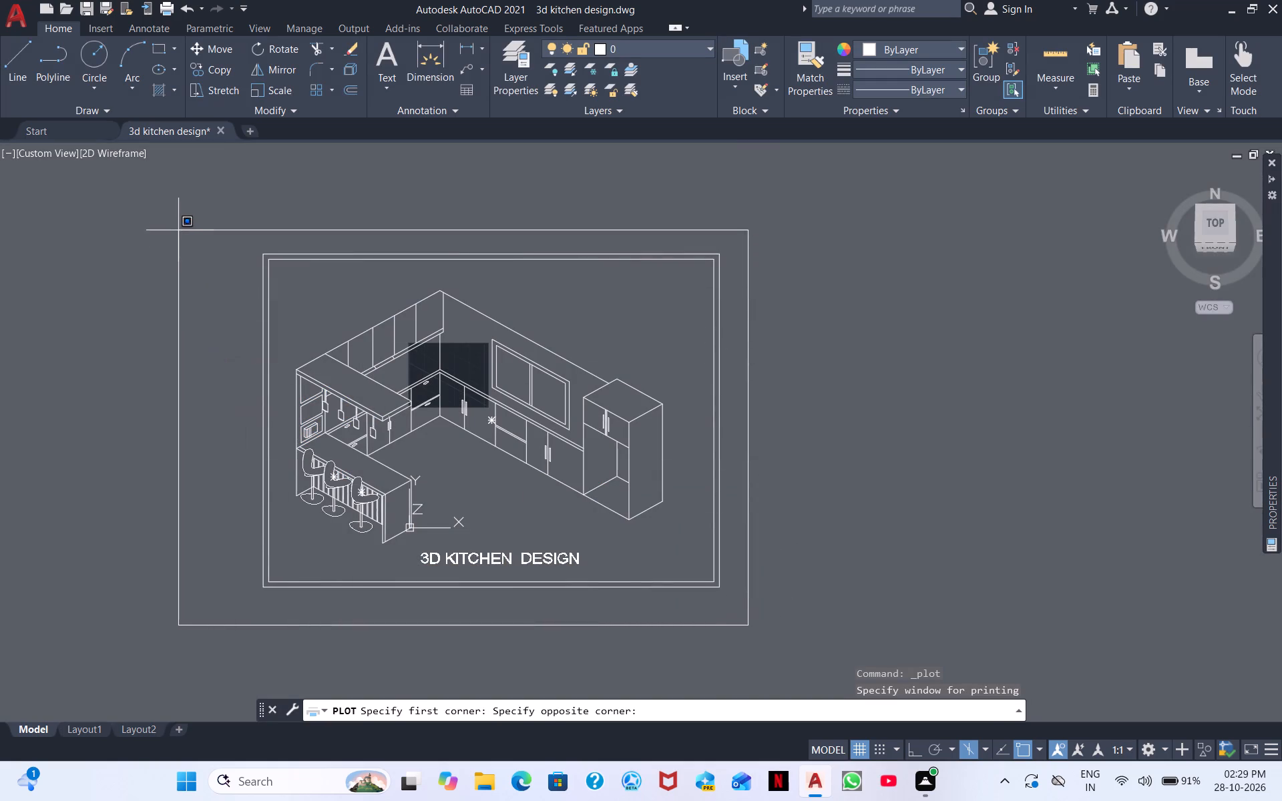
left_click(182, 220)
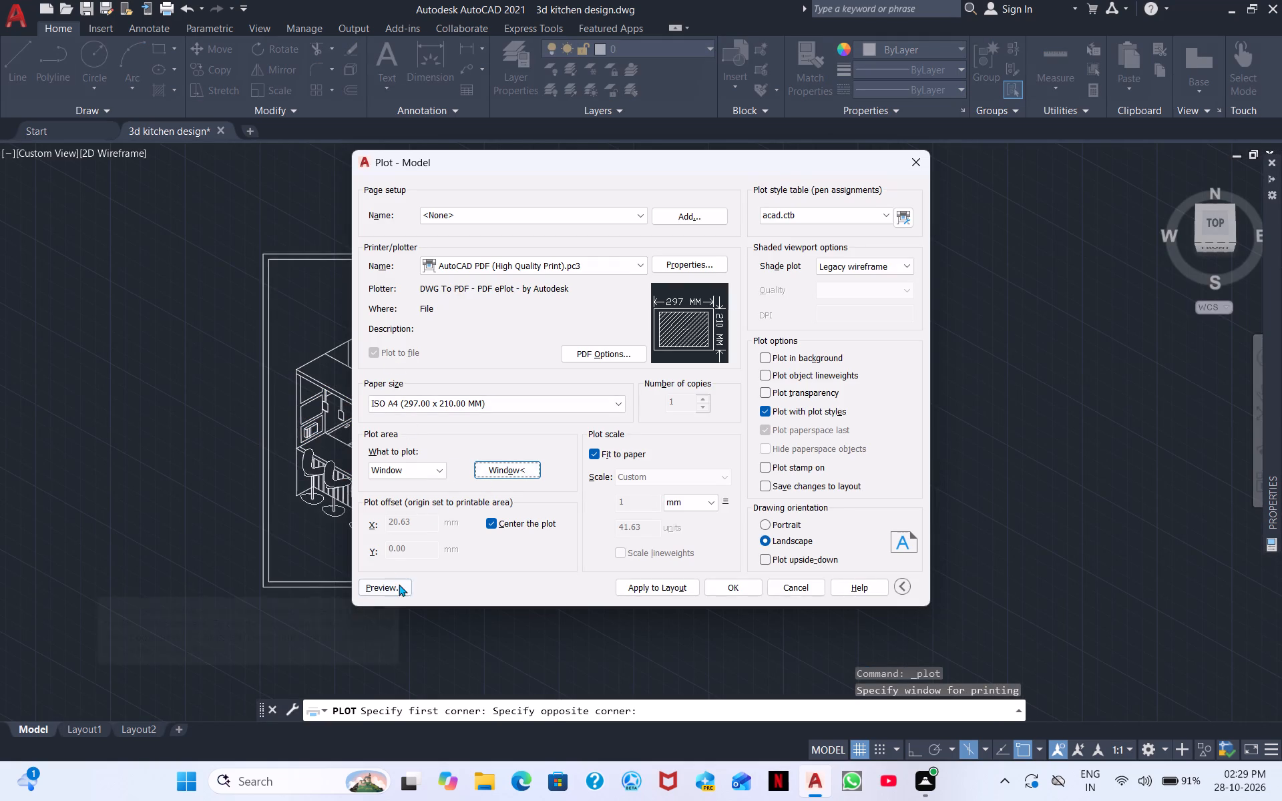
Preview the plot and examine the kitchen linework, border and title on the sheet.
left_click(398, 587)
scroll(581, 421, "up", 2)
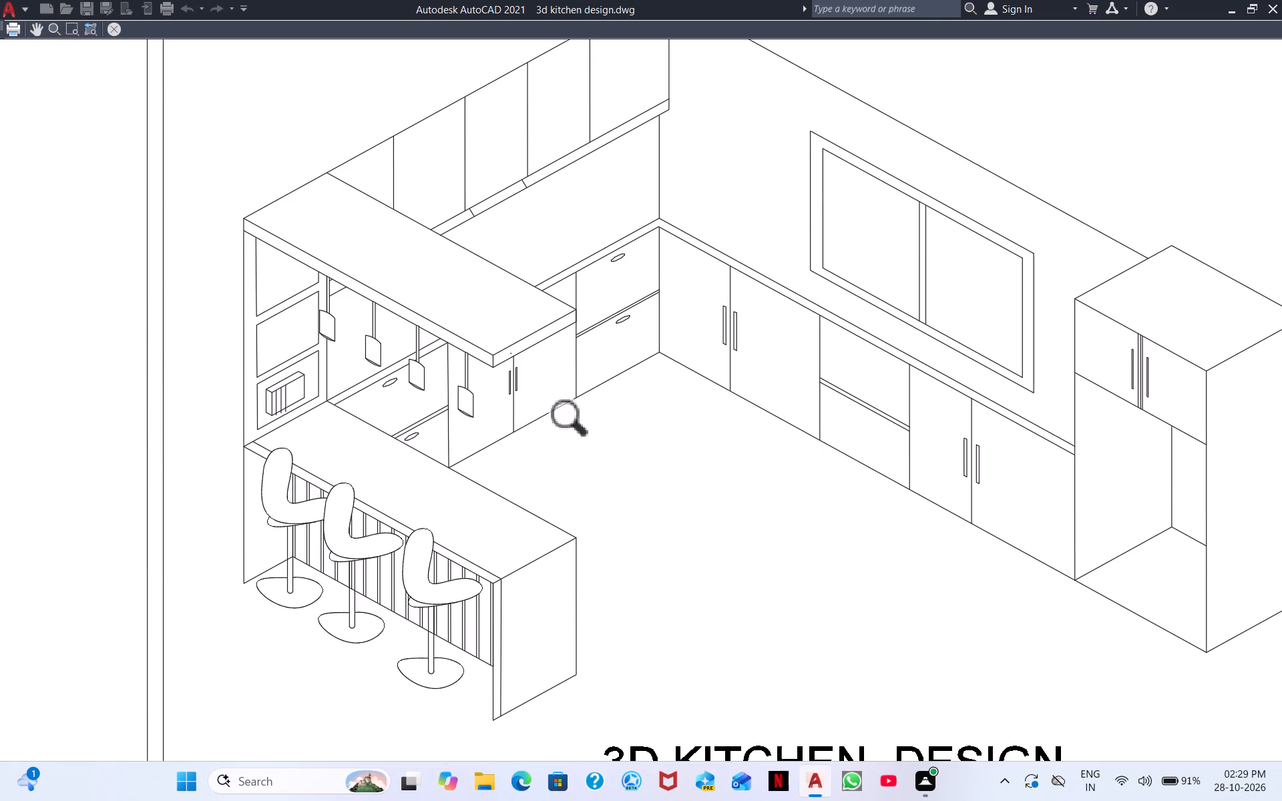
scroll(635, 419, "down", 1)
scroll(580, 413, "up", 3)
scroll(472, 310, "up", 3)
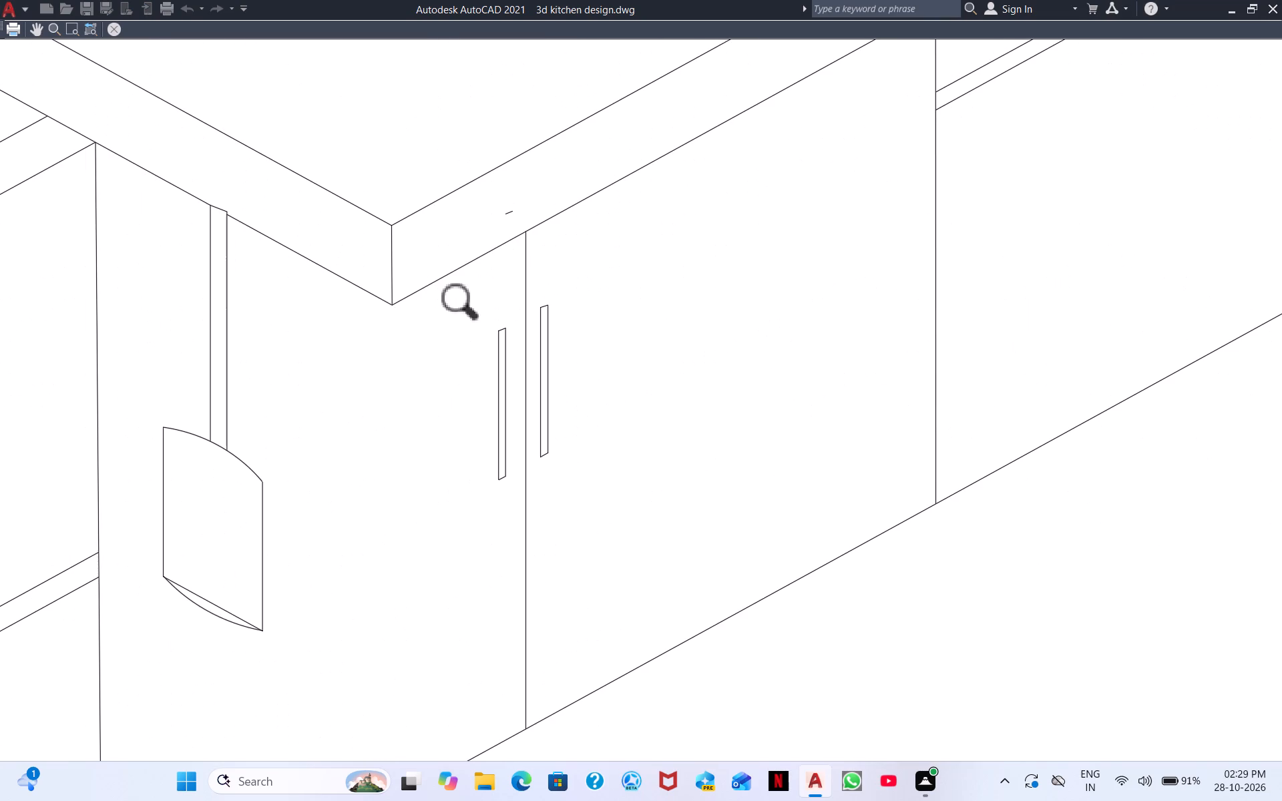
scroll(501, 196, "down", 4)
scroll(594, 240, "down", 2)
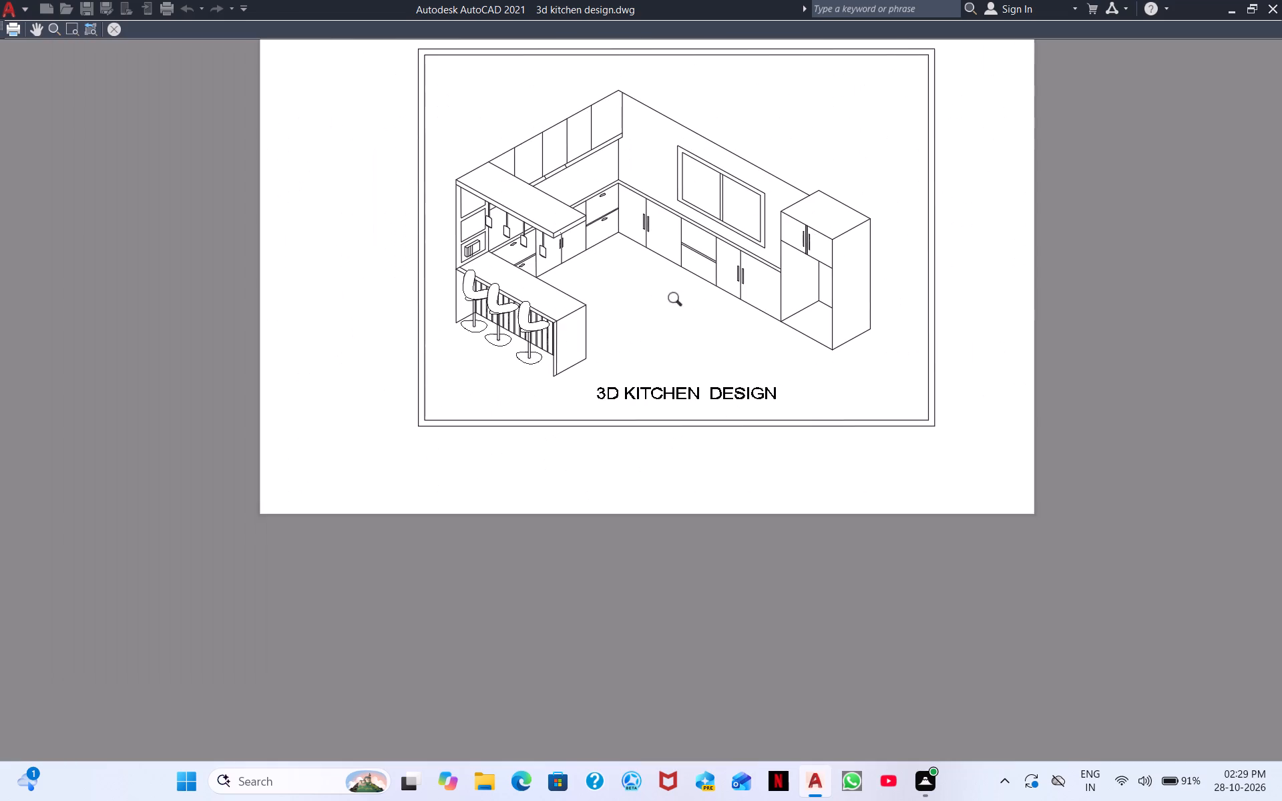
scroll(819, 435, "down", 1)
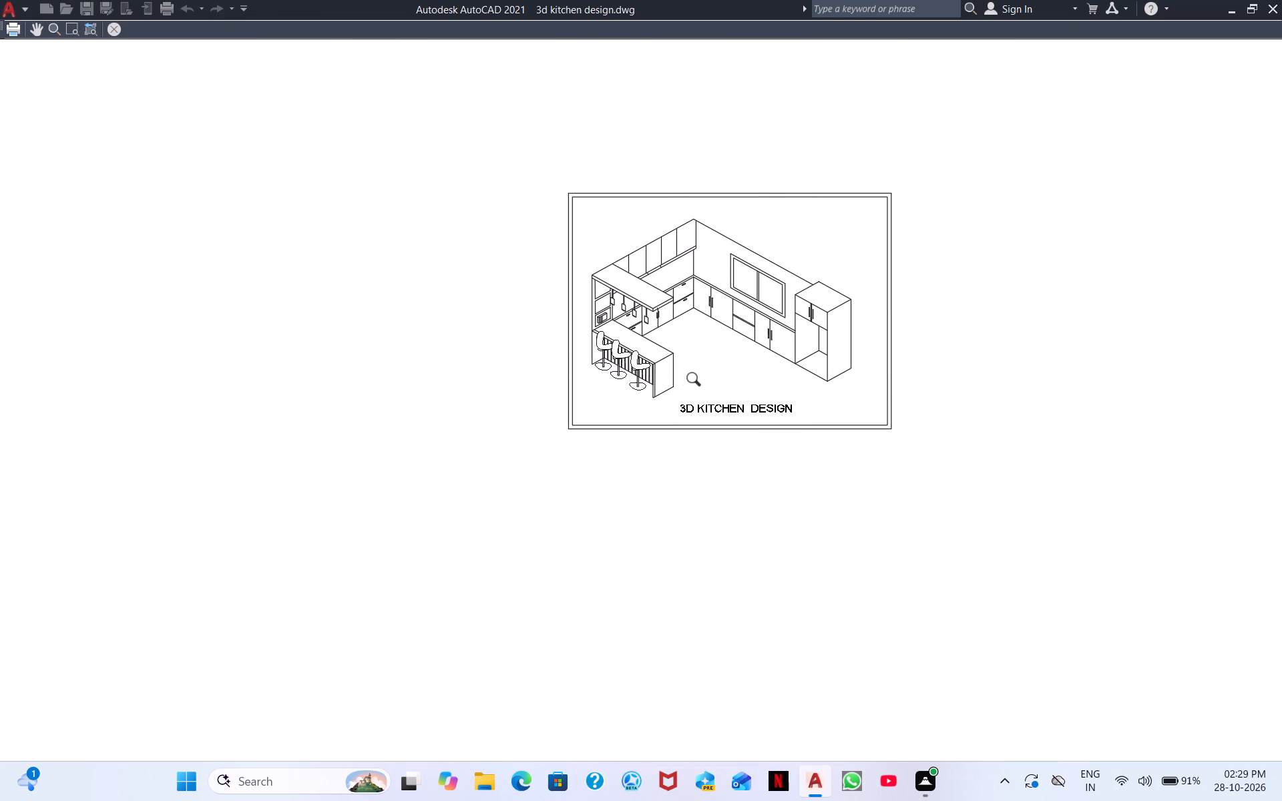
key("Return")
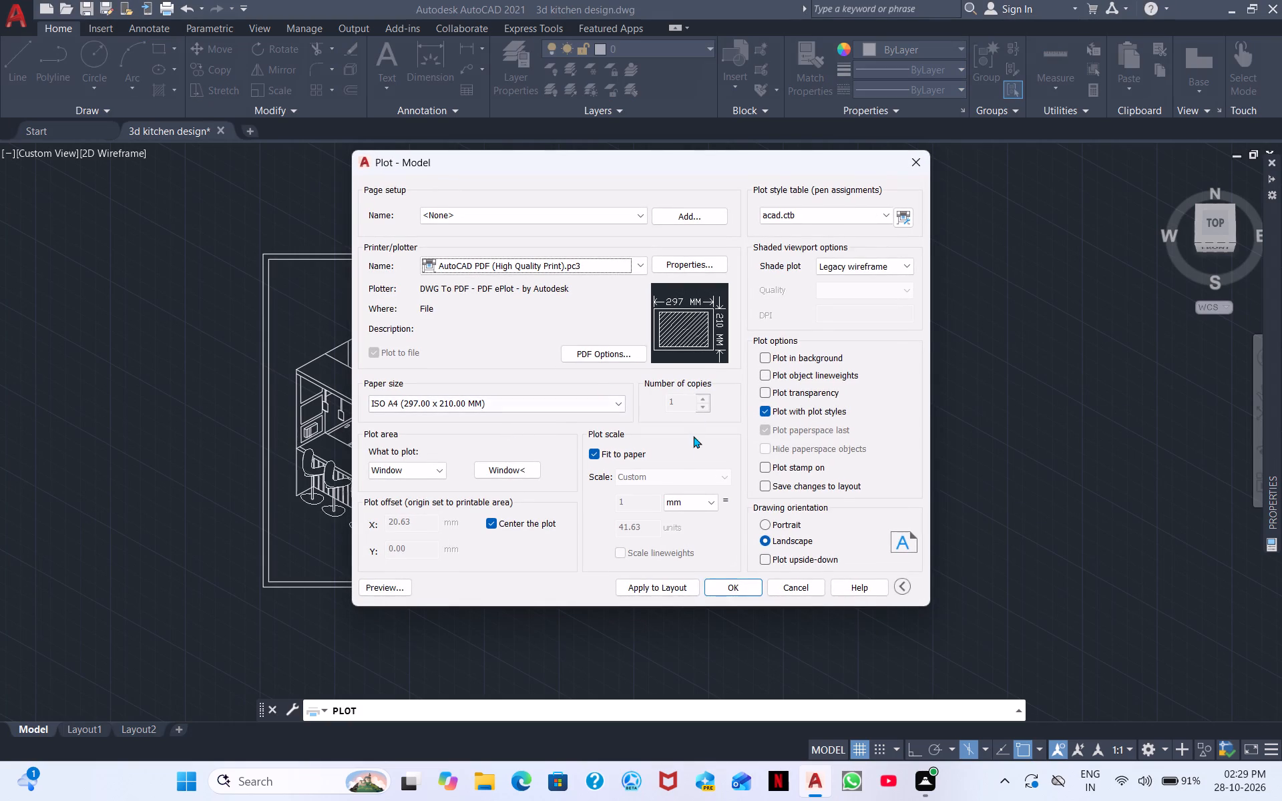
Plot the drawing to Documents as "3d kitchen design-Model.pdf" and close the PDF in the browser.
left_click_drag(593, 165, 811, 186)
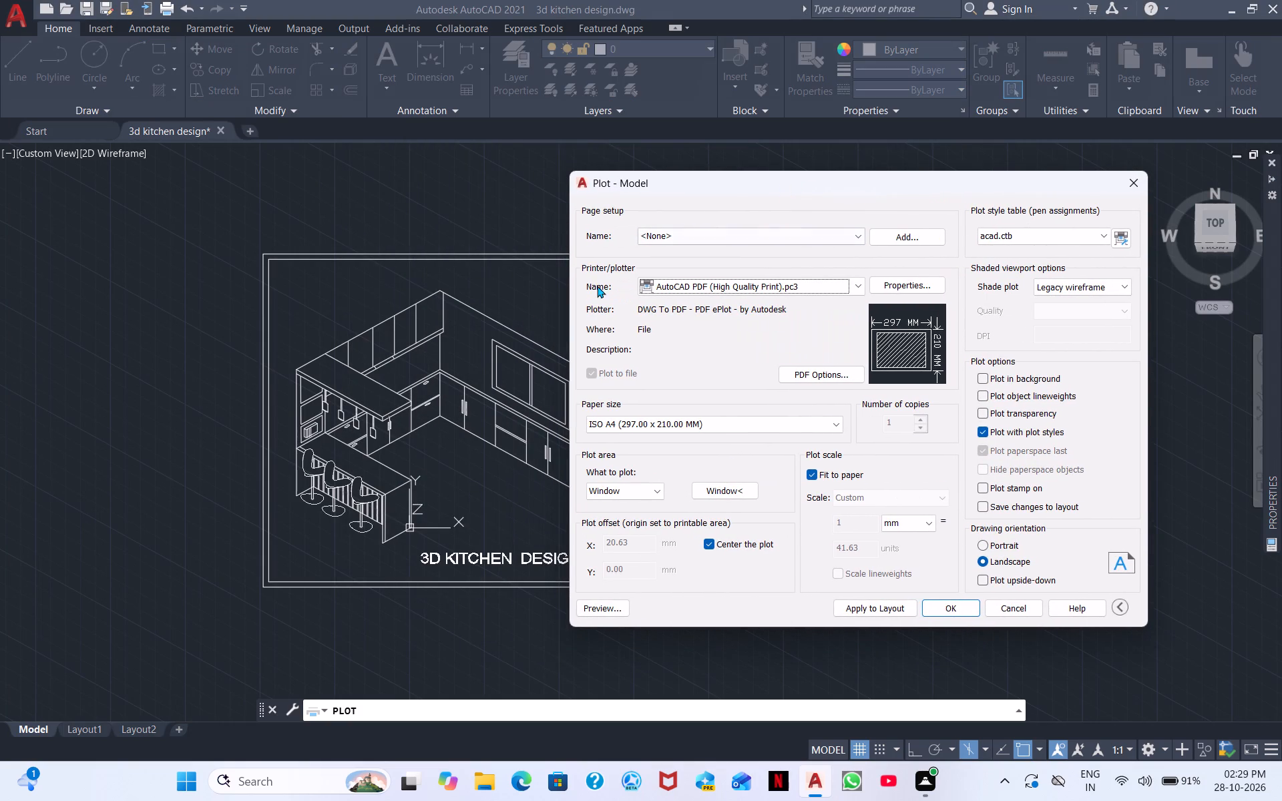
scroll(413, 415, "up", 3)
left_click(954, 608)
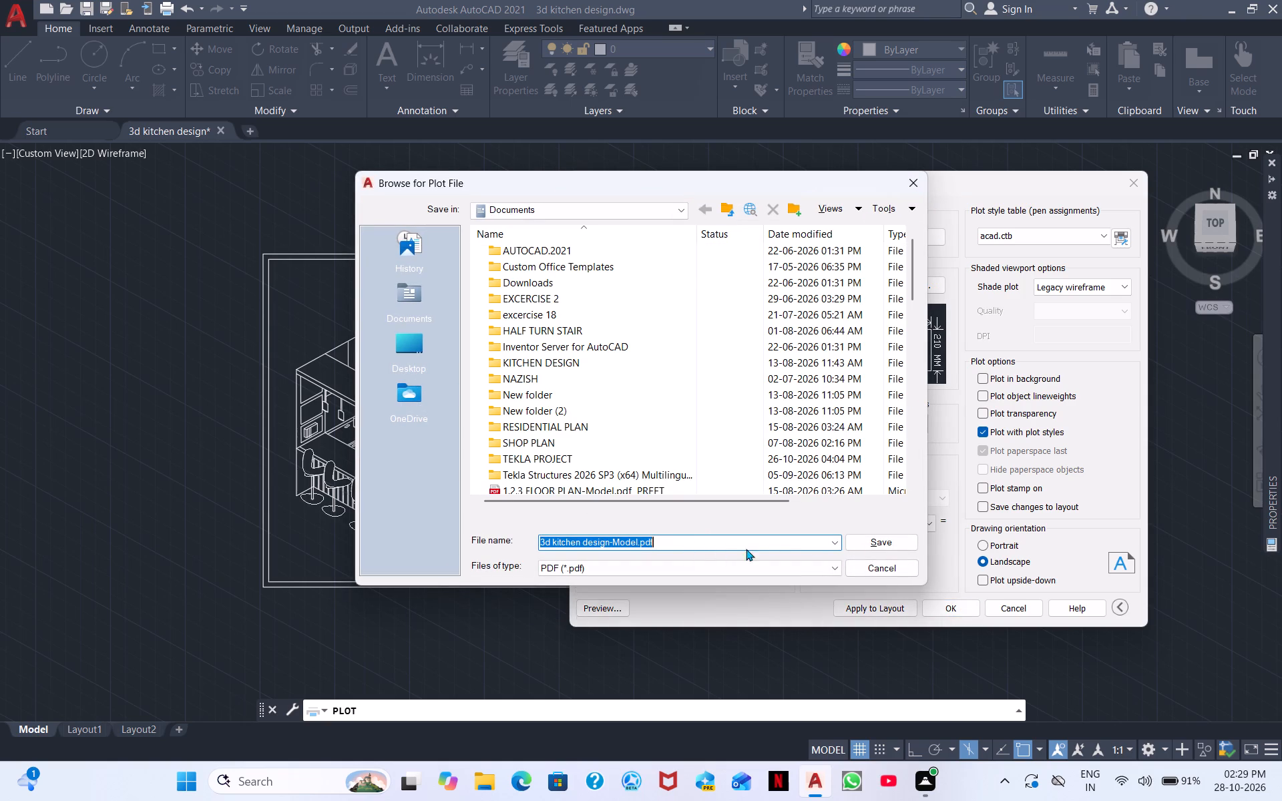
left_click(880, 537)
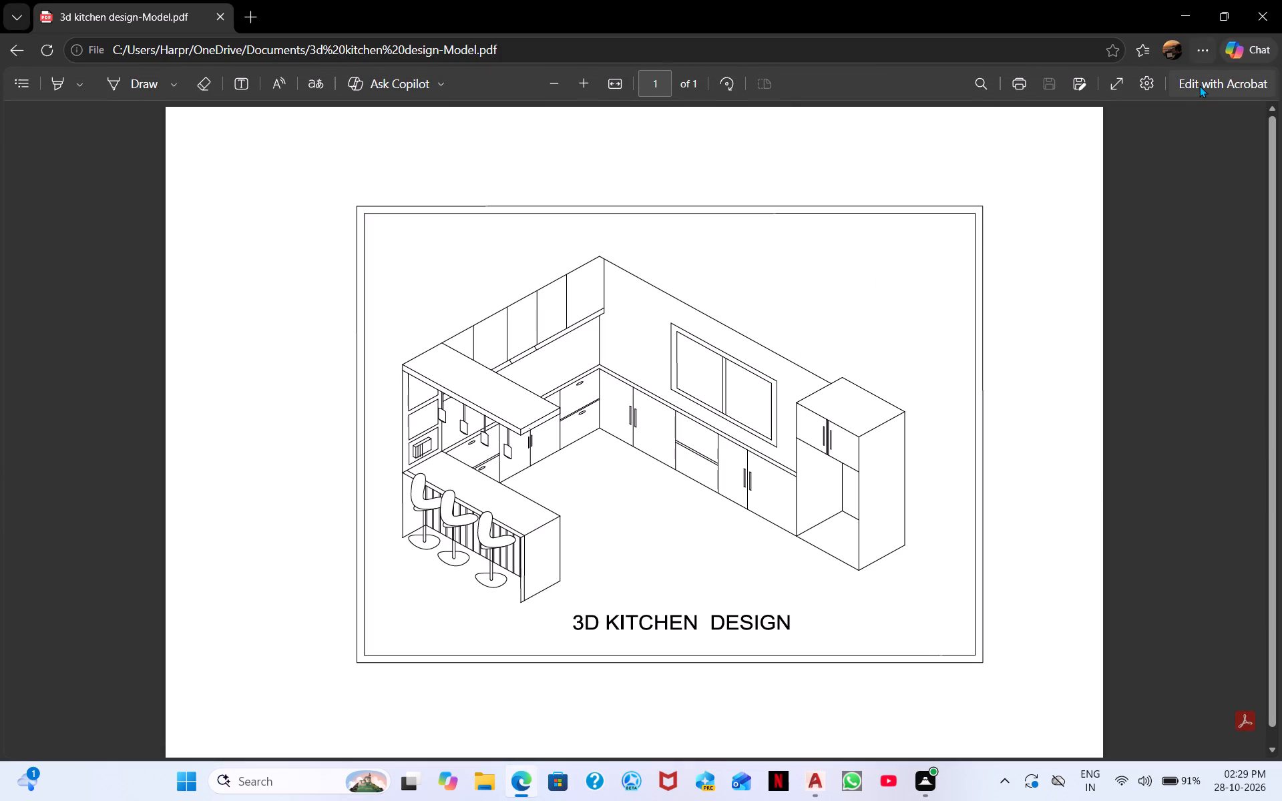
left_click(1259, 11)
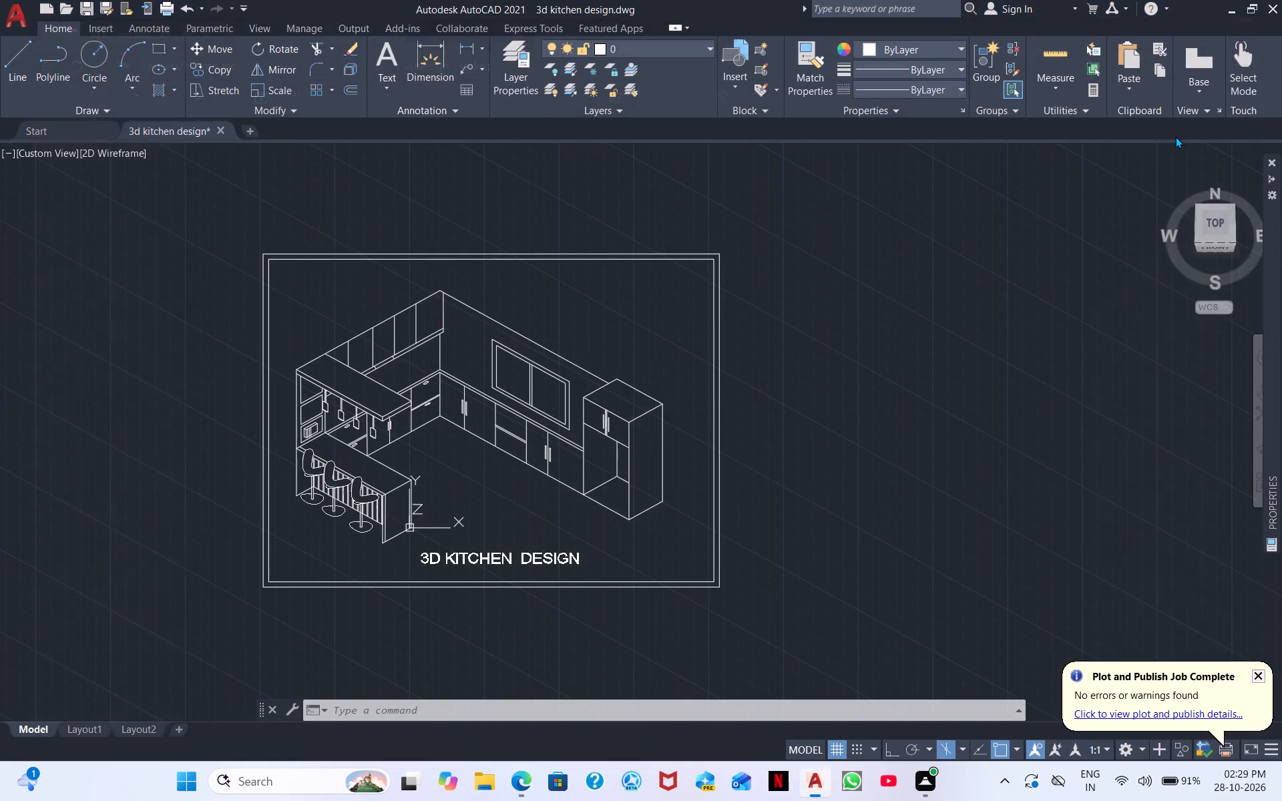
Query the drawing's log file path with the LOGFILENAME system variable.
scroll(594, 725, "up", 2)
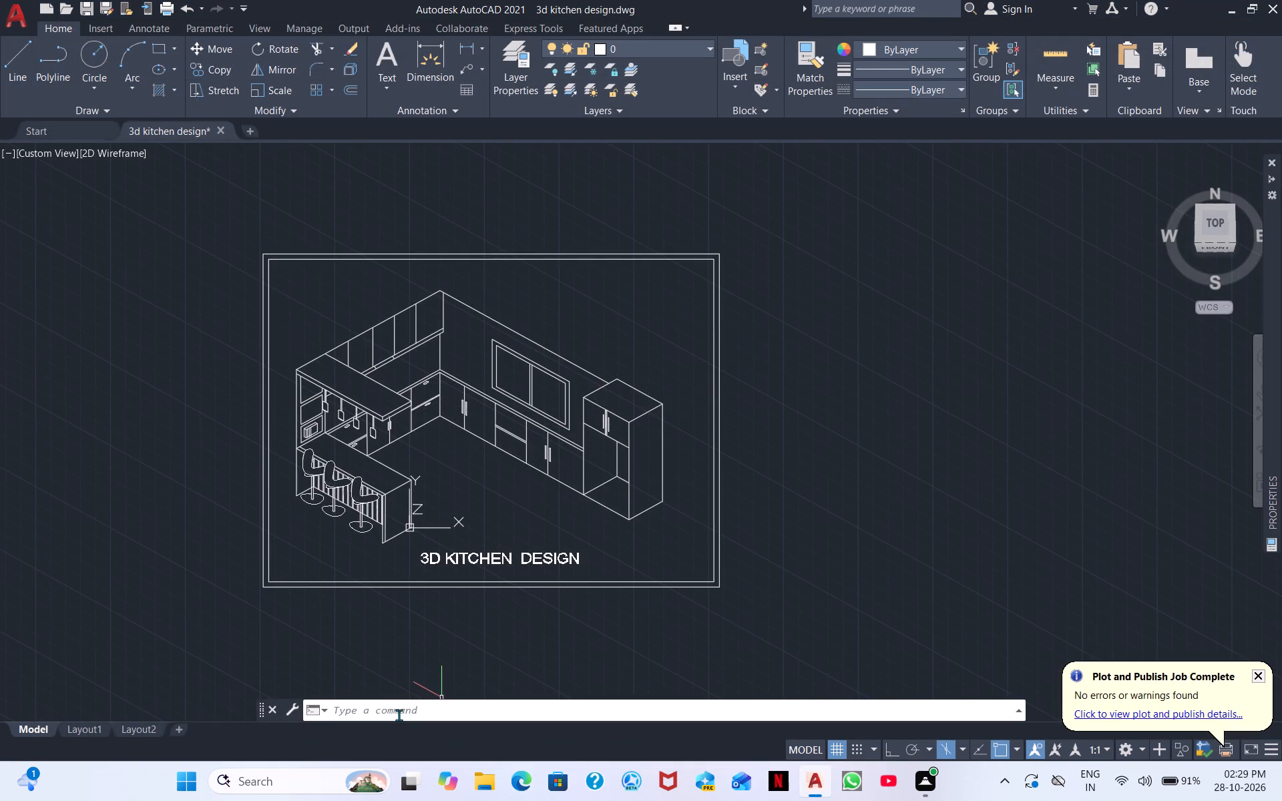
left_click(399, 715)
type("LO")
key("g")
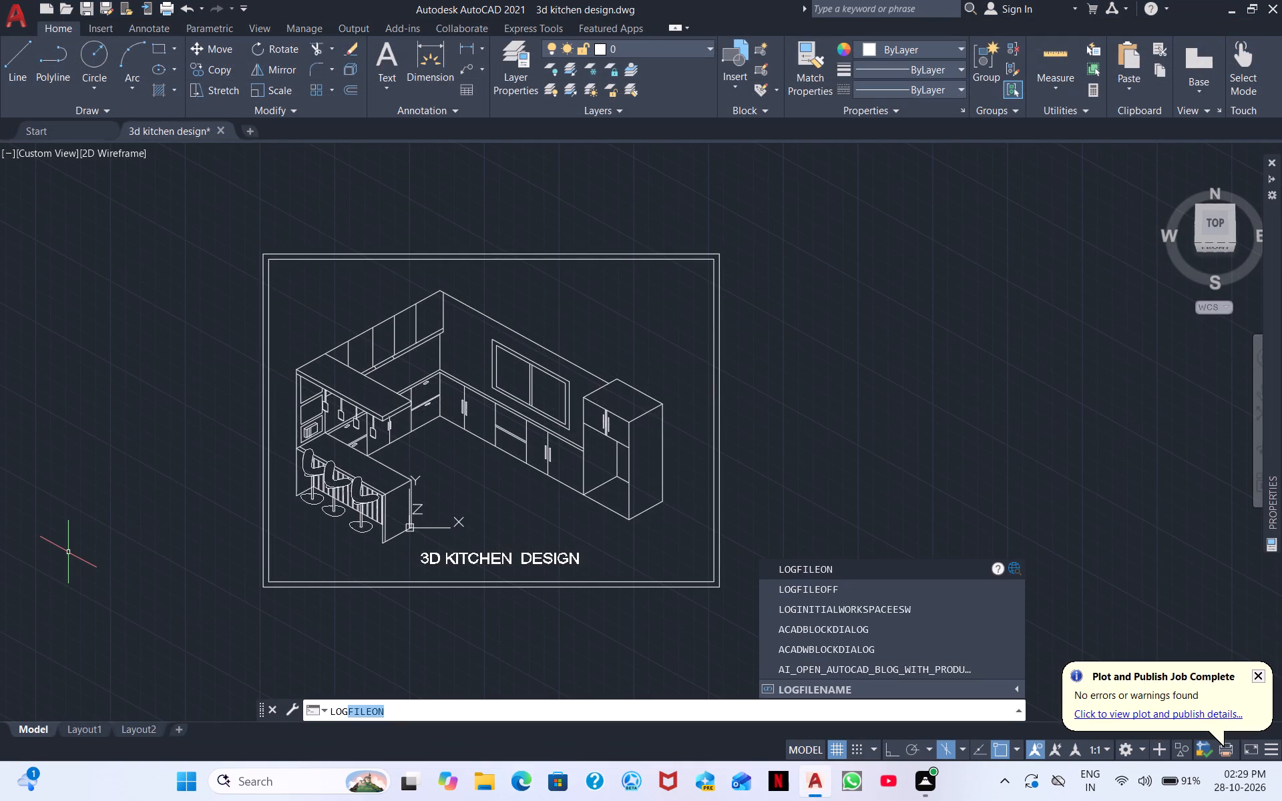
type("FIL")
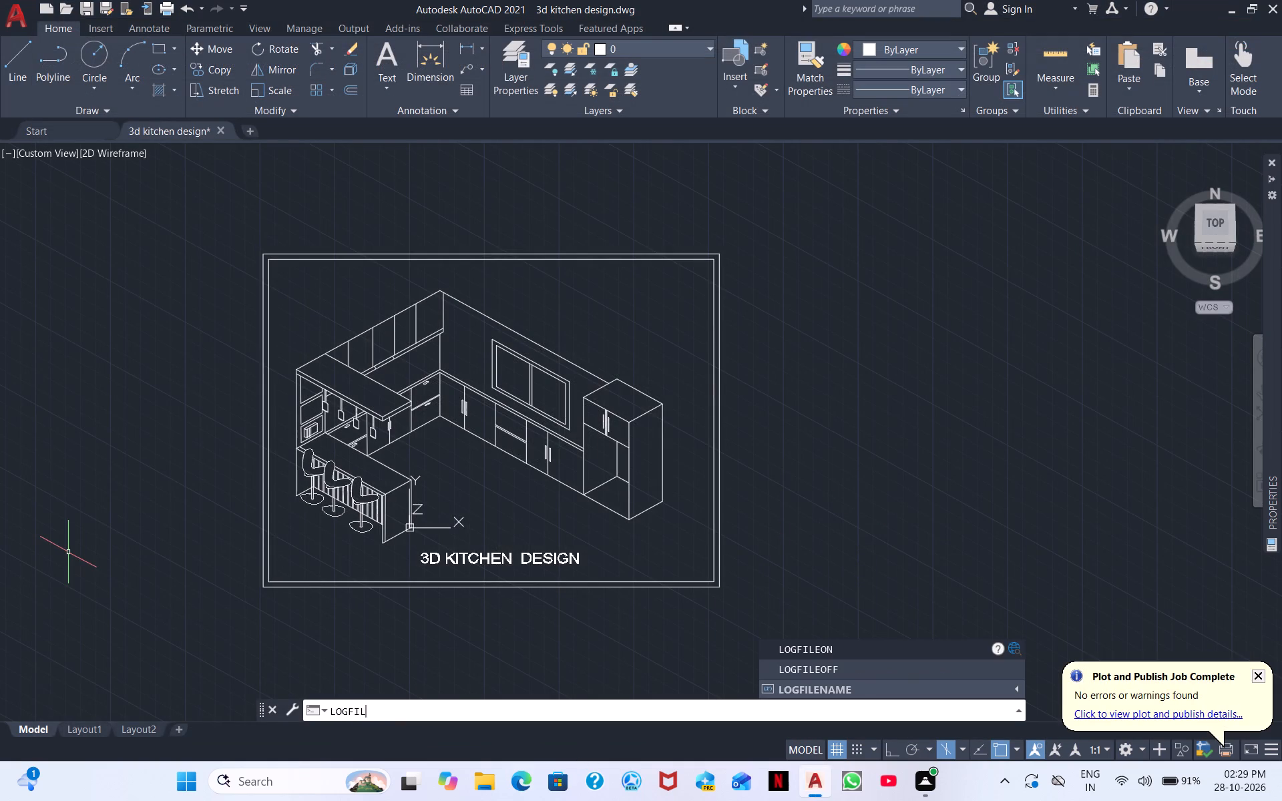
type("ENAME")
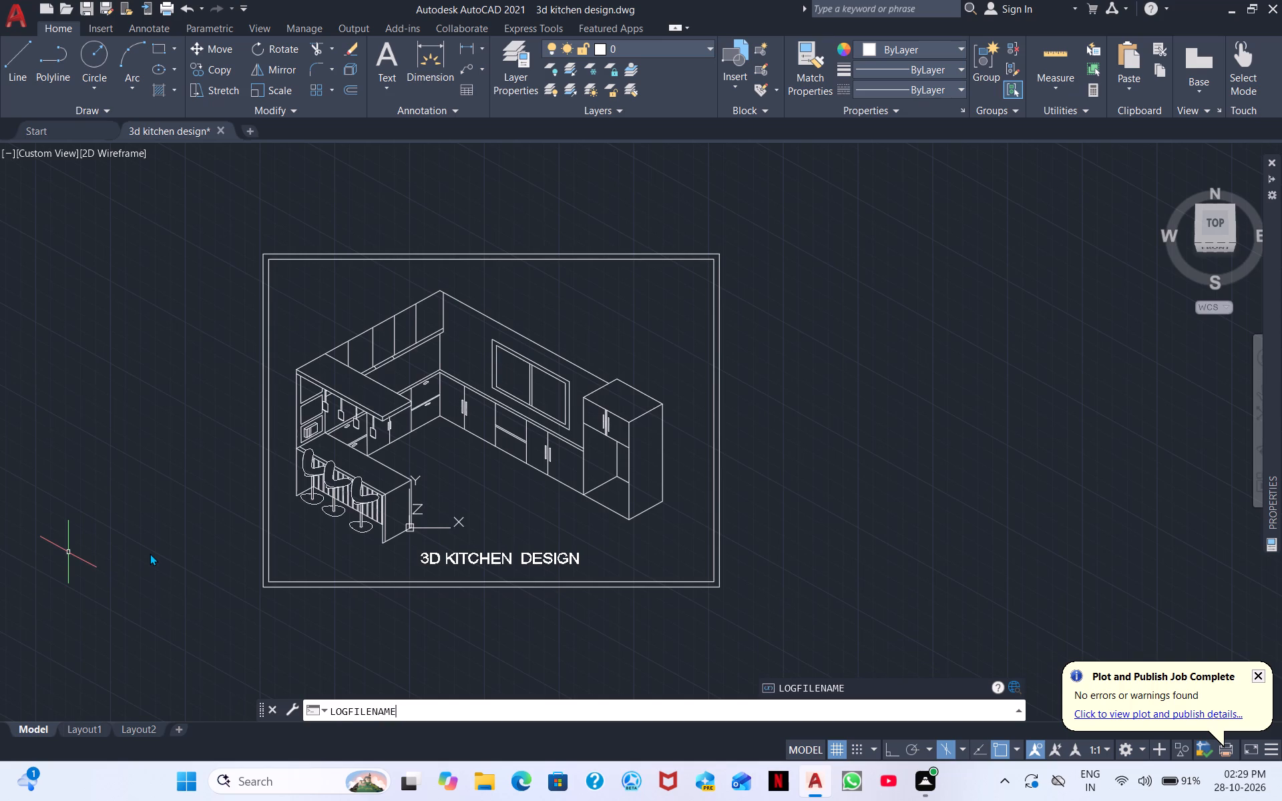
key("Return")
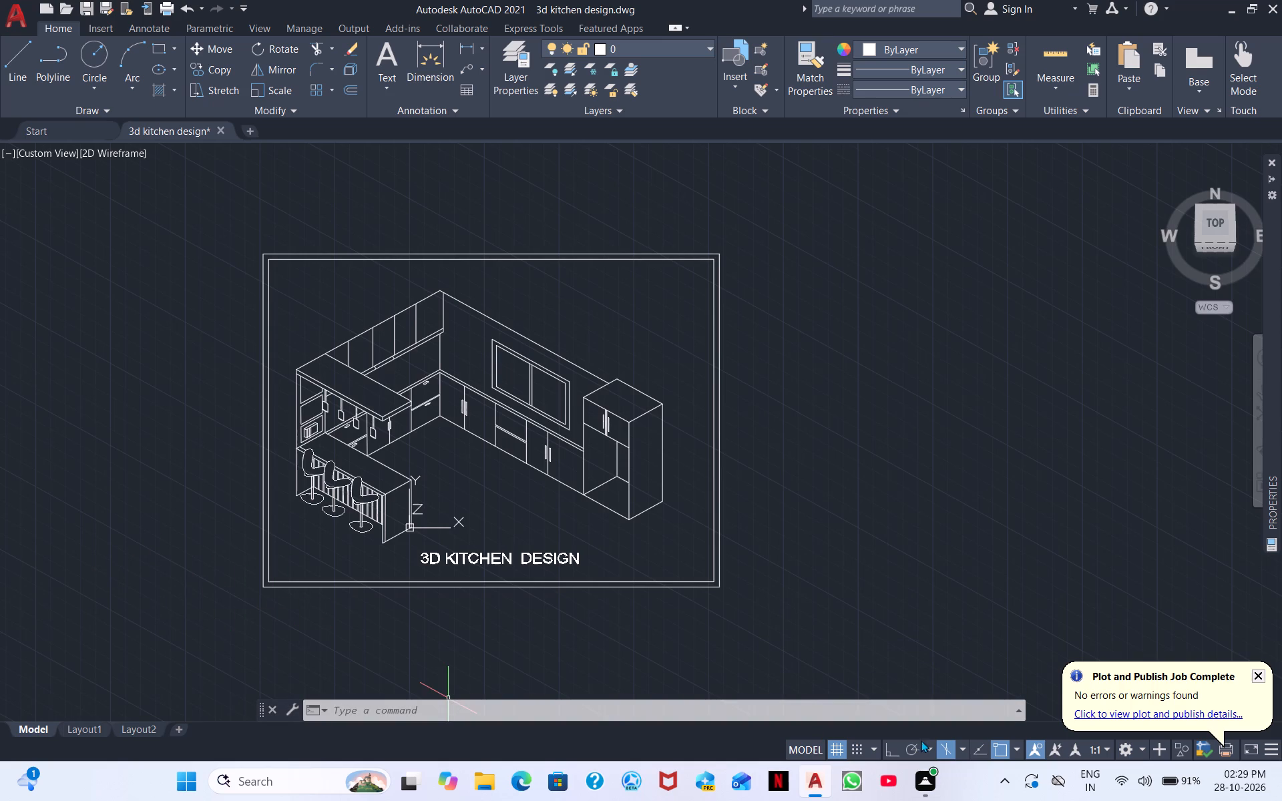
Turn off isometric drafting mode.
left_click(943, 750)
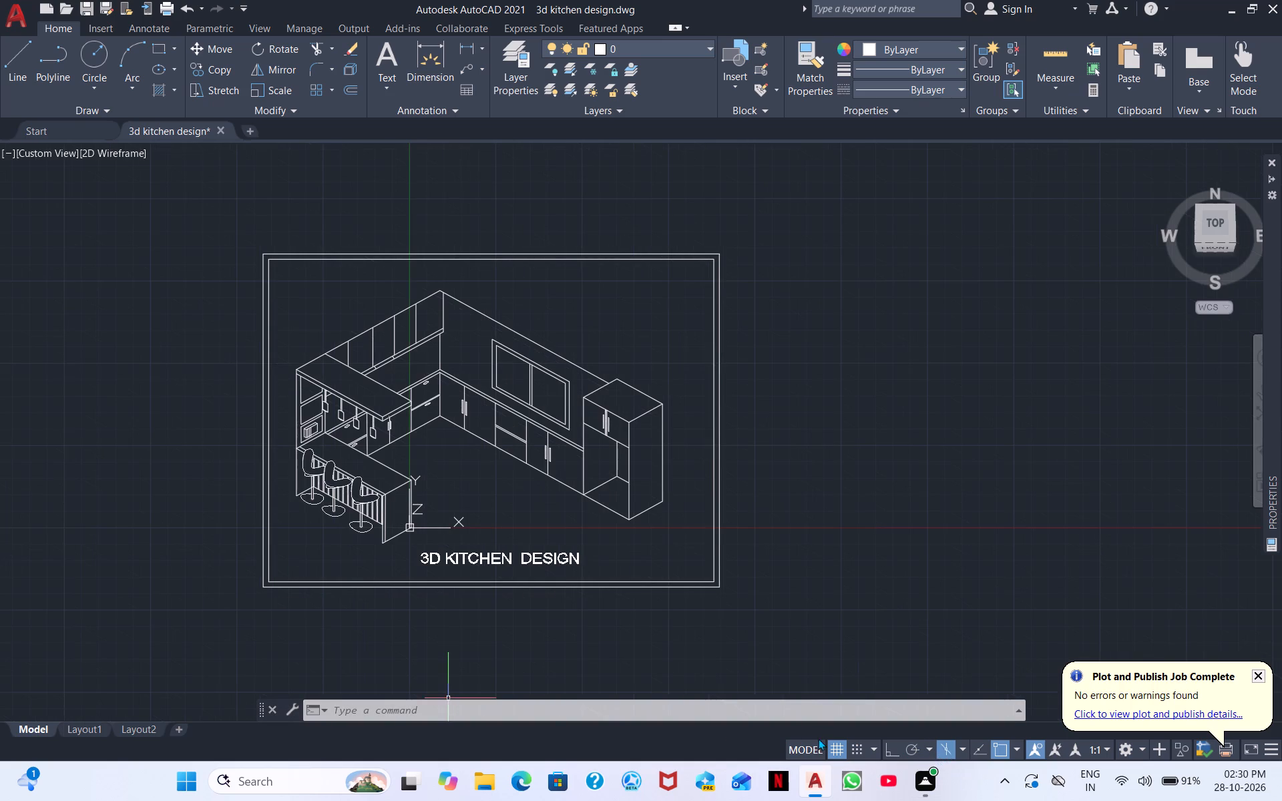
Query the LOGFILENAME system variable again for the drawing's log file path.
left_click(355, 712)
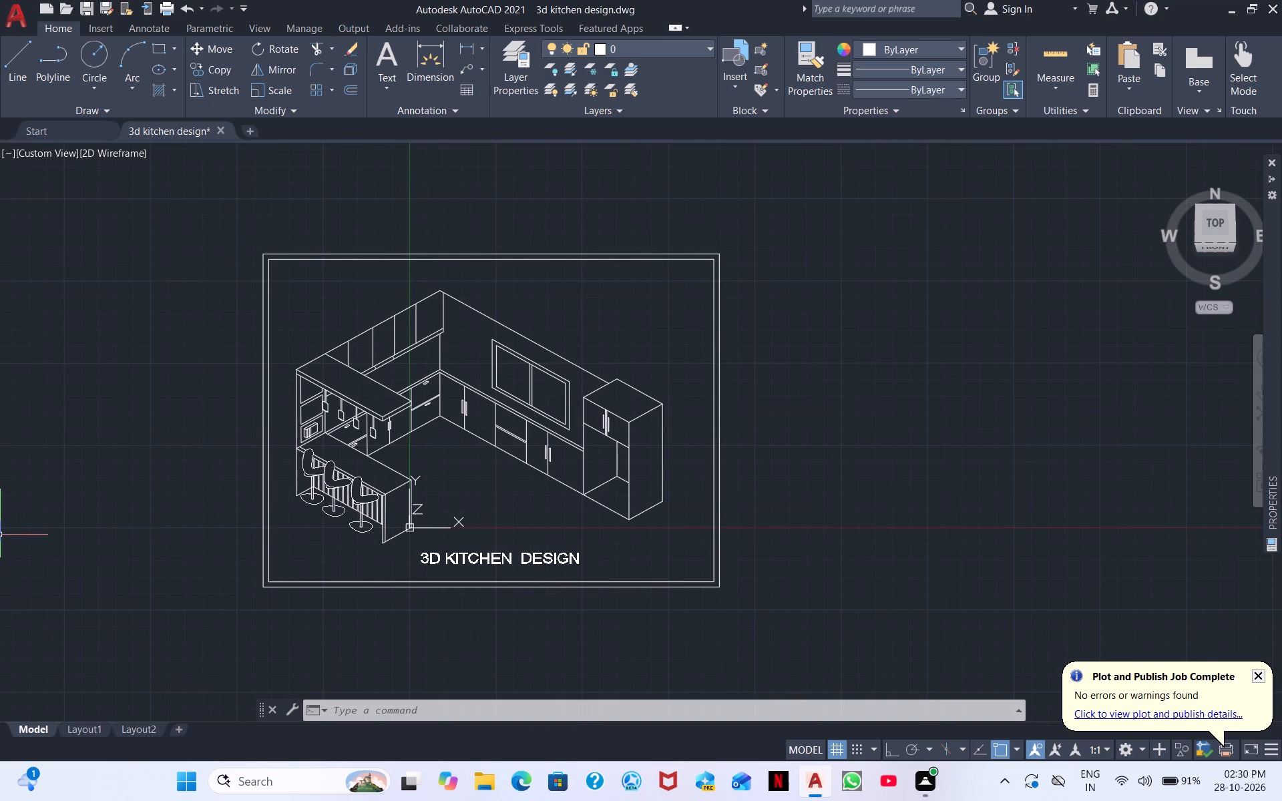
type("LOG")
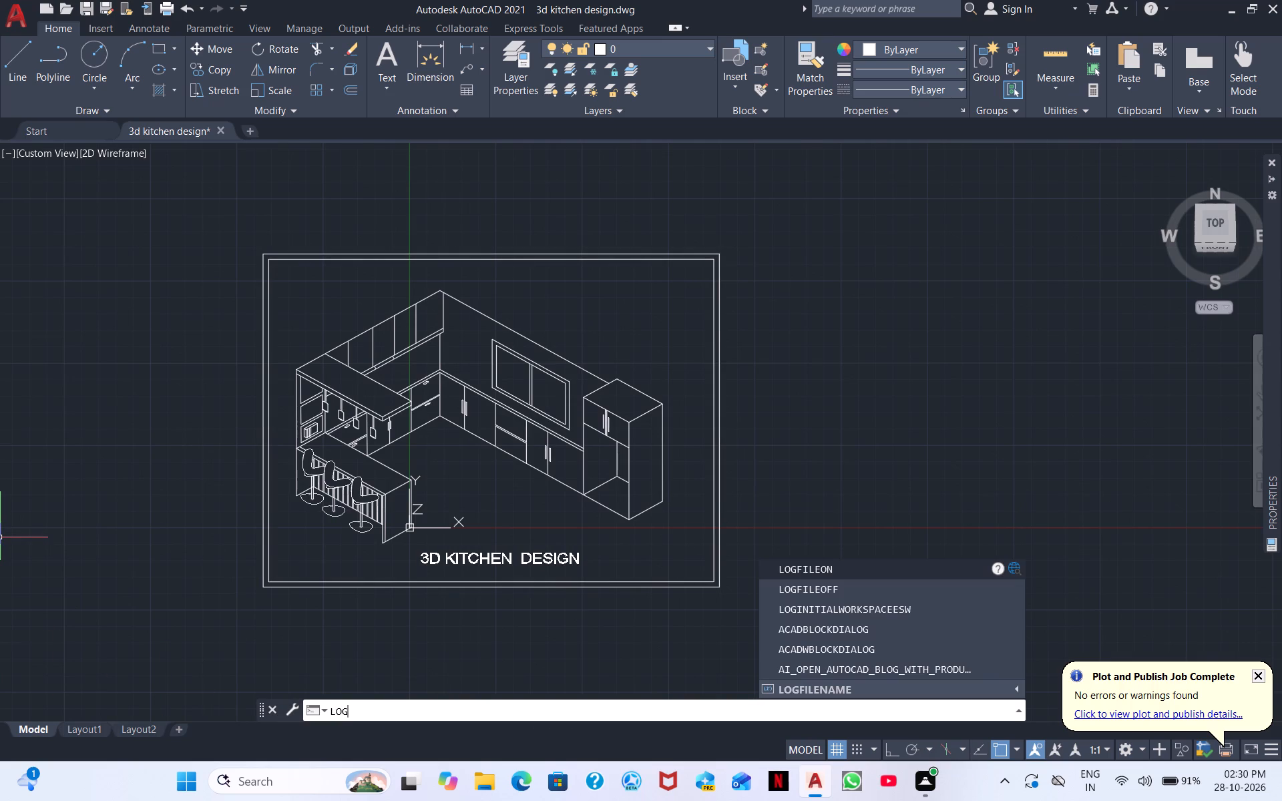
key("f")
type("ILENAME")
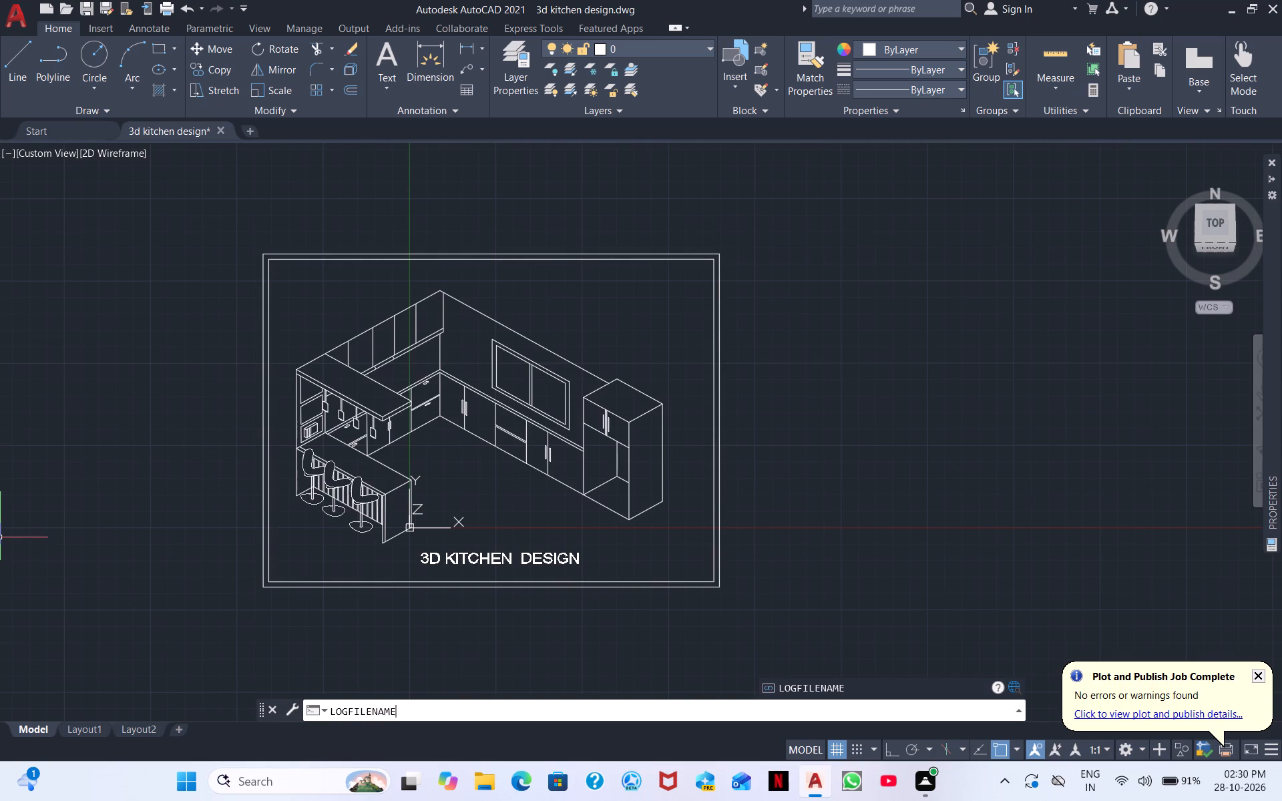
key("space")
key("space")
key("space")
key("space")
key("space")
key("space")
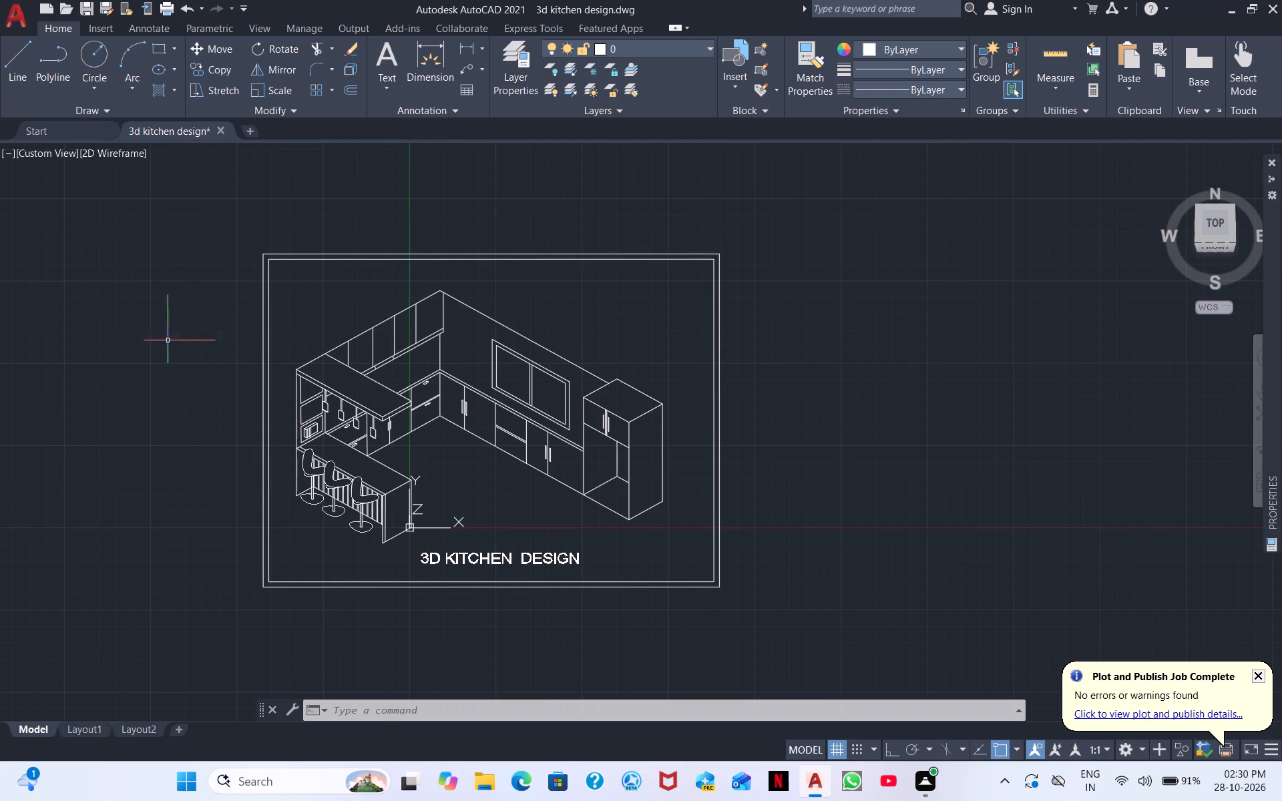
left_click(156, 294)
left_click(154, 382)
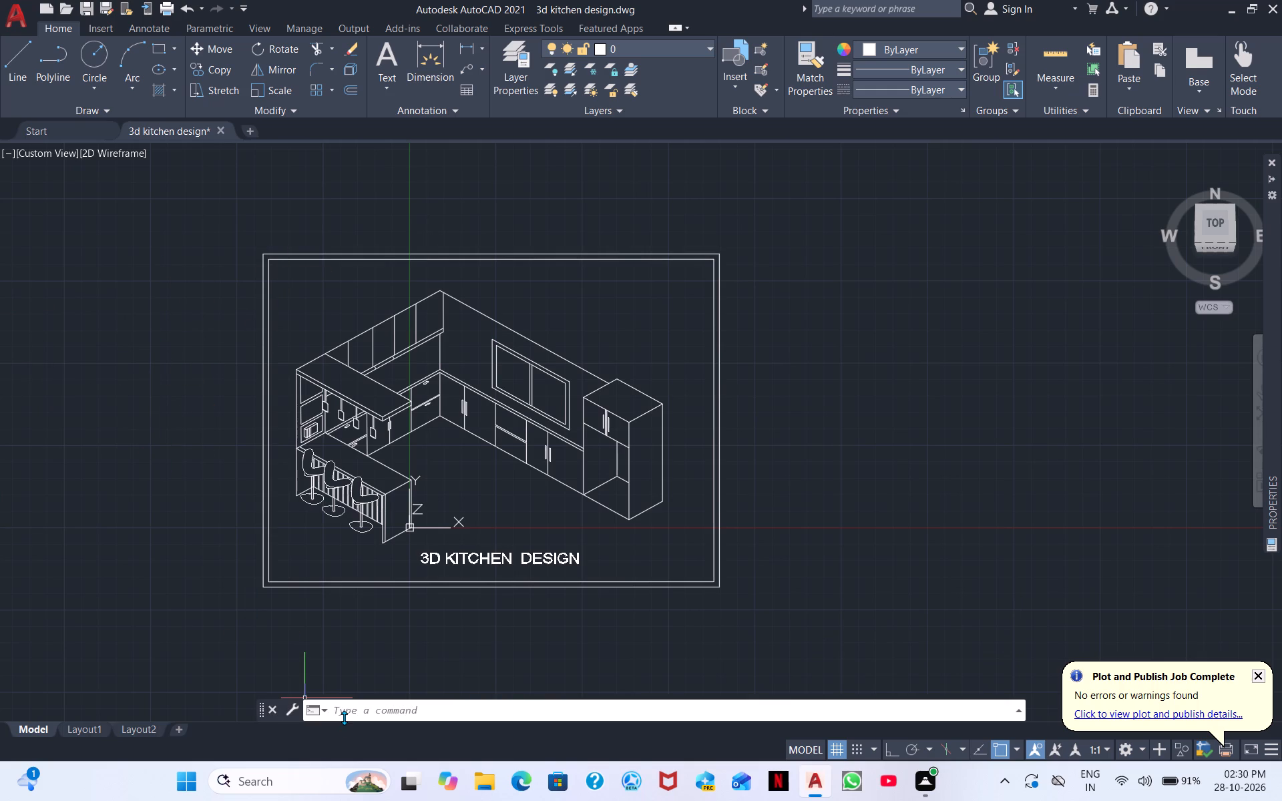
Check the log file setting in the Open and Save options and apply the options.
left_click(345, 717)
type("OP")
key("space")
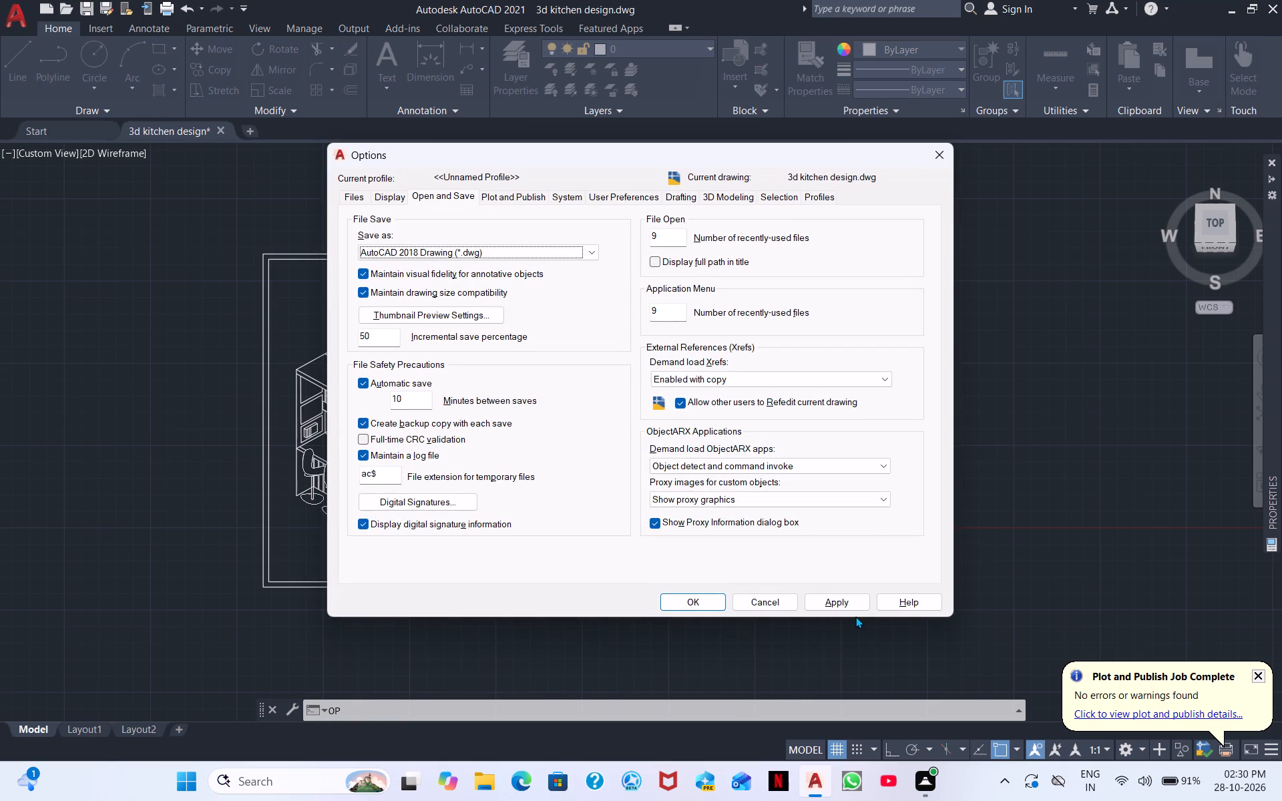
left_click(839, 597)
left_click(715, 603)
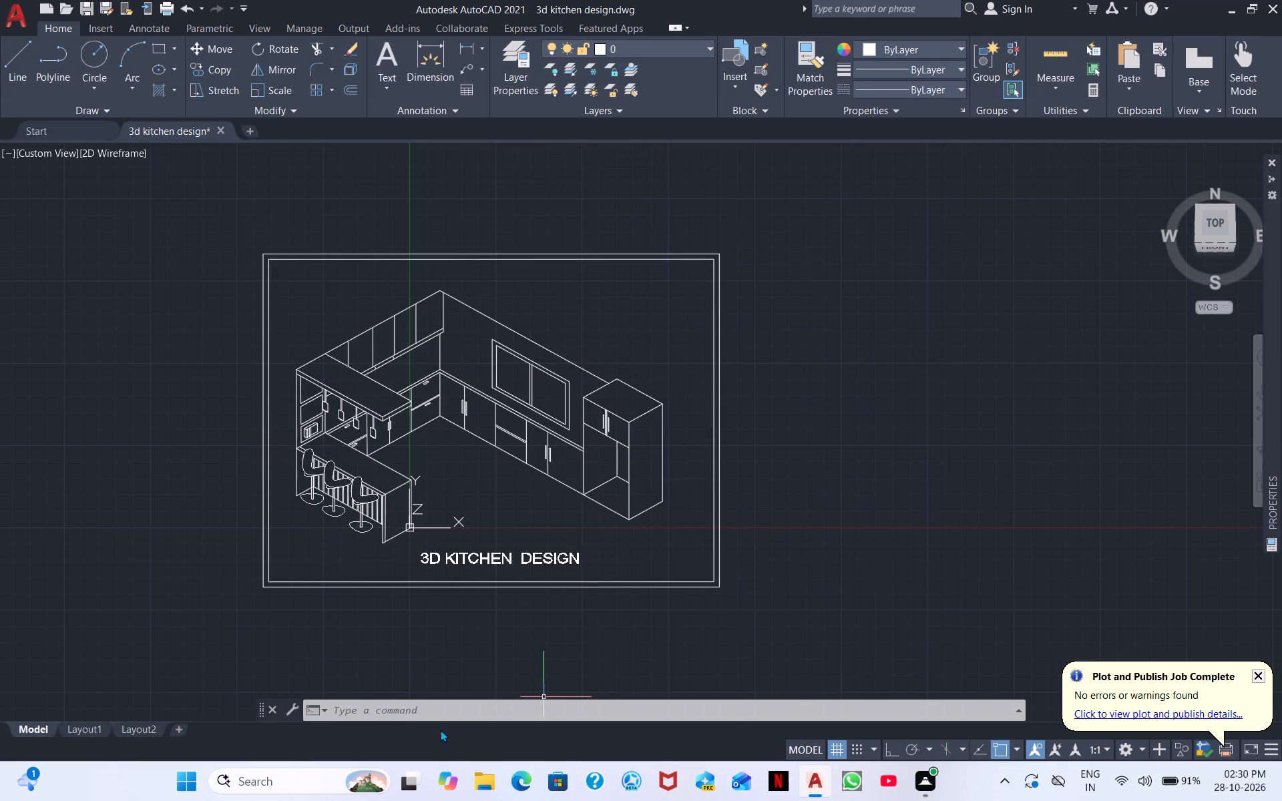
Query the LOGFILENAME system variable for the path of the drawing's log file.
left_click(351, 712)
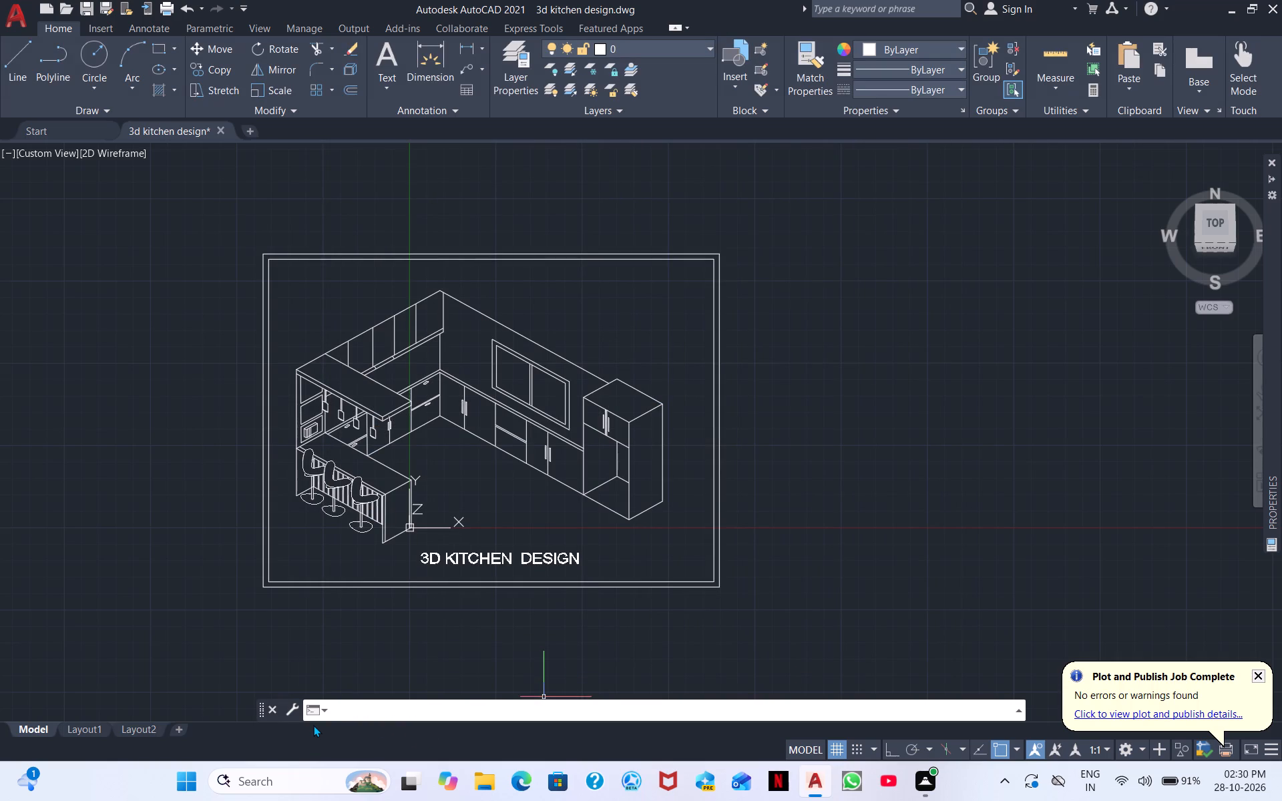
type("LOGFILENAME")
key("space")
key("space")
key("space")
key("space")
type("LOGF")
type("ILE")
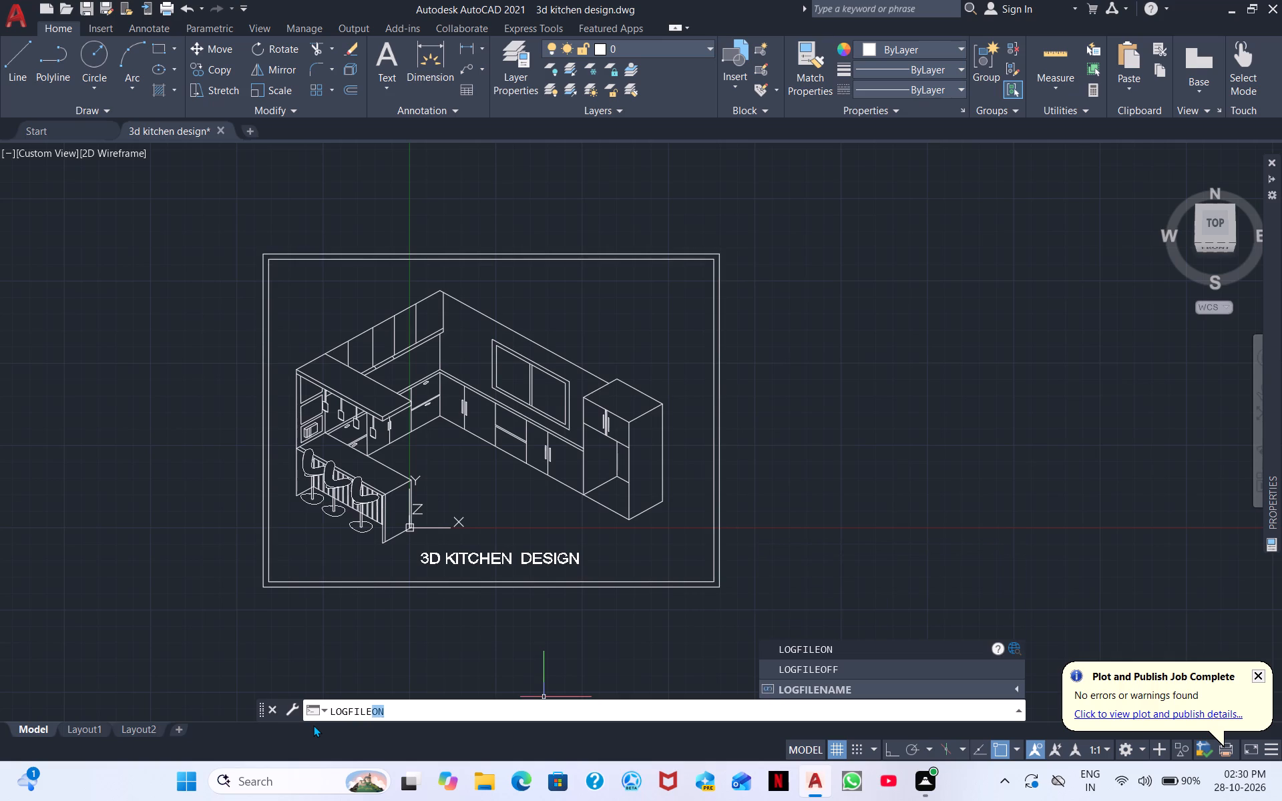
type("NAME")
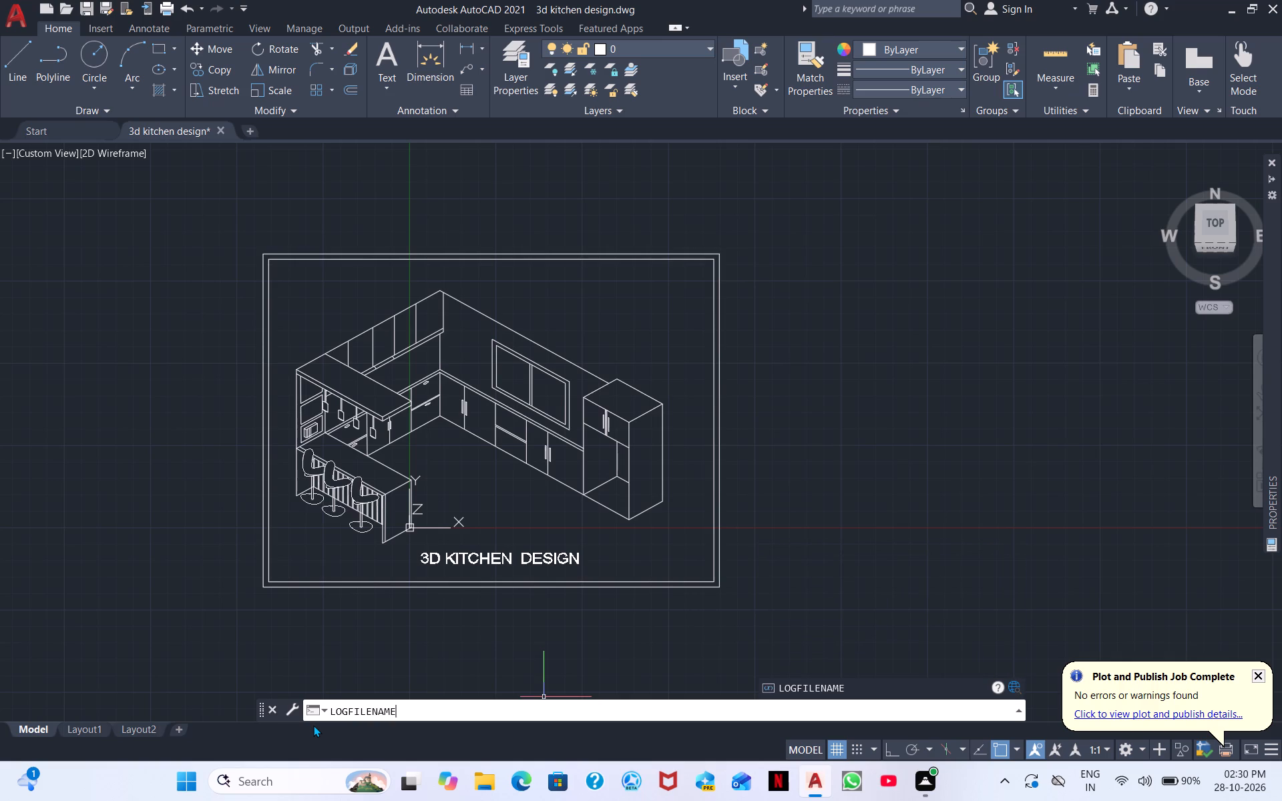
key("Return")
key("Return")
key("Return")
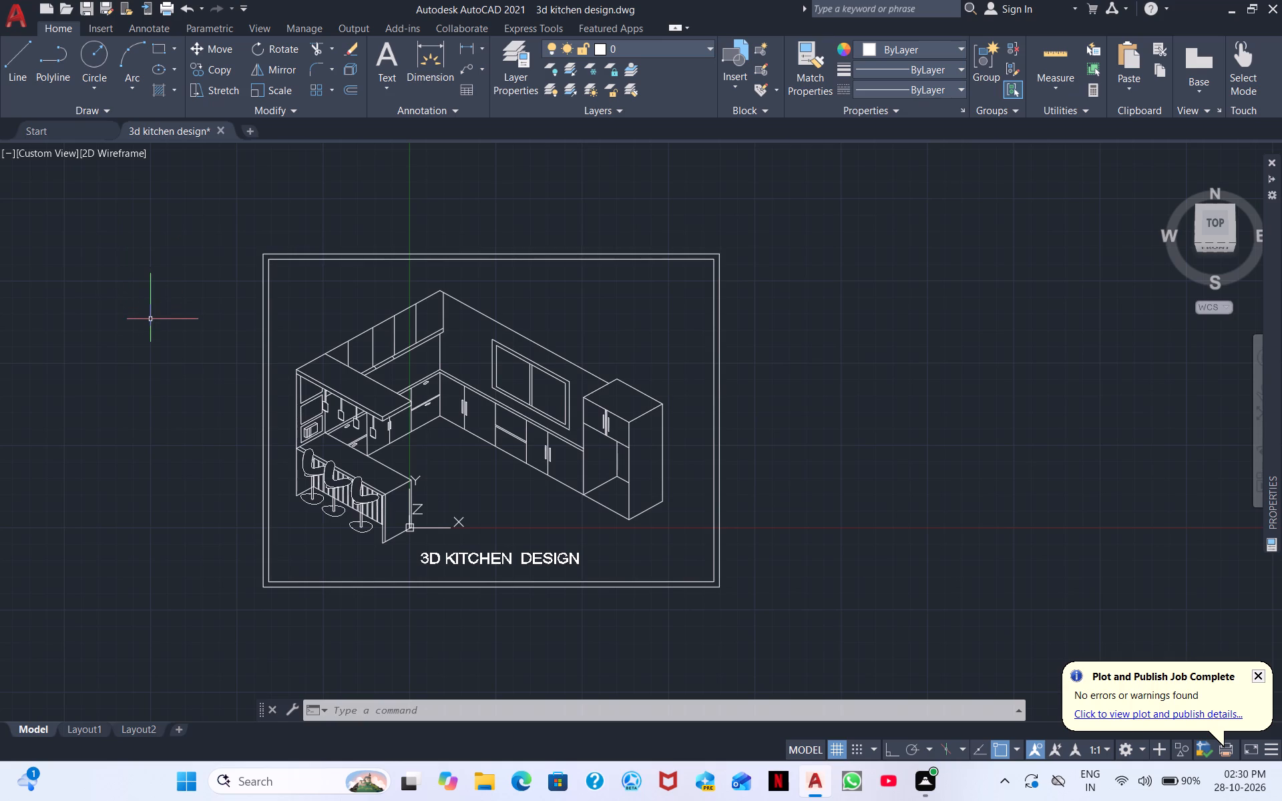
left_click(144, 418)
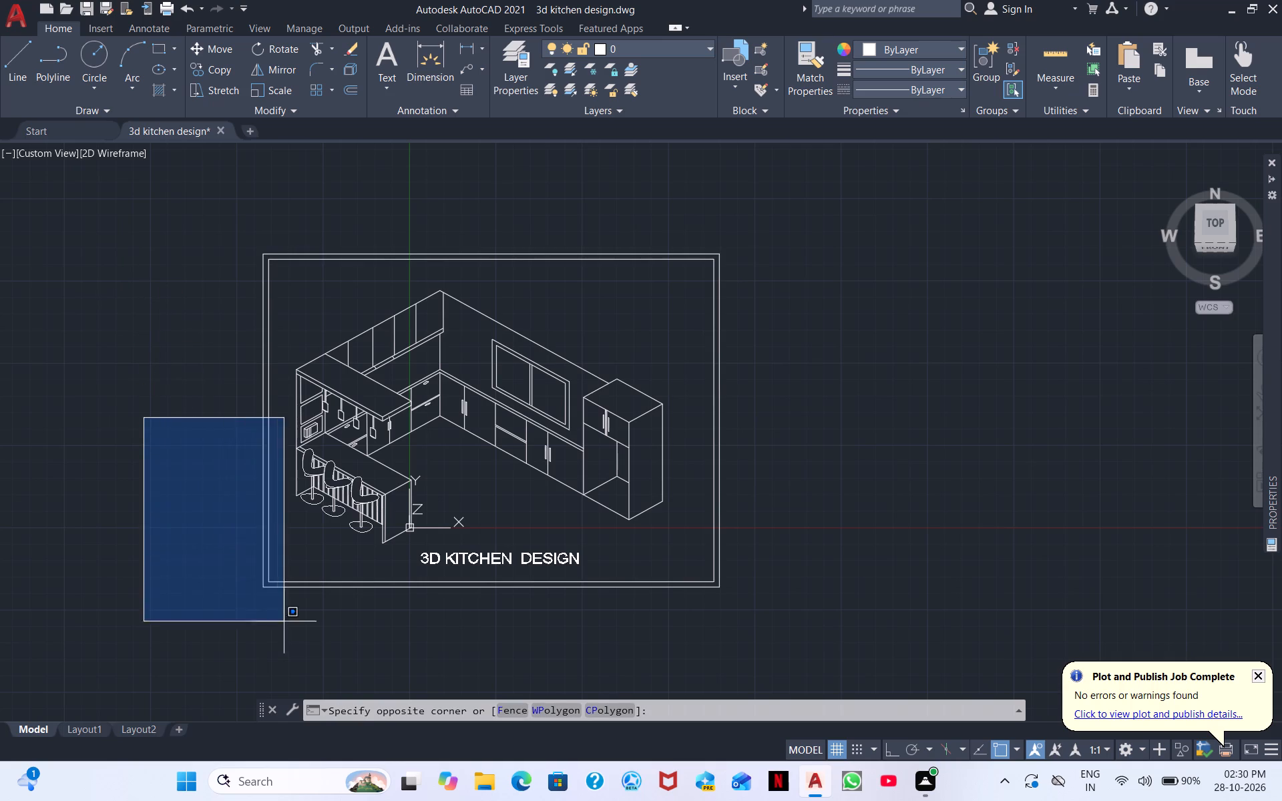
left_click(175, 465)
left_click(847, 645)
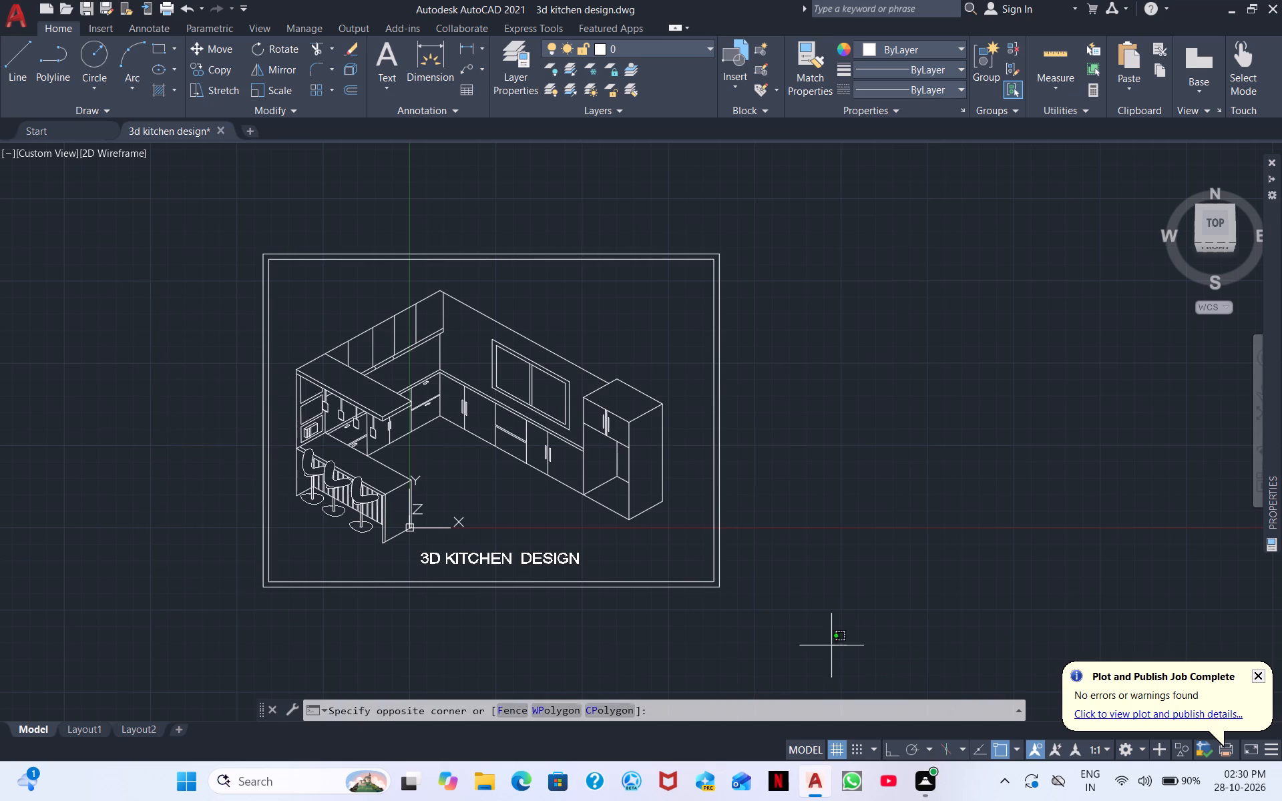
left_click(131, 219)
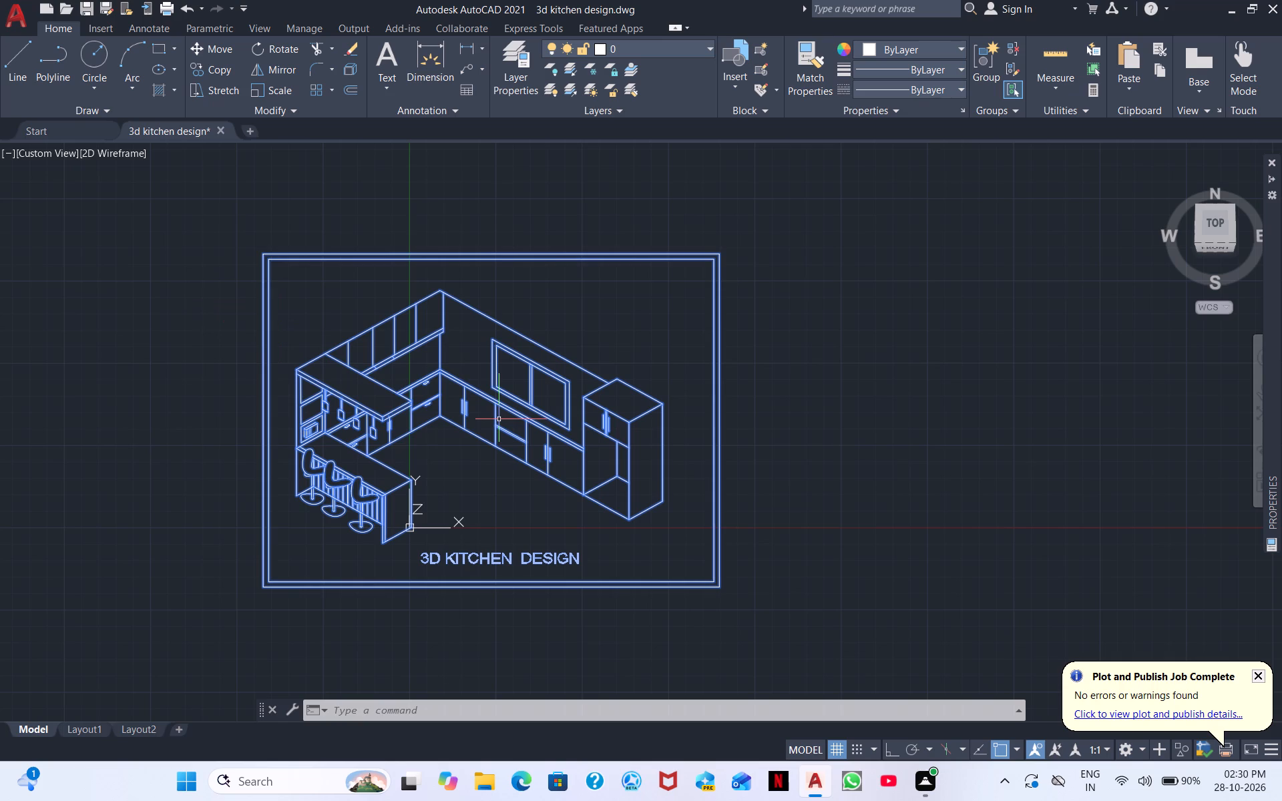
Check the log file setting in the Open and Save options, apply the options and close them.
type("OP")
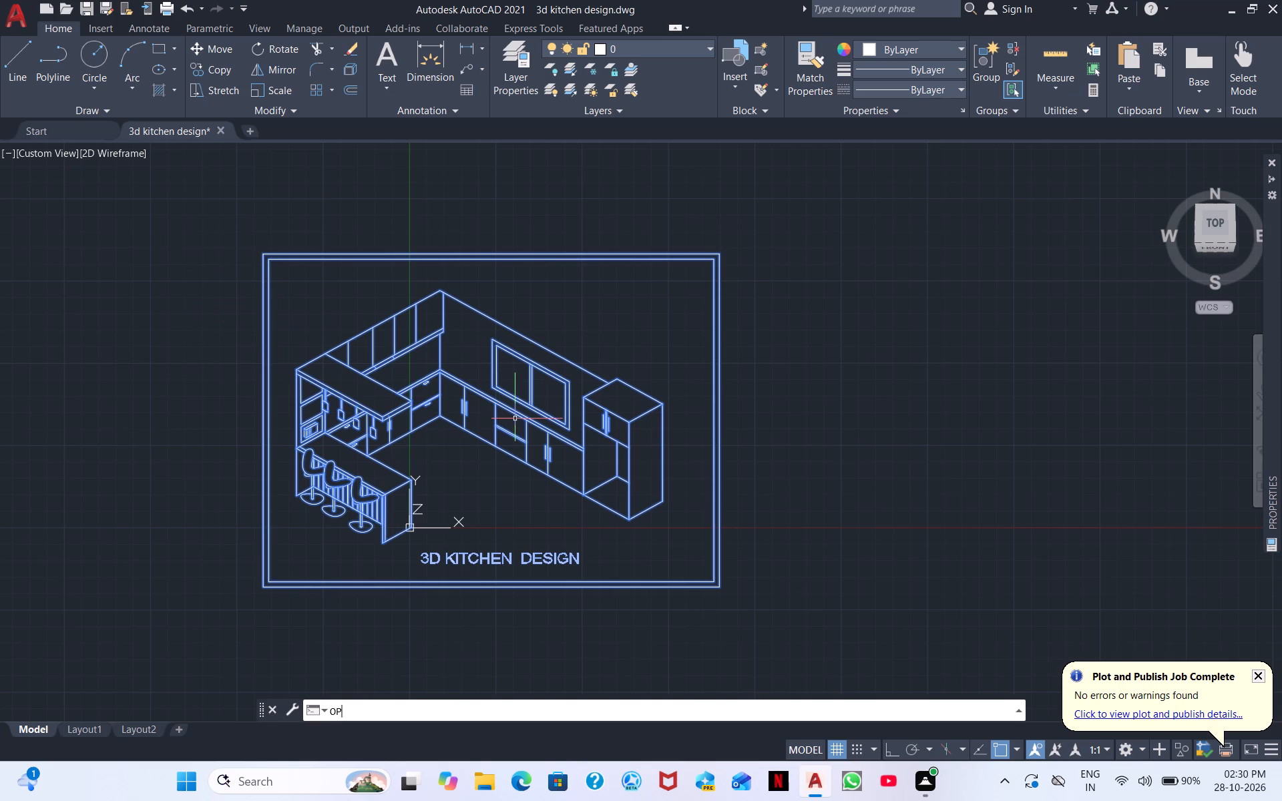
key("space")
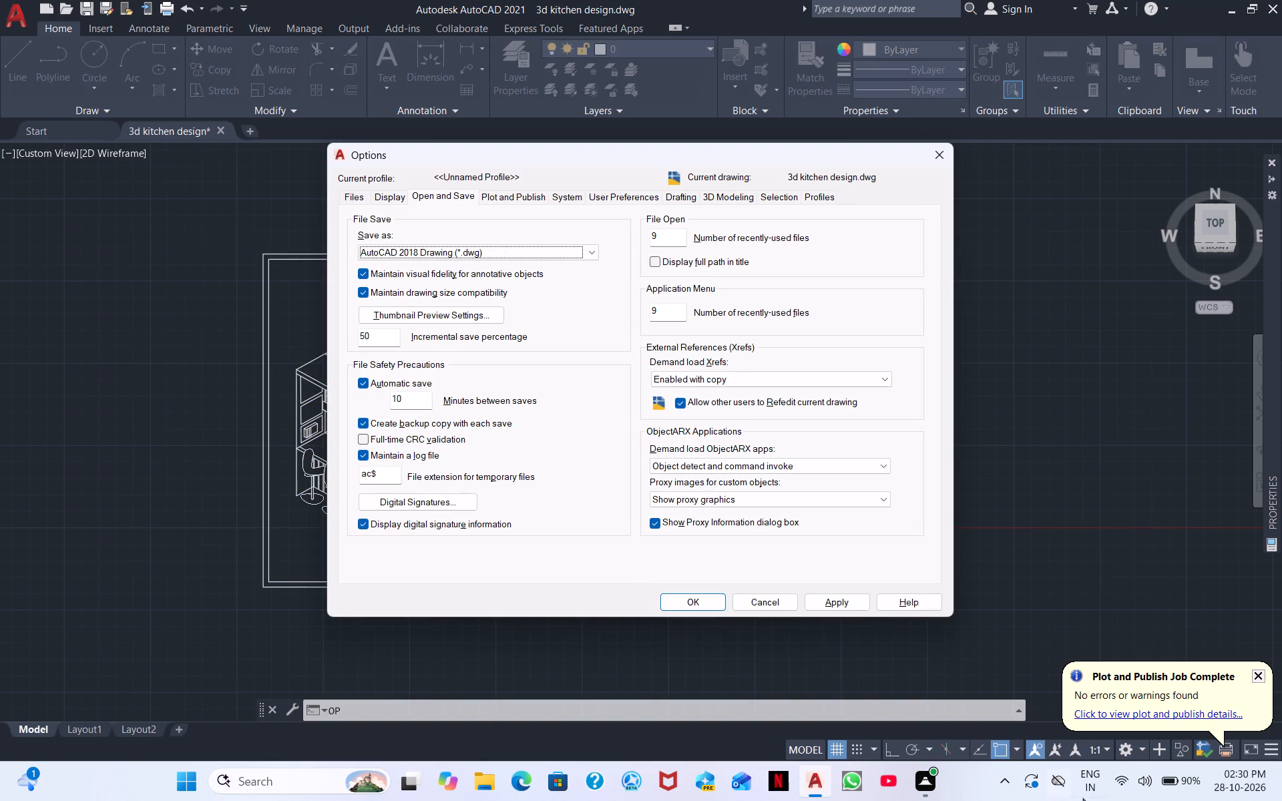
left_click(833, 601)
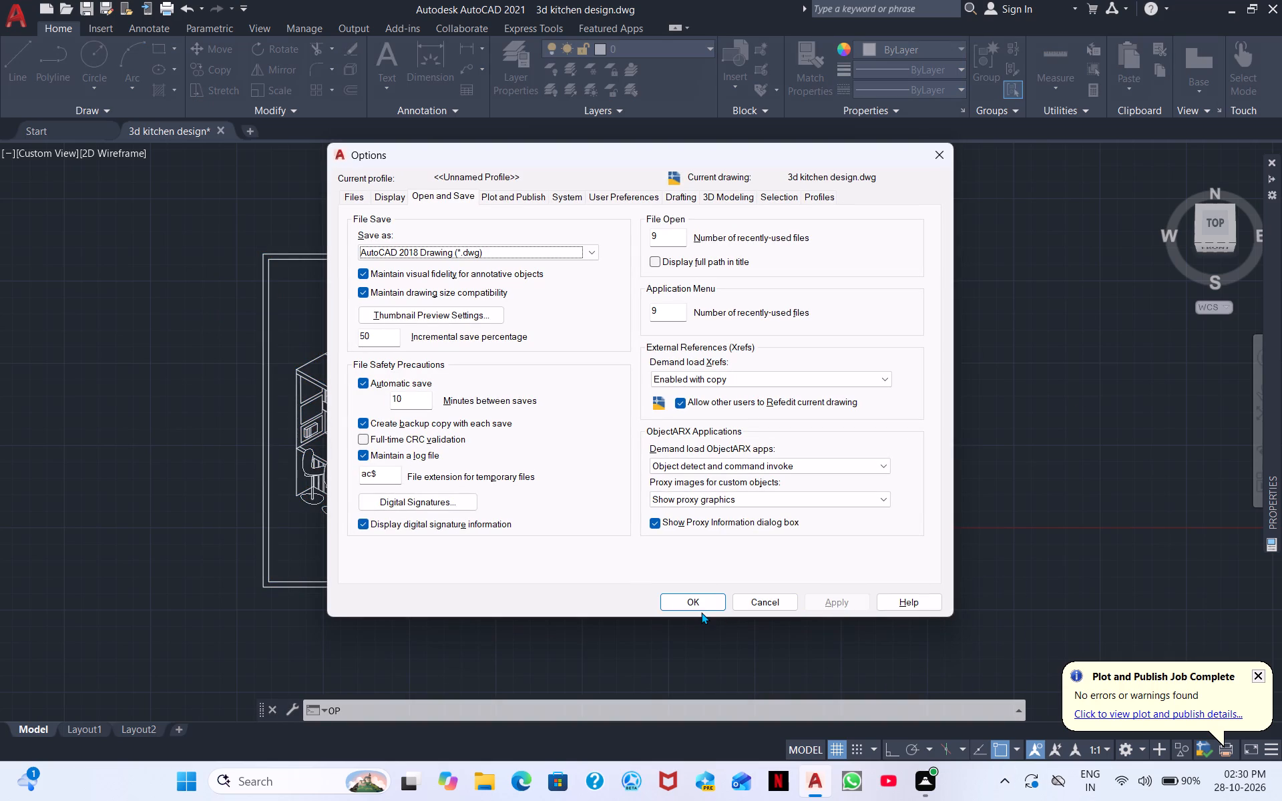
left_click(696, 605)
right_click(797, 569)
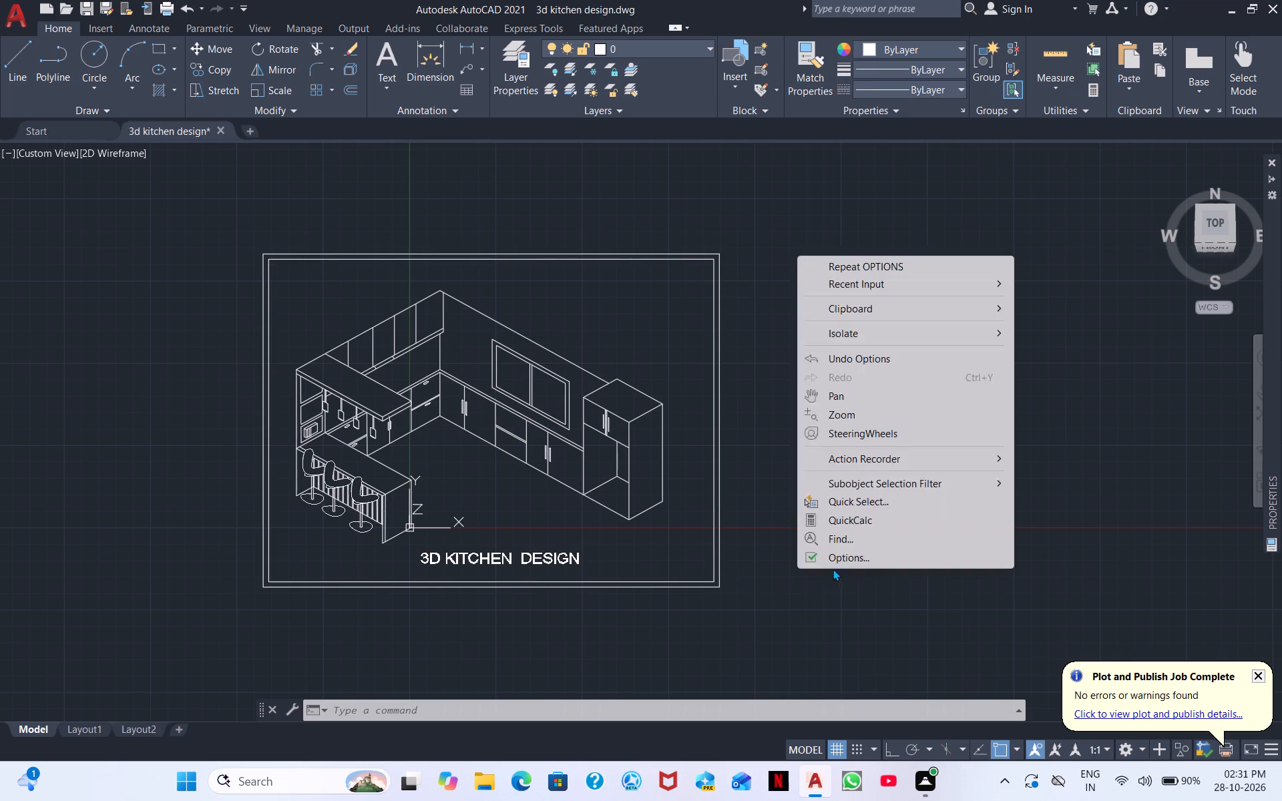
left_click(905, 629)
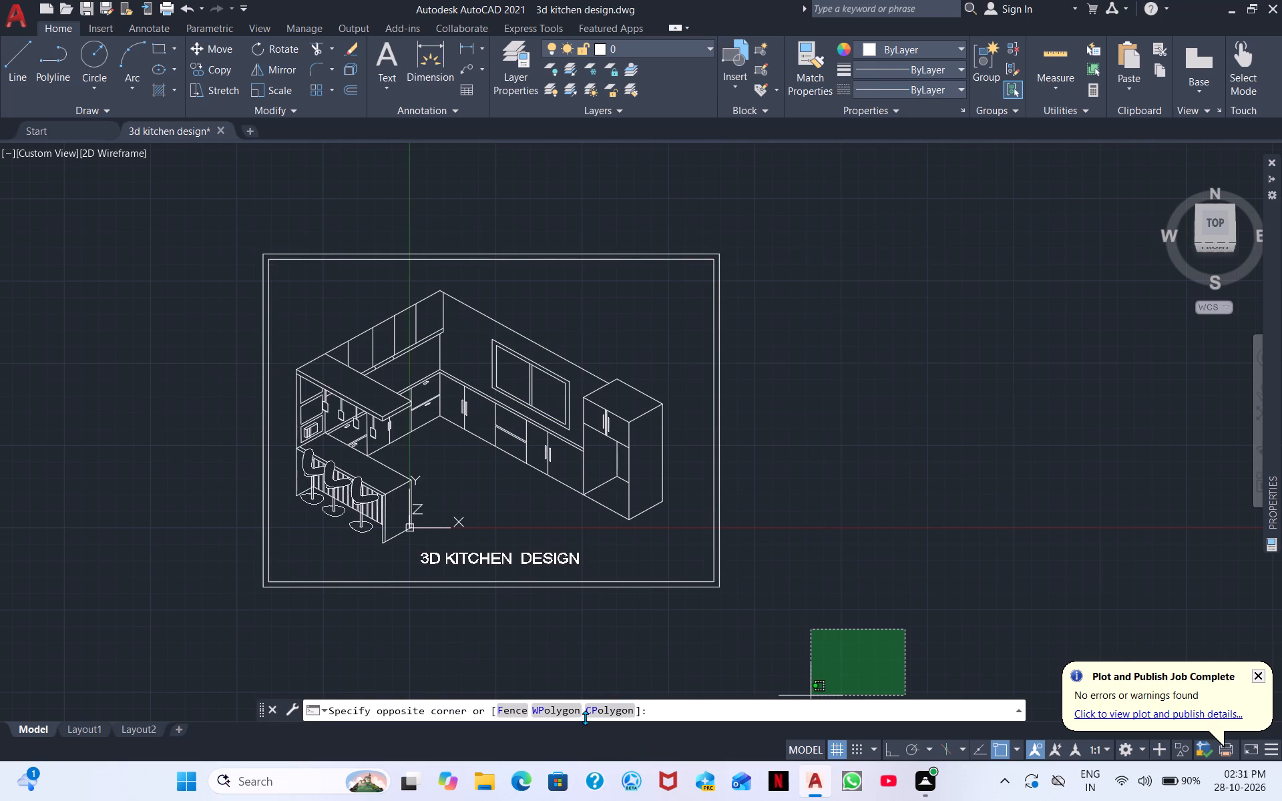
left_click(685, 708)
key("Escape")
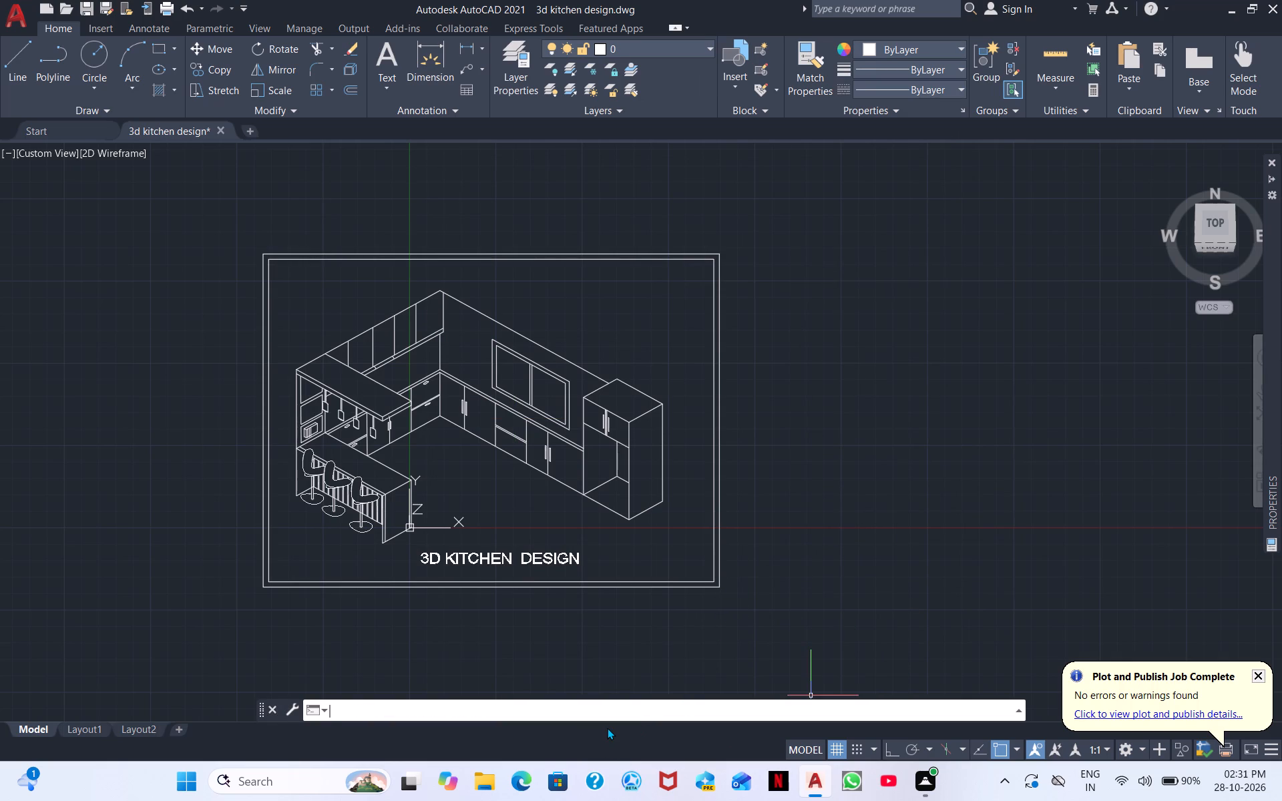
Query the LOGFILENAME system variable again to display the path of the kitchen drawing's log file.
left_click(606, 724)
left_click(587, 716)
type("LOG")
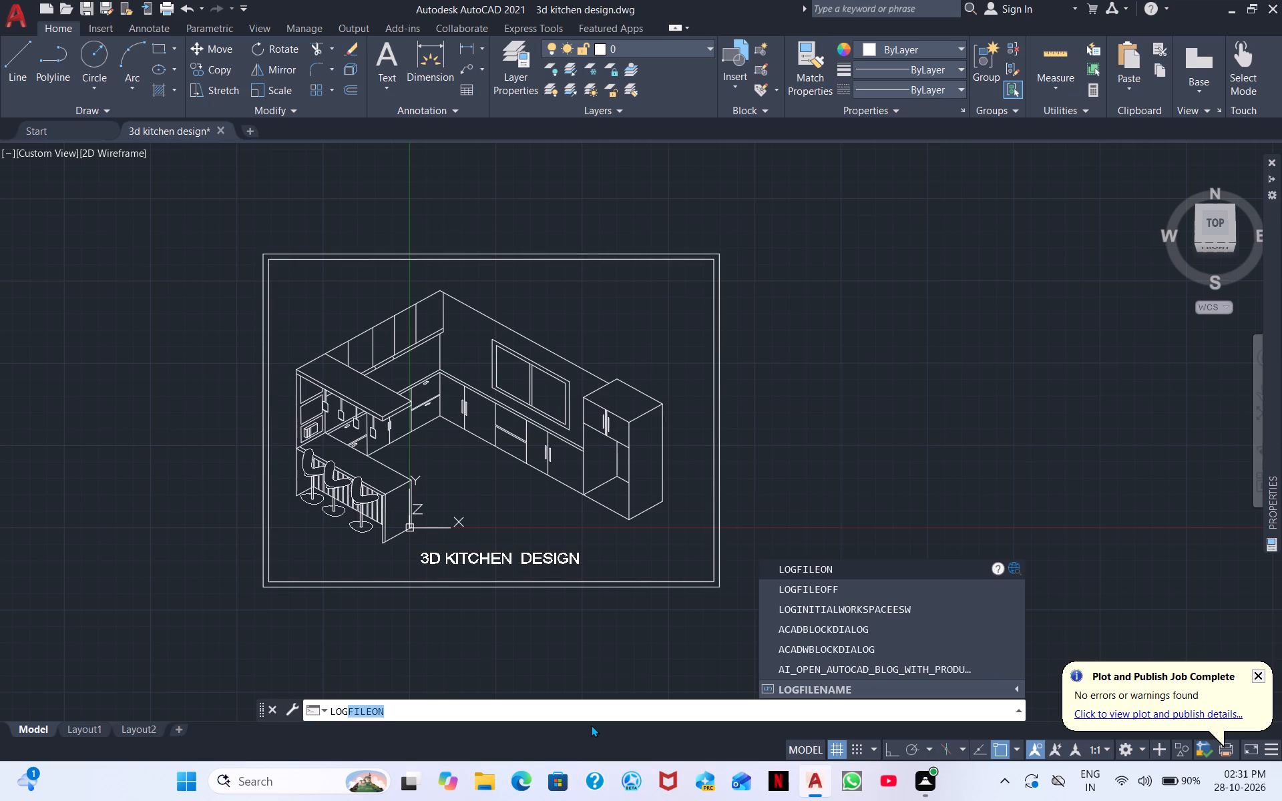
type("FILE")
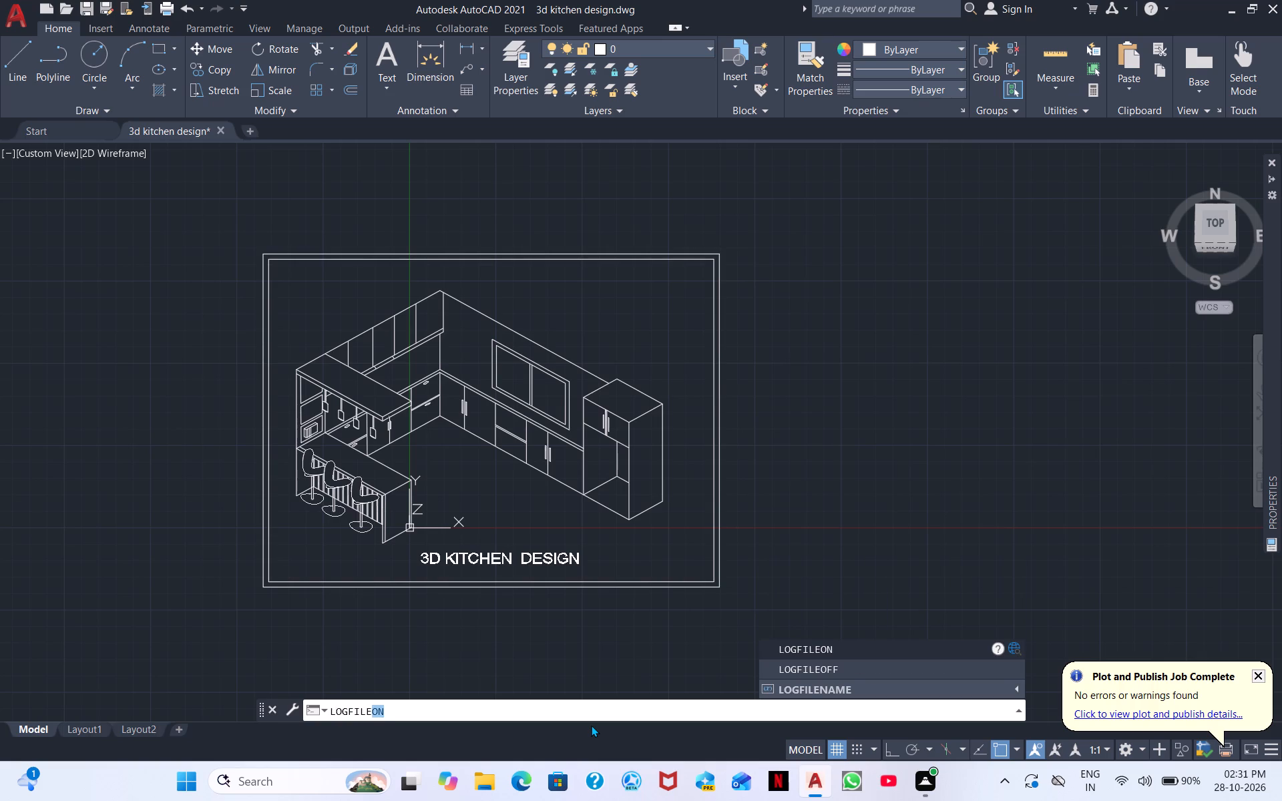
type("NAME")
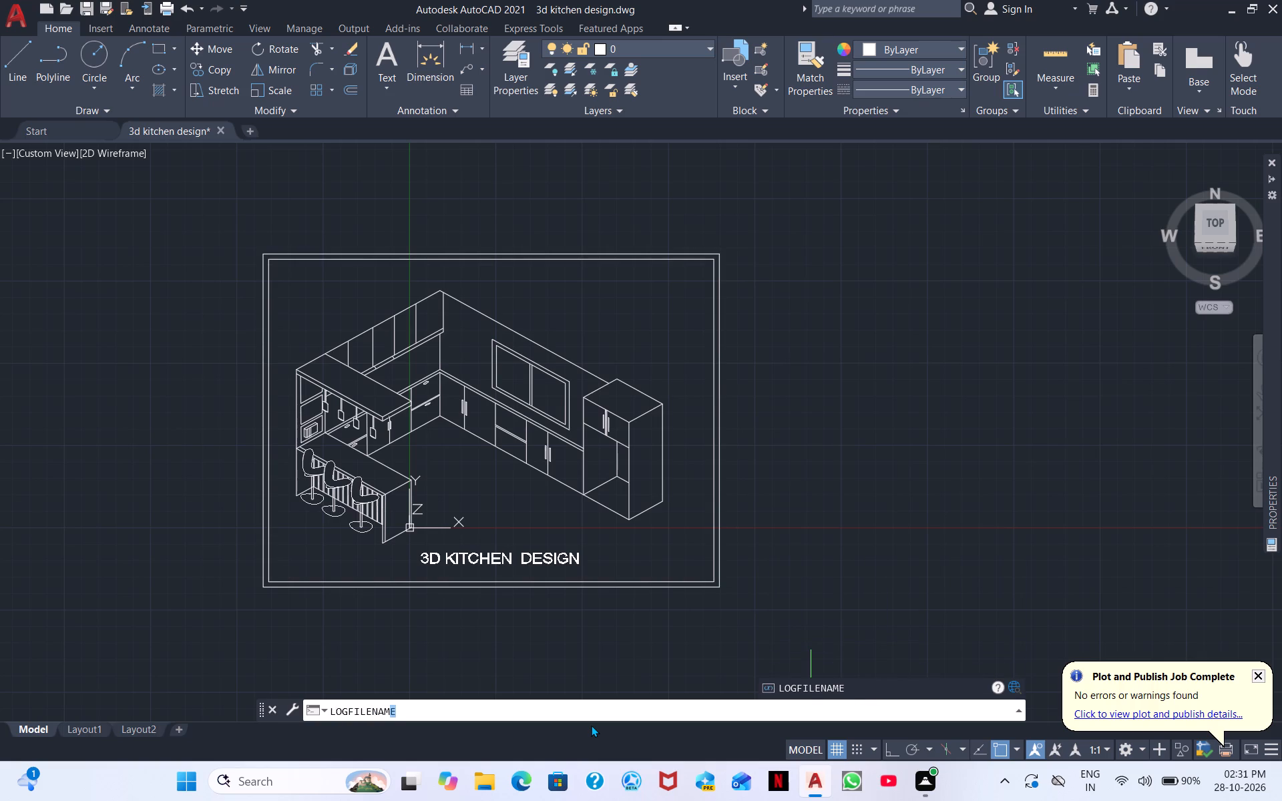
key("space")
key("space")
key("space")
key("space")
key("space")
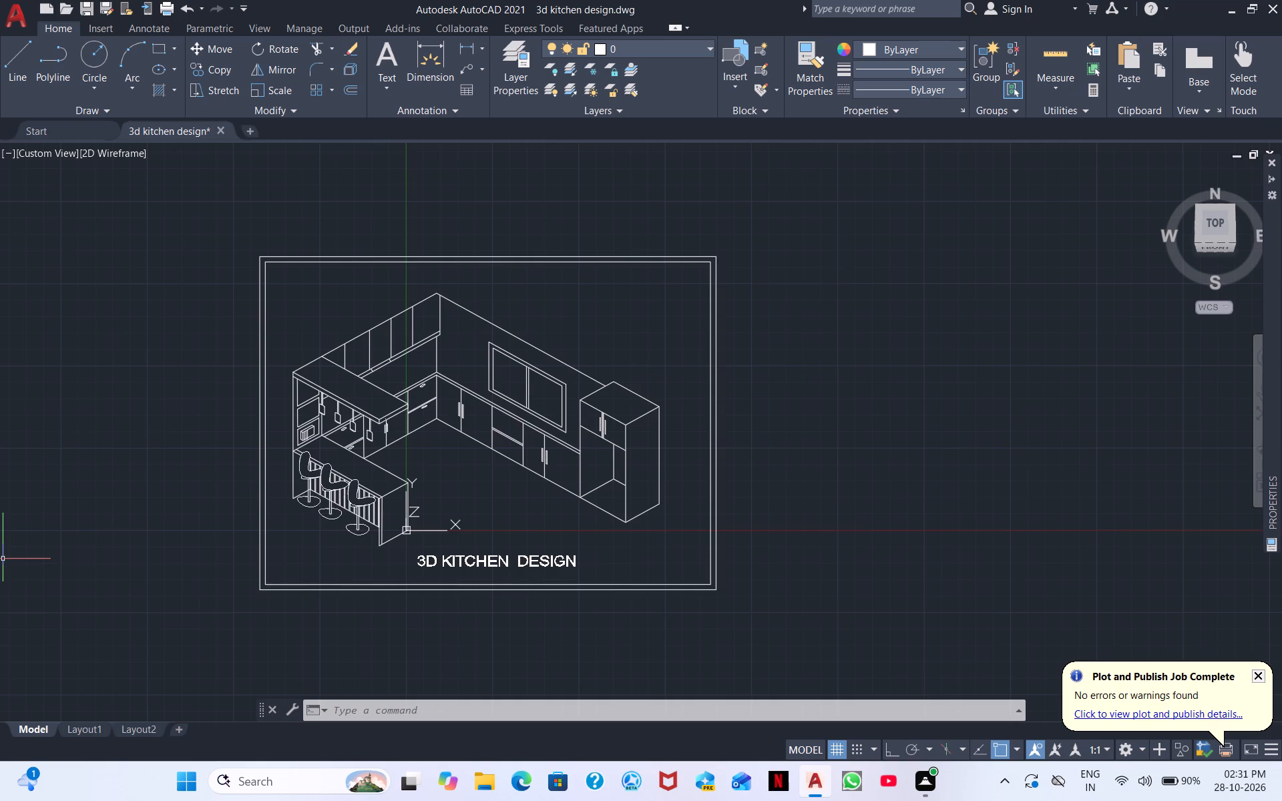
type("LOG")
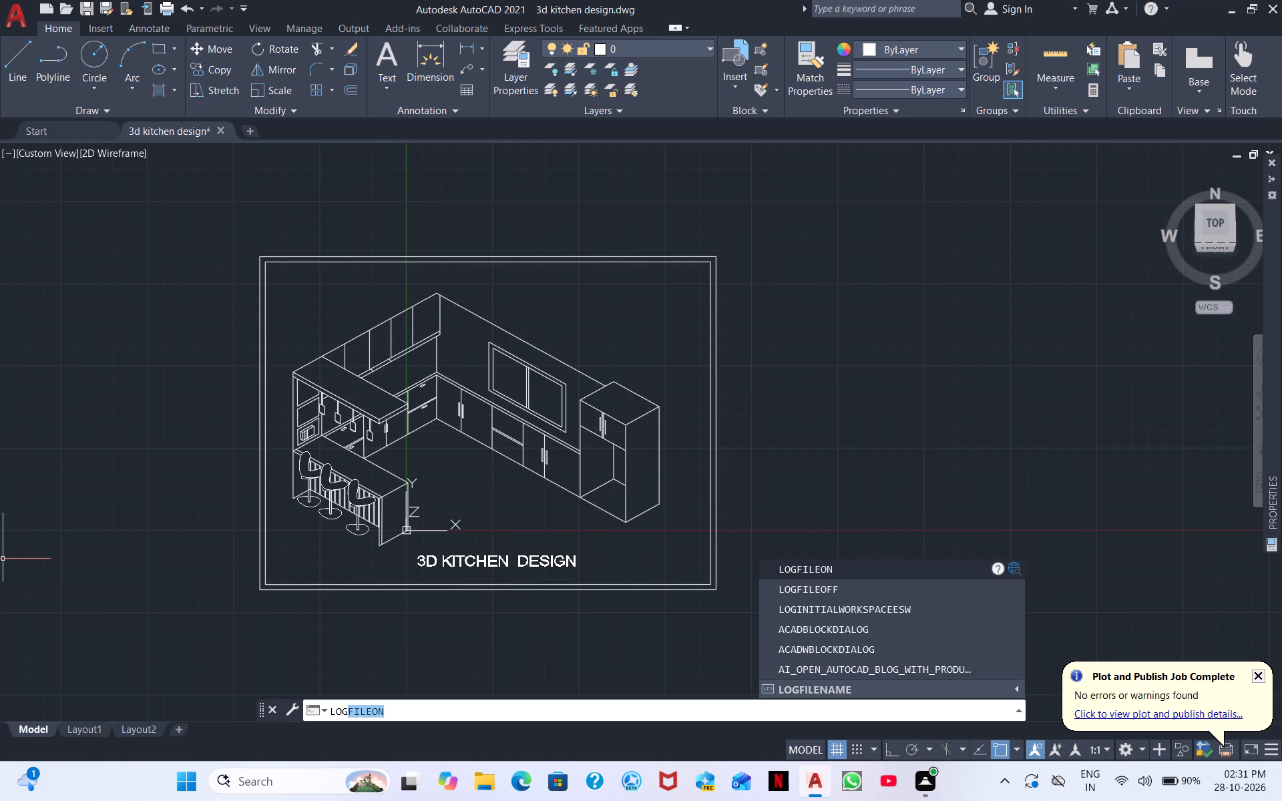
left_click(819, 690)
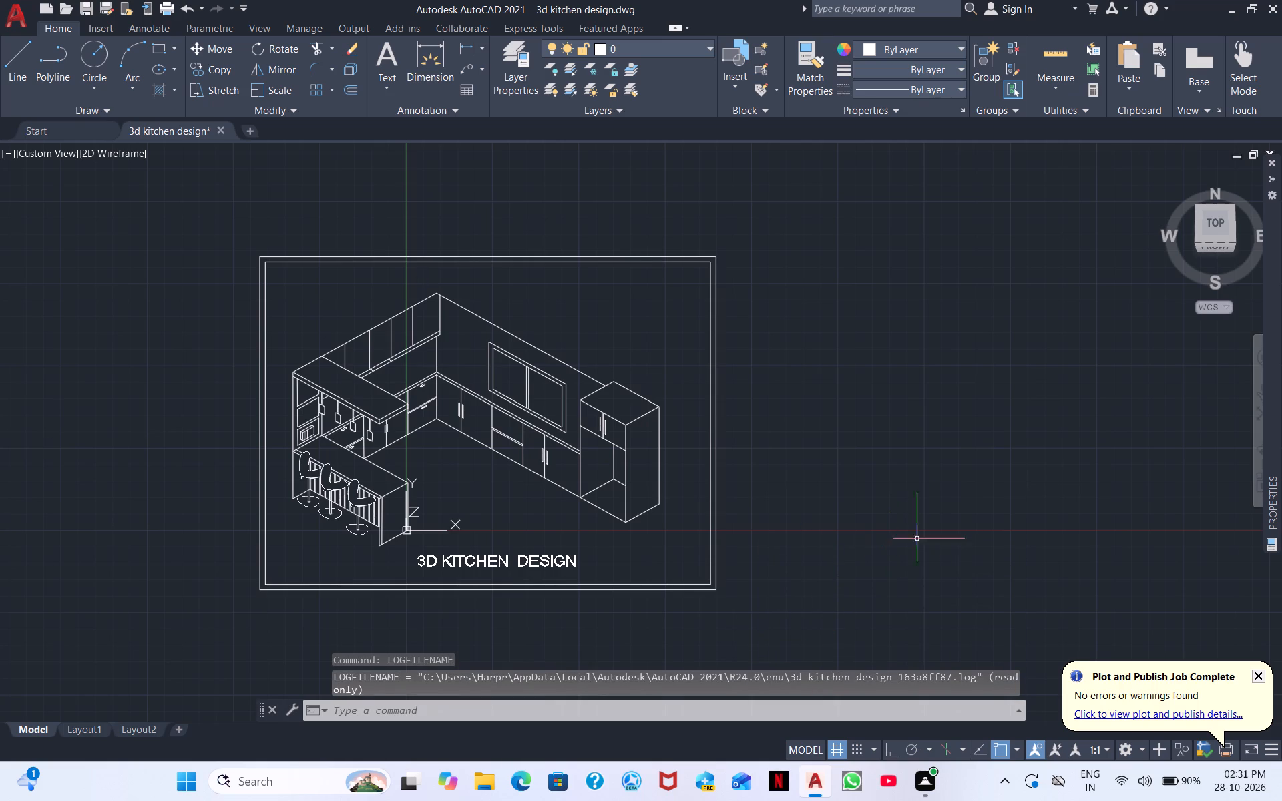